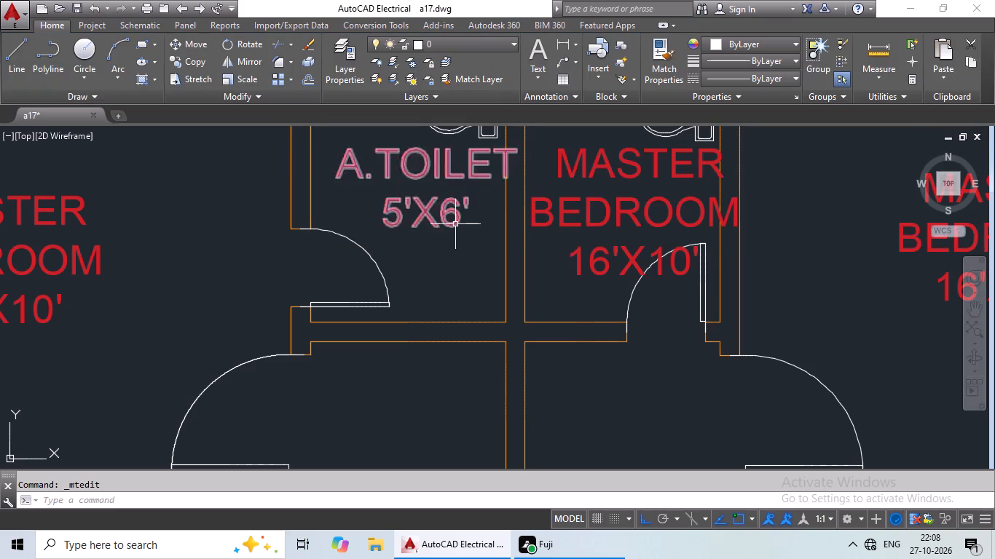
Move the A.TOILET 5'X6' label slightly so it sits better between the toilet room's walls.
click(425, 167)
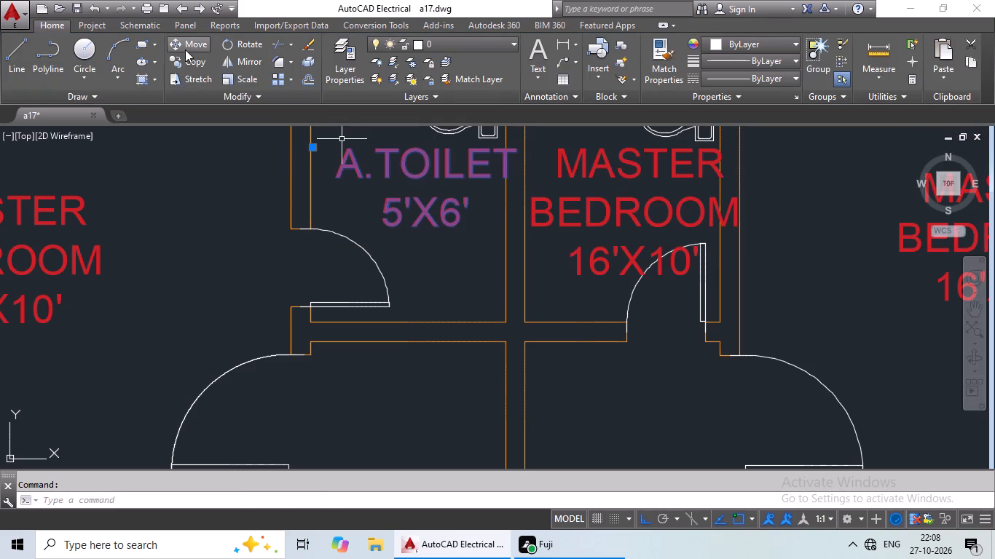
click(184, 49)
drag(337, 168, 325, 176)
click(325, 176)
Replace the MASTER BEDROOM label in the toilet beside A.TOILET with C.TOILET and 5'X6' on a second line.
scroll(379, 213, down, 1)
middle_drag(399, 215, 287, 236)
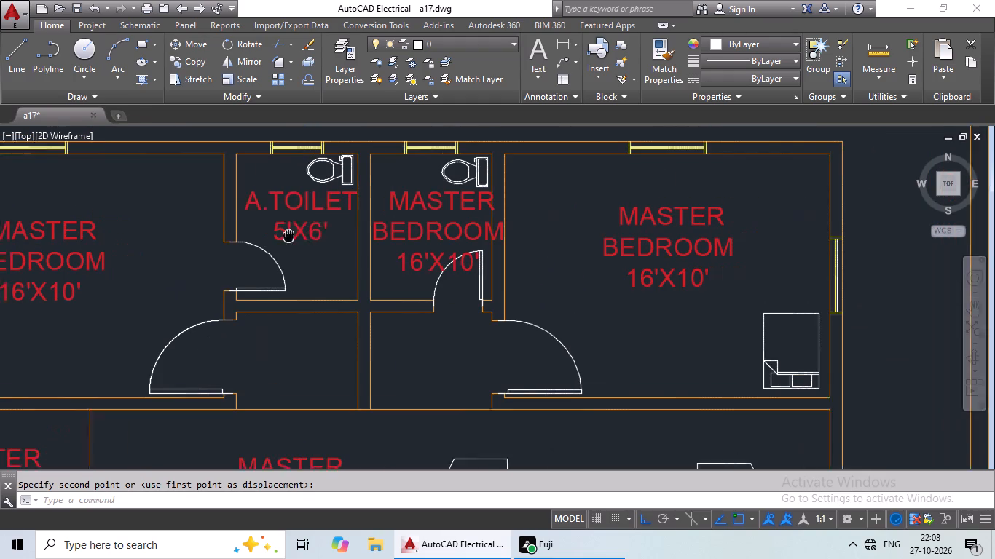
middle_drag(287, 236, 286, 237)
double_click(391, 206)
scroll(455, 241, up, 1)
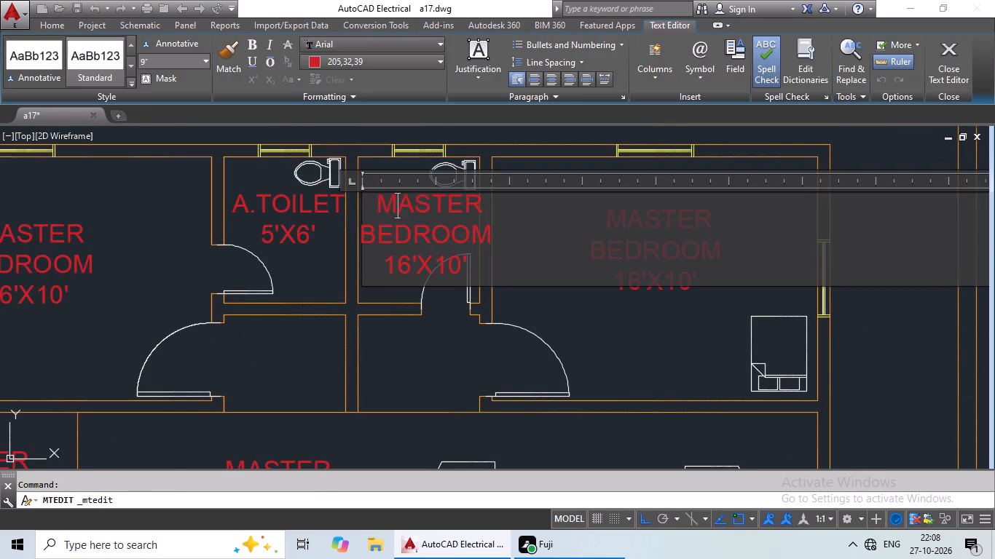
scroll(455, 241, up, 1)
click(508, 295)
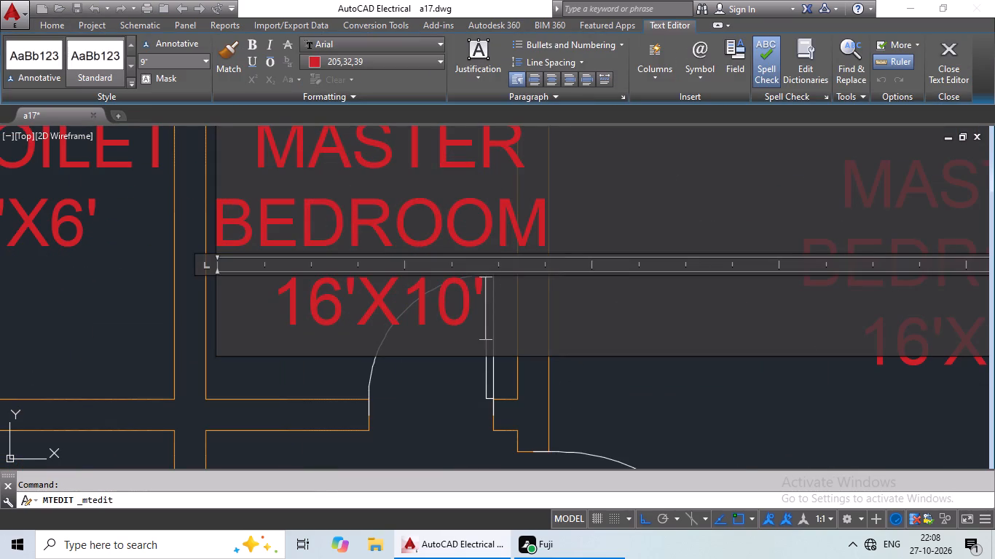
key(BackSpace)
key(BackSpace)
key(BackSpace)
key(BackSpace)
key(BackSpace)
key(BackSpace)
key(BackSpace)
key(BackSpace)
key(BackSpace)
key(BackSpace)
key(BackSpace)
key(BackSpace)
key(BackSpace)
key(BackSpace)
key(BackSpace)
key(BackSpace)
key(BackSpace)
key(BackSpace)
key(BackSpace)
key(BackSpace)
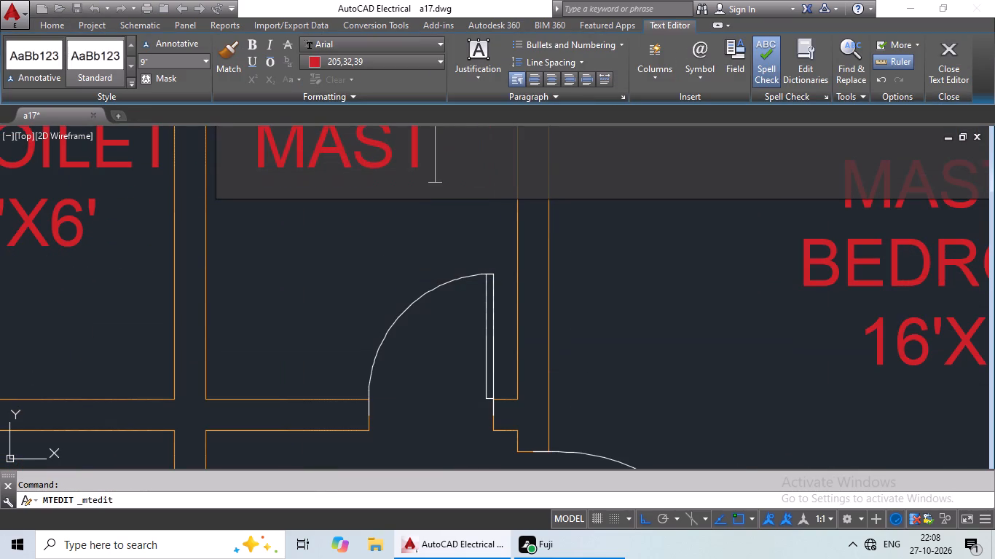
key(BackSpace)
key(BackSpace)
key(BackSpace)
key(BackSpace)
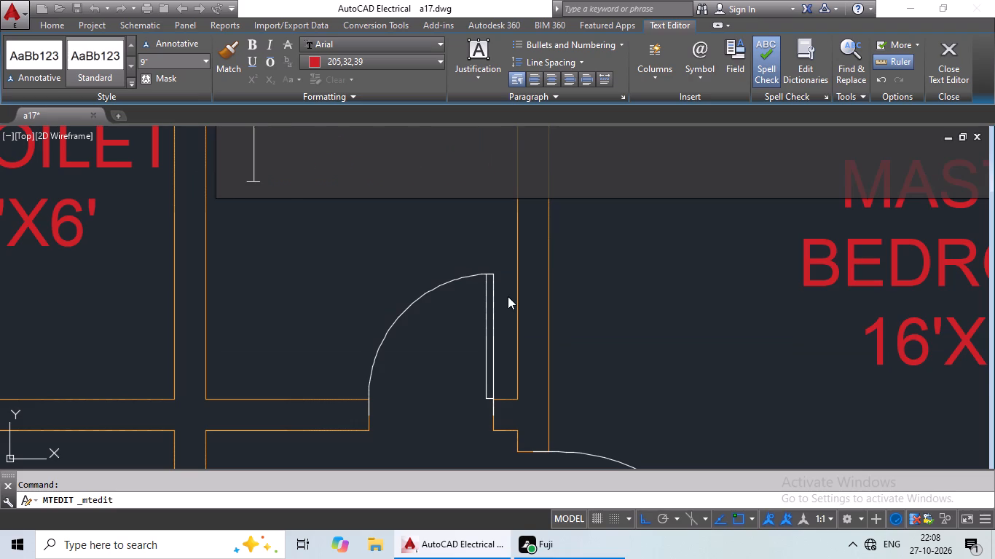
scroll(508, 296, down, 1)
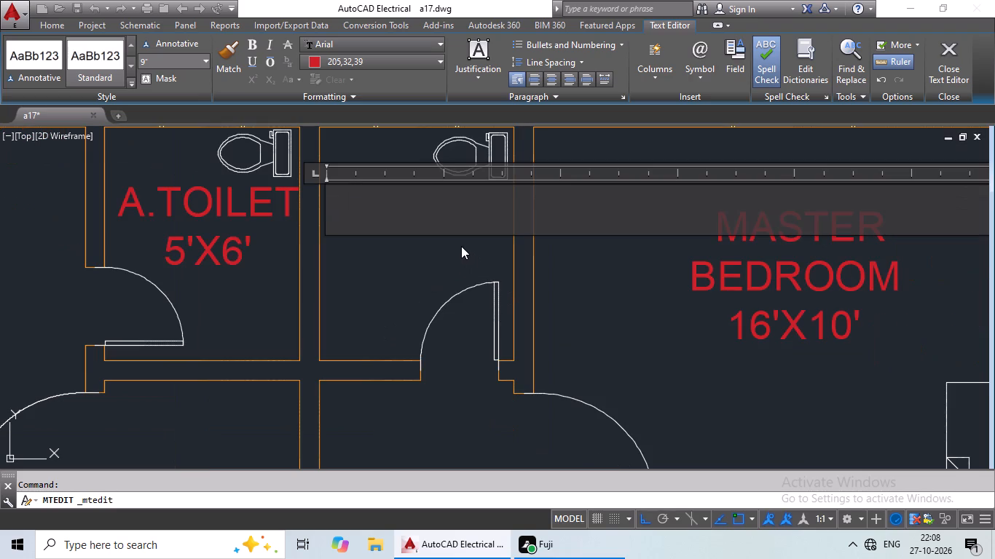
text(C.TOILET)
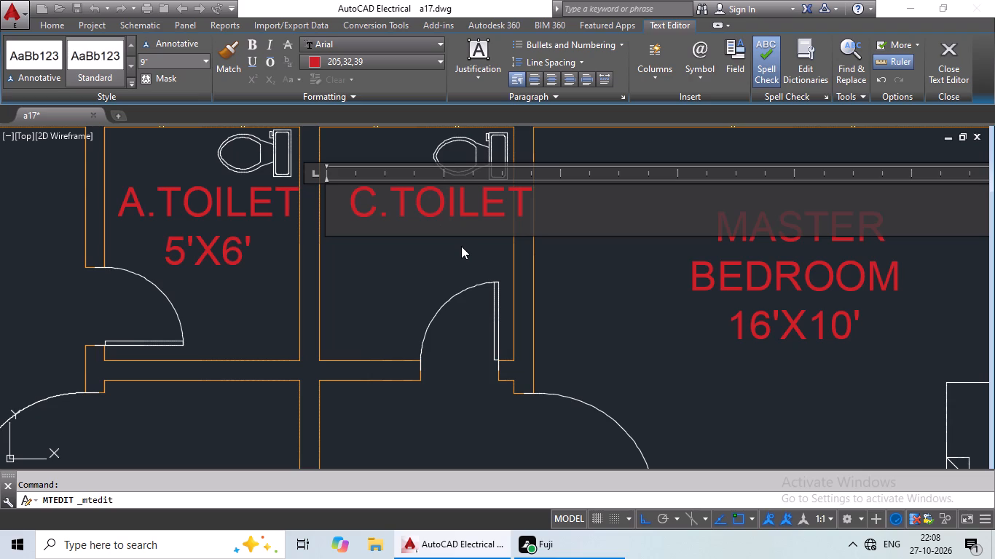
key(Return)
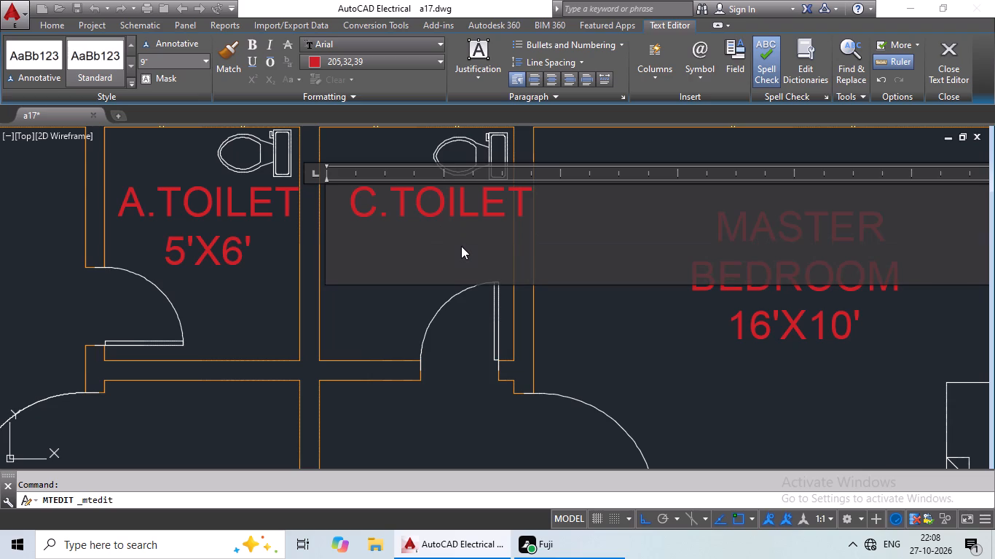
text(5')
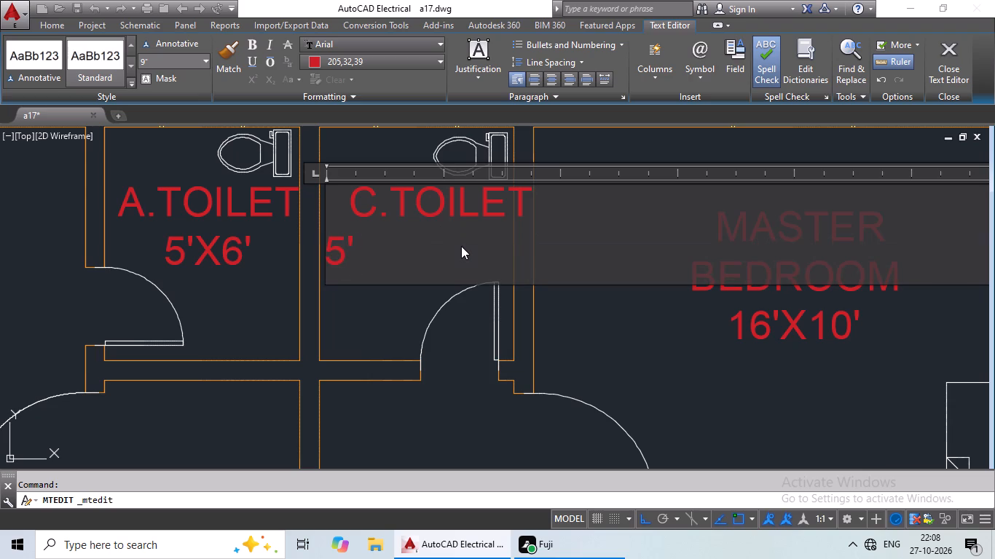
key(shift+x)
text(6")
key(BackSpace)
key(apostrophe)
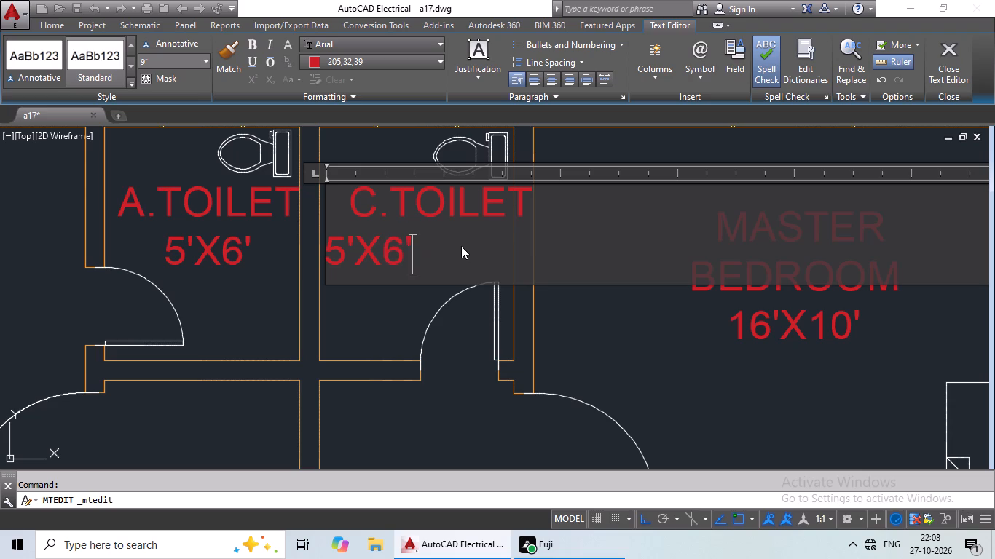
Indent the 5'X6' line of the C.TOILET label with spaces to centre it under the room name.
click(339, 263)
click(323, 266)
double_click(328, 265)
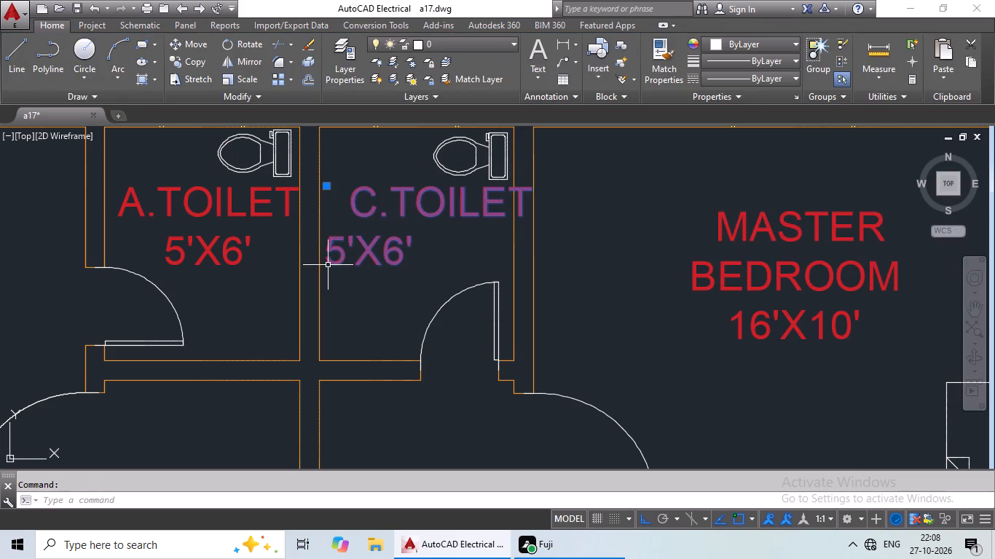
click(329, 264)
key(space)
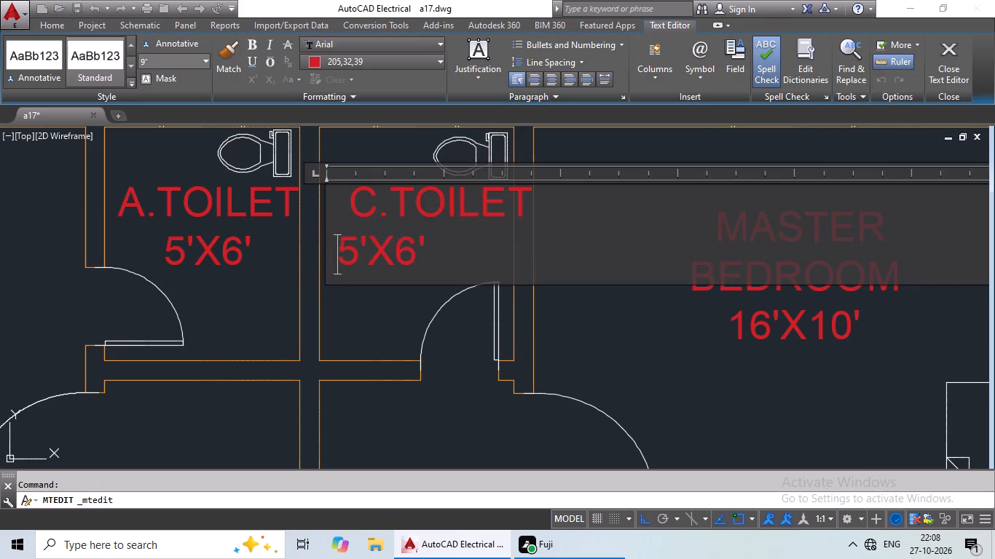
key(space)
key(space)
key(space)
key(space)
key(space)
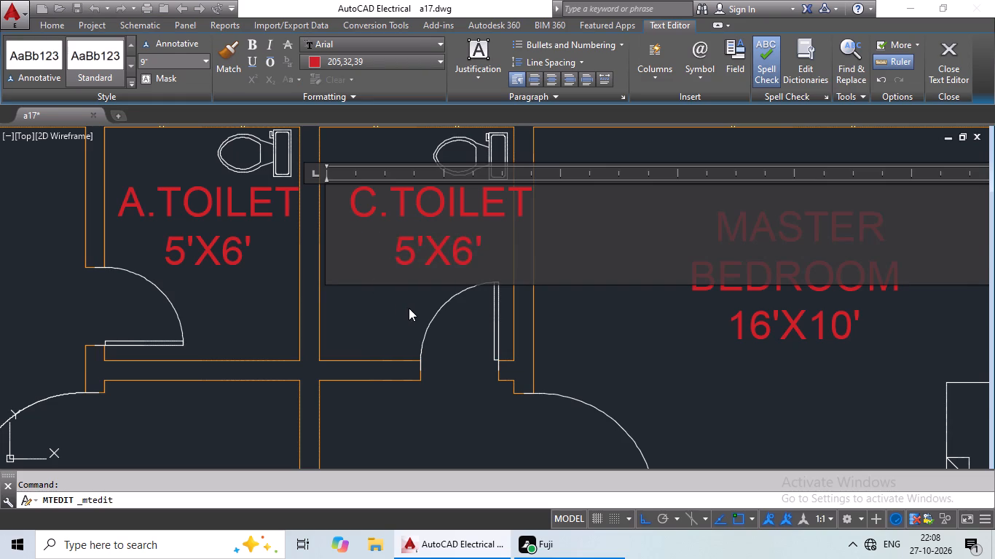
click(409, 307)
Move the C.TOILET label toward the wall shared with A.TOILET.
click(433, 215)
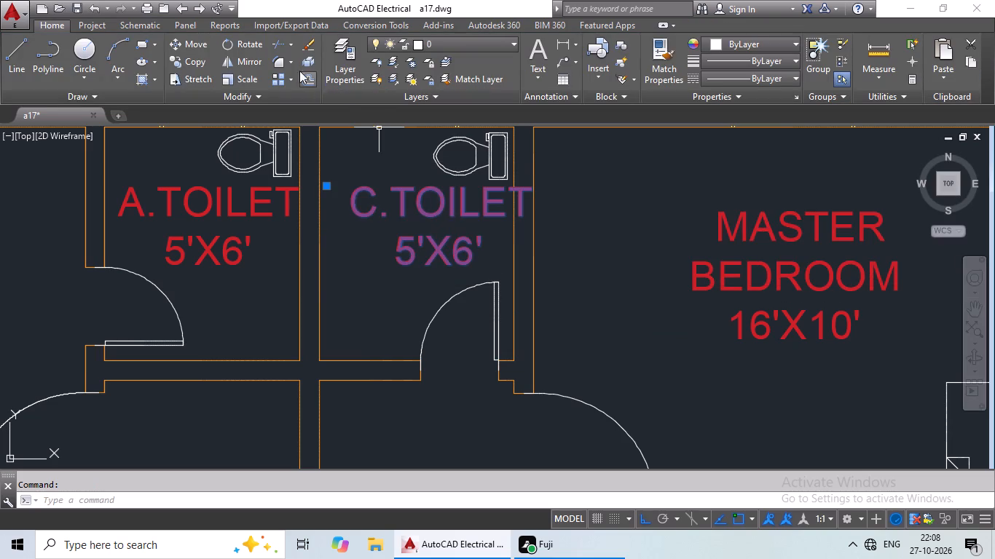
click(204, 47)
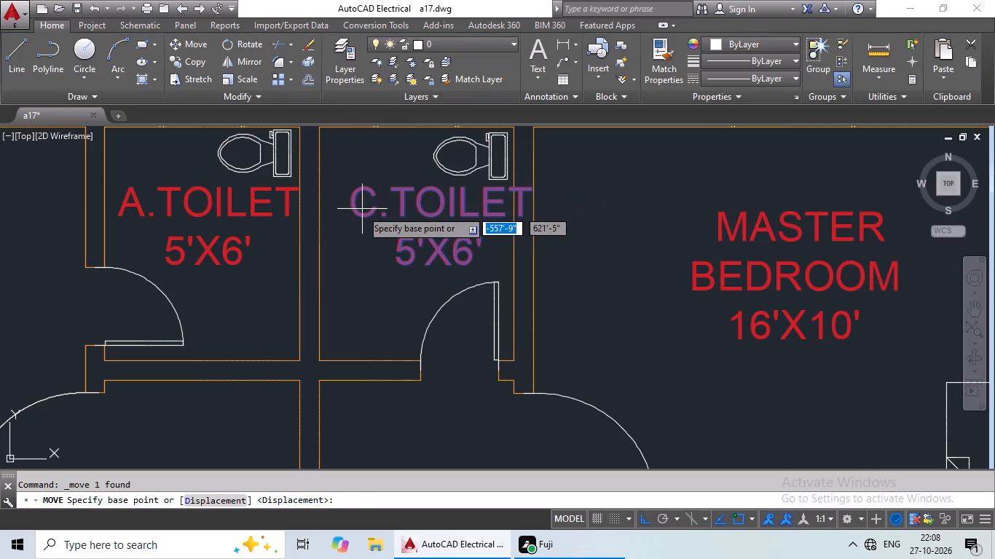
drag(360, 210, 342, 218)
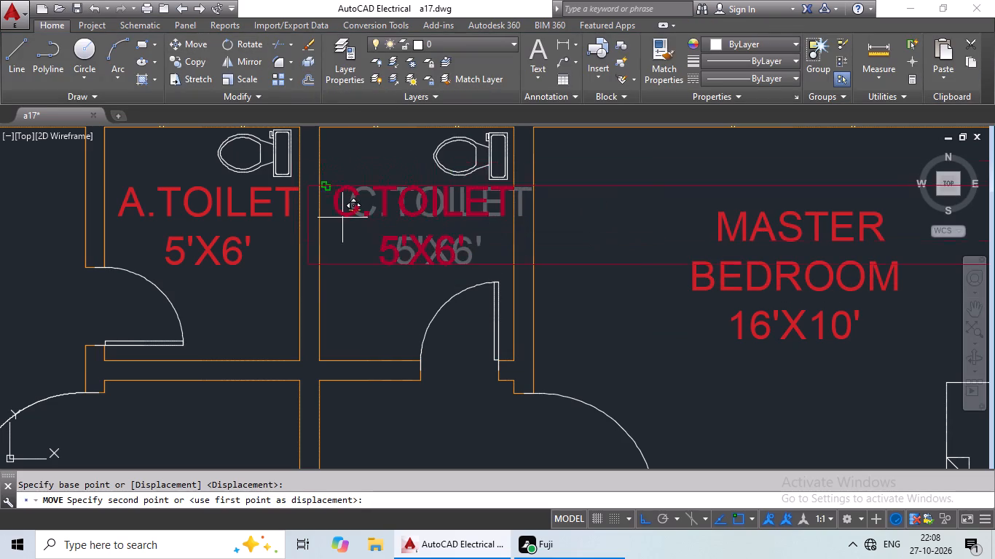
click(342, 218)
Move the C.TOILET label straight down, clear of the toilet fixture.
click(397, 185)
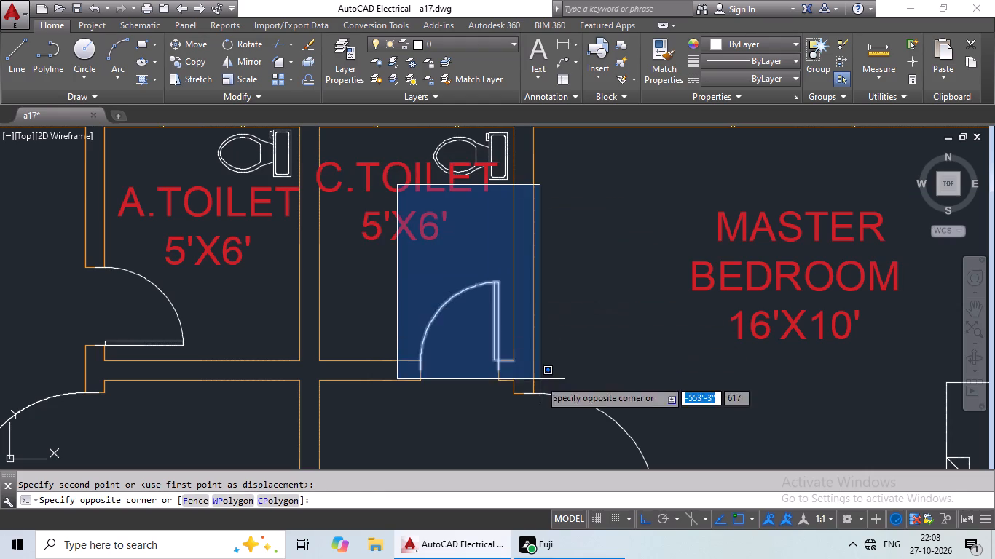
drag(511, 322, 508, 314)
click(446, 234)
click(438, 231)
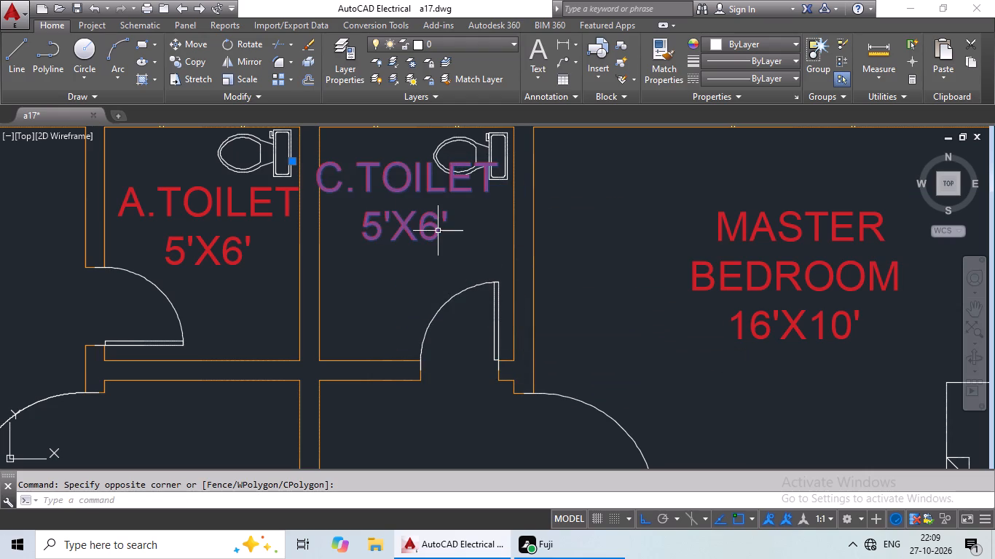
click(192, 39)
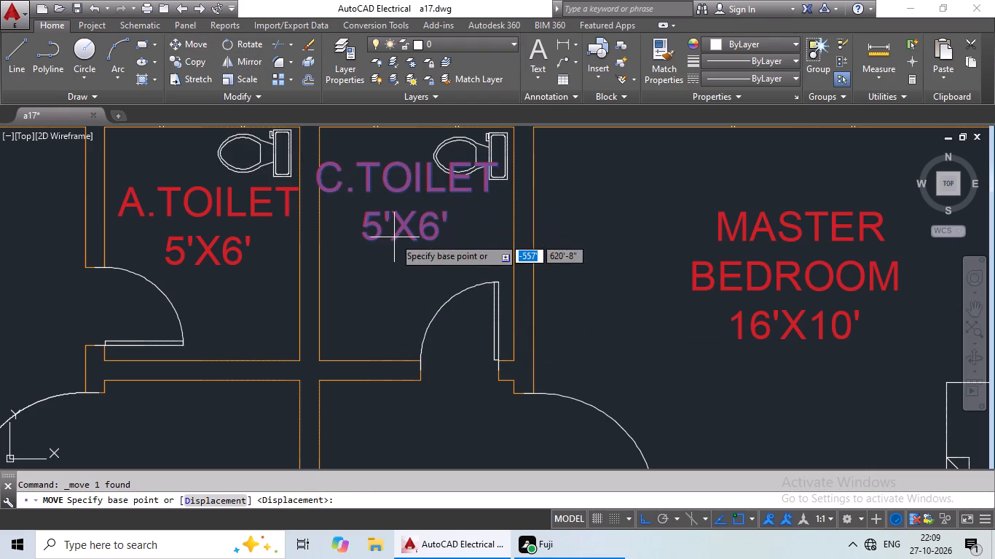
drag(397, 236, 428, 267)
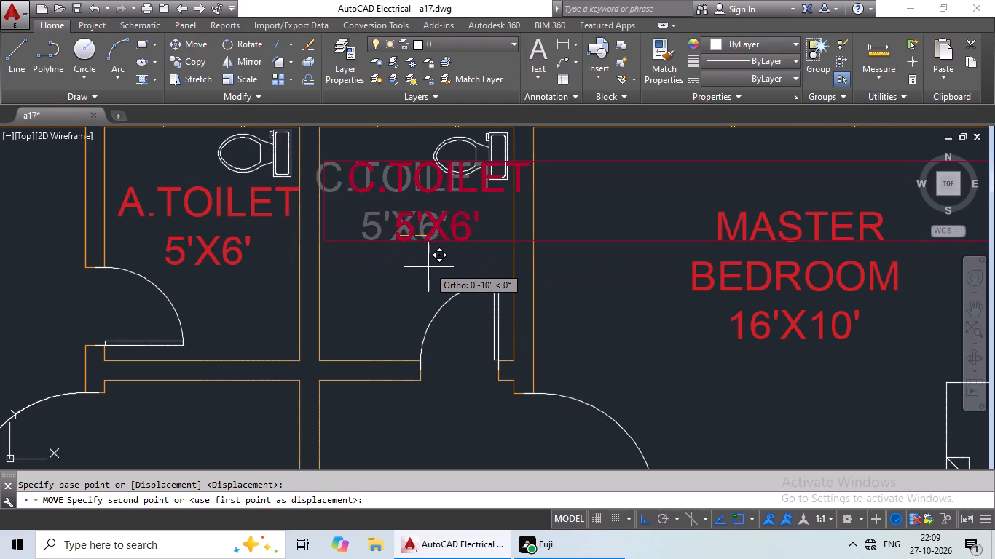
drag(428, 267, 439, 275)
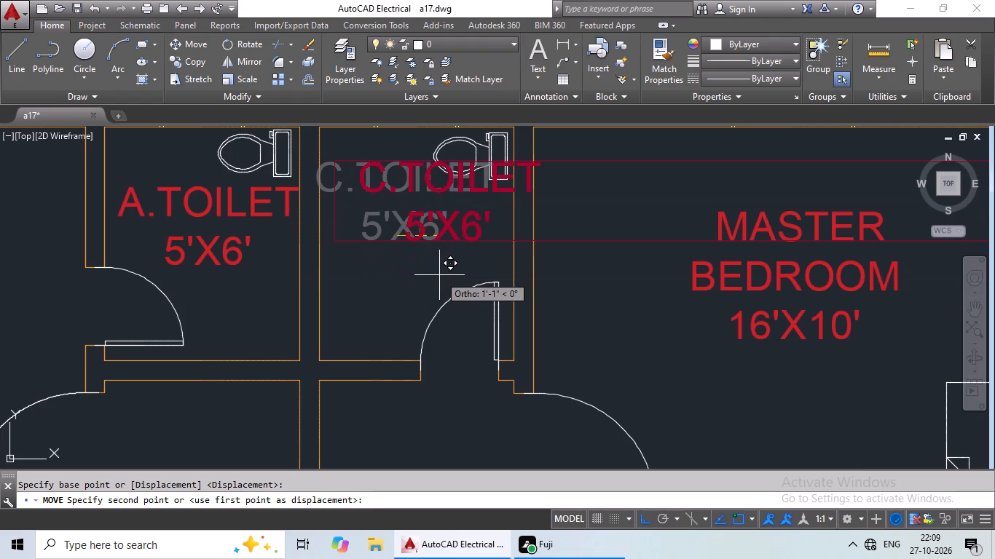
drag(439, 275, 436, 280)
click(436, 280)
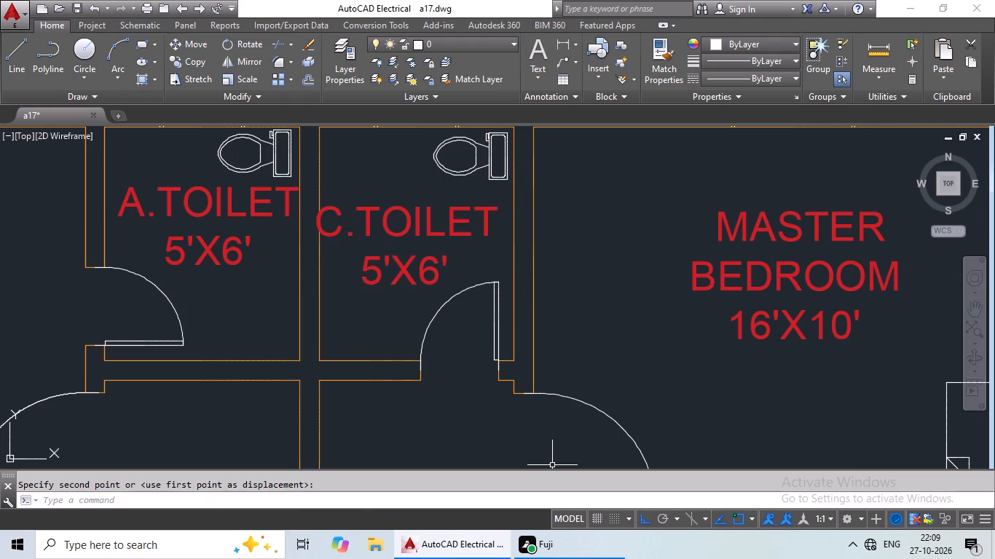
Turn Ortho off and move the C.TOILET label slightly right to centre it between the room's walls.
click(646, 517)
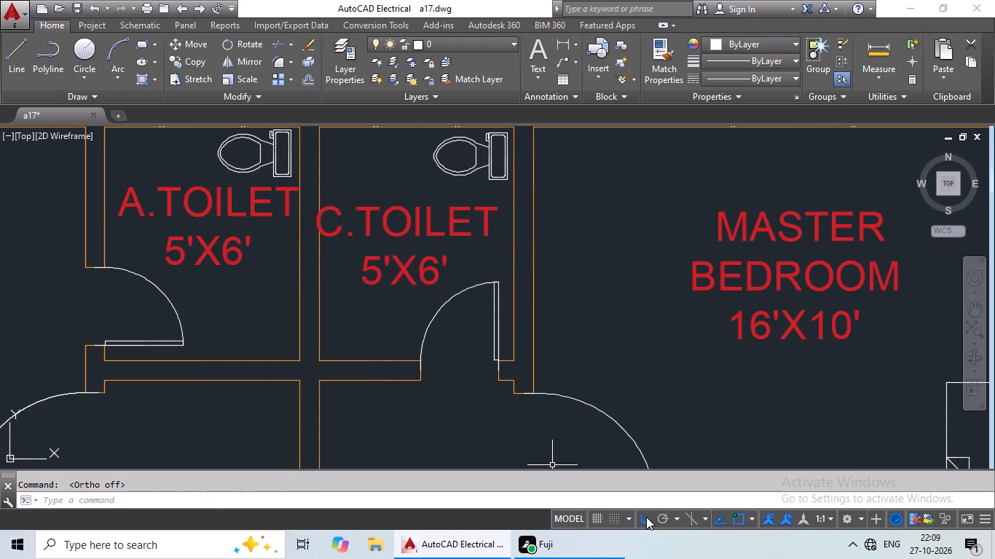
click(450, 225)
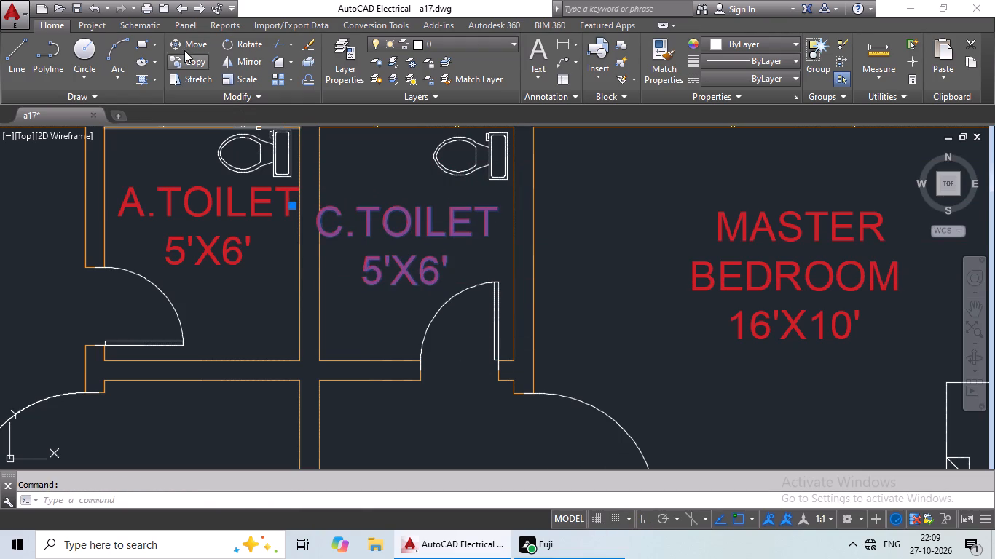
click(185, 47)
drag(369, 228, 379, 227)
click(379, 227)
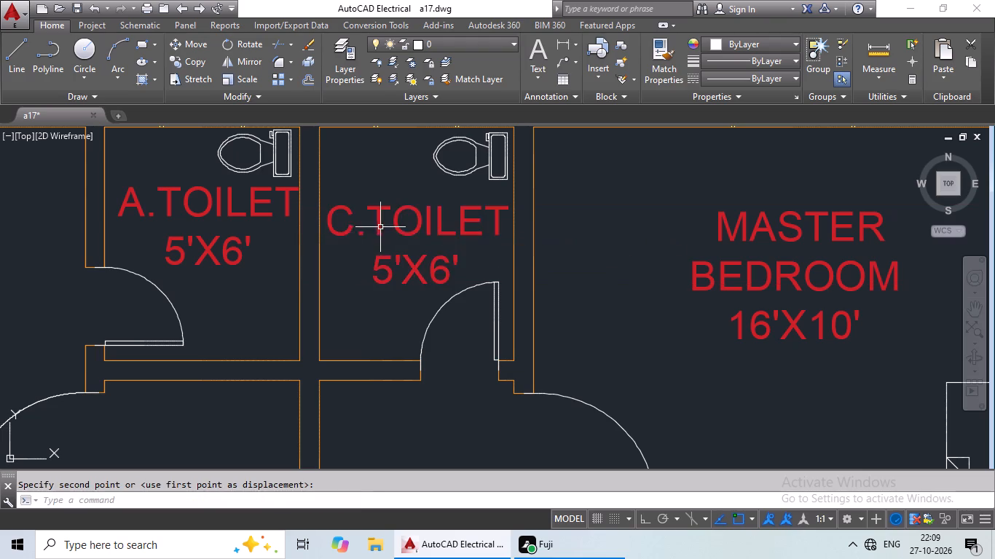
Replace the MASTER BEDROOM label in the bedroom beside C.TOILET with KID'S, BEDROOM and 11'6"X10' on three lines.
scroll(409, 240, down, 3)
middle_drag(500, 258, 405, 243)
scroll(408, 253, up, 2)
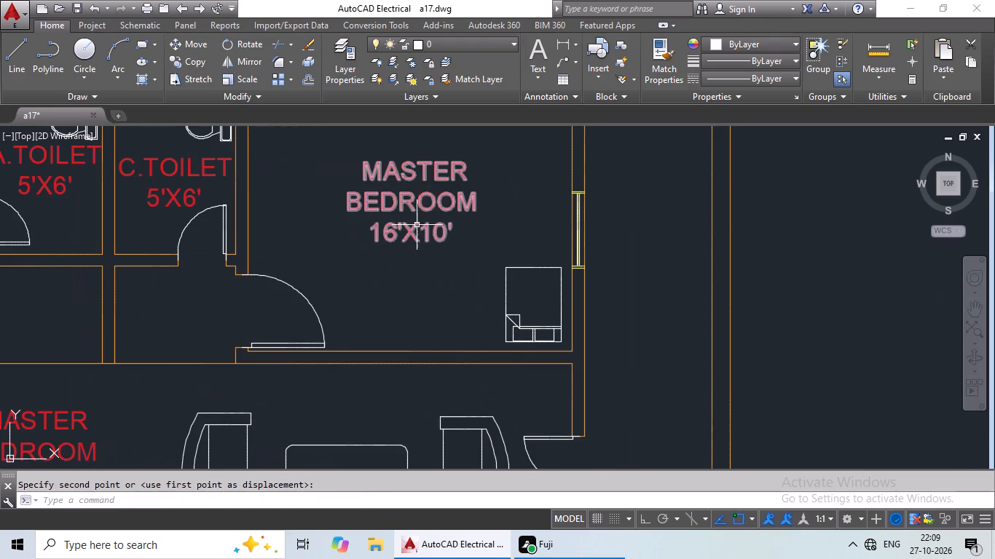
double_click(426, 167)
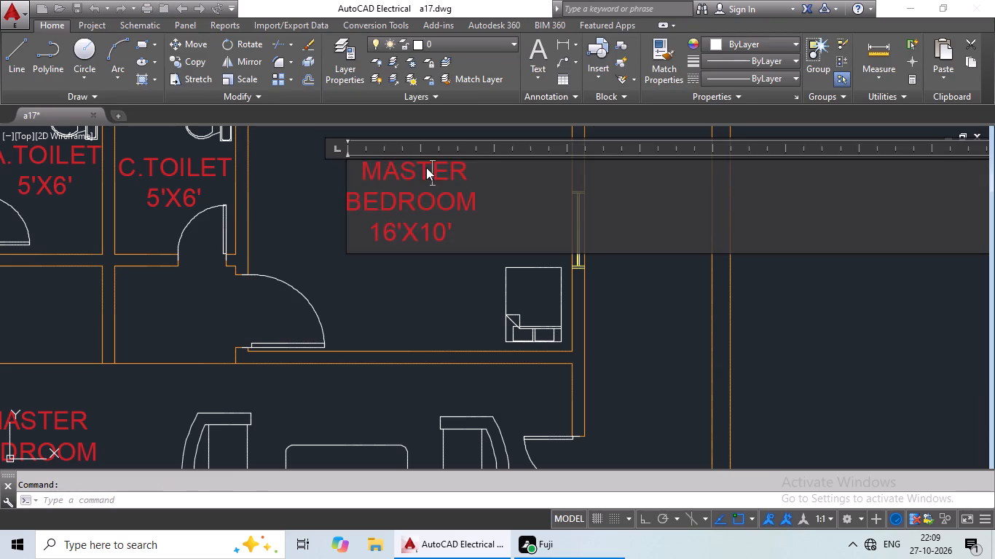
scroll(426, 169, up, 2)
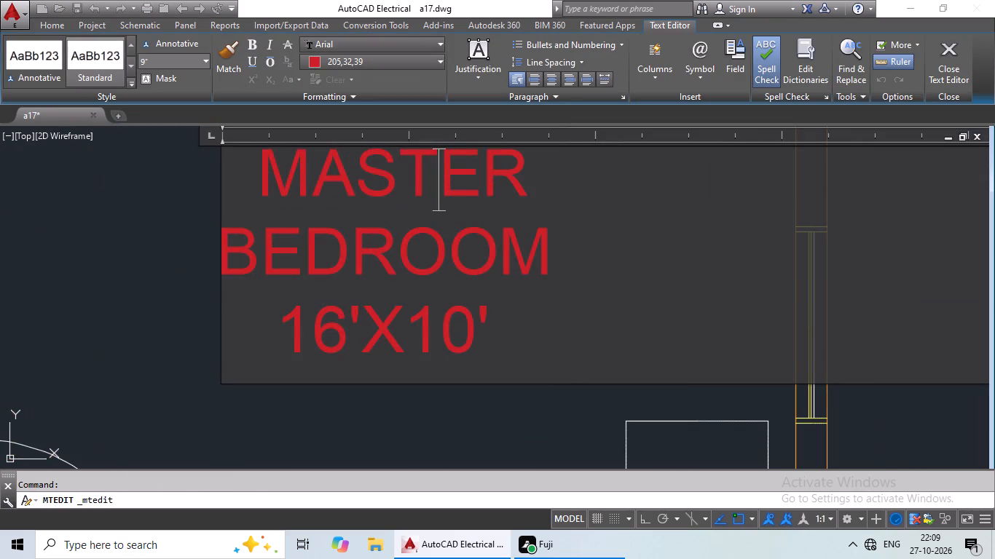
click(519, 304)
key(BackSpace)
key(BackSpace)
key(BackSpace)
key(BackSpace)
key(BackSpace)
key(BackSpace)
key(BackSpace)
key(BackSpace)
key(BackSpace)
key(BackSpace)
key(BackSpace)
key(BackSpace)
key(BackSpace)
key(BackSpace)
key(BackSpace)
key(BackSpace)
key(BackSpace)
key(BackSpace)
key(BackSpace)
key(BackSpace)
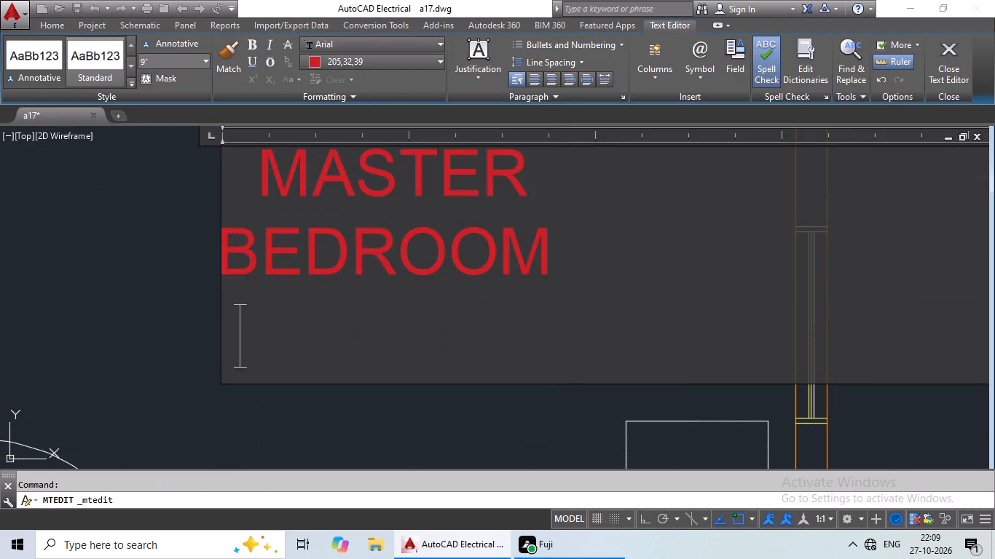
text(KID)
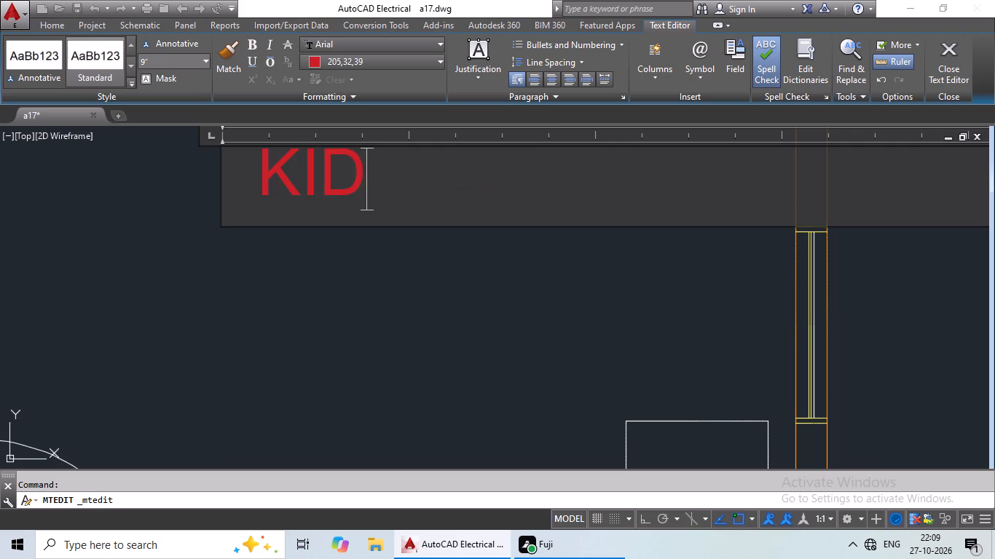
key(apostrophe)
key(shift+s)
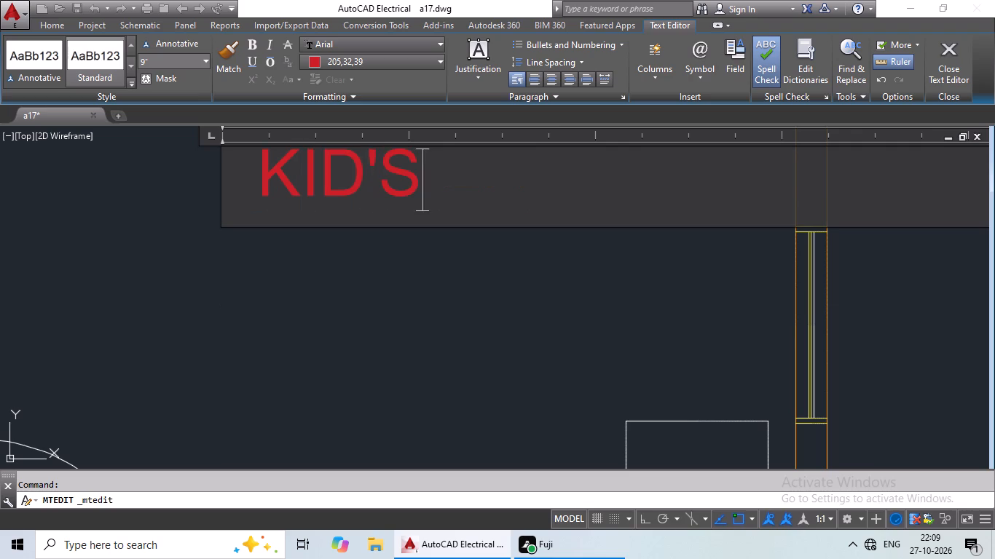
key(Return)
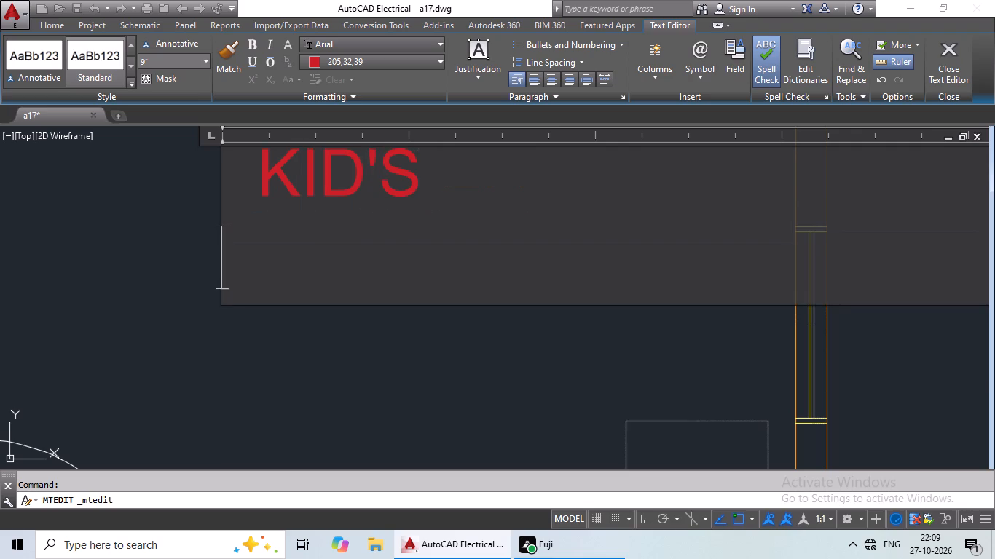
text(BEDROOM)
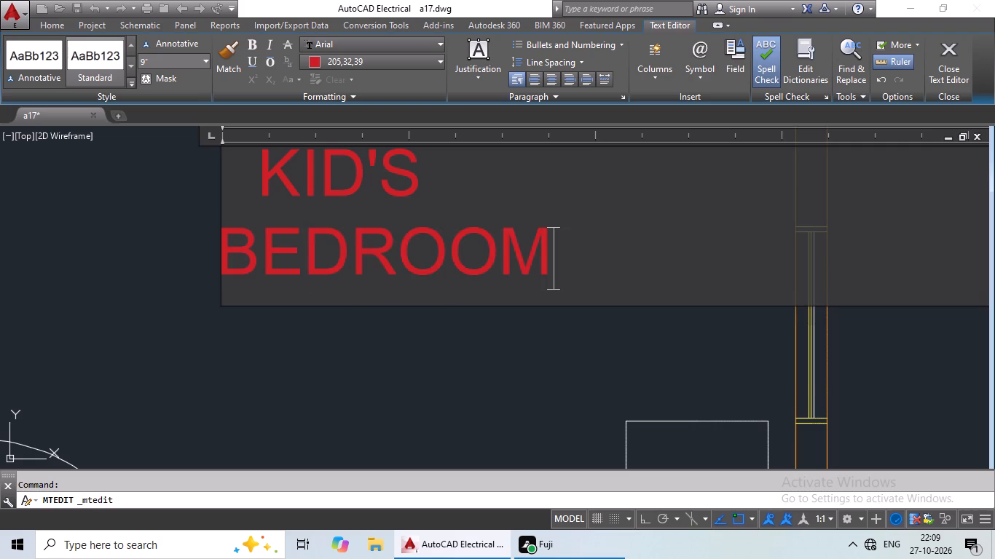
key(Return)
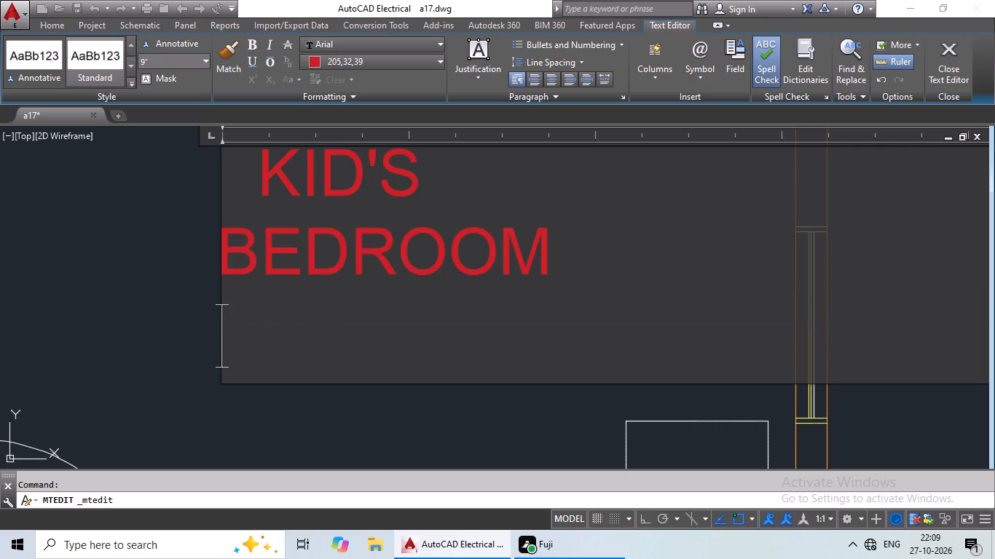
text(11'6)
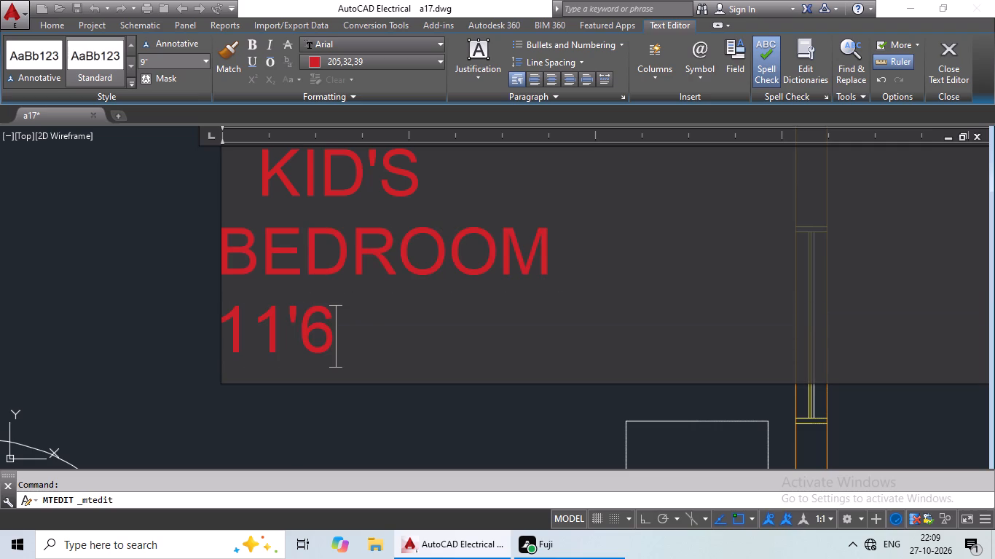
key(shift+quotedbl)
key(shift+x)
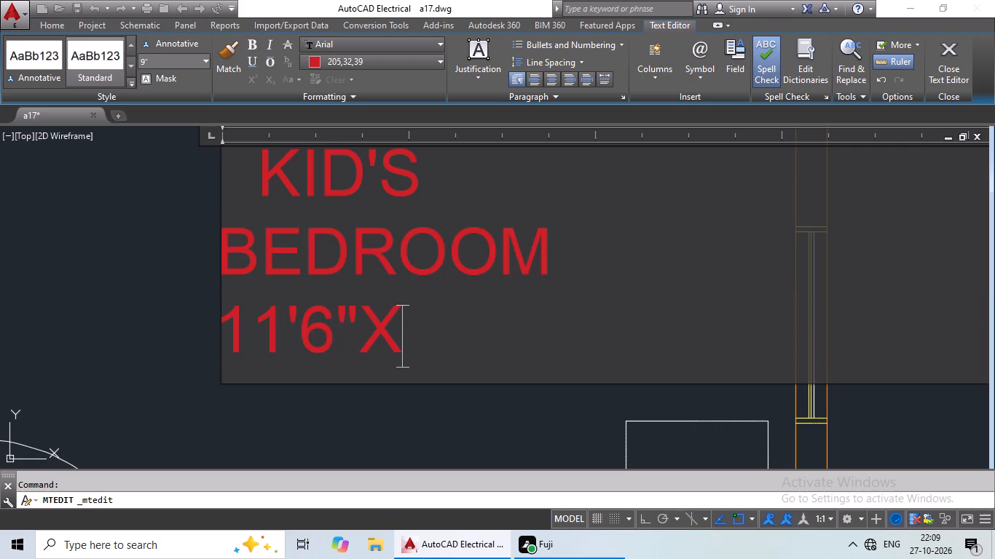
text(10')
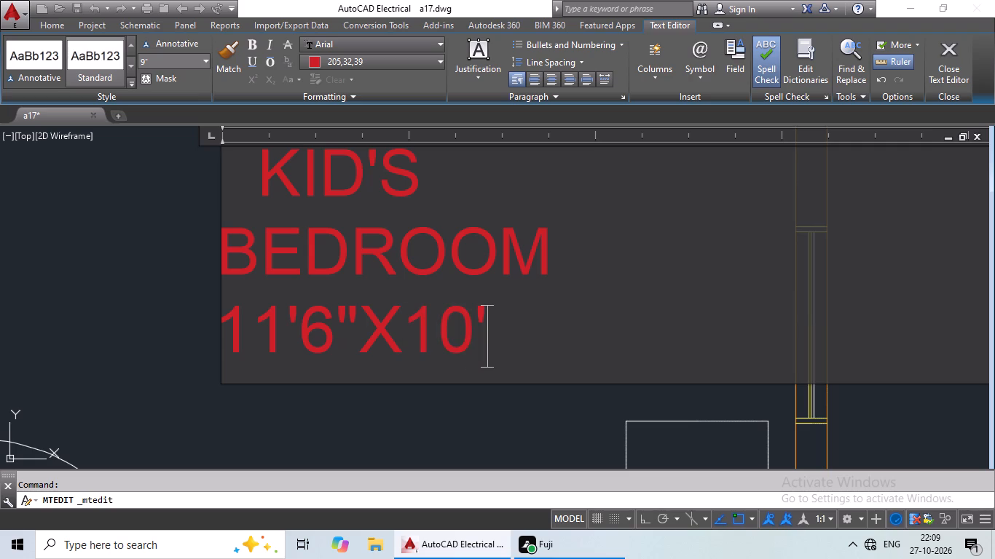
Indent the 11'6"X10' line by one space and the KID'S line by three more to centre them around BEDROOM.
click(231, 328)
key(space)
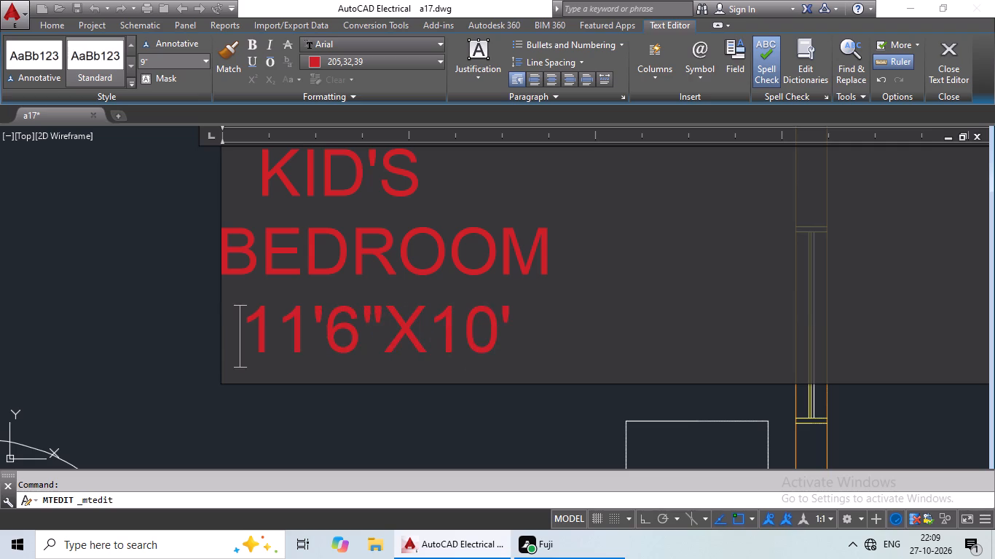
click(266, 178)
key(space)
key(space)
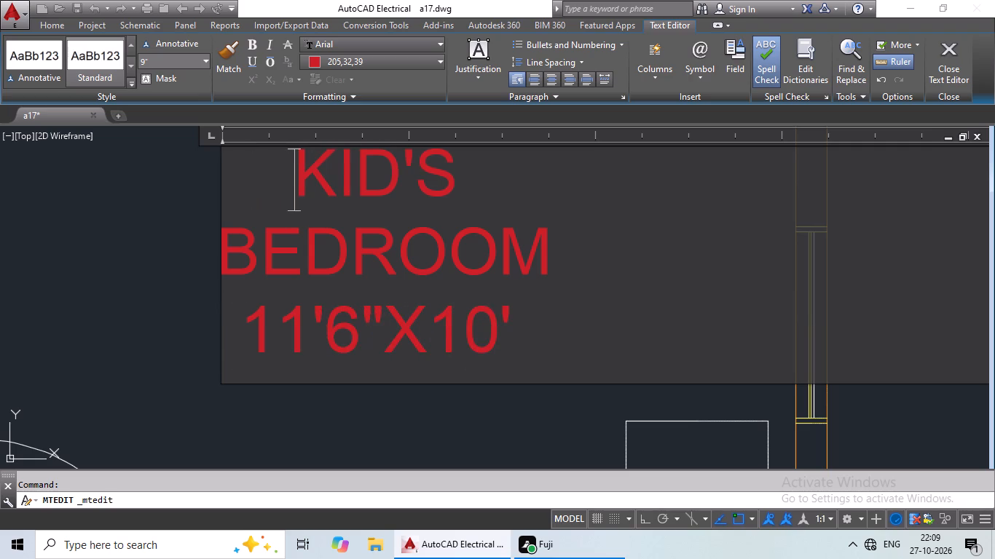
key(space)
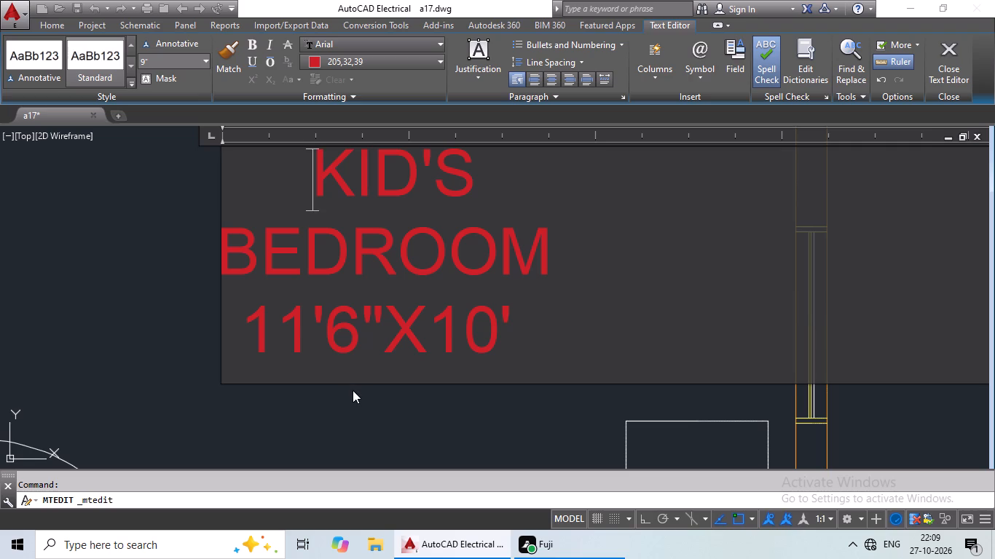
click(353, 390)
Replace the label in the room with the stove and sink with KITCHEN and 10'X10' on two lines.
scroll(371, 356, down, 4)
middle_drag(361, 367, 442, 237)
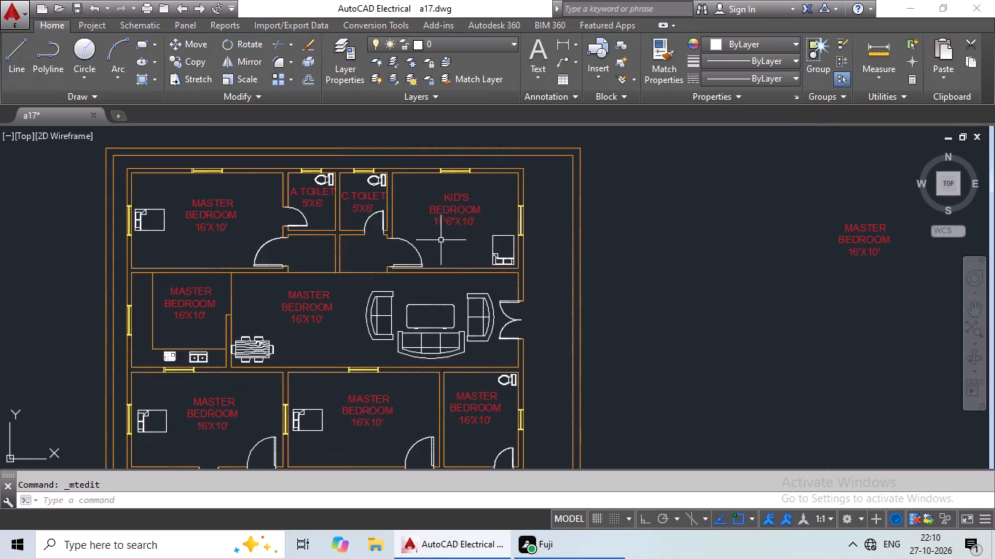
middle_drag(390, 279, 470, 245)
double_click(268, 271)
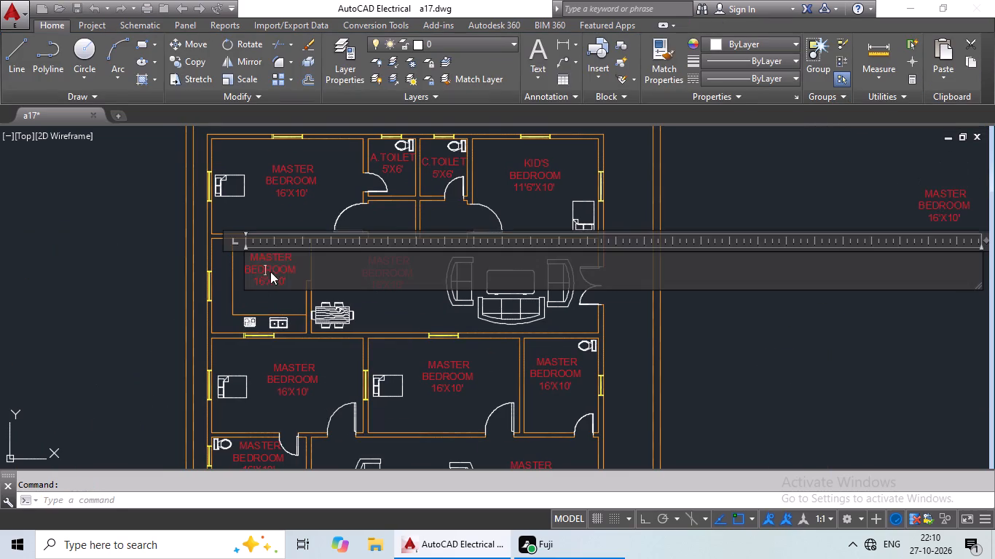
scroll(272, 271, up, 2)
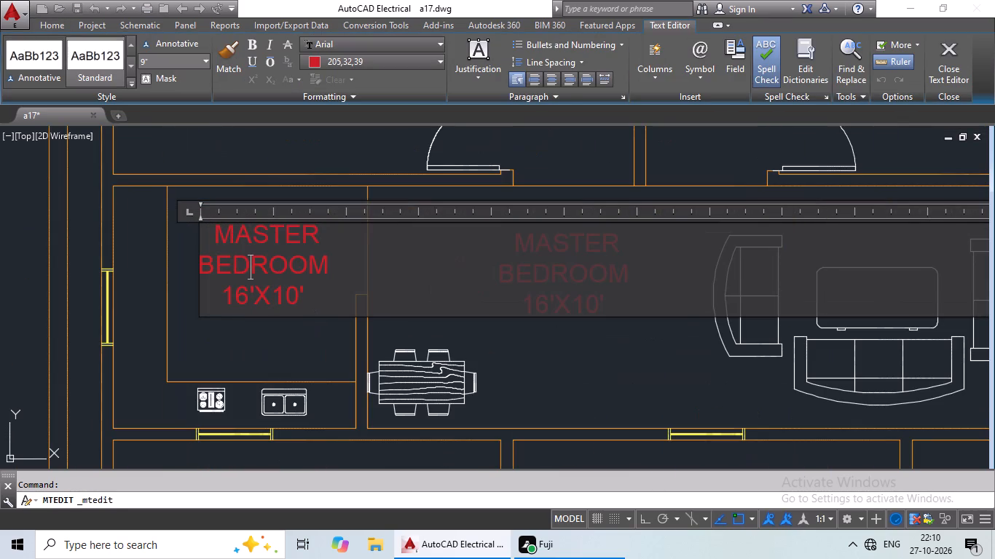
click(351, 312)
key(BackSpace)
key(BackSpace)
key(BackSpace)
key(BackSpace)
key(BackSpace)
key(BackSpace)
key(BackSpace)
key(BackSpace)
key(BackSpace)
key(BackSpace)
key(BackSpace)
key(BackSpace)
key(BackSpace)
key(BackSpace)
key(BackSpace)
key(BackSpace)
key(BackSpace)
key(BackSpace)
key(BackSpace)
key(BackSpace)
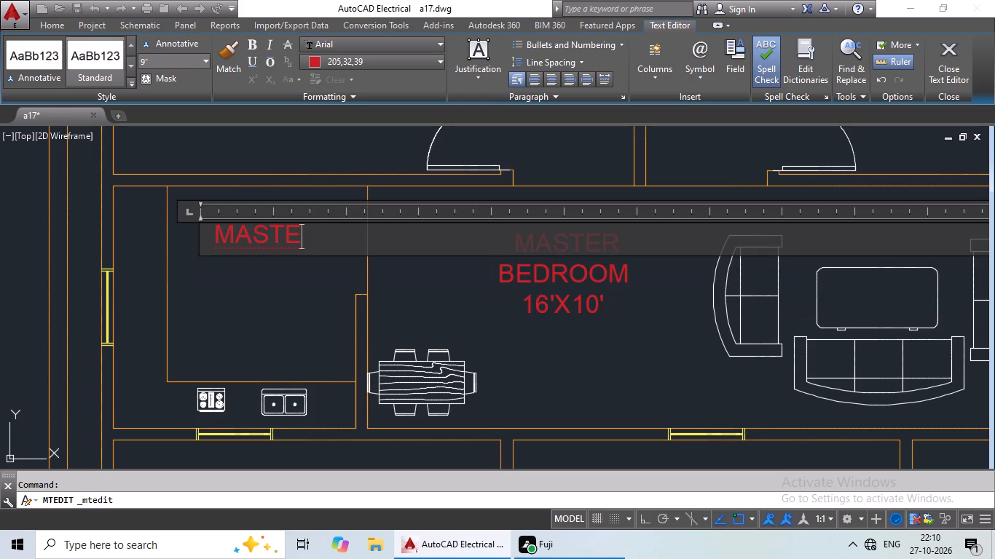
key(BackSpace)
key(BackSpace)
key(BackSpace)
key(BackSpace)
text(KITCHEN)
key(Return)
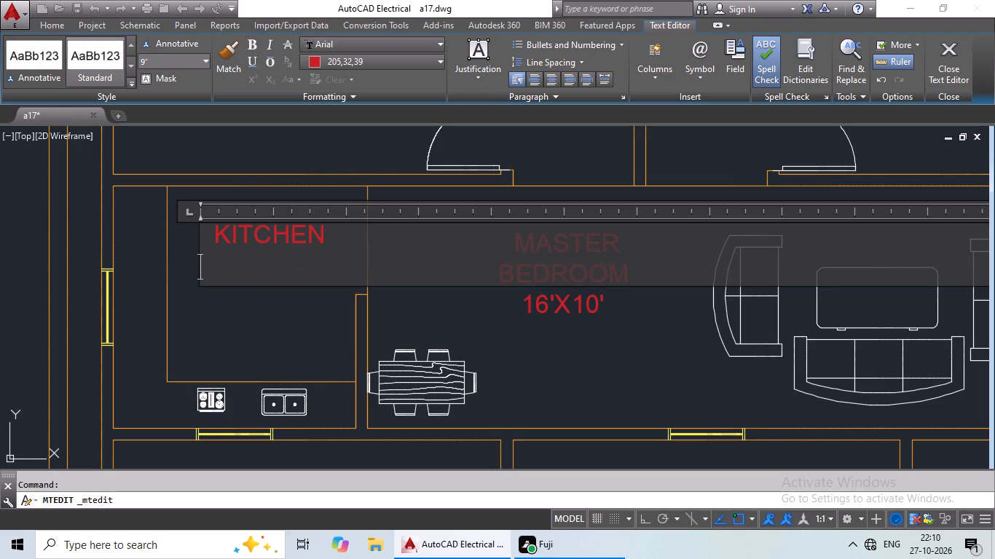
text(10'X10')
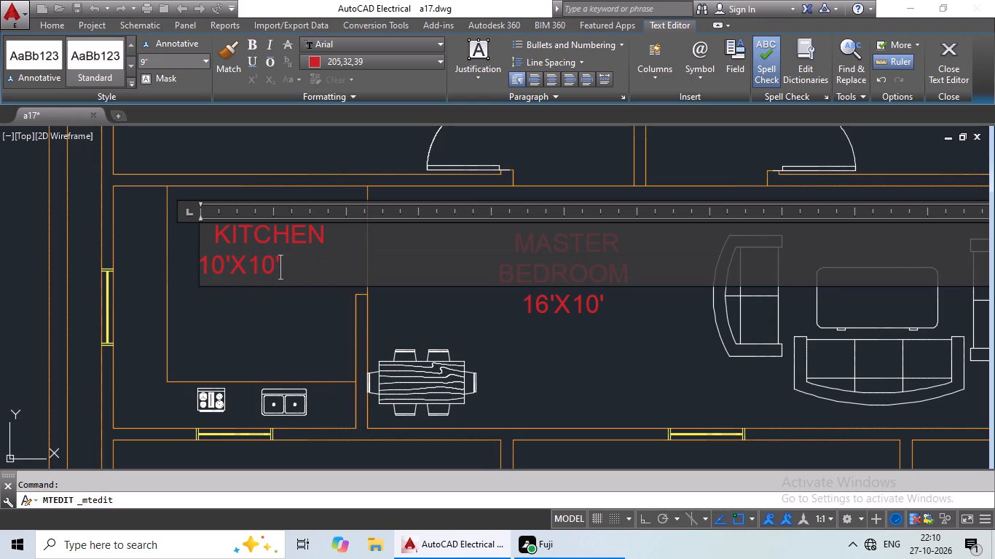
Indent the 10'X10' line of the KITCHEN label by three spaces to centre it under the room name.
click(203, 266)
key(space)
key(space)
key(space)
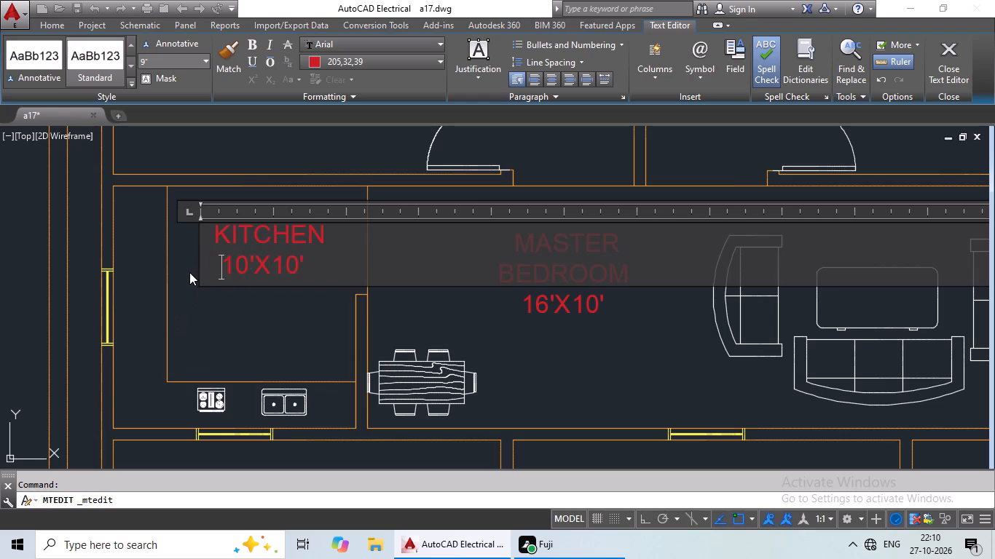
click(247, 328)
Replace the label between the dining table and the sofas with HALL and CUM on separate lines.
scroll(302, 298, down, 2)
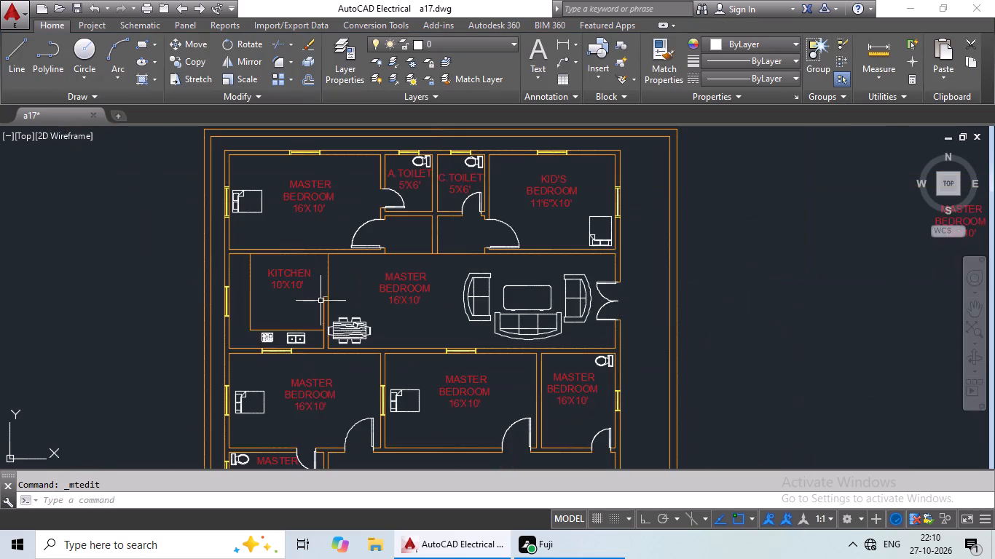
middle_drag(312, 298, 233, 300)
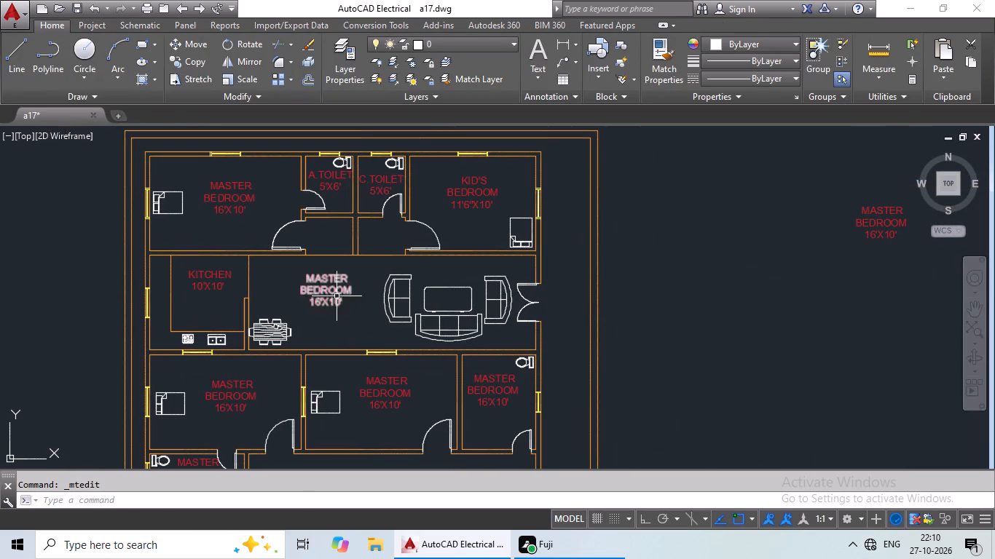
double_click(335, 296)
double_click(329, 296)
double_click(324, 293)
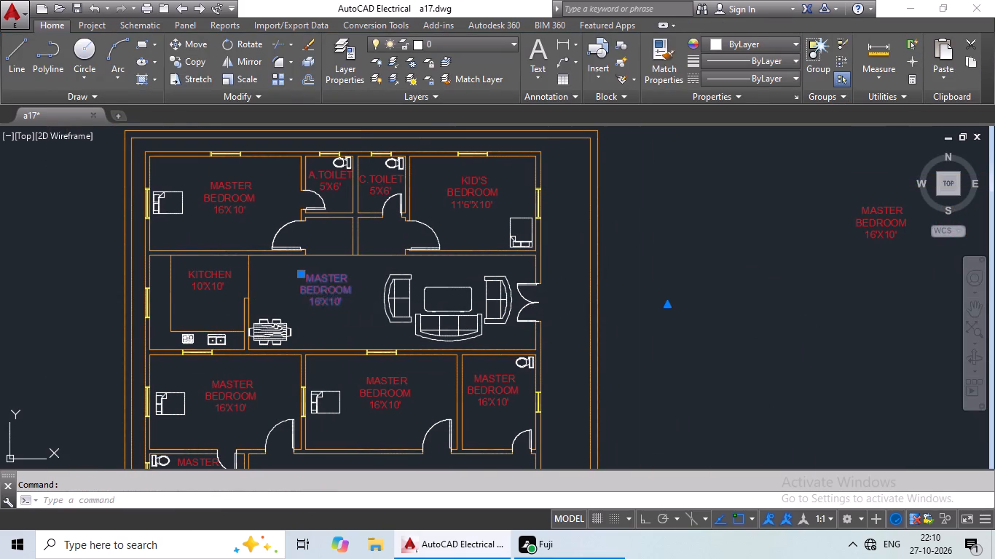
scroll(324, 293, up, 3)
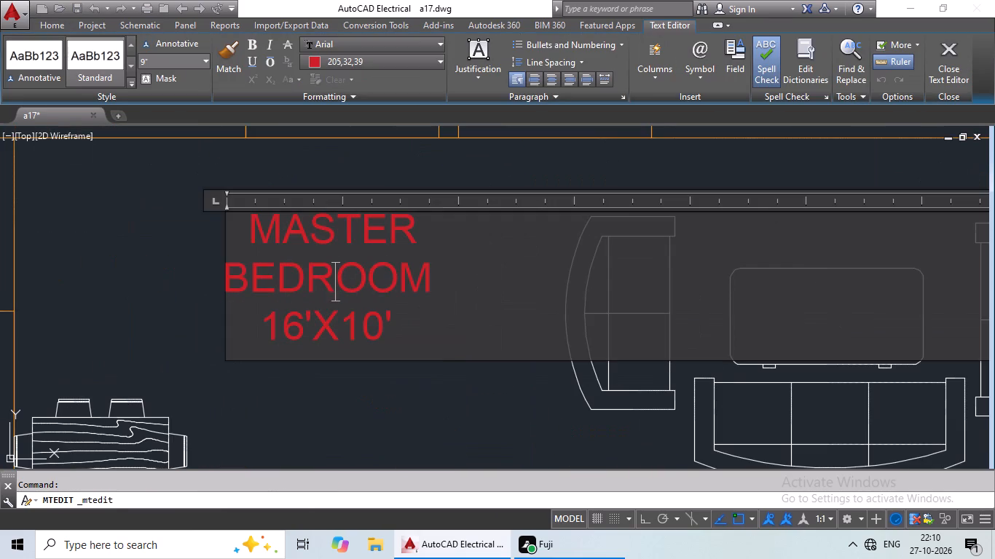
click(409, 311)
key(BackSpace)
key(BackSpace)
key(BackSpace)
key(BackSpace)
key(BackSpace)
key(BackSpace)
key(BackSpace)
key(BackSpace)
key(BackSpace)
key(BackSpace)
key(BackSpace)
key(BackSpace)
key(BackSpace)
key(BackSpace)
key(BackSpace)
key(BackSpace)
key(BackSpace)
key(BackSpace)
key(BackSpace)
key(BackSpace)
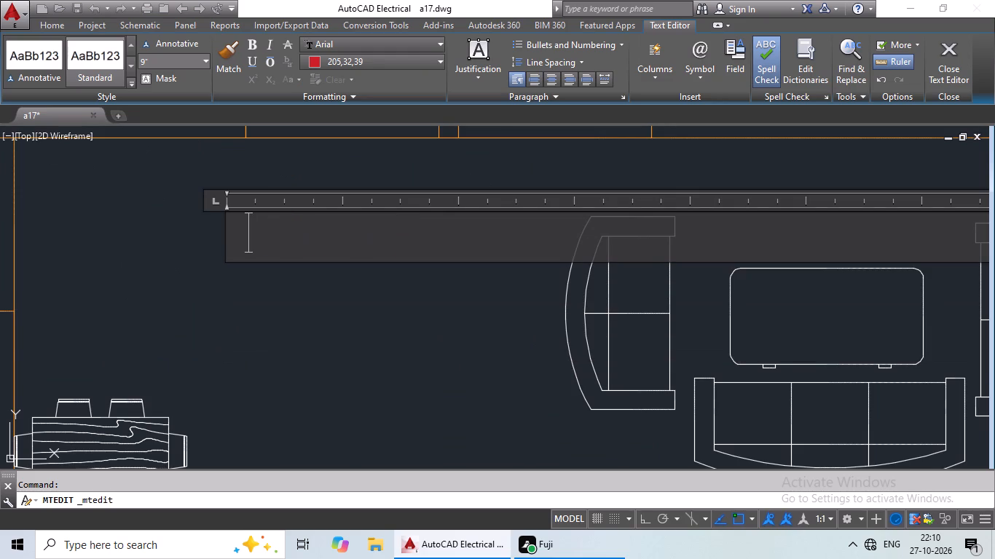
text(HALL)
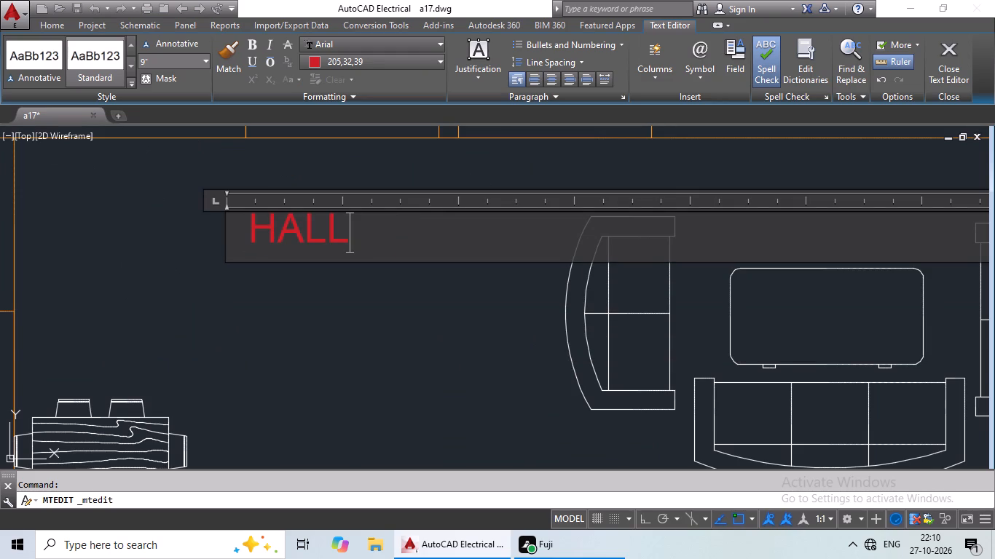
key(Return)
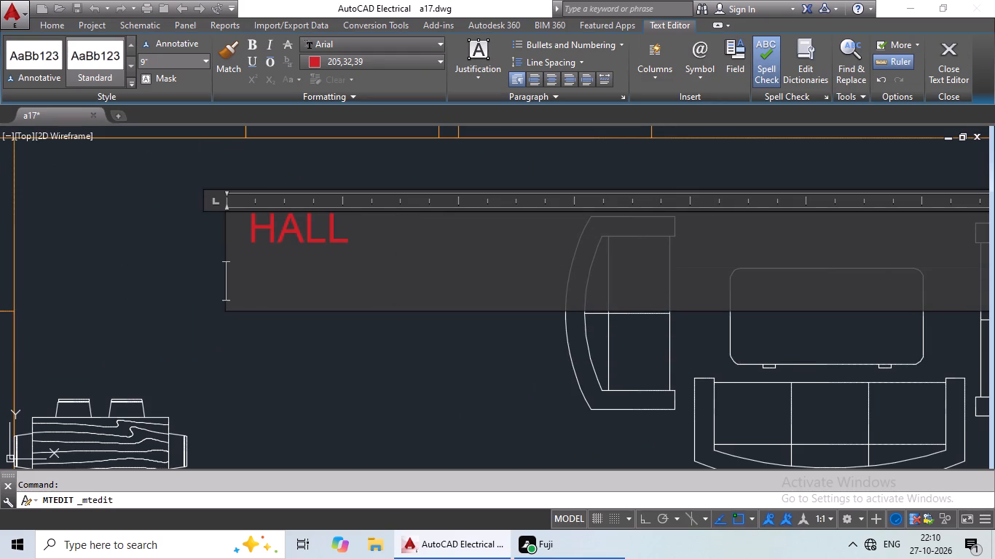
text(CUM)
key(Return)
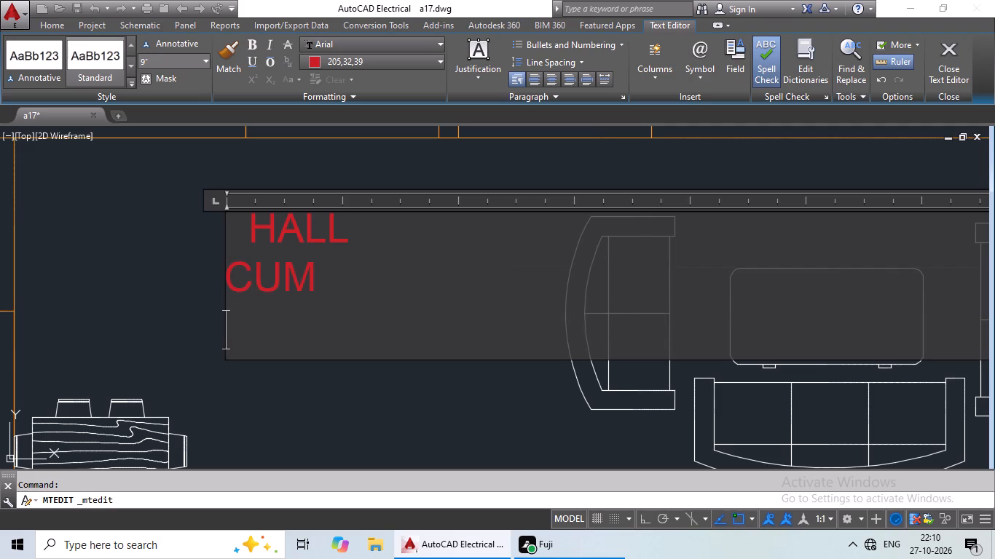
Indent the CUM line by two spaces to align it under HALL.
click(232, 285)
key(space)
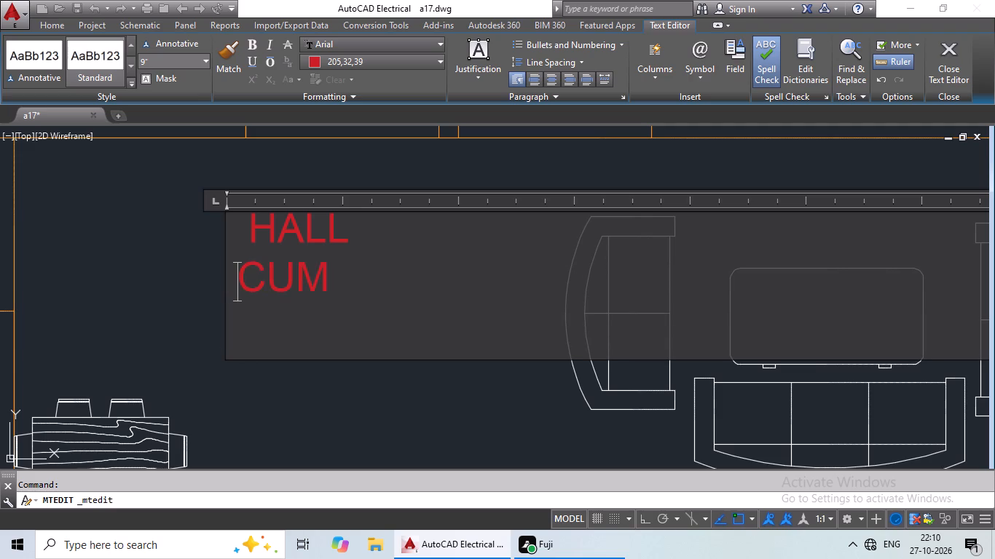
key(space)
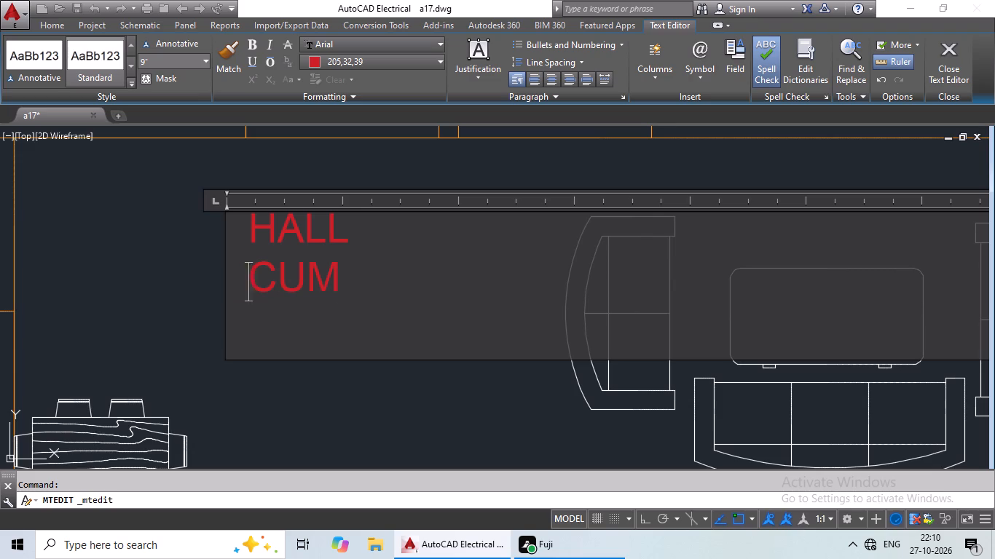
Add a DINING line below CUM in the hall label and indent it by two spaces.
click(366, 283)
key(Return)
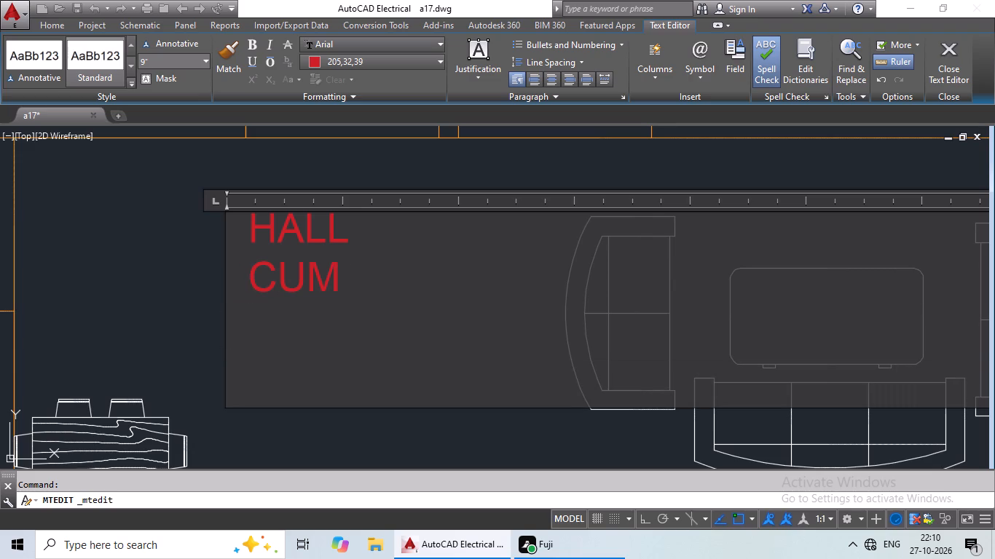
key(shift+d)
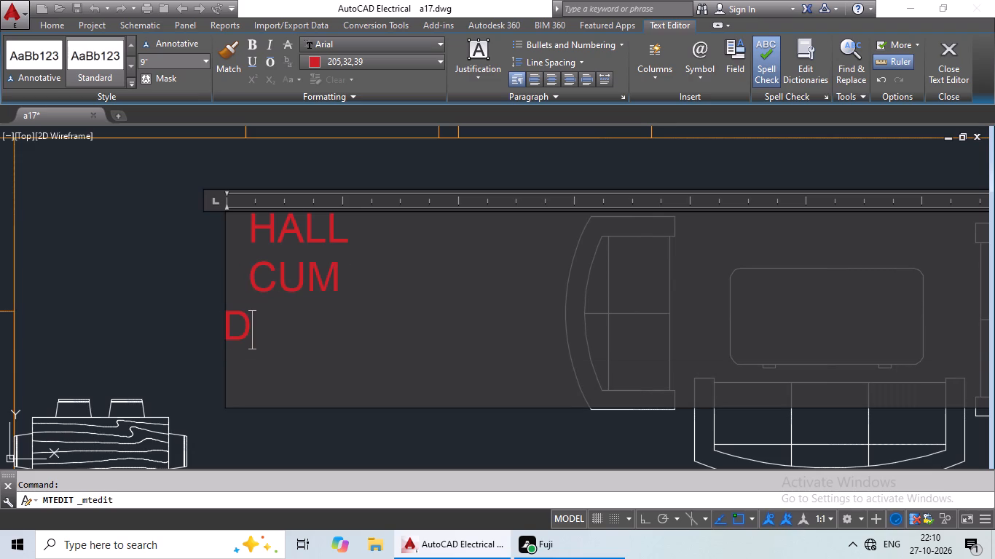
text(IN)
text(ING)
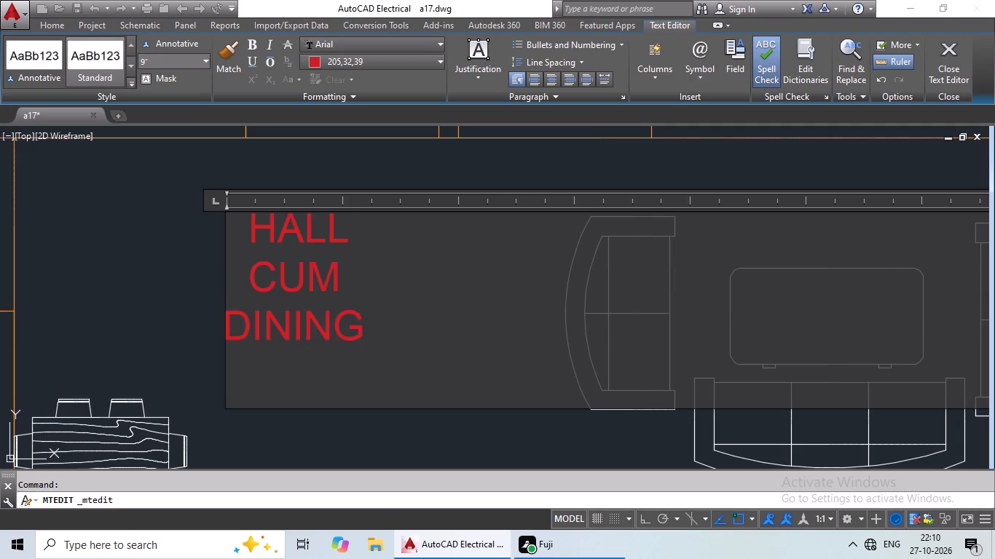
click(240, 330)
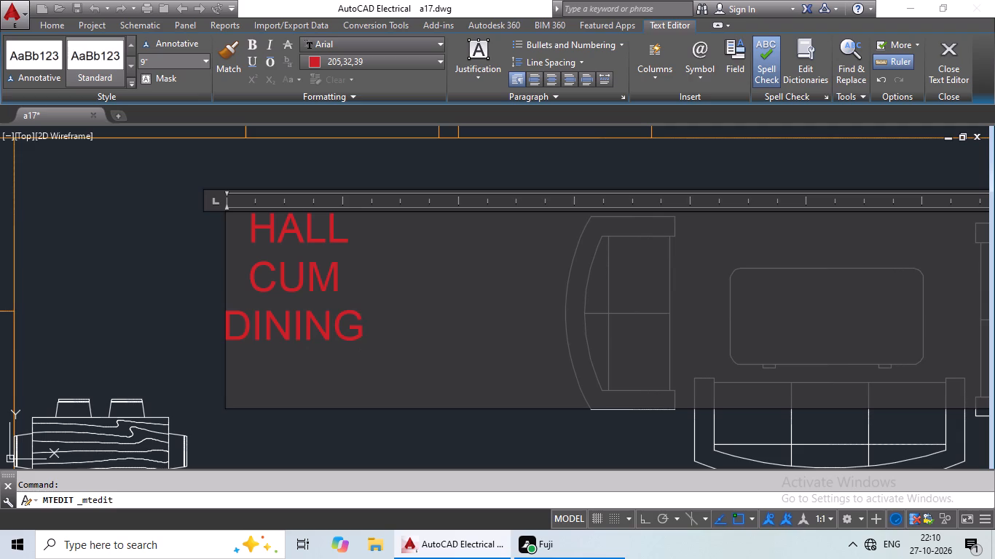
click(240, 330)
click(231, 329)
key(space)
key(space)
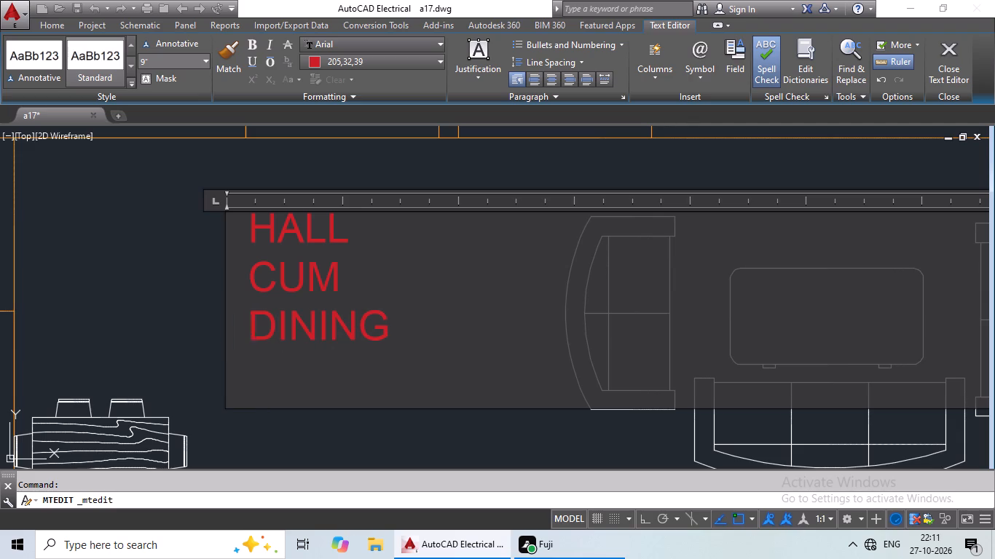
Indent the HALL and CUM lines by two more spaces each to centre them over DINING.
click(251, 234)
key(space)
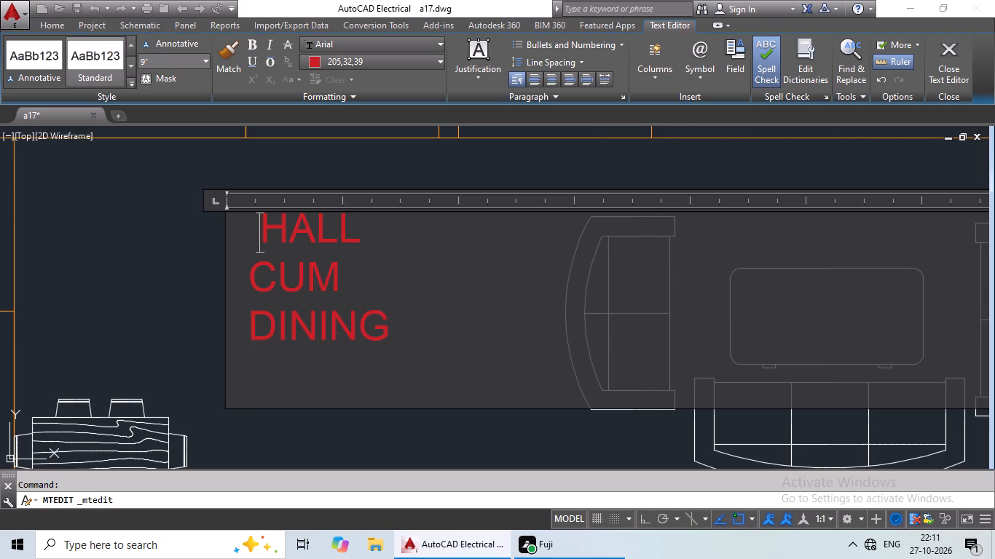
key(space)
click(243, 269)
key(space)
key(space)
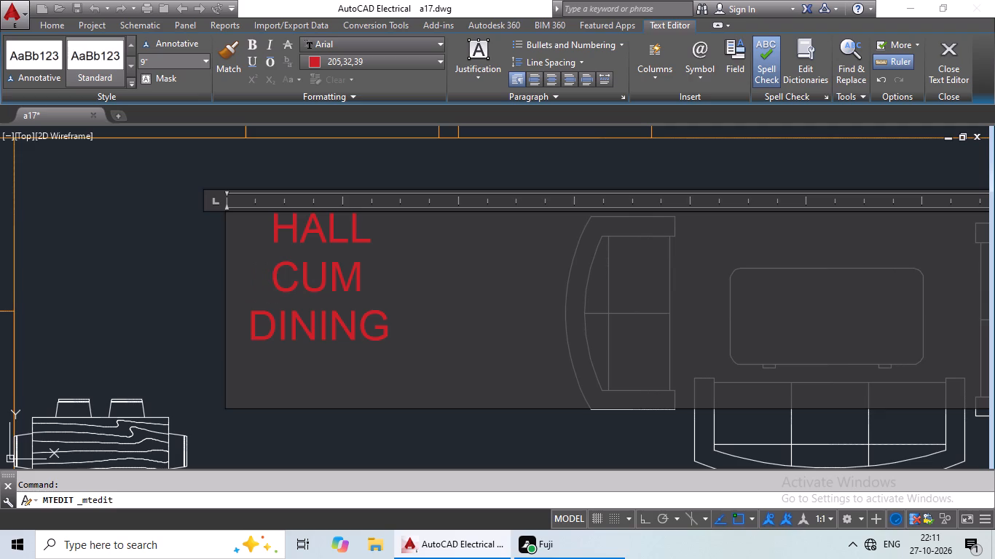
Add the size line 28'9"X10' below DINING, indent it by one space, and finish editing the hall label.
click(398, 333)
key(Return)
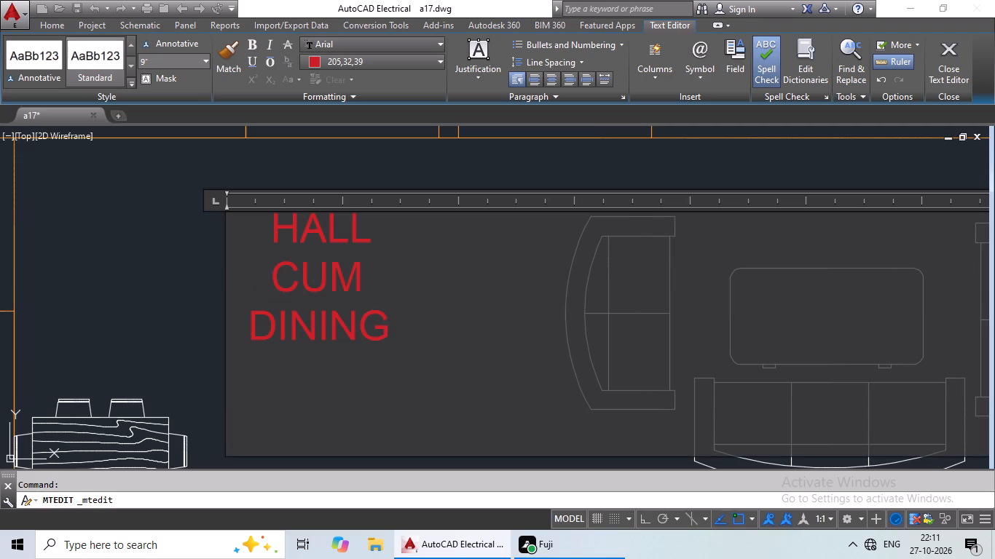
text(28')
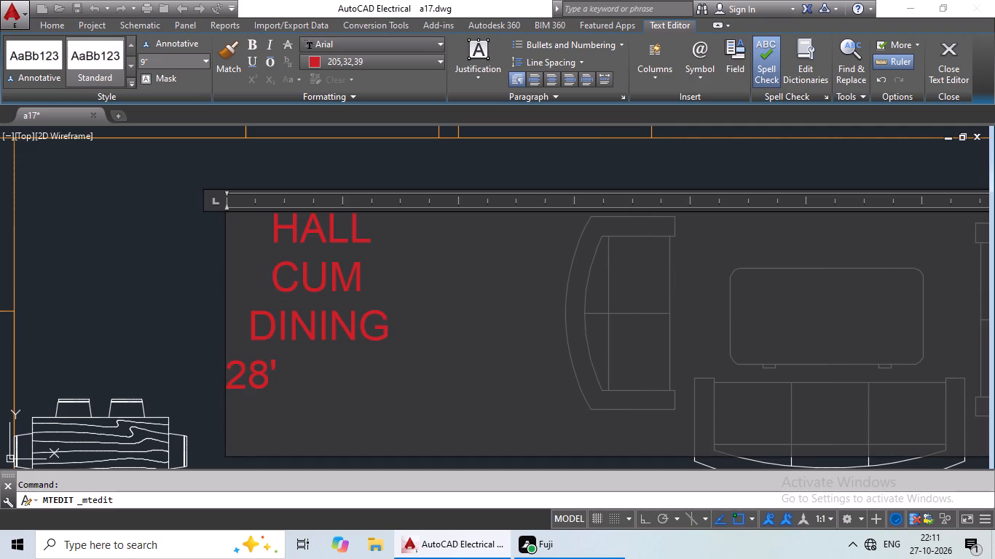
key(9)
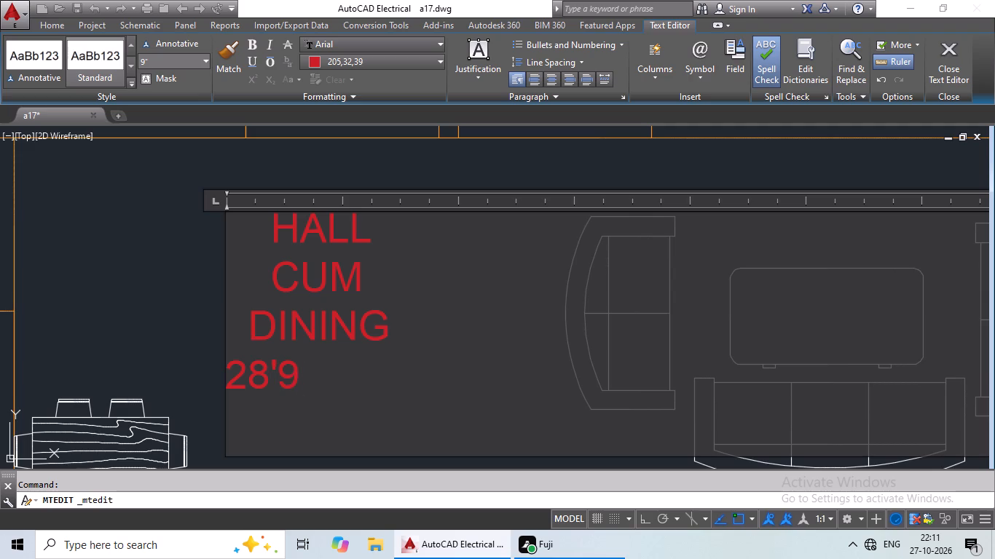
key(shift+quotedbl)
key(shift+x)
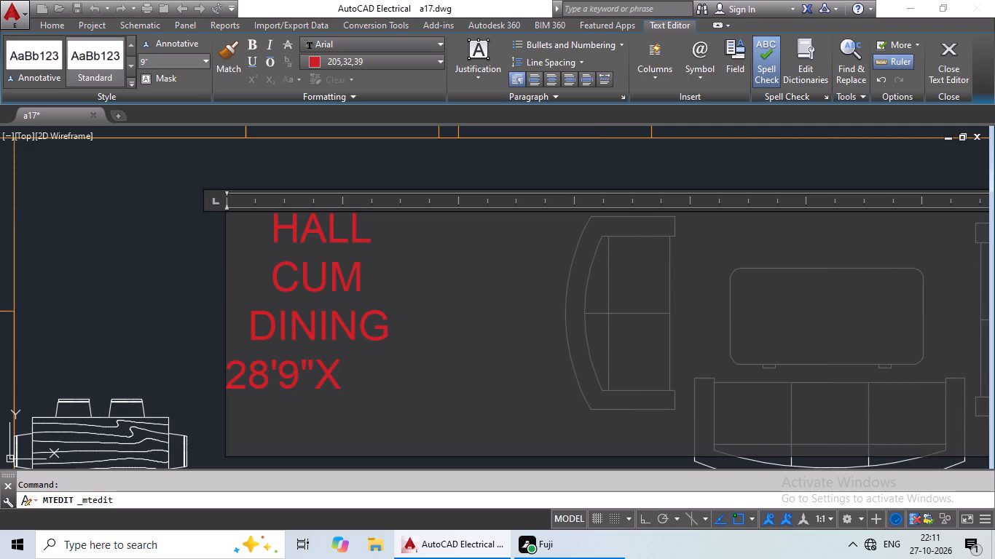
text(10')
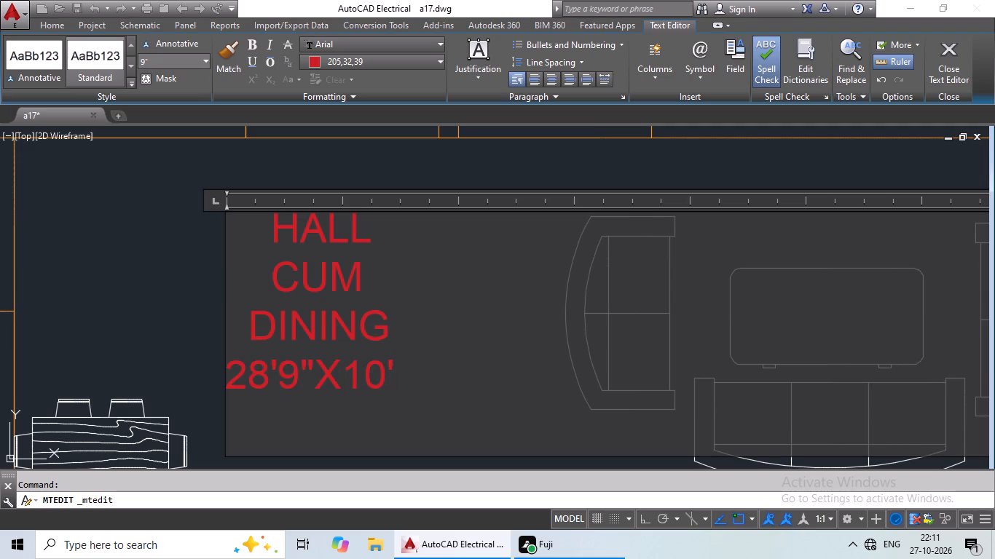
click(232, 368)
key(space)
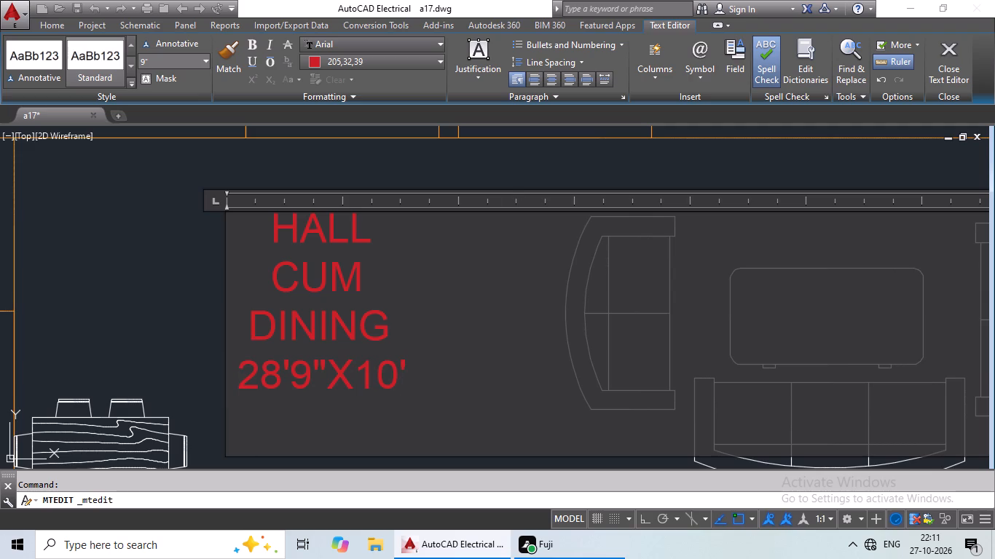
click(509, 173)
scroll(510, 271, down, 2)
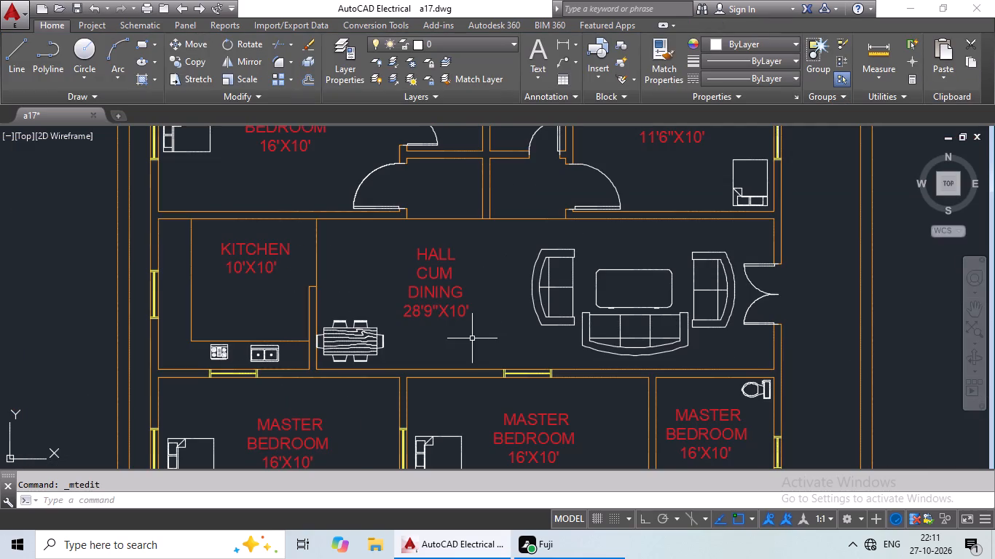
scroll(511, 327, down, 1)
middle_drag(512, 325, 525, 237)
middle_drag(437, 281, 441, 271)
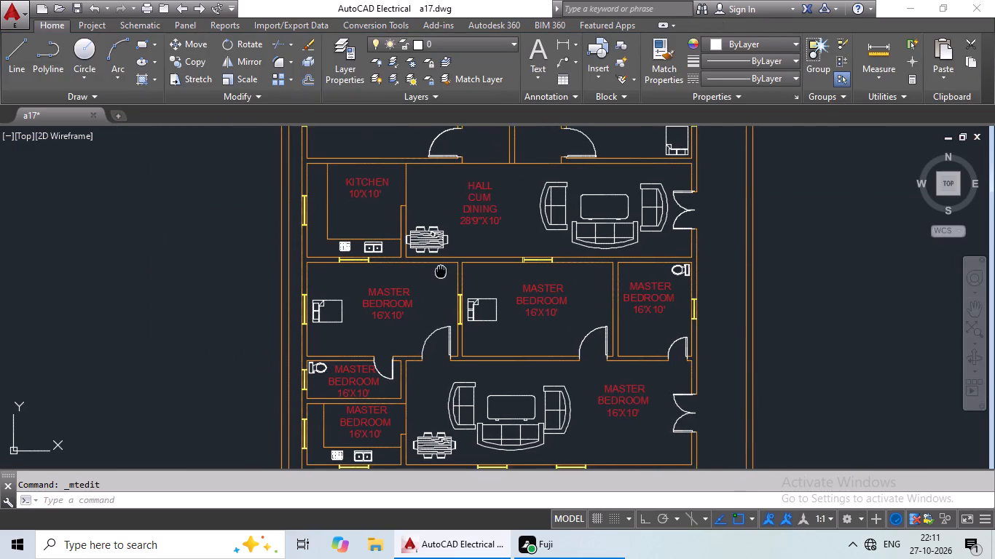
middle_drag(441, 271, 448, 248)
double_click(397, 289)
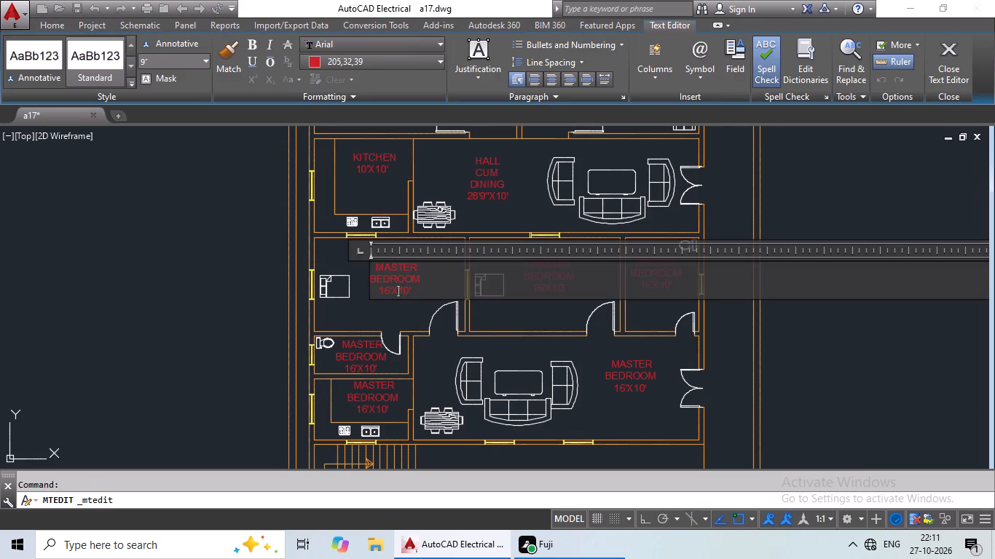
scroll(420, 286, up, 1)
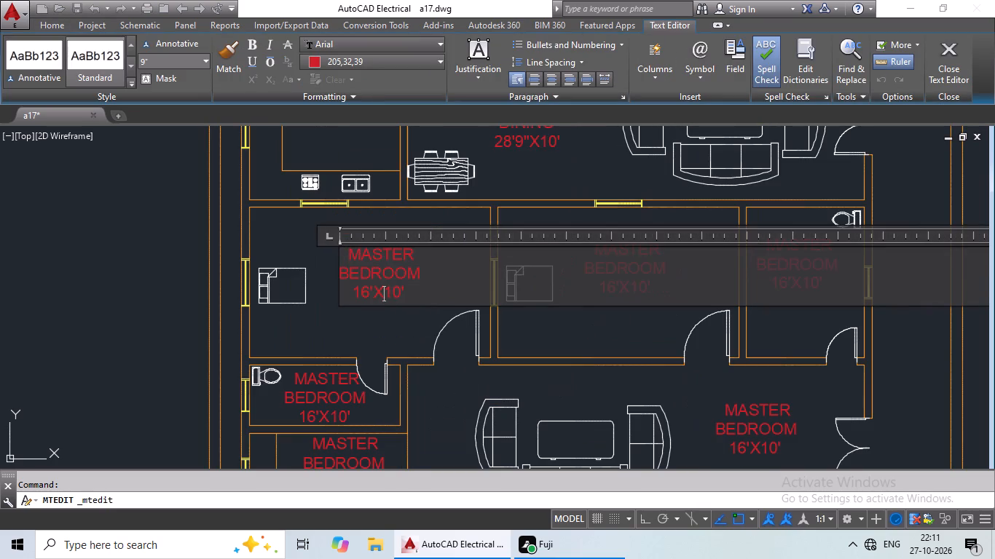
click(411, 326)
Replace the label in the middle bedroom below the hall with KID'S, BEDROOM and 16'X10' on three lines.
middle_drag(440, 316, 439, 316)
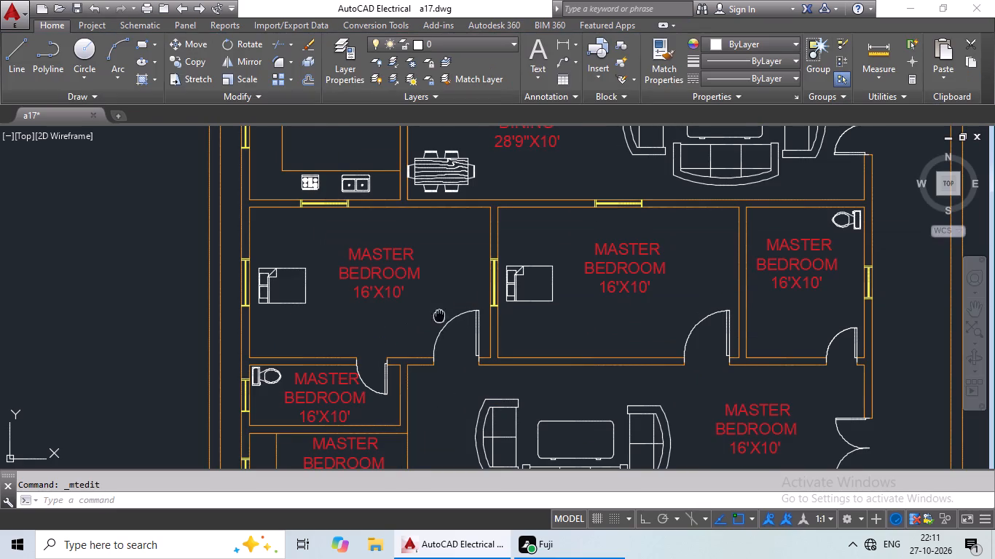
middle_drag(439, 316, 312, 317)
double_click(517, 250)
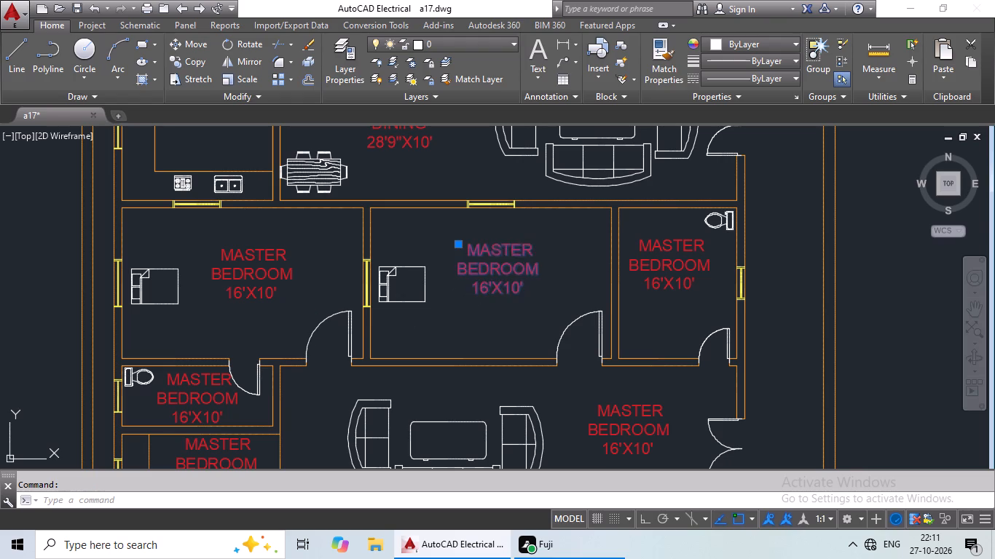
scroll(514, 277, up, 3)
click(548, 317)
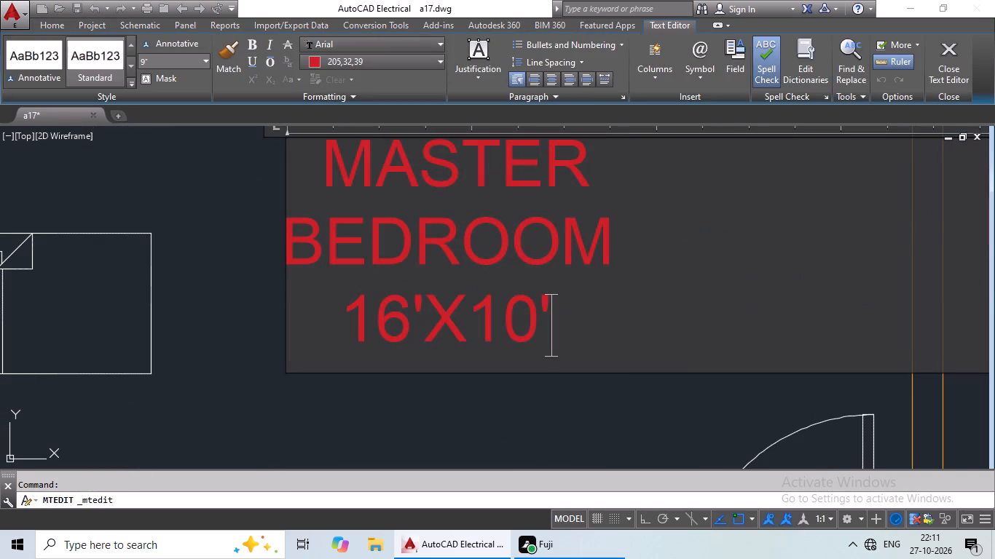
key(BackSpace)
key(BackSpace)
key(BackSpace)
key(BackSpace)
key(BackSpace)
key(BackSpace)
key(BackSpace)
key(BackSpace)
key(BackSpace)
key(BackSpace)
key(BackSpace)
key(BackSpace)
key(BackSpace)
key(BackSpace)
key(BackSpace)
key(BackSpace)
key(BackSpace)
key(BackSpace)
key(BackSpace)
key(BackSpace)
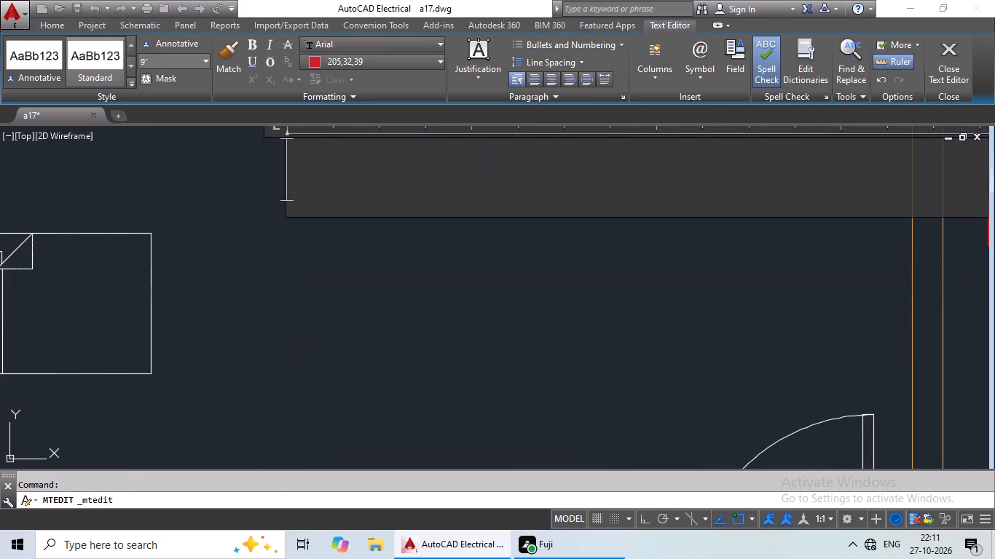
text(KID)
key(apostrophe)
key(s)
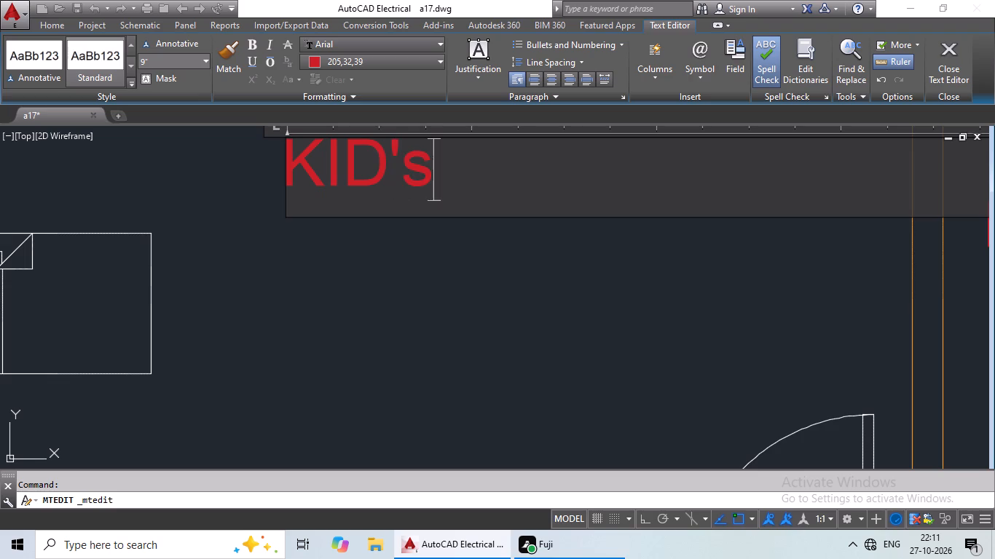
key(BackSpace)
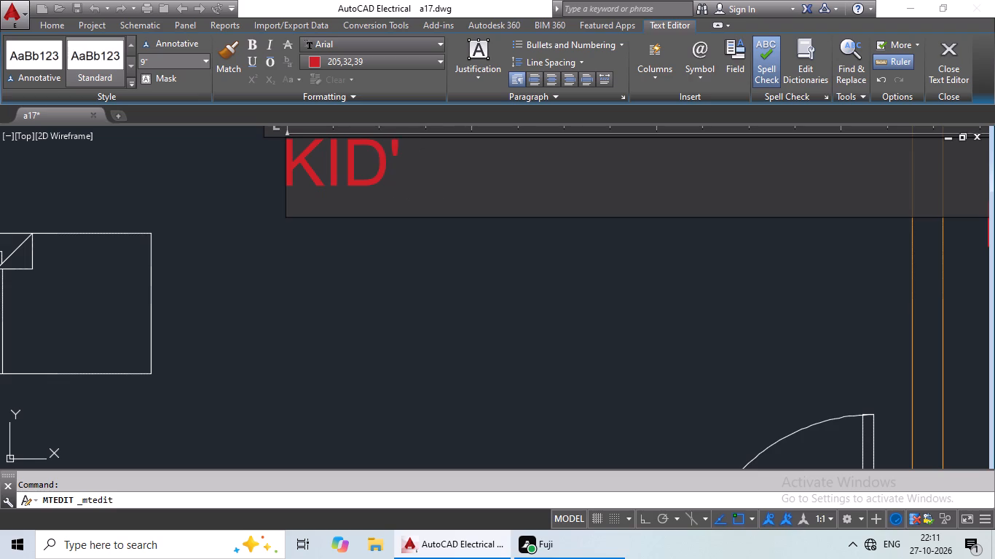
key(shift+s)
key(Return)
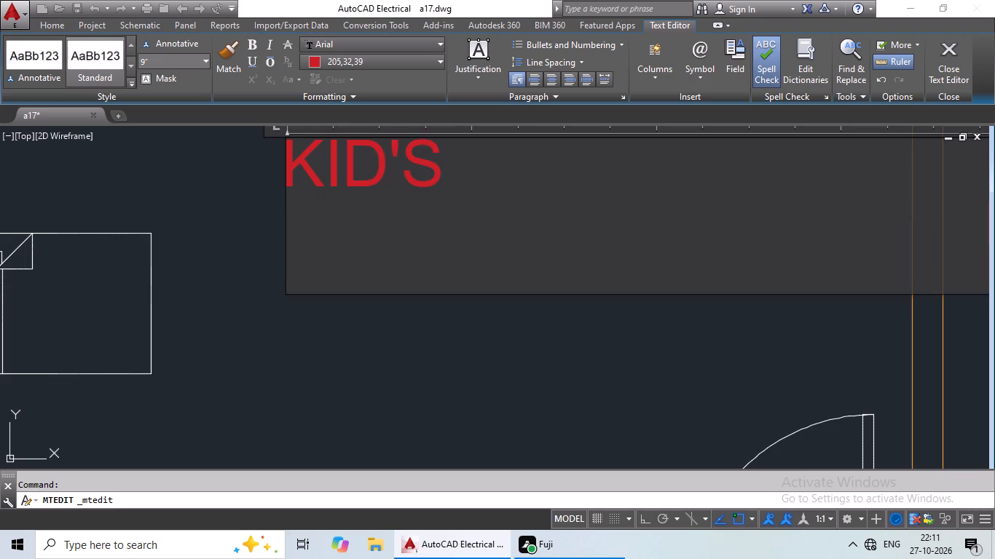
text(BEDROOM)
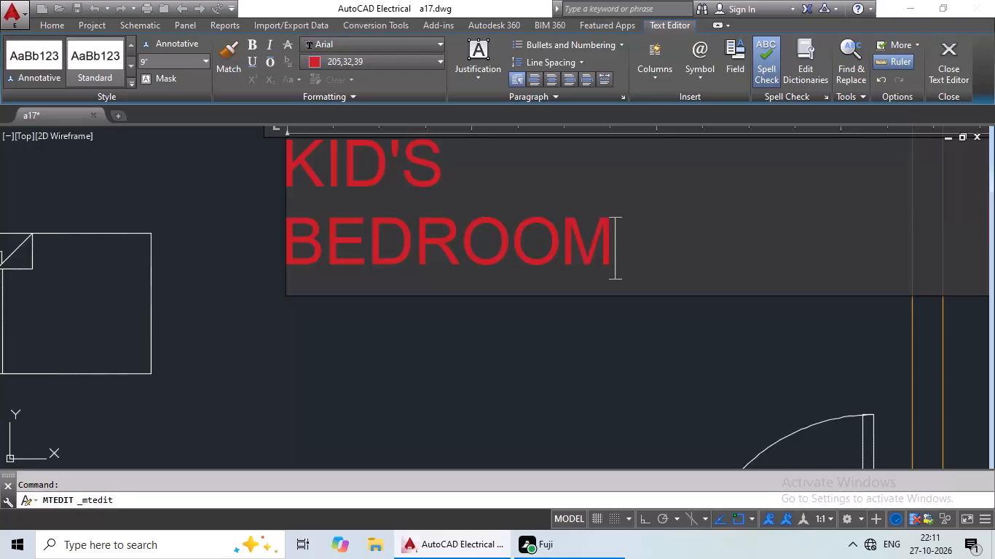
key(Return)
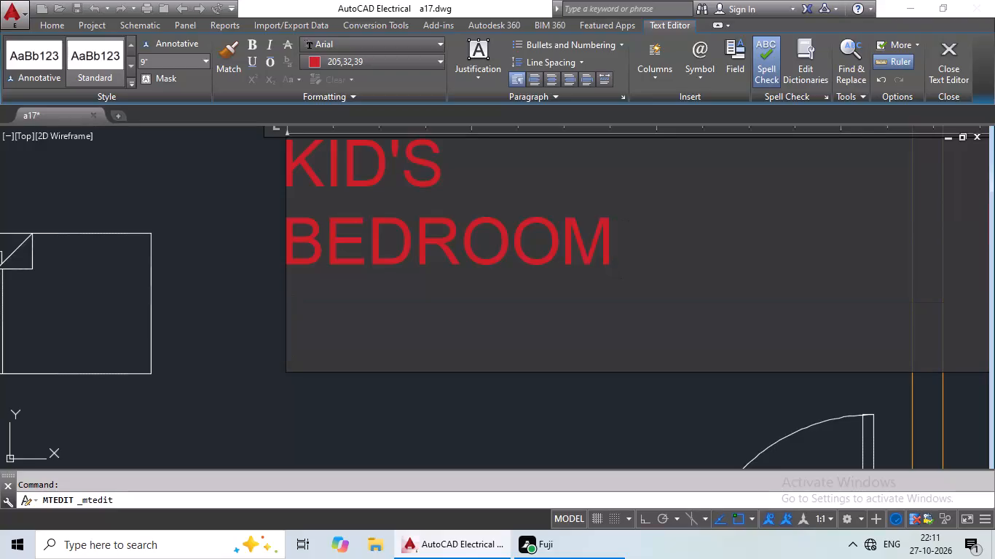
text(16')
text(X10')
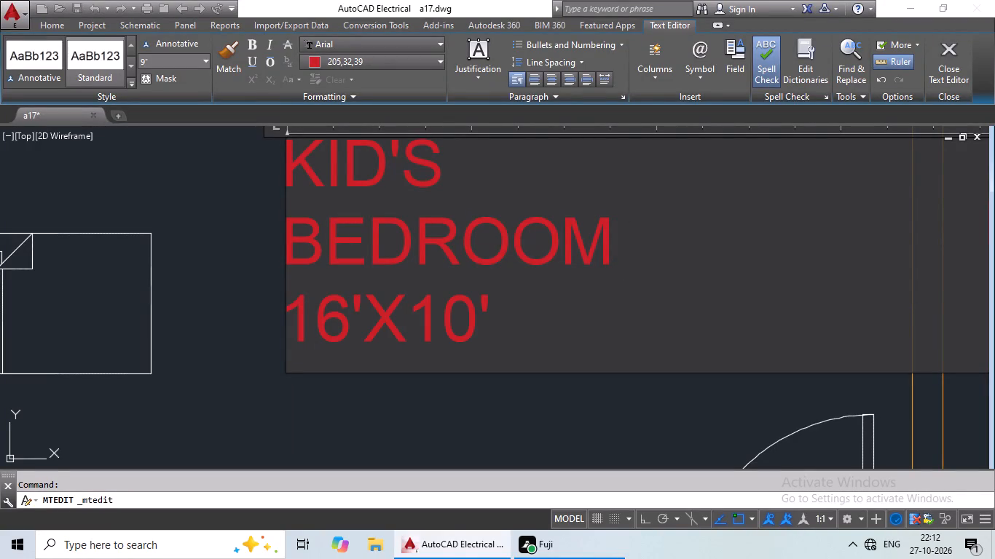
Centre the kid's bedroom label lines by indenting KID'S and 16'X10' five spaces each and BEDROOM one space.
click(294, 156)
key(space)
key(space)
key(space)
key(space)
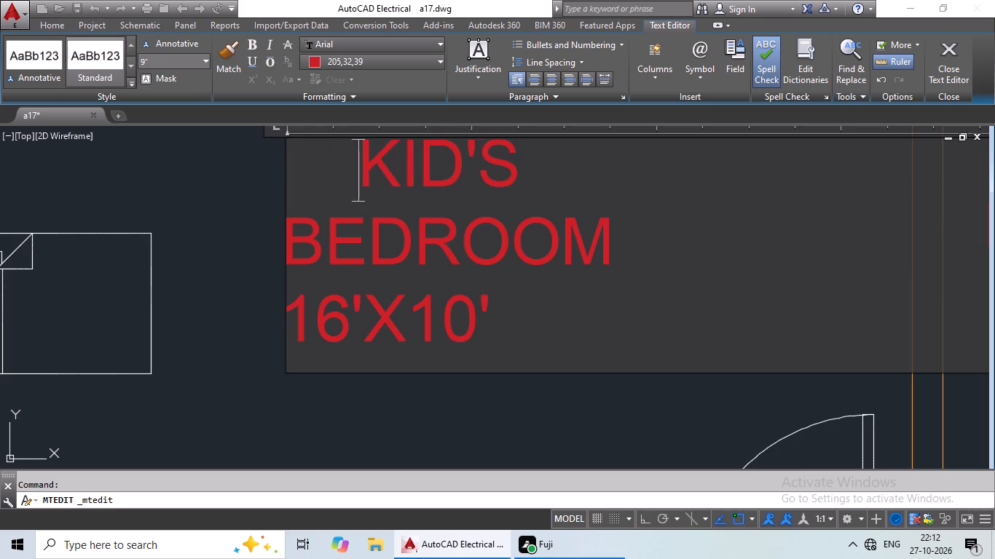
click(291, 320)
key(space)
key(space)
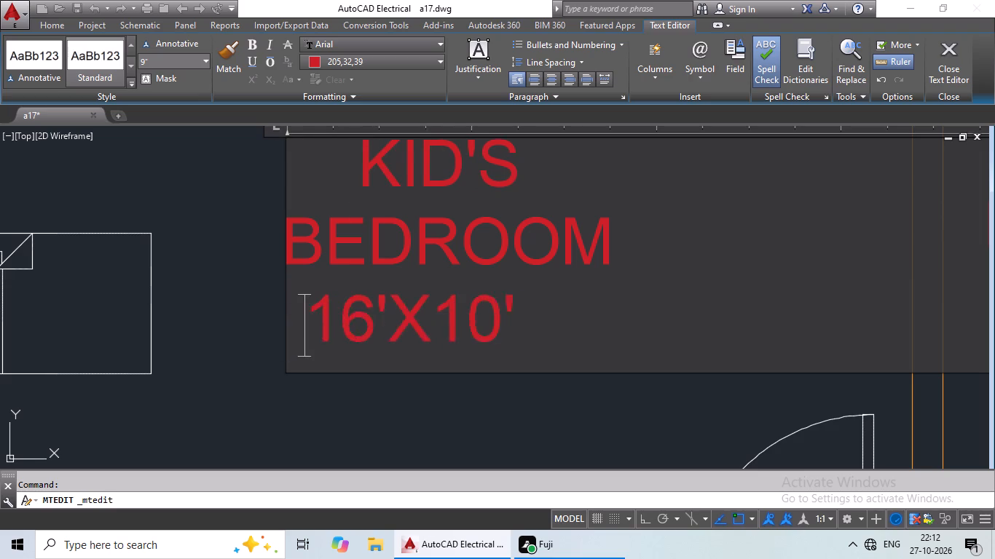
key(space)
key(space)
key(space)
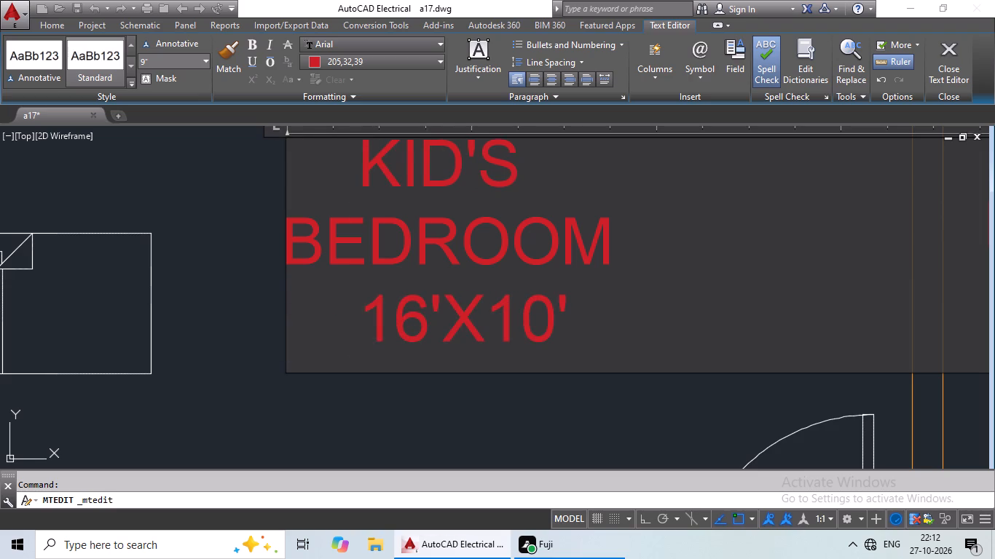
click(287, 231)
key(space)
click(368, 168)
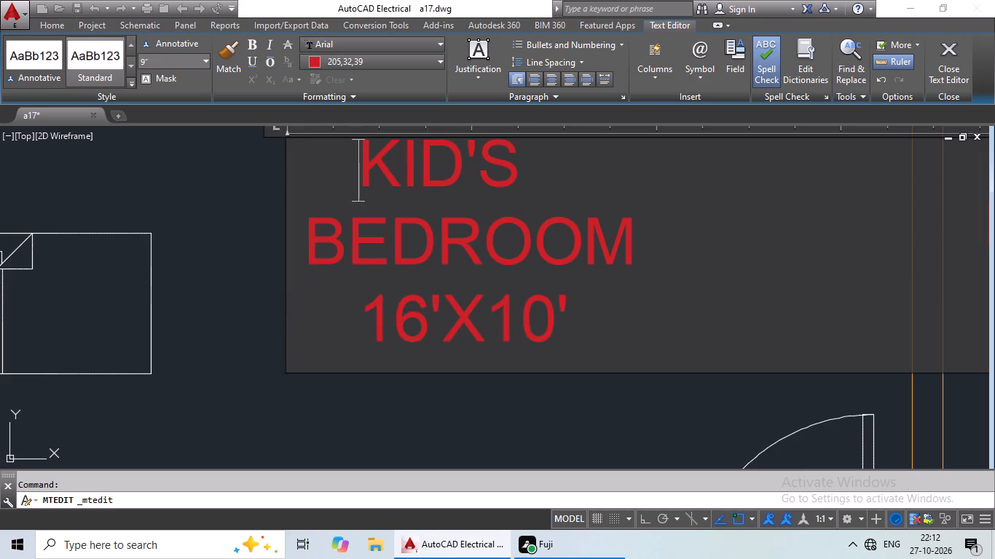
key(space)
click(297, 346)
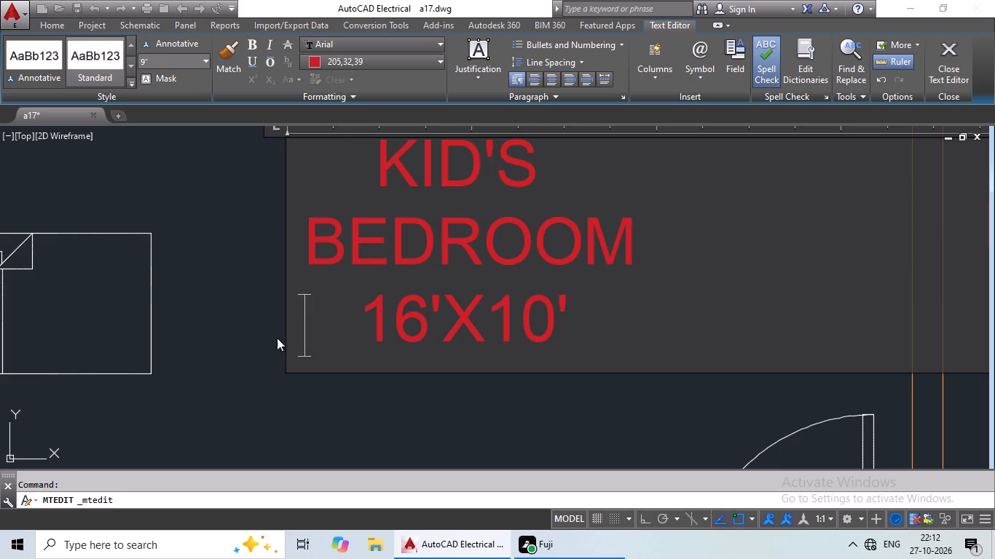
click(271, 333)
scroll(310, 336, down, 4)
middle_drag(302, 370, 332, 333)
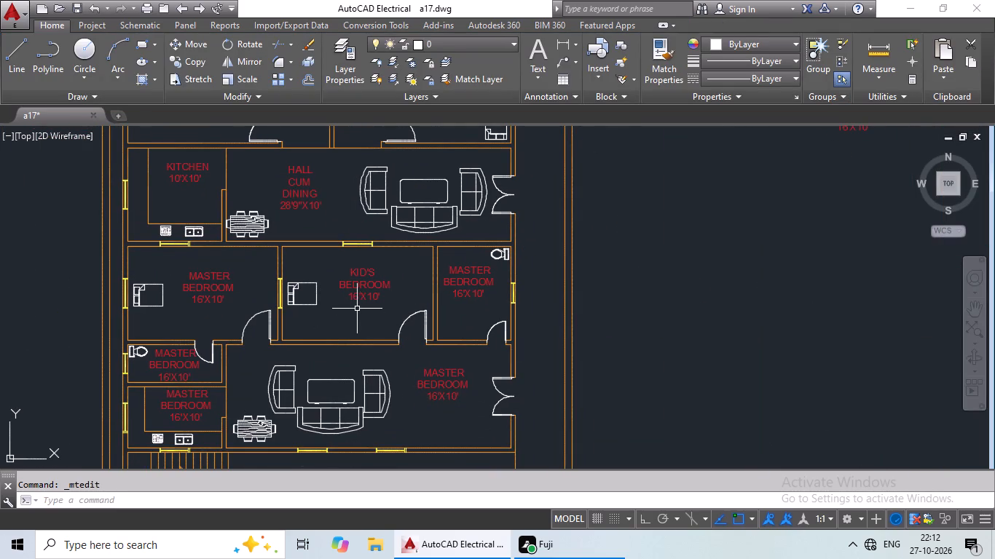
Replace the label in the toilet beside the kid's bedroom with C.TOILET and 6'3"X10' on two lines.
double_click(478, 268)
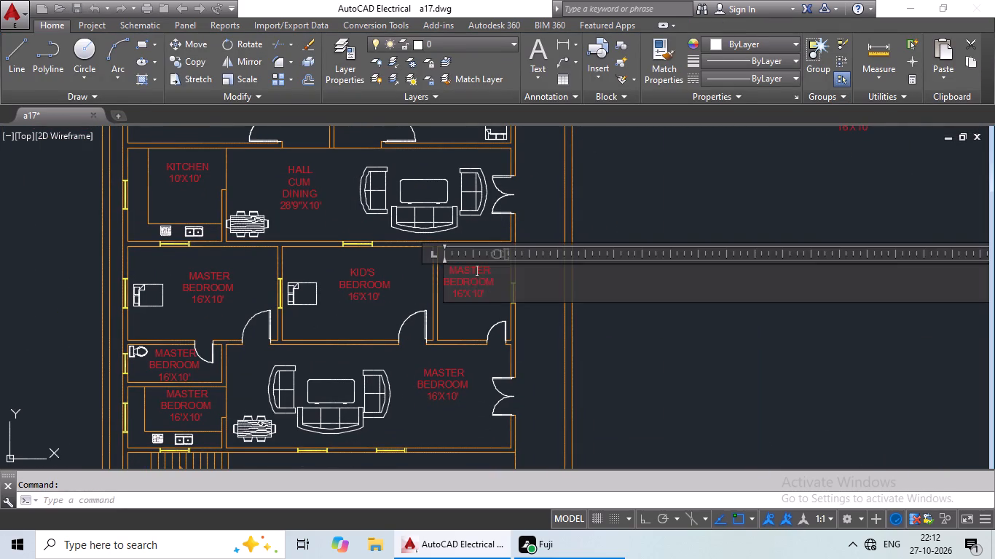
scroll(473, 283, up, 2)
click(502, 301)
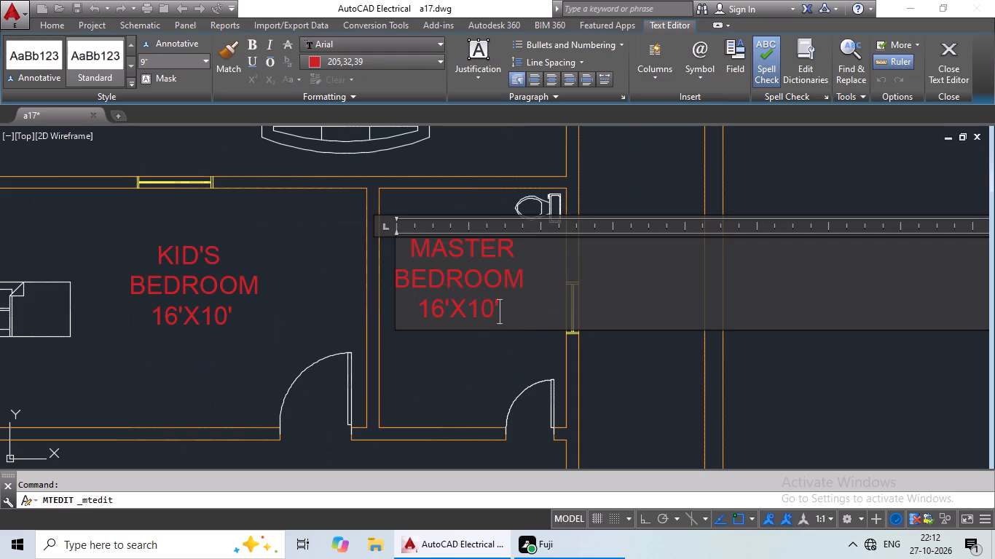
key(BackSpace)
key(BackSpace)
key(BackSpace)
key(BackSpace)
key(BackSpace)
key(BackSpace)
key(BackSpace)
key(BackSpace)
key(BackSpace)
key(BackSpace)
key(BackSpace)
key(BackSpace)
key(BackSpace)
key(BackSpace)
key(BackSpace)
key(BackSpace)
key(BackSpace)
key(BackSpace)
key(BackSpace)
key(BackSpace)
key(BackSpace)
key(BackSpace)
key(BackSpace)
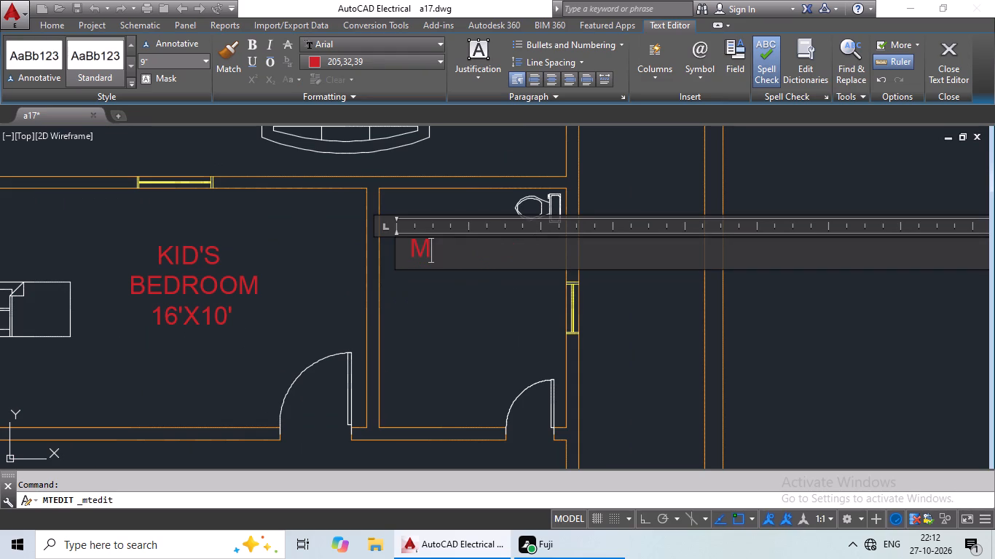
key(BackSpace)
text(C.TOILET)
key(Return)
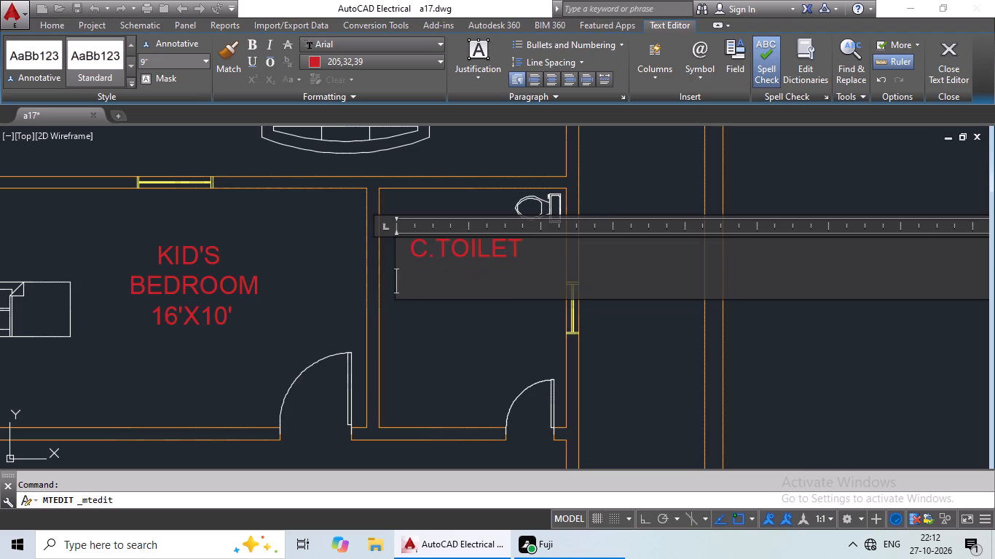
text(6'3)
key(shift+quotedbl)
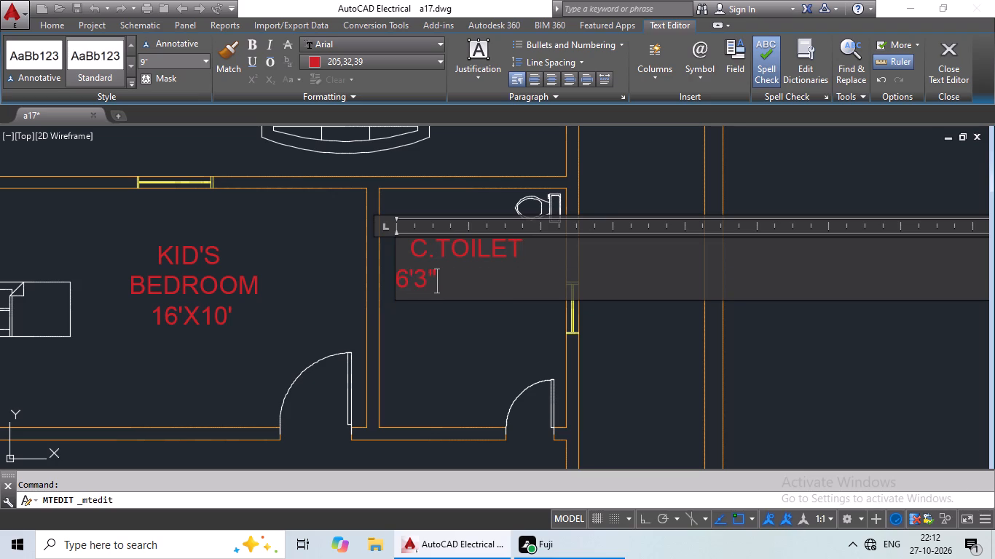
key(shift+x)
text(10')
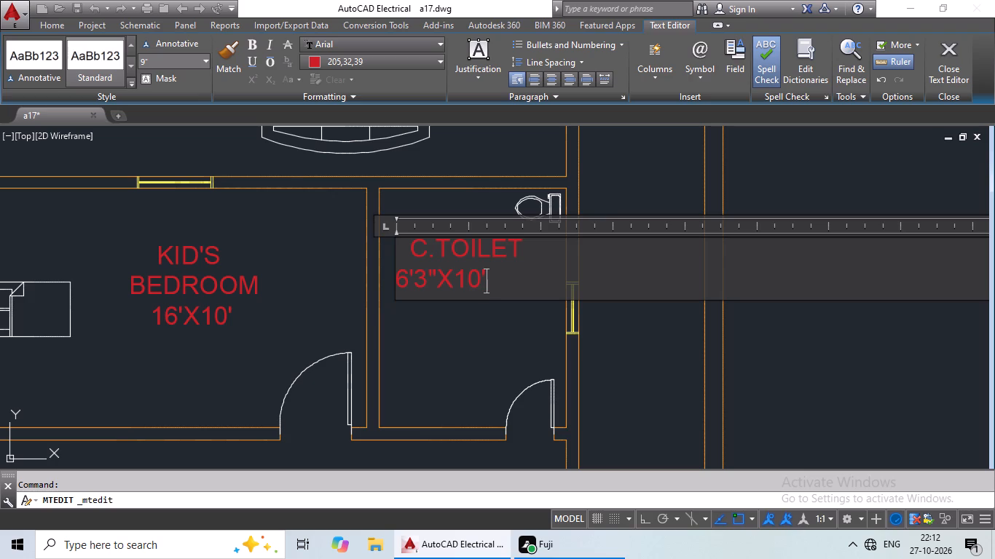
Indent the 6'3"X10' line by three spaces to centre it under C.TOILET, and finish editing the label.
click(398, 275)
key(space)
key(space)
key(space)
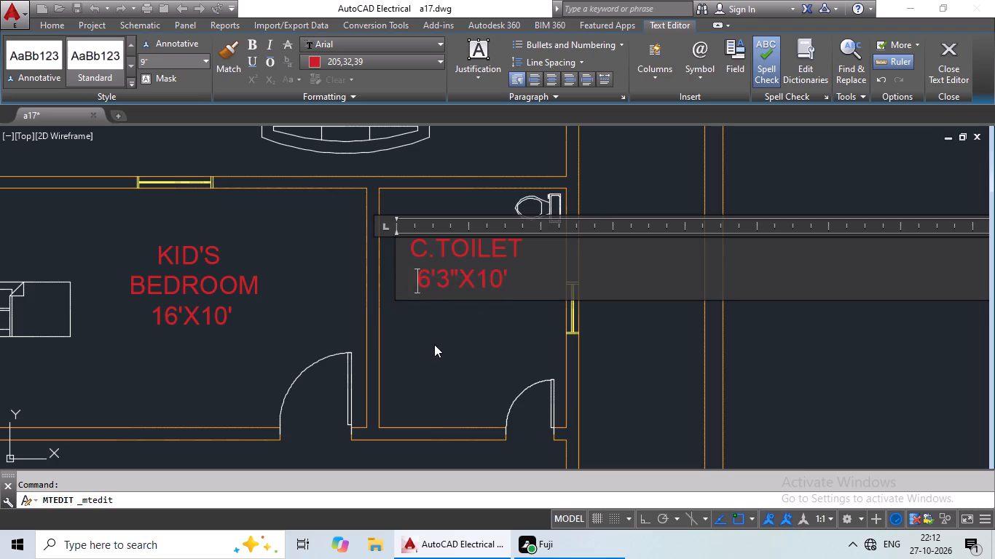
click(424, 309)
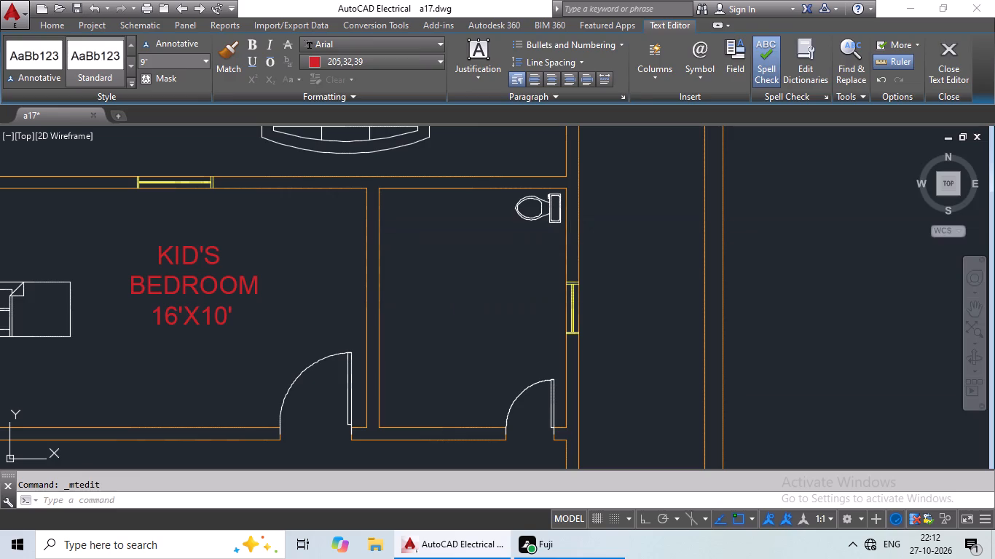
Replace the label in the small toilet below the master bedroom with A.TOILET and 10'X4' on two lines.
scroll(454, 292, down, 1)
middle_drag(451, 304, 506, 221)
scroll(501, 253, down, 2)
middle_drag(507, 248, 551, 164)
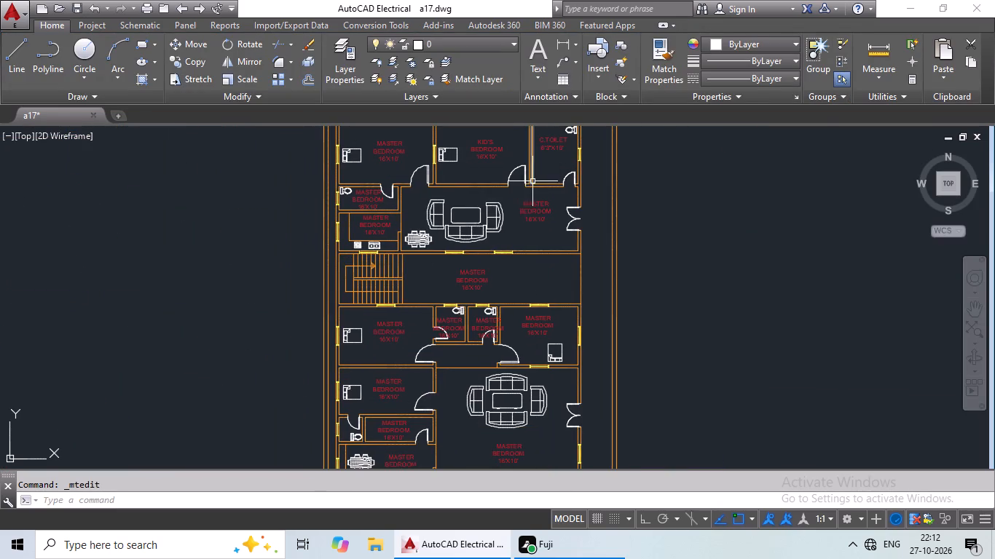
middle_drag(439, 199, 418, 245)
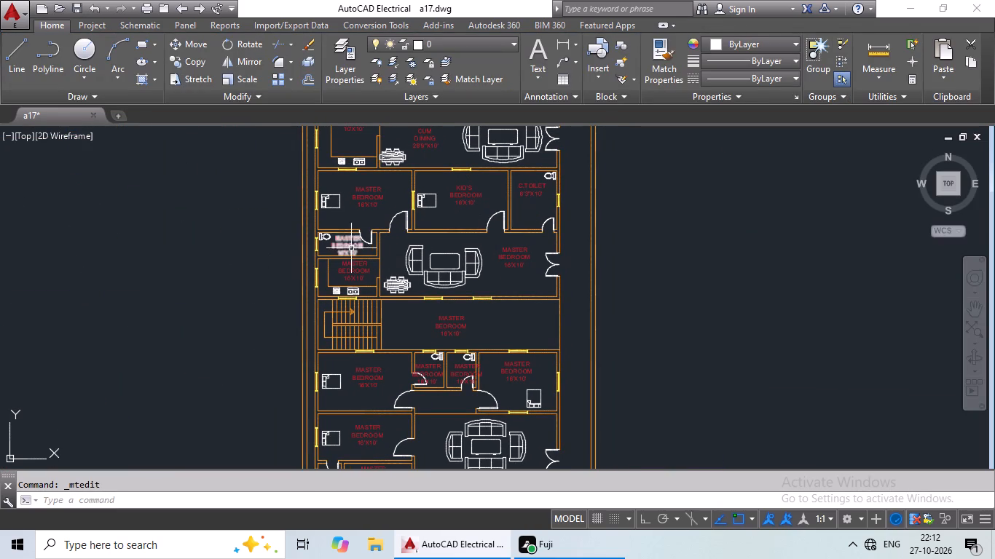
double_click(355, 247)
scroll(353, 247, up, 4)
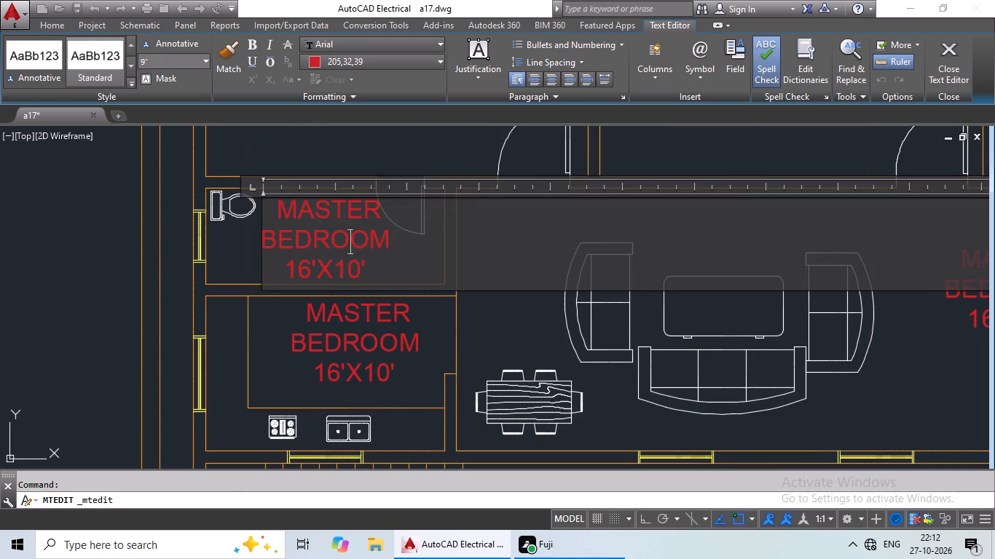
click(369, 271)
key(BackSpace)
key(BackSpace)
key(BackSpace)
key(BackSpace)
key(BackSpace)
key(BackSpace)
key(BackSpace)
key(BackSpace)
key(BackSpace)
key(BackSpace)
key(BackSpace)
key(BackSpace)
key(BackSpace)
key(BackSpace)
key(BackSpace)
key(BackSpace)
key(BackSpace)
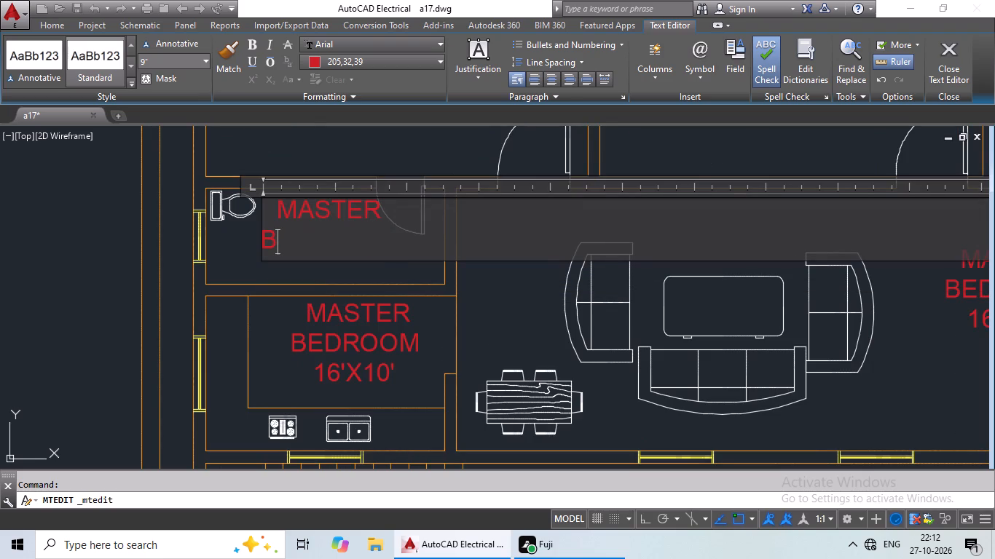
key(BackSpace)
key(BackSpace)
key(BackSpace)
key(BackSpace)
key(BackSpace)
key(BackSpace)
key(BackSpace)
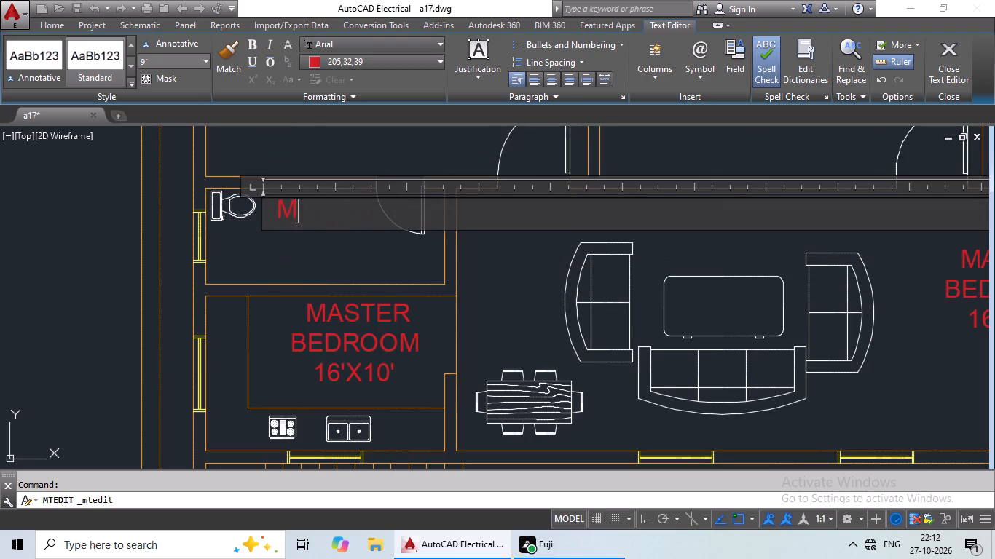
key(BackSpace)
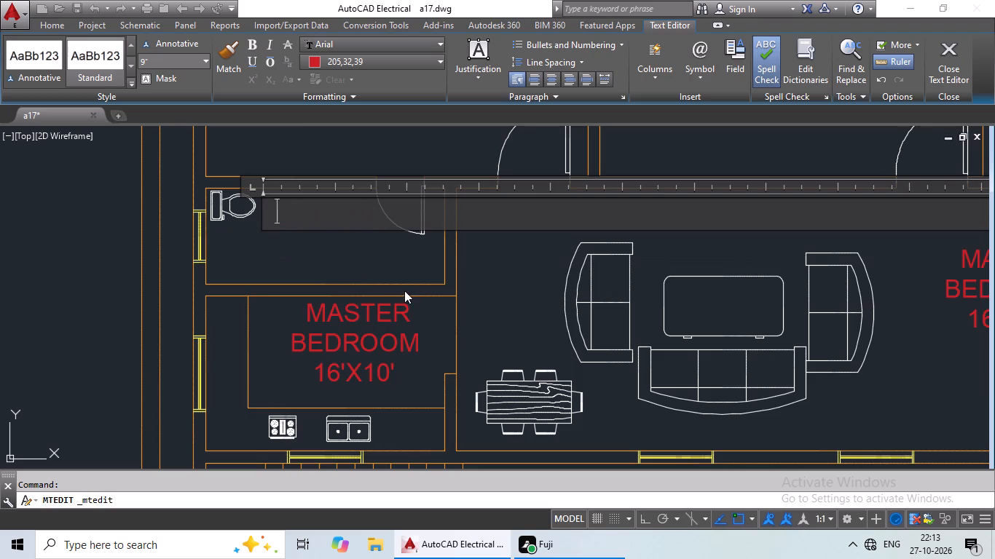
scroll(406, 291, down, 3)
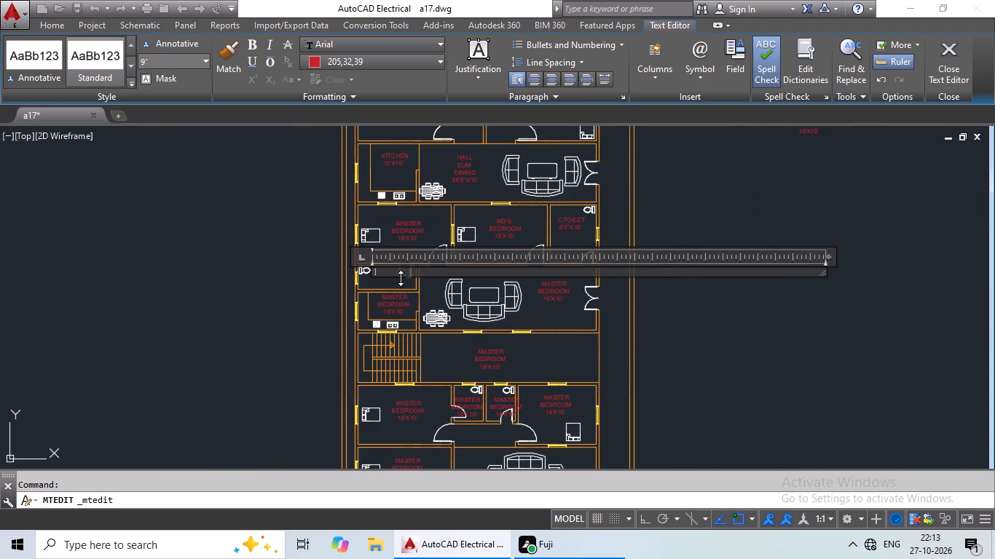
scroll(393, 272, up, 1)
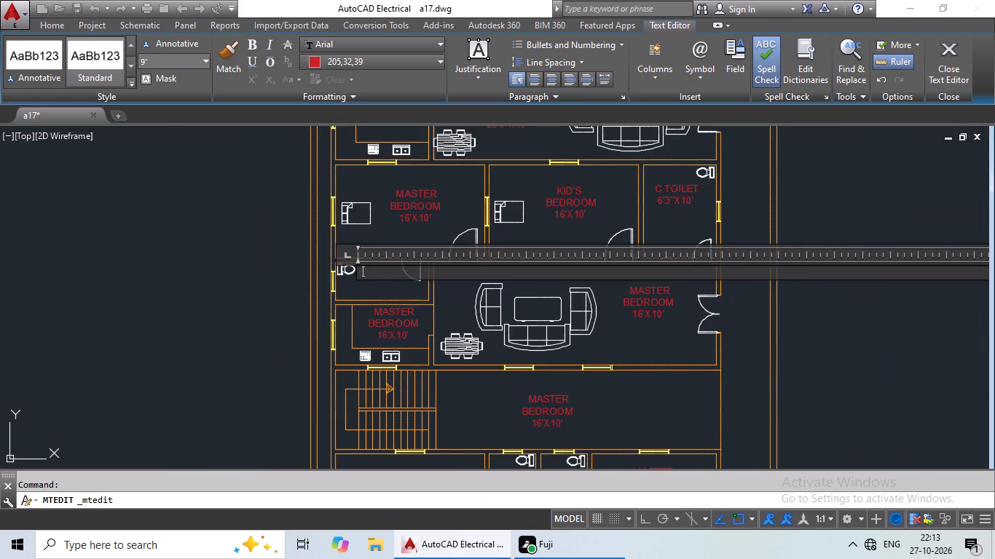
scroll(388, 271, up, 2)
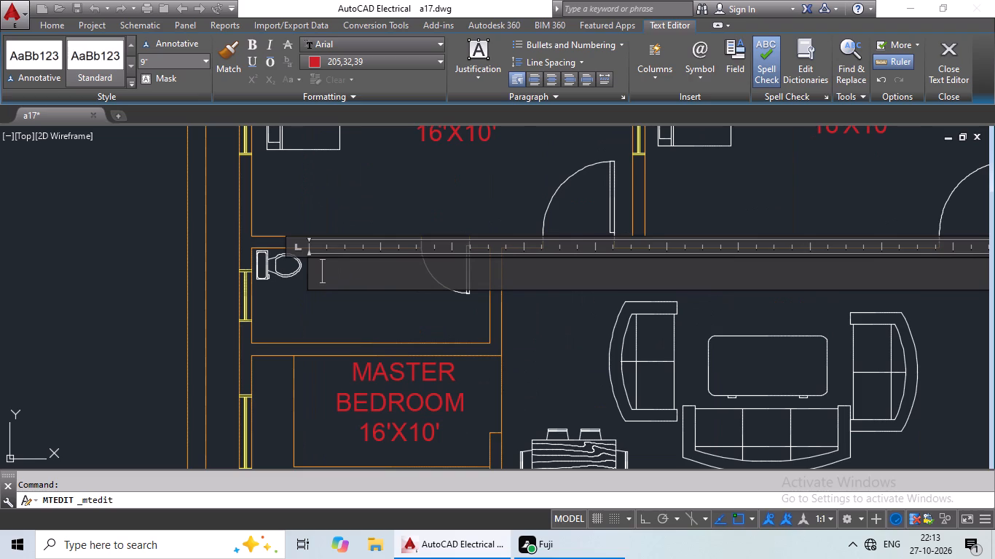
key(shift+a)
key(period)
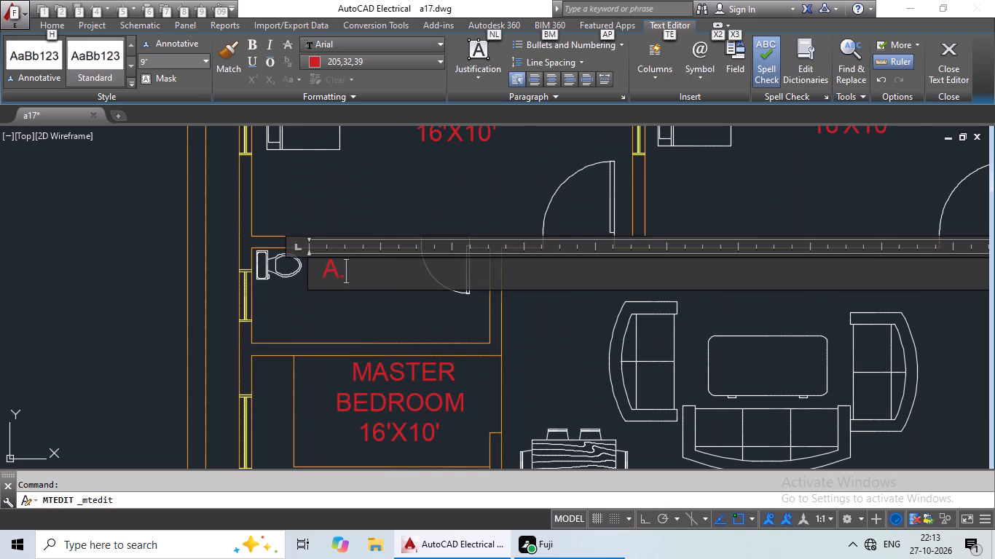
text(TOILET)
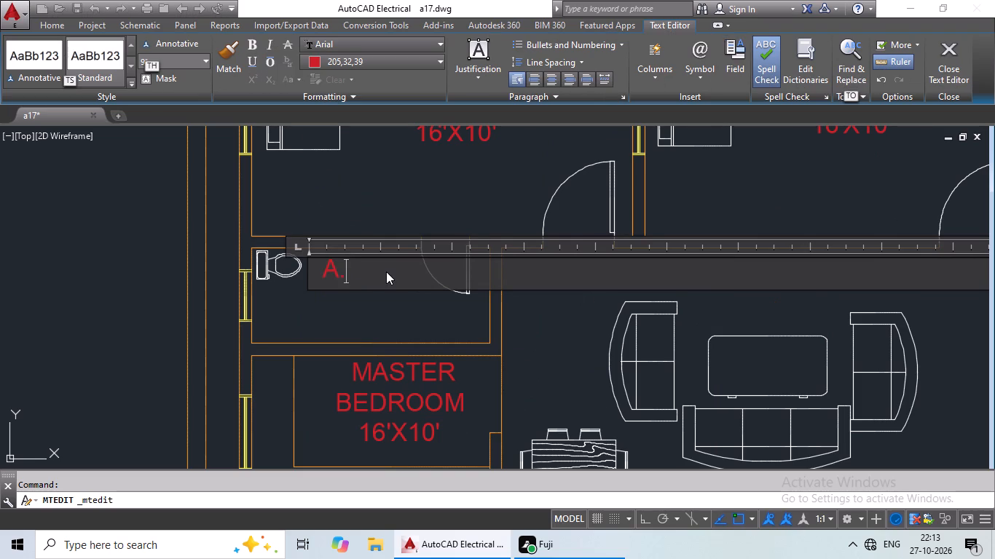
key(t)
click(364, 272)
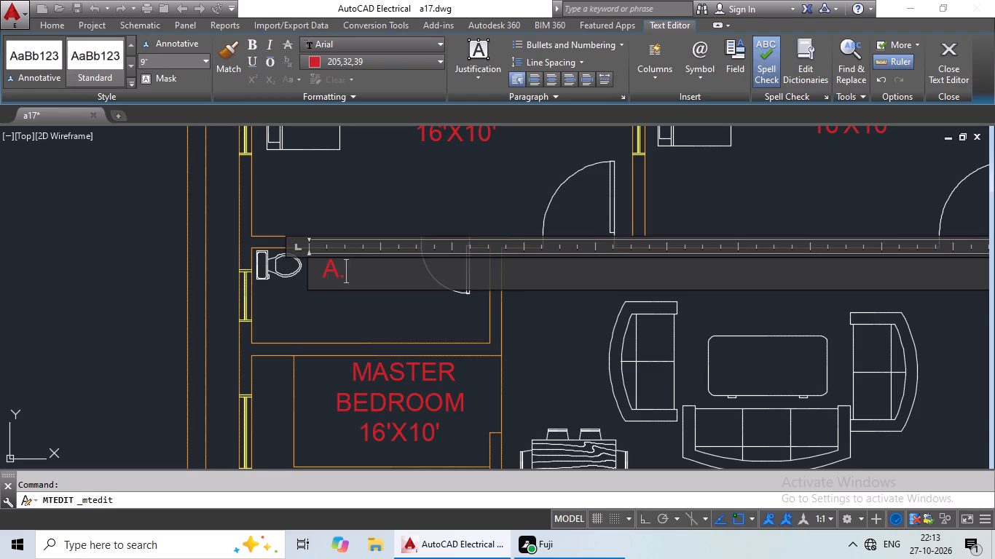
key(shift+t)
text(OILER)
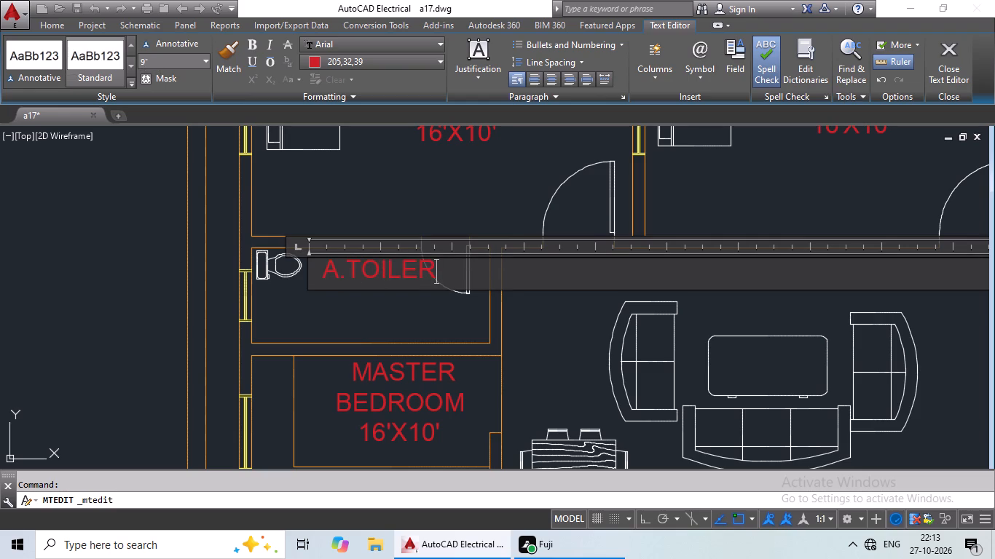
key(shift+BackSpace)
key(shift+t)
key(Return)
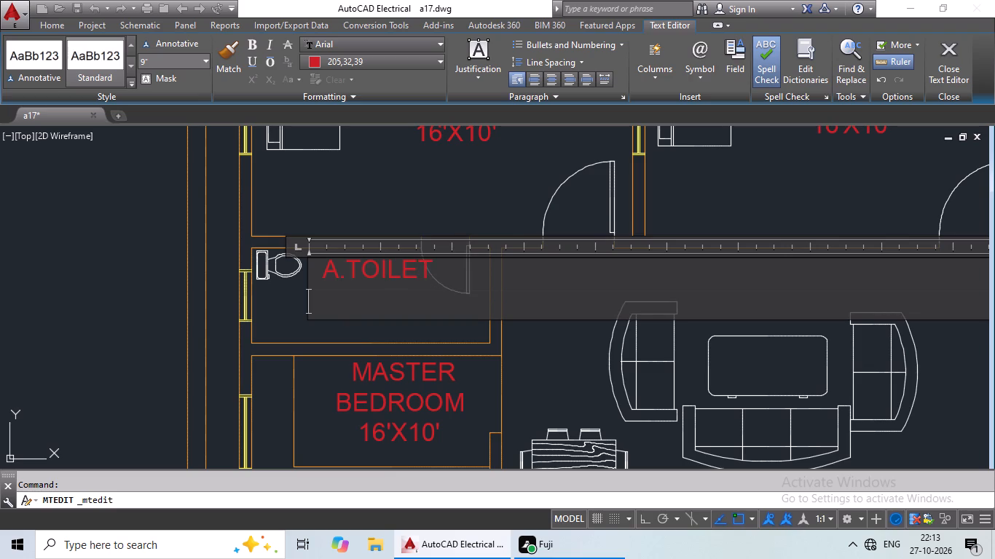
text(10')
key(shift+x)
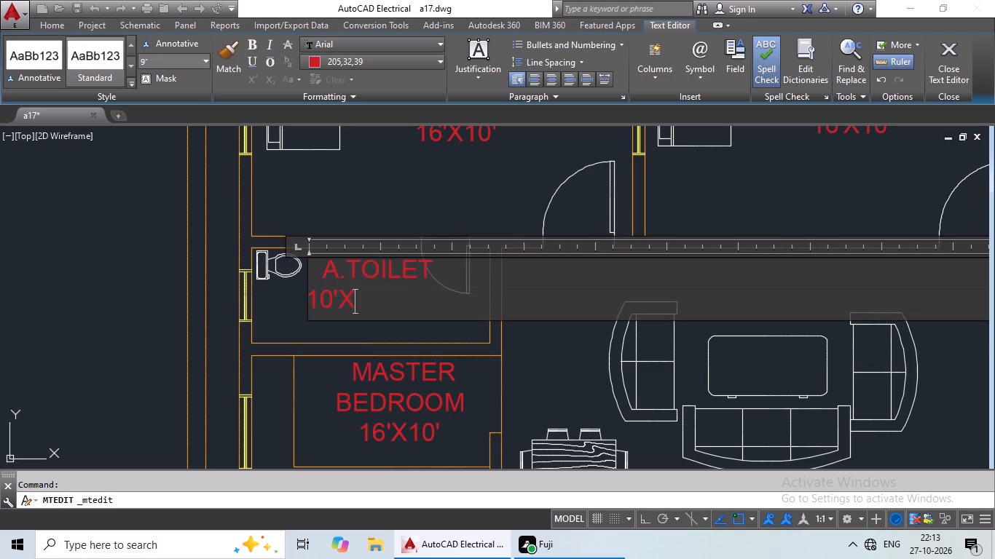
text(4')
Indent the 10'X4' line by five spaces to centre it under A.TOILET, and finish editing the label.
click(312, 306)
key(space)
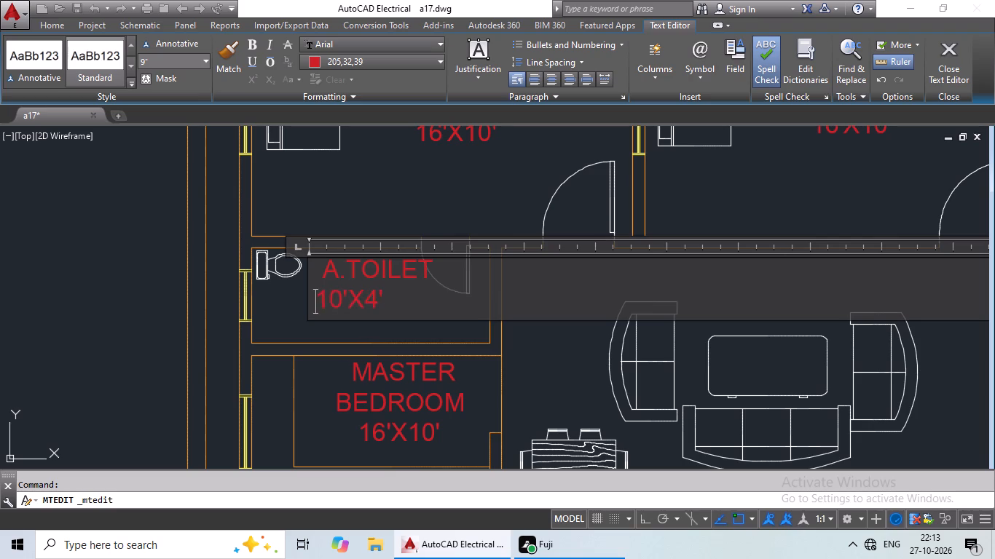
key(space)
key(space)
key(space)
key(space)
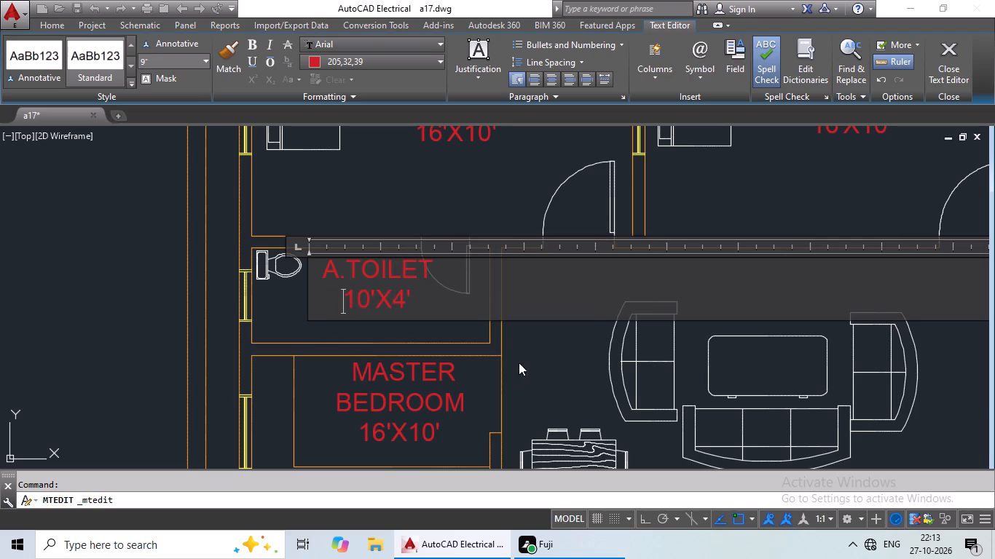
click(519, 362)
Replace the label in the room with the stove and sink, below A.TOILET, with KITCHEN and 10'X6'6" on two lines.
middle_drag(511, 363, 517, 290)
double_click(388, 325)
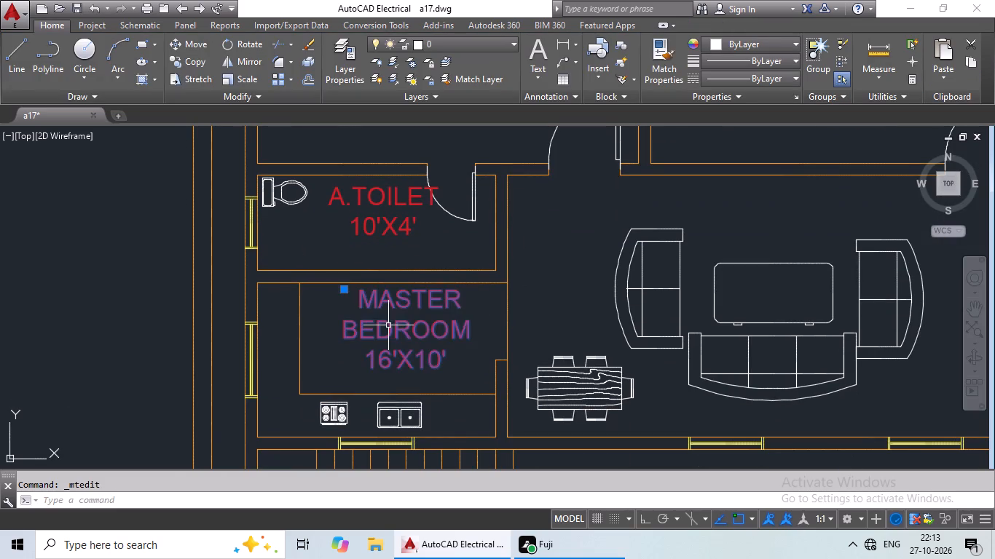
scroll(454, 376, up, 2)
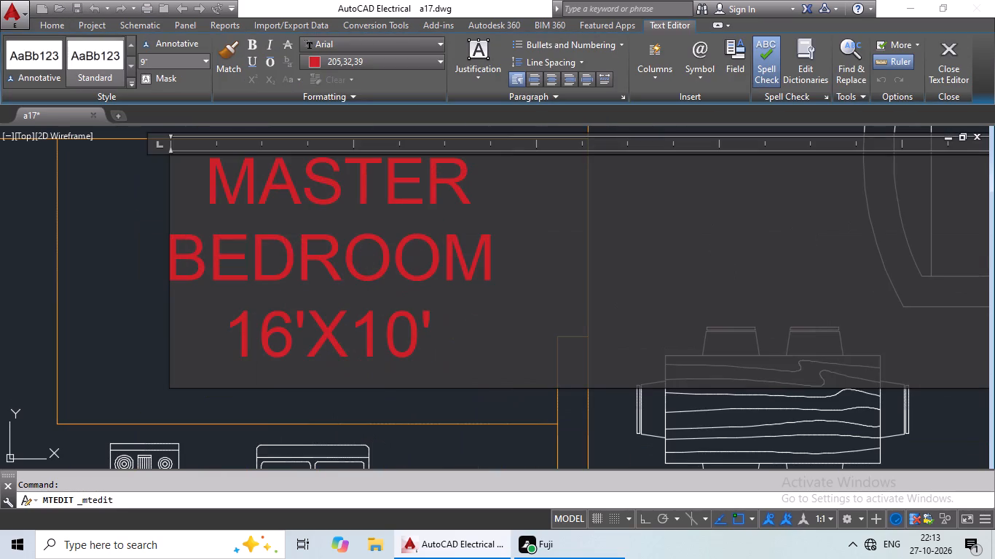
click(451, 354)
key(BackSpace)
key(BackSpace)
key(BackSpace)
key(BackSpace)
key(BackSpace)
key(BackSpace)
key(BackSpace)
key(BackSpace)
key(BackSpace)
key(BackSpace)
key(BackSpace)
key(BackSpace)
key(BackSpace)
key(BackSpace)
key(BackSpace)
key(BackSpace)
key(BackSpace)
key(BackSpace)
key(BackSpace)
key(BackSpace)
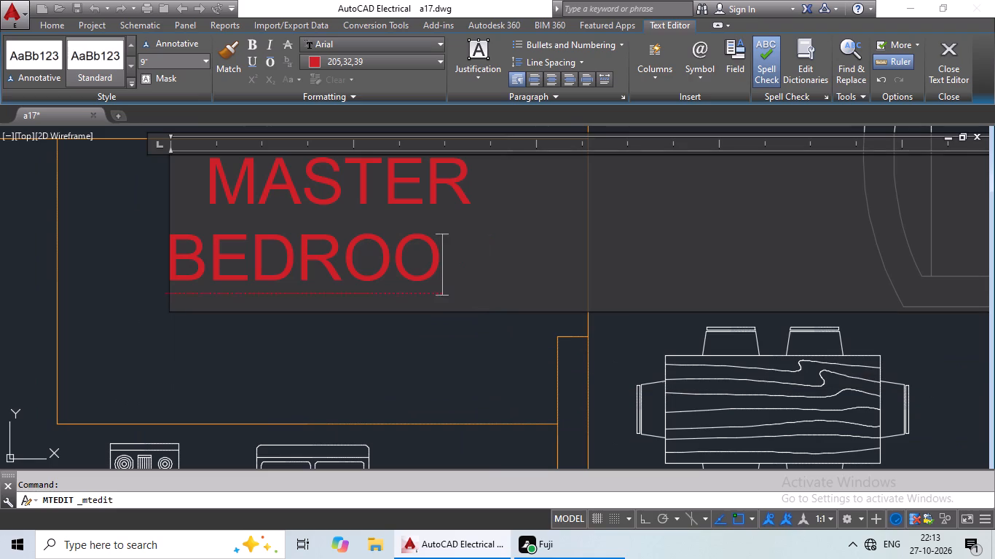
text(KITC)
text(HE)
key(shift+n)
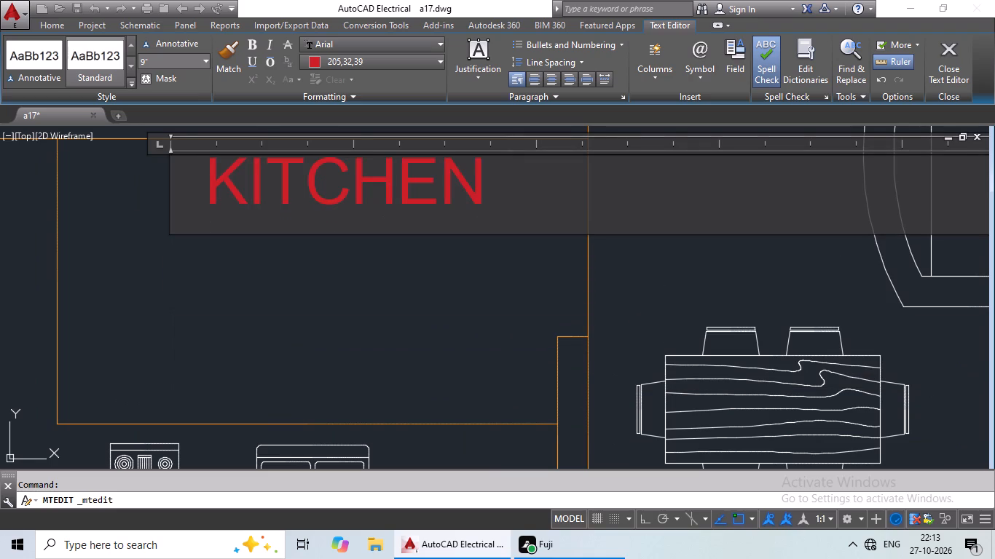
key(Return)
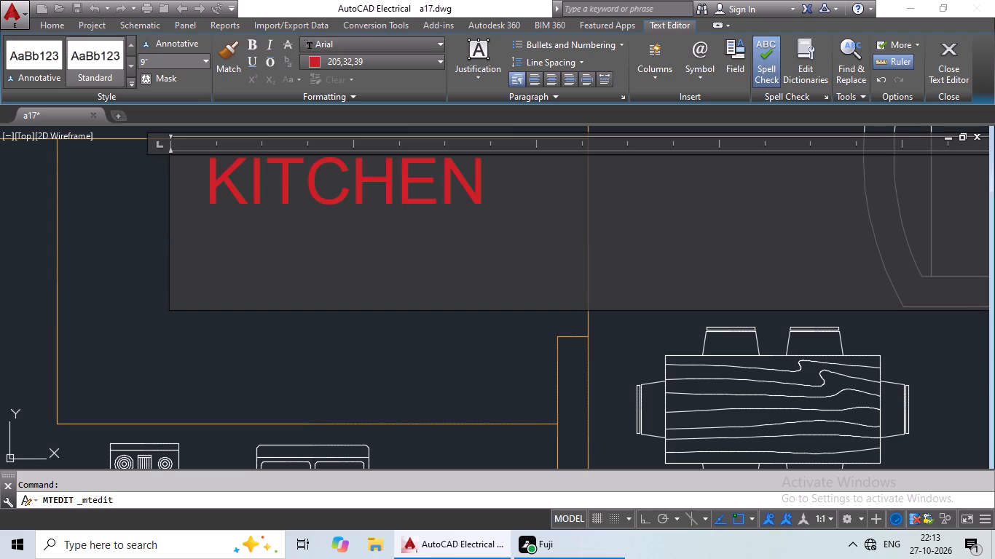
text(10'X)
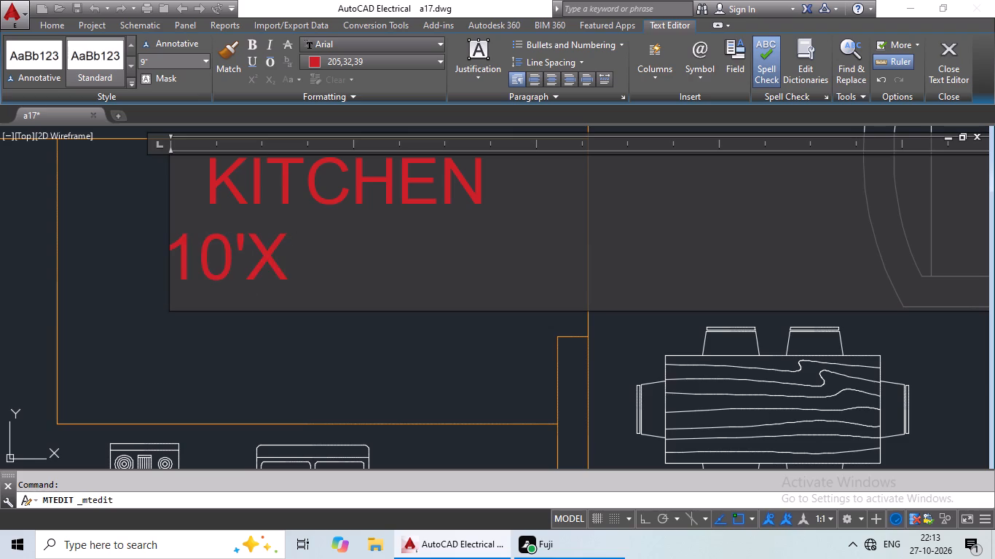
text(6'6)
key(shift+quotedbl)
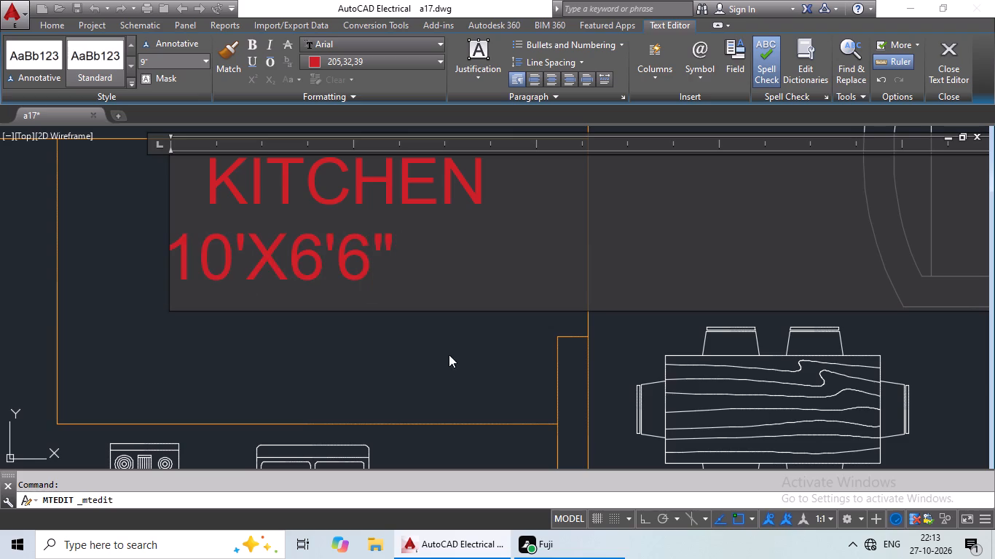
Indent the 10'X6'6" line by four spaces to centre it under KITCHEN, and finish editing the label.
click(177, 259)
key(space)
key(space)
key(space)
key(space)
click(247, 336)
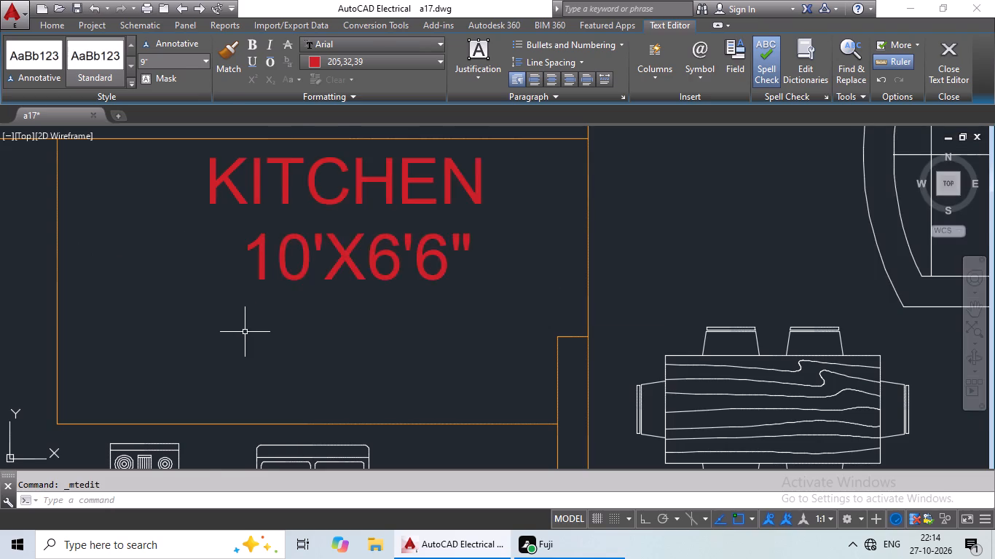
Move the KITCHEN label slightly down so it sits nearer the middle of the kitchen.
scroll(248, 309, down, 2)
middle_drag(379, 285, 221, 302)
click(121, 269)
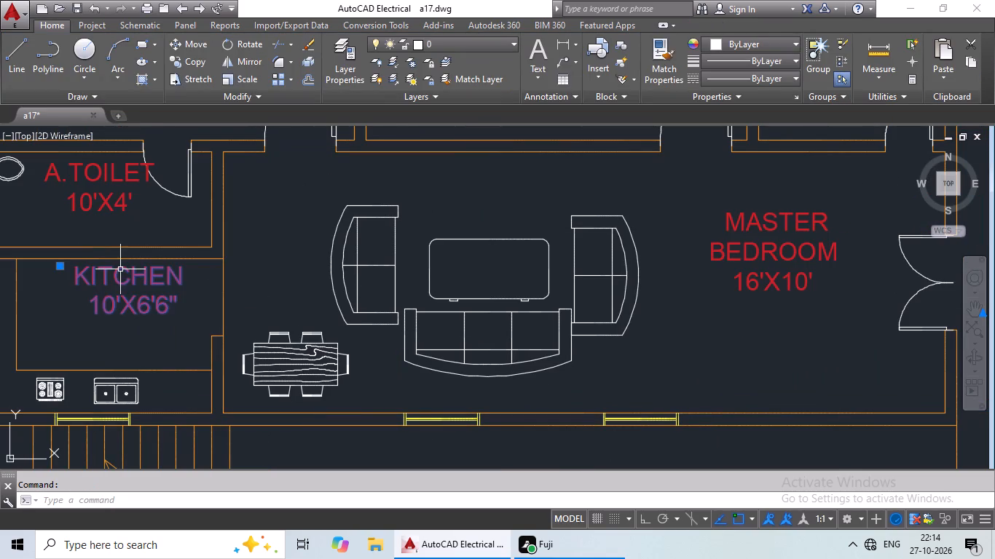
drag(195, 44, 194, 52)
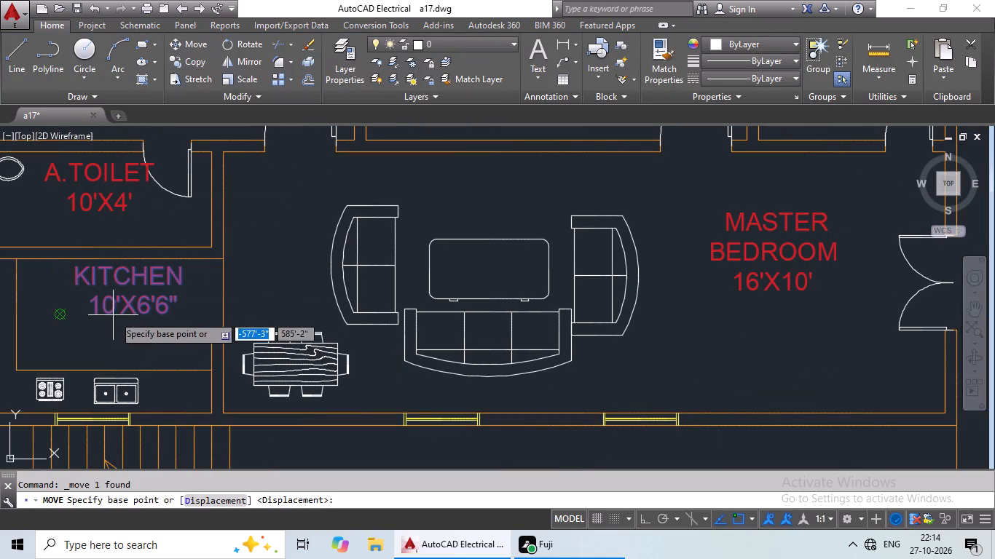
drag(121, 308, 113, 338)
click(113, 338)
Replace the label in the large room with the sofas with HALL, CUM, DINING and 28'9"X11' on four lines.
scroll(210, 325, down, 2)
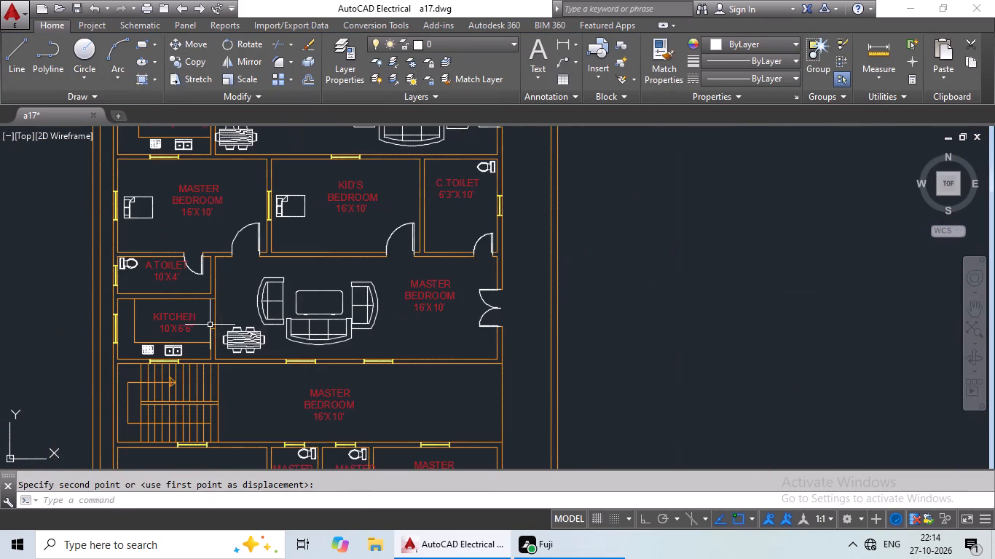
middle_drag(294, 352, 170, 352)
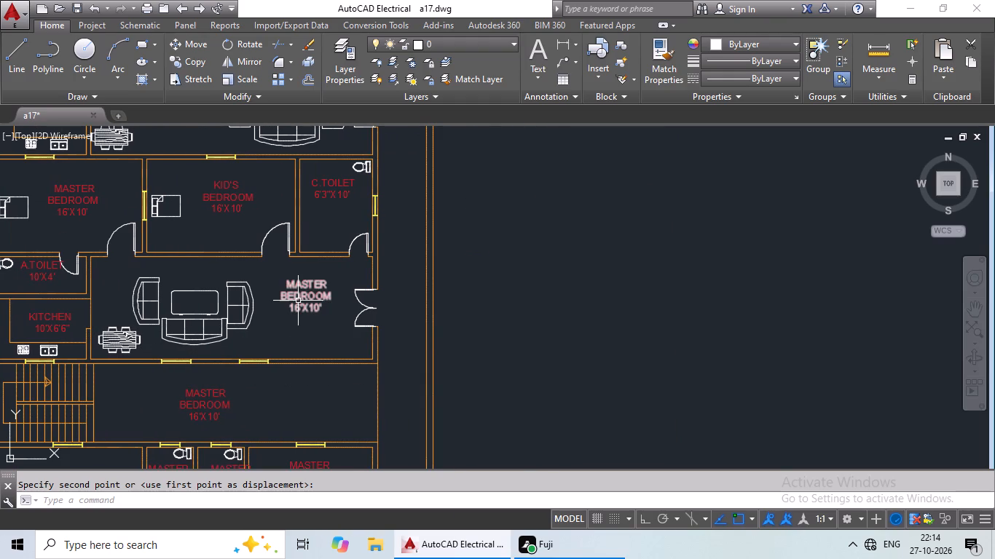
double_click(298, 300)
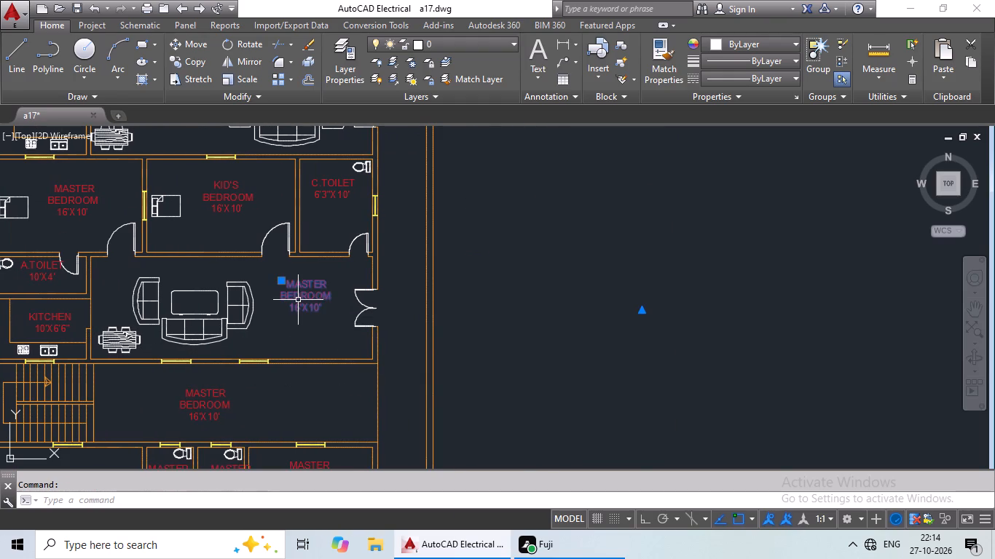
scroll(298, 300, up, 2)
click(385, 320)
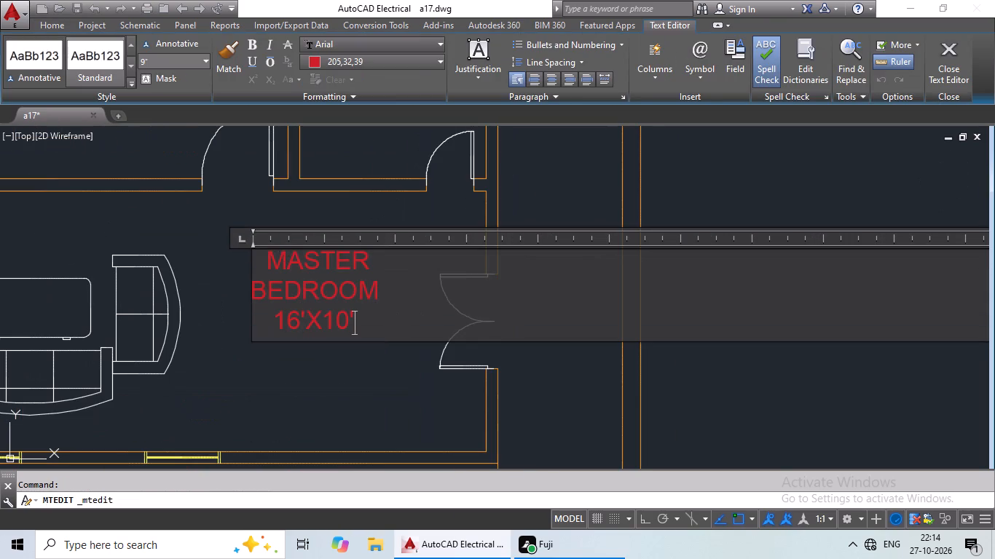
key(BackSpace)
key(BackSpace)
key(BackSpace)
key(BackSpace)
key(BackSpace)
key(BackSpace)
key(BackSpace)
key(BackSpace)
key(BackSpace)
key(BackSpace)
key(BackSpace)
key(BackSpace)
key(BackSpace)
key(BackSpace)
key(BackSpace)
key(BackSpace)
key(BackSpace)
key(BackSpace)
key(BackSpace)
key(BackSpace)
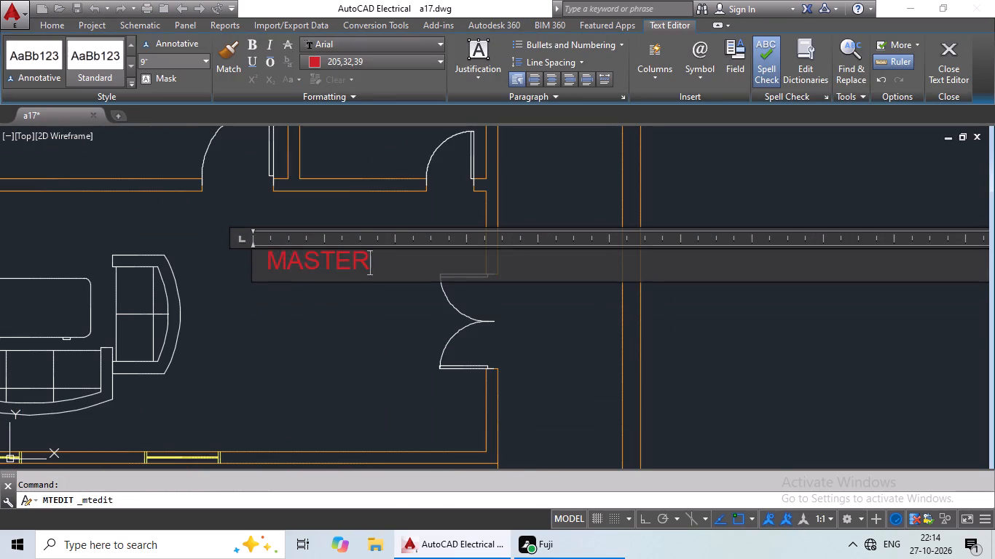
key(BackSpace)
key(BackSpace)
text(HALL)
key(Return)
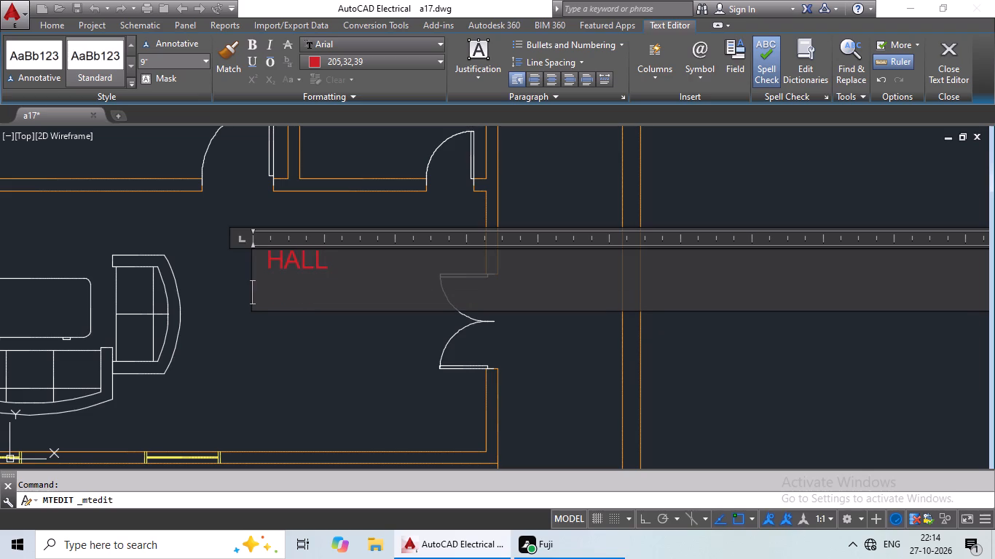
text(CUM)
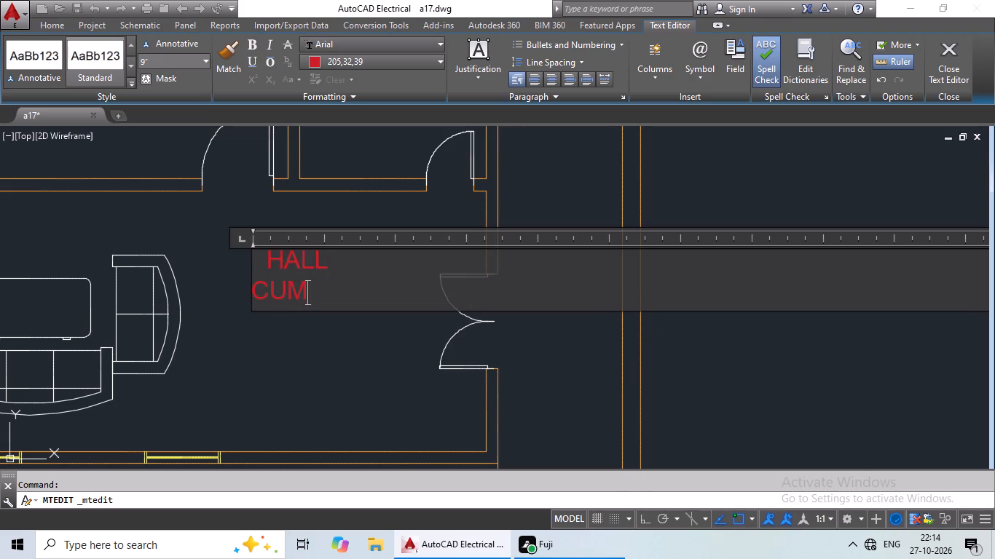
key(Return)
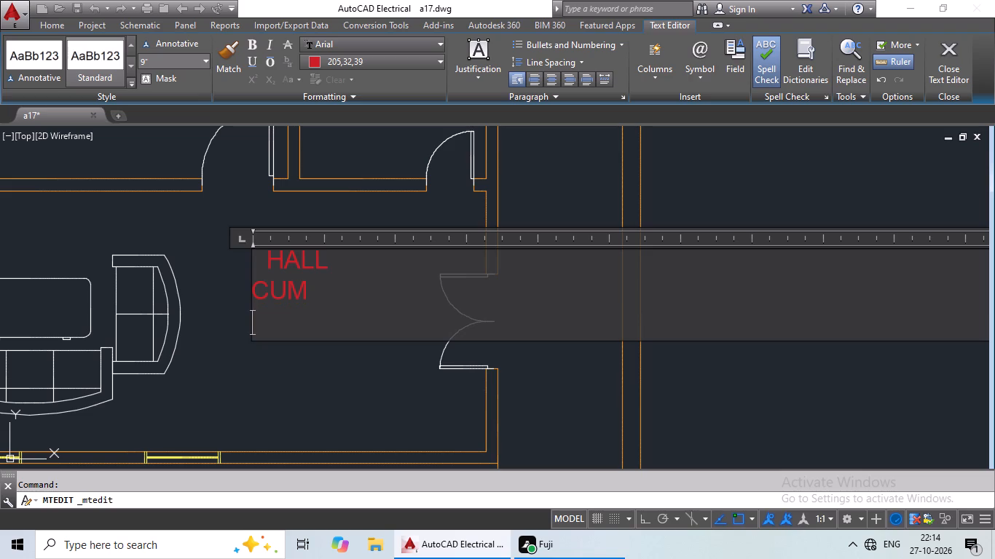
text(DINING)
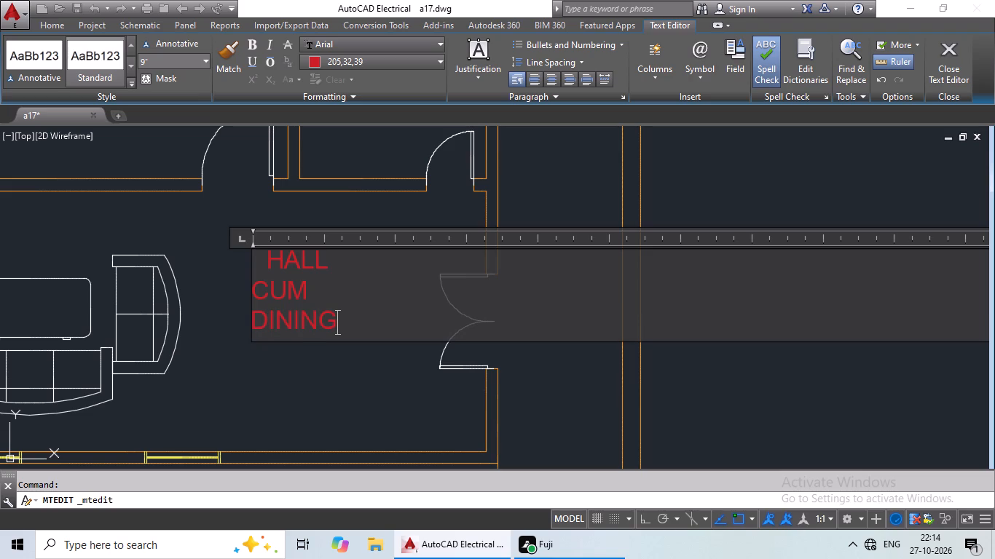
key(Return)
text(28'9)
text("X)
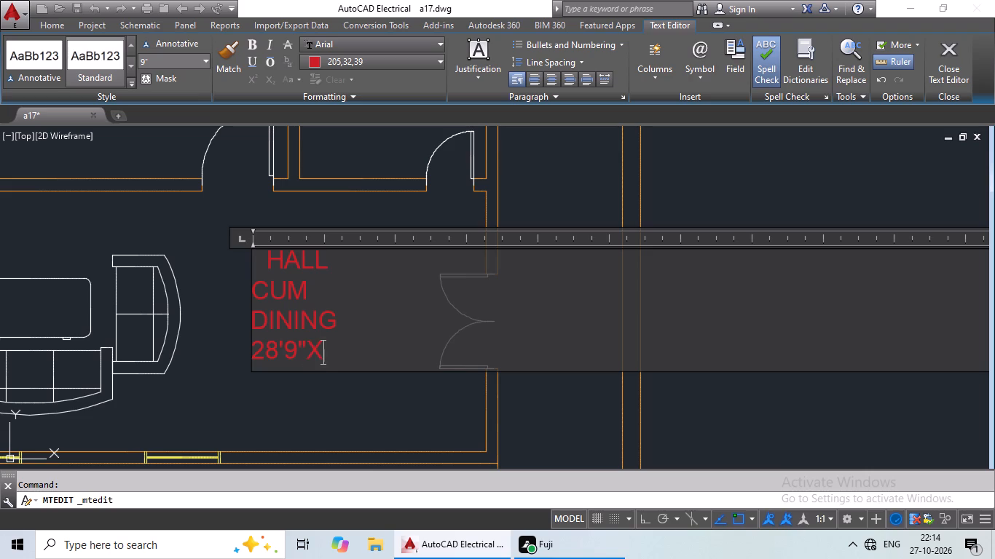
text(11)
key(apostrophe)
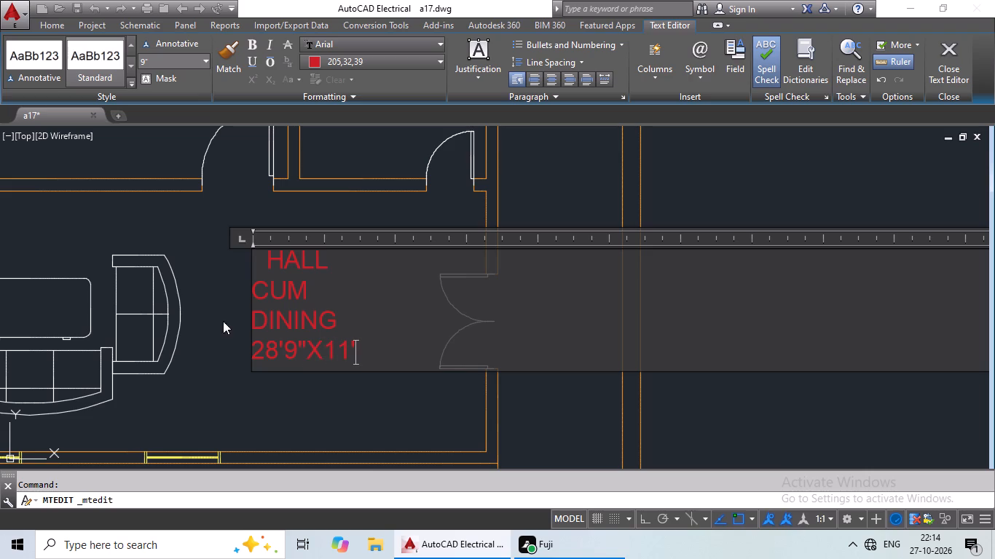
Indent the CUM line by two spaces and the DINING line by one space, and finish editing the hall label.
click(252, 294)
key(space)
key(space)
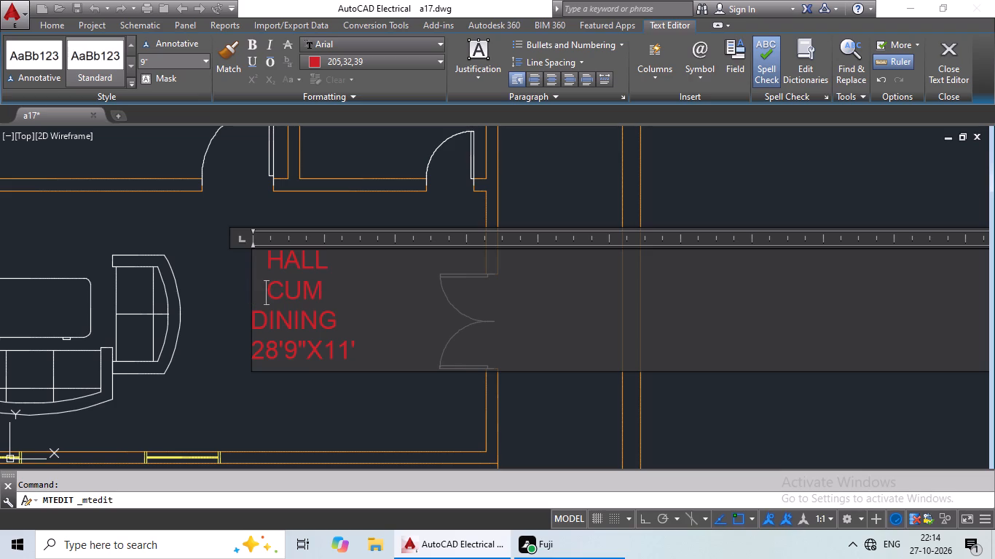
click(253, 322)
key(space)
click(277, 384)
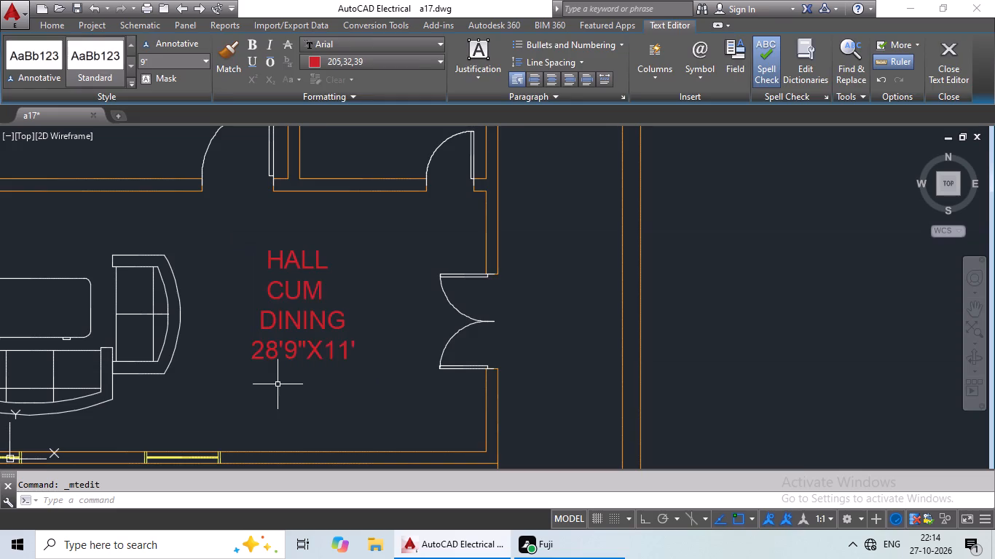
Replace the label in the space beside the staircase with PASSAGE and 29'X8'6" on two lines.
scroll(310, 348, down, 2)
middle_drag(286, 372, 399, 303)
middle_drag(347, 304, 394, 222)
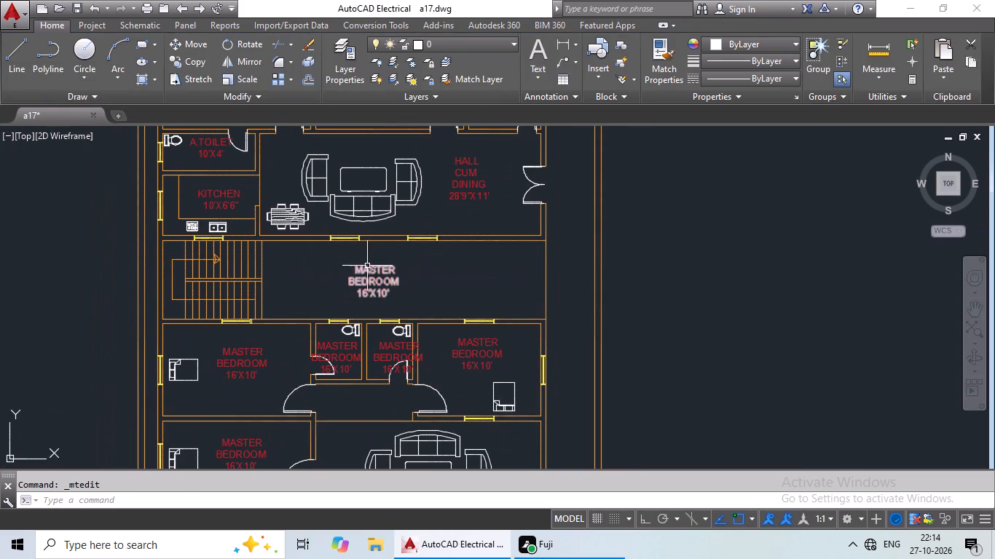
double_click(360, 274)
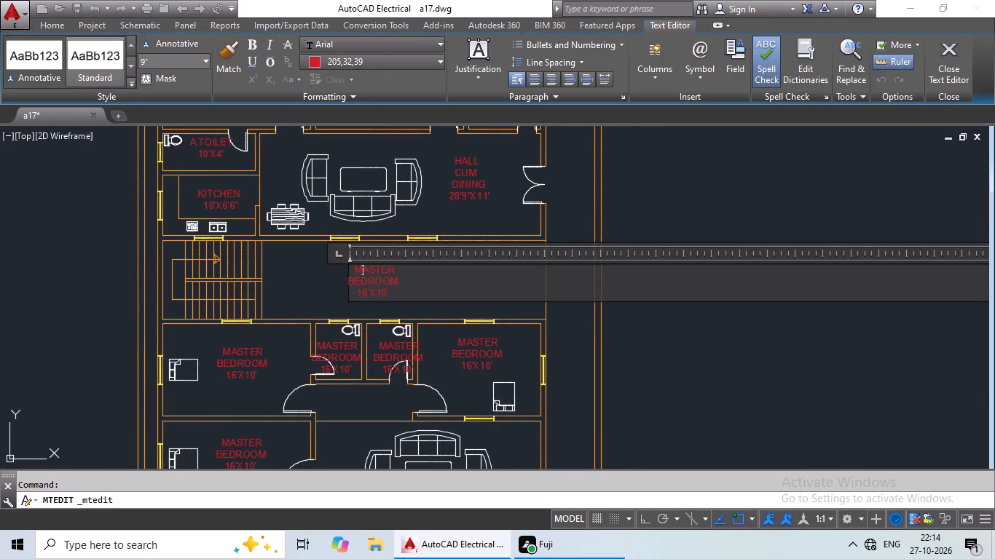
scroll(371, 297, up, 3)
click(512, 291)
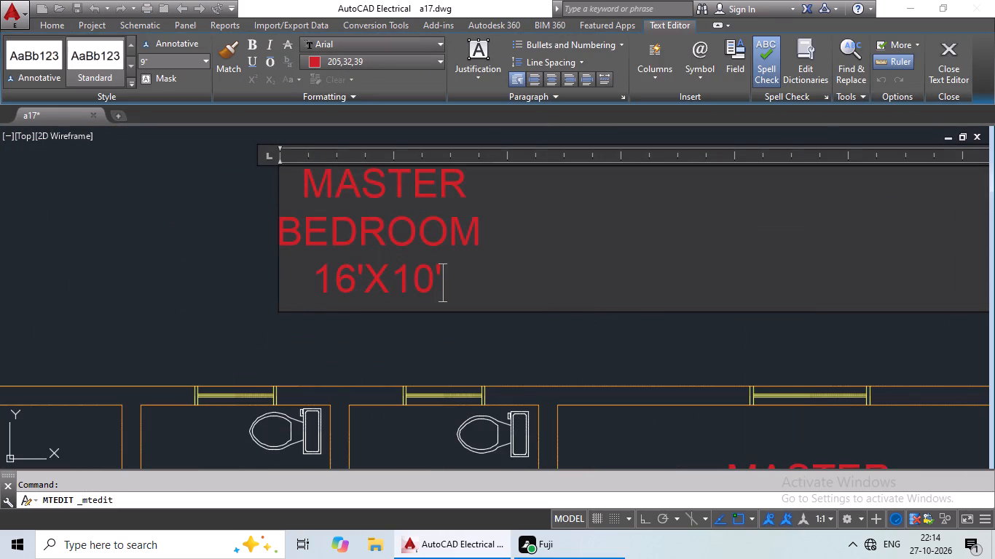
key(BackSpace)
key(BackSpace)
key(BackSpace)
key(BackSpace)
key(BackSpace)
key(BackSpace)
key(BackSpace)
key(BackSpace)
key(BackSpace)
key(BackSpace)
key(BackSpace)
key(BackSpace)
key(BackSpace)
key(BackSpace)
key(BackSpace)
key(BackSpace)
key(BackSpace)
key(BackSpace)
key(BackSpace)
key(BackSpace)
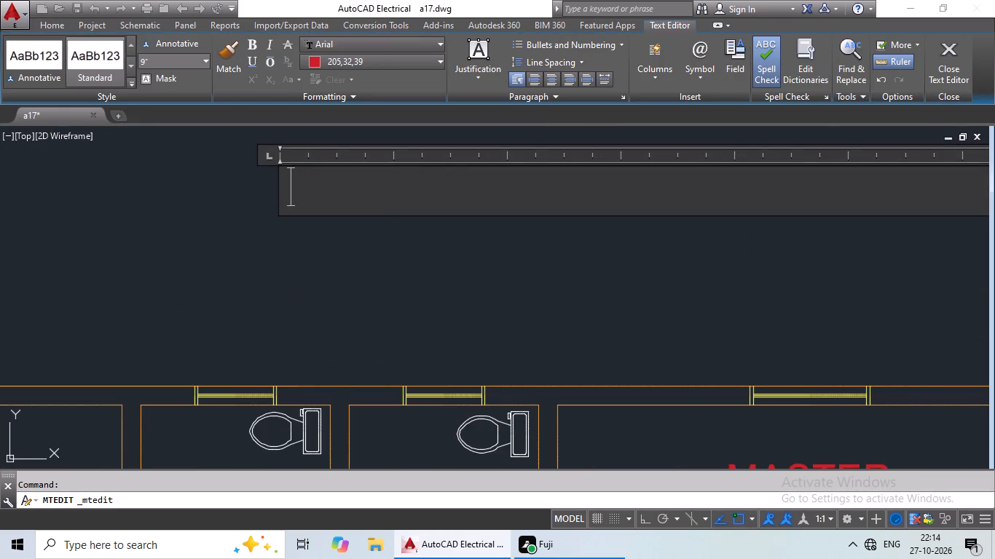
text(PASSA)
text(GE)
key(Return)
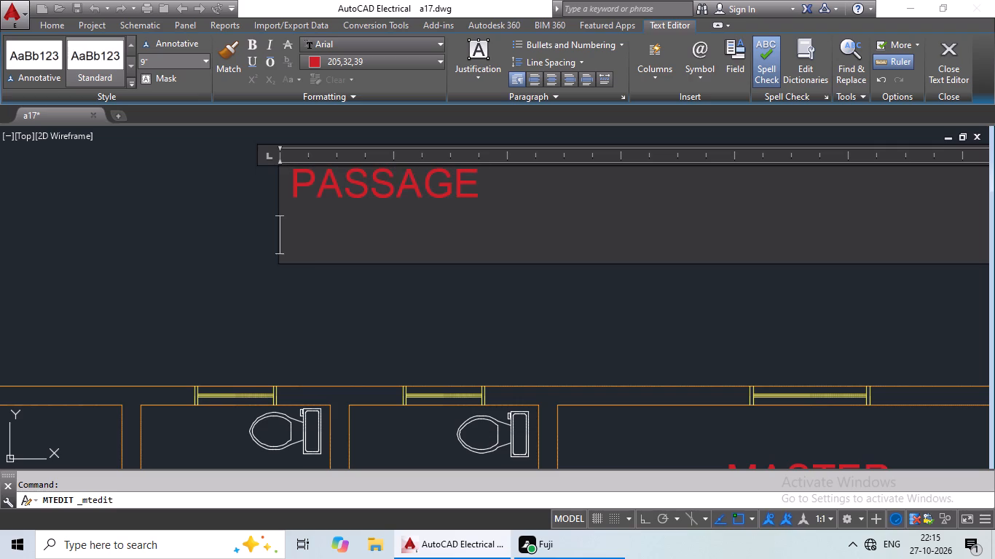
text(29'X)
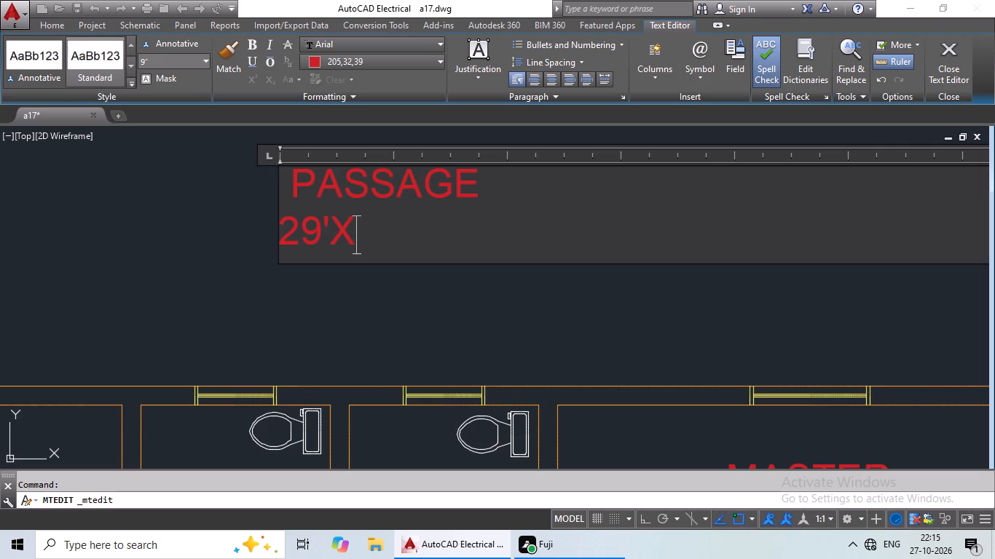
text(8'6)
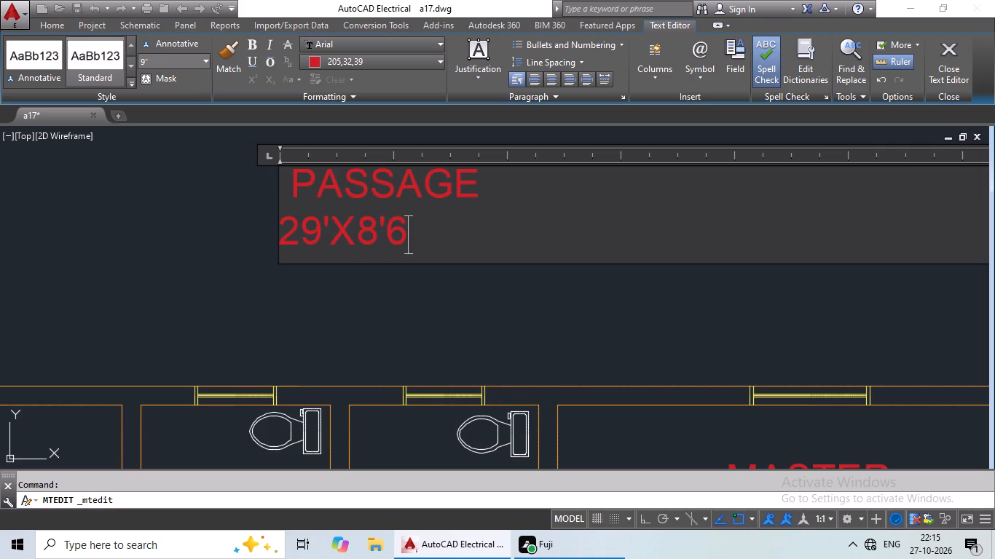
key(shift+quotedbl)
Indent the 29'X8'6" line of the PASSAGE label by three spaces and finish editing the label.
click(286, 221)
key(space)
key(space)
key(space)
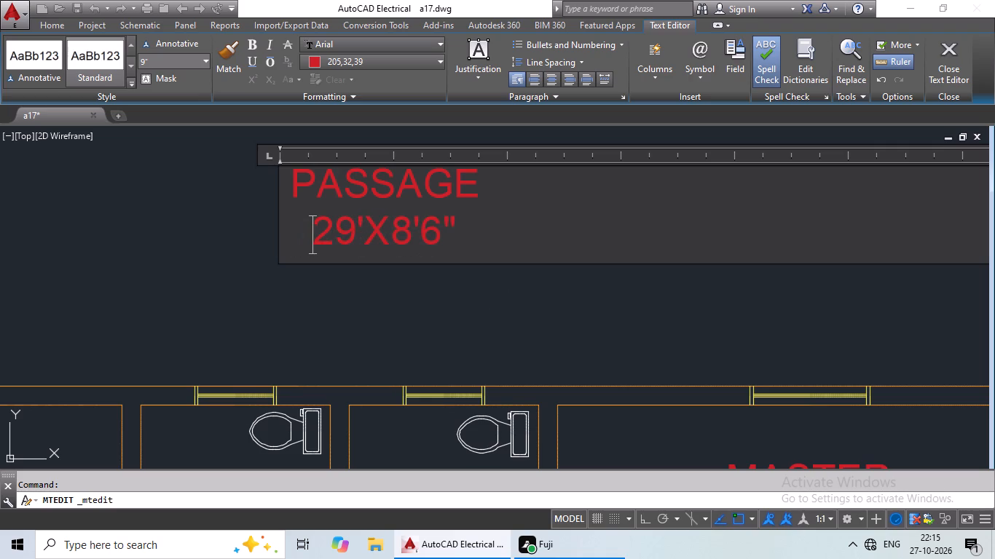
click(385, 306)
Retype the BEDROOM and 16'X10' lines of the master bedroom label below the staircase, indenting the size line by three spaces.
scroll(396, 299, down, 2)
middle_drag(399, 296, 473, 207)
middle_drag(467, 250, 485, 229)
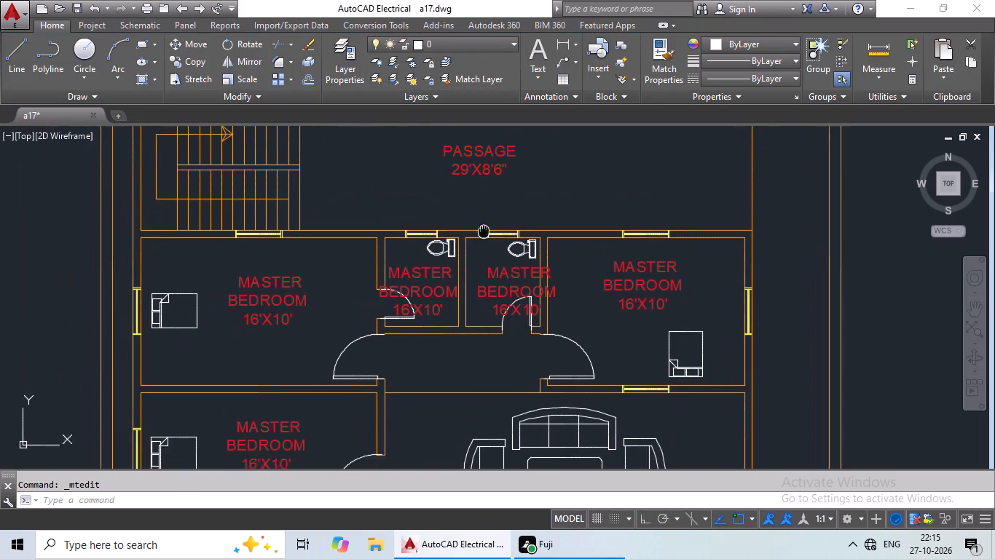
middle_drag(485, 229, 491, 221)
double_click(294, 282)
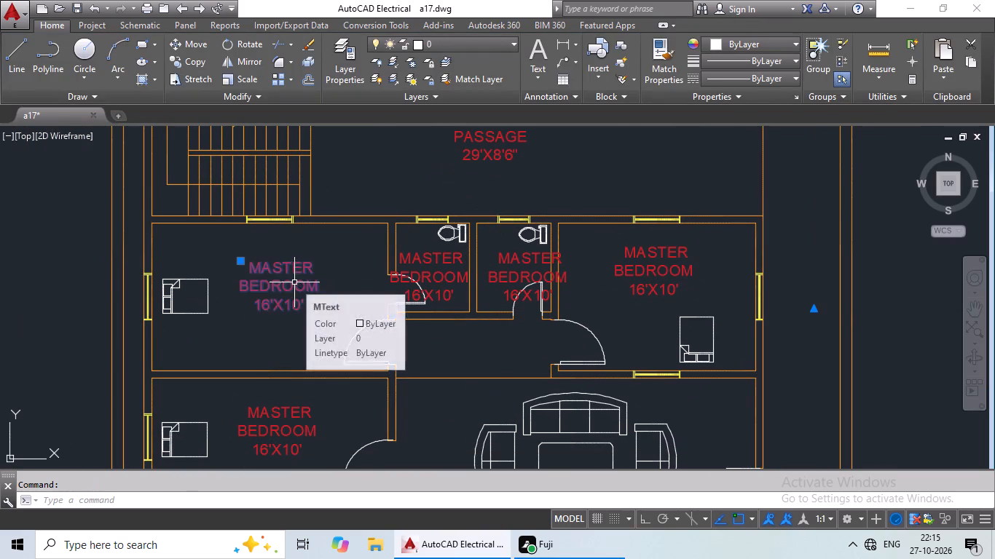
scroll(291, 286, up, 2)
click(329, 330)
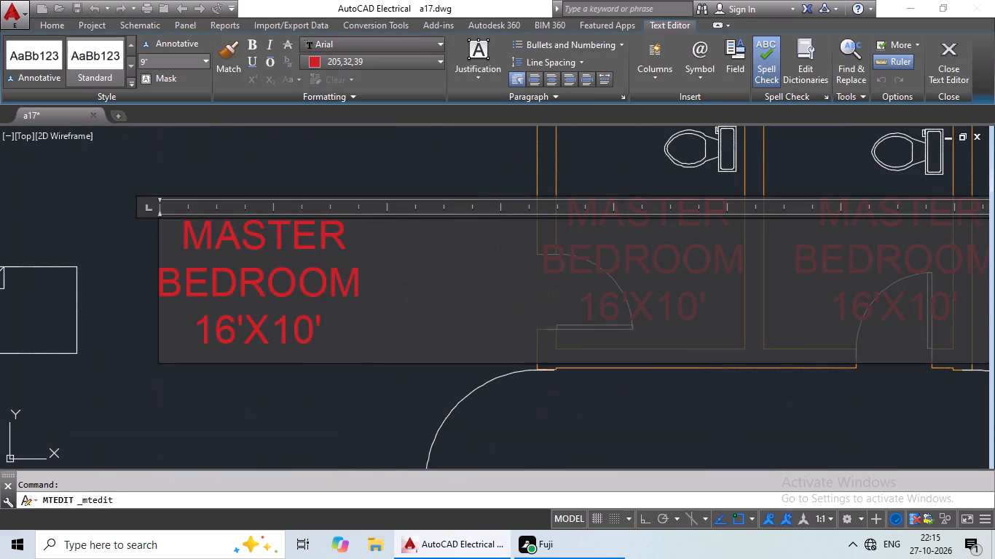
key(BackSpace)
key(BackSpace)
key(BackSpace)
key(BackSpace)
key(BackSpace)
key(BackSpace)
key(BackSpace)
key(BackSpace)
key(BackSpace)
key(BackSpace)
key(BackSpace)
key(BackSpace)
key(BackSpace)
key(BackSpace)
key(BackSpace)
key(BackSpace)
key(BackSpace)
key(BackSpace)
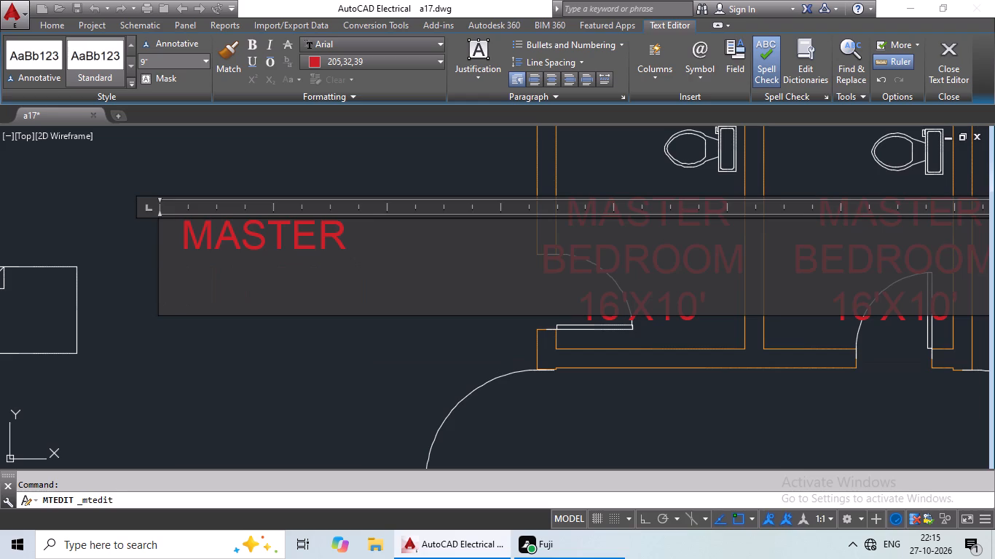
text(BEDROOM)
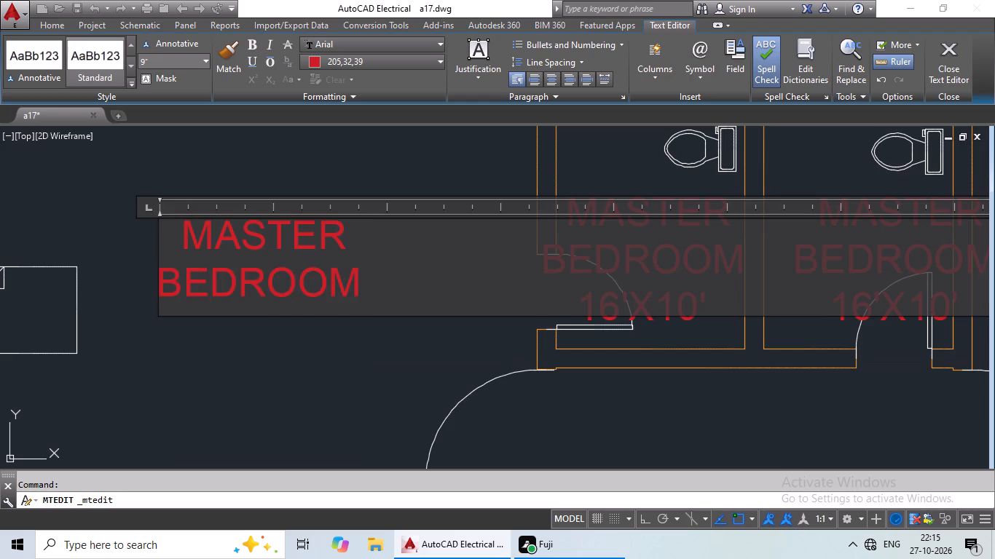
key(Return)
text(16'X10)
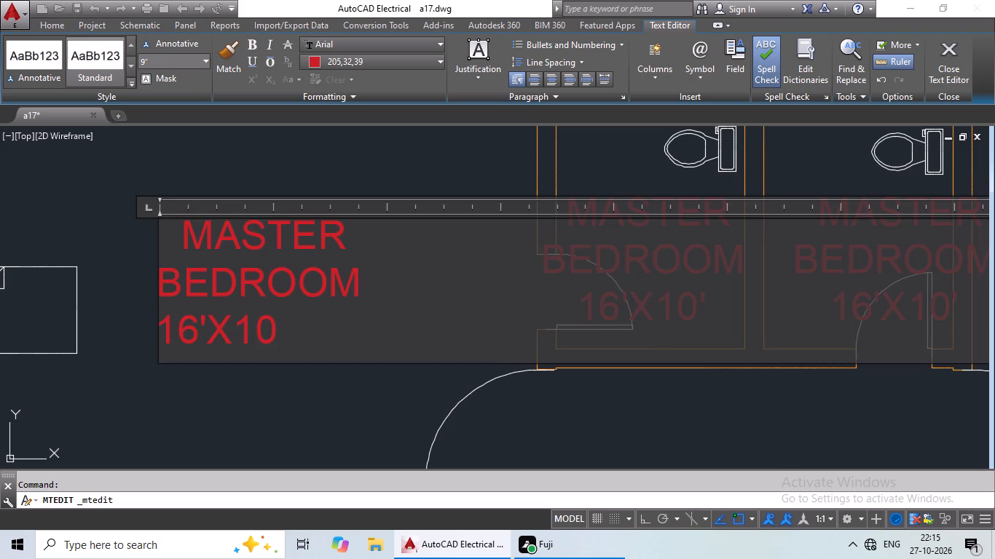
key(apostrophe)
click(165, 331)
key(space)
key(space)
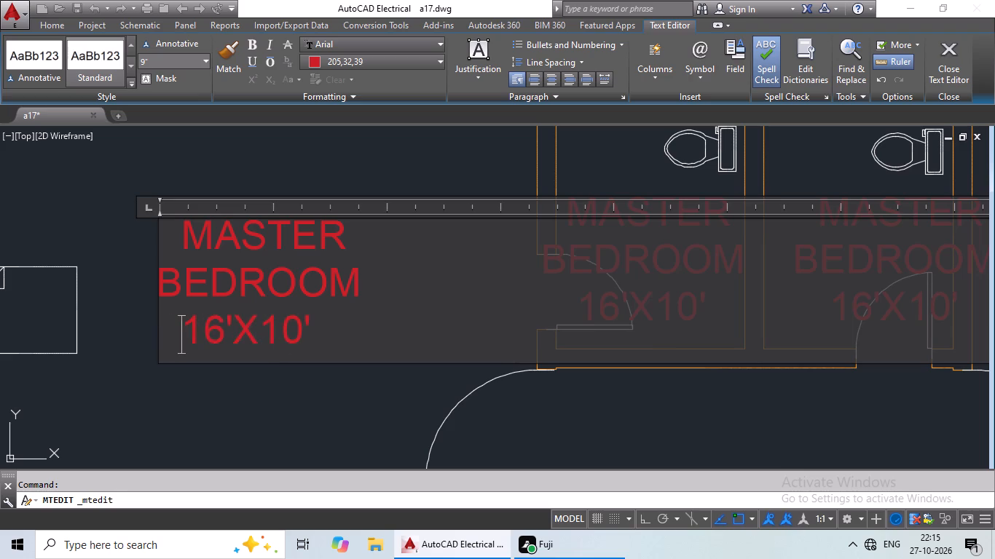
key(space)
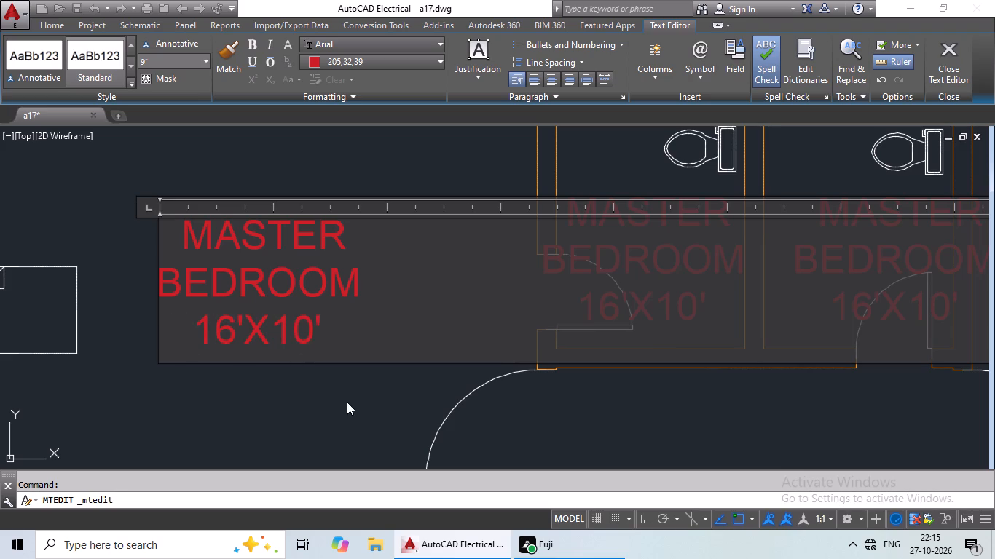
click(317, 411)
Replace the label in the toilet adjoining the bedroom below the staircase with A.TOILET and 5'X6' on two lines.
scroll(439, 327, down, 2)
middle_drag(438, 320, 296, 344)
double_click(369, 310)
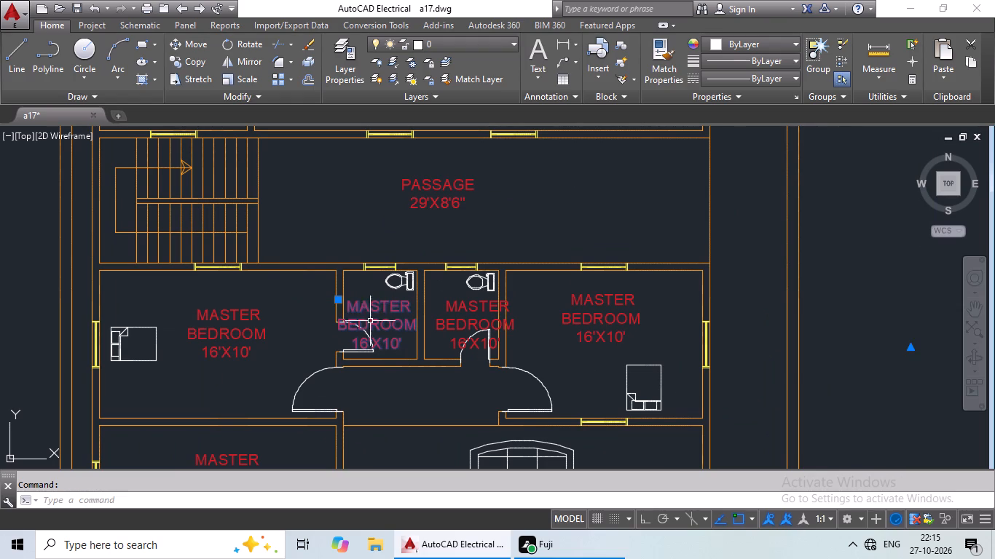
click(388, 330)
double_click(388, 330)
scroll(388, 330, up, 2)
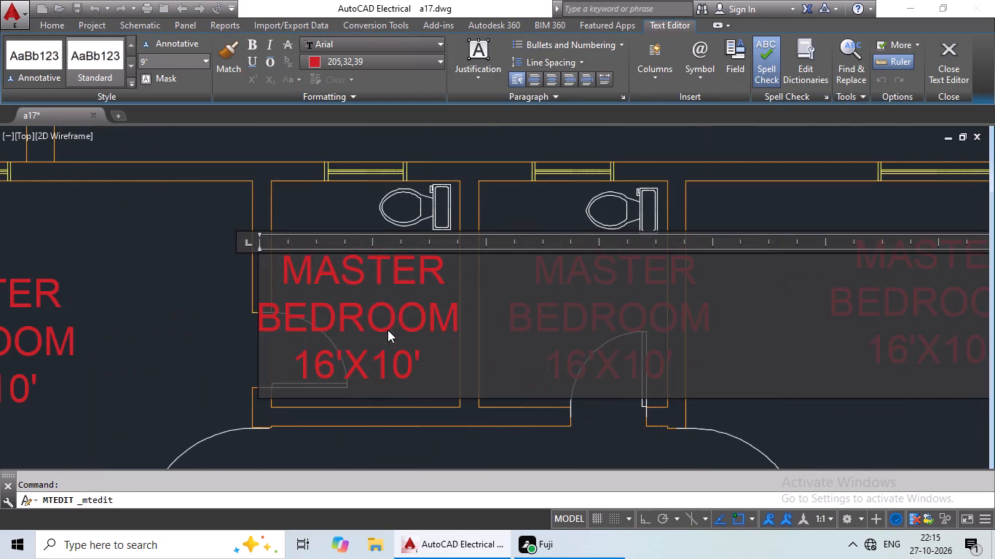
click(421, 361)
key(BackSpace)
key(BackSpace)
key(BackSpace)
key(BackSpace)
key(BackSpace)
key(BackSpace)
key(BackSpace)
key(BackSpace)
key(BackSpace)
key(BackSpace)
key(BackSpace)
key(BackSpace)
key(BackSpace)
key(BackSpace)
key(BackSpace)
key(BackSpace)
key(BackSpace)
key(BackSpace)
key(BackSpace)
key(BackSpace)
key(BackSpace)
key(BackSpace)
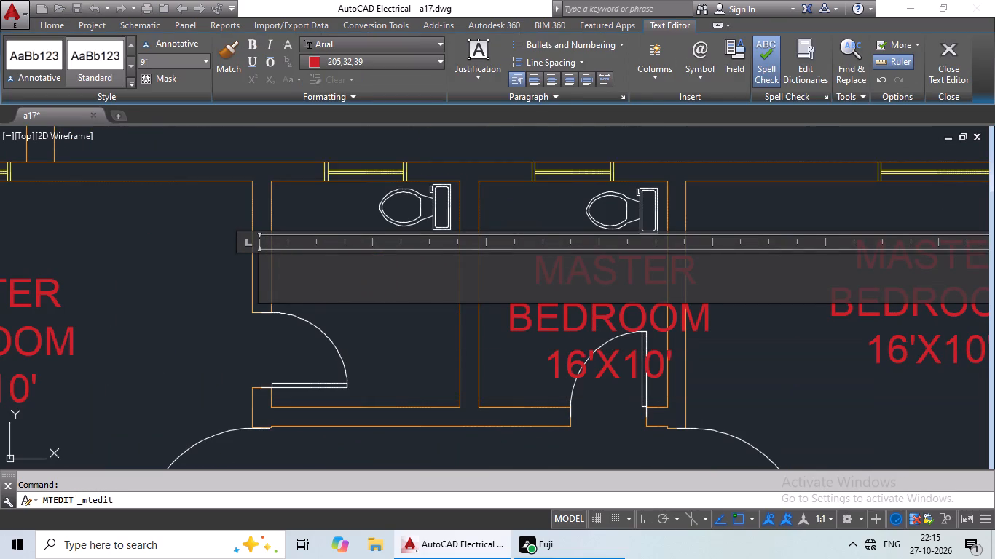
key(shift+a)
key(period)
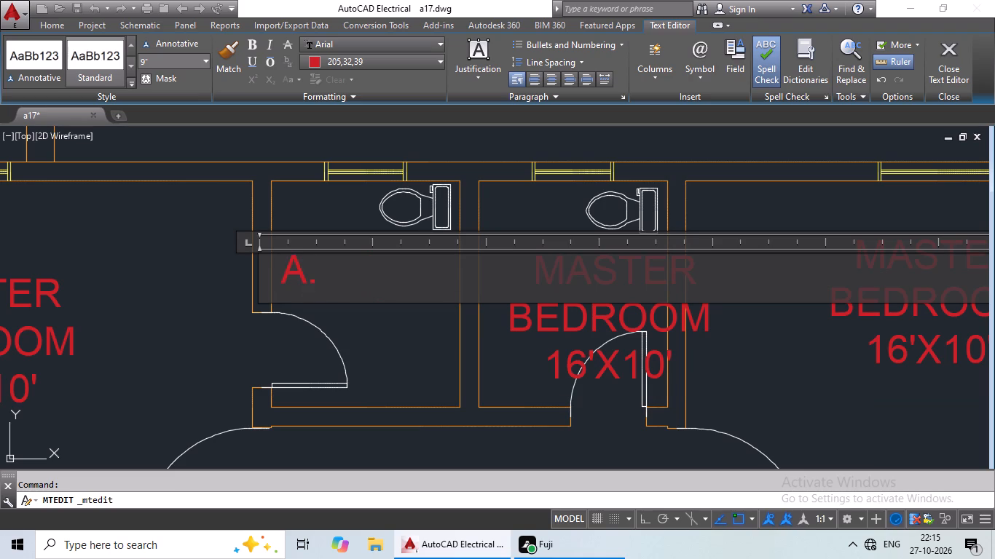
key(t)
key(BackSpace)
text(TOILE)
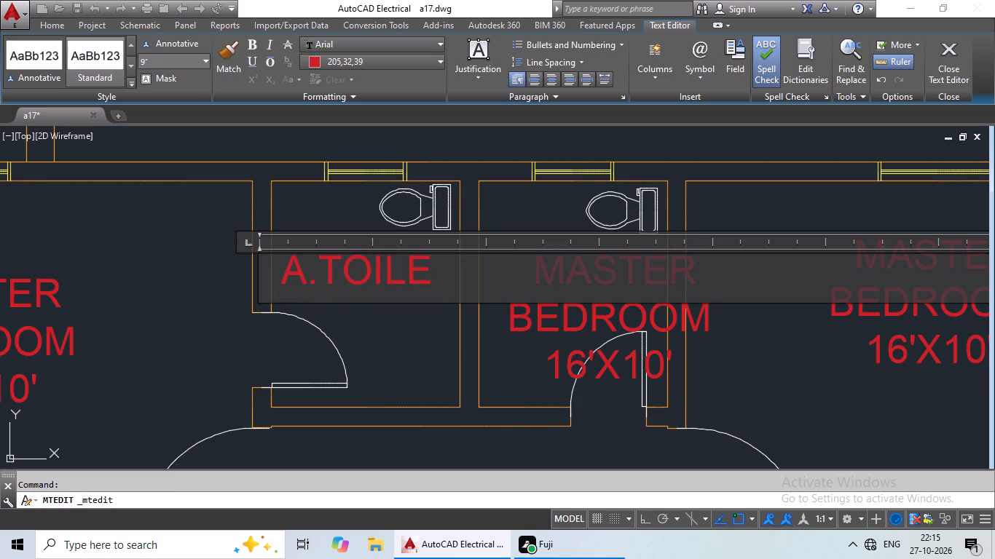
key(shift+t)
key(Return)
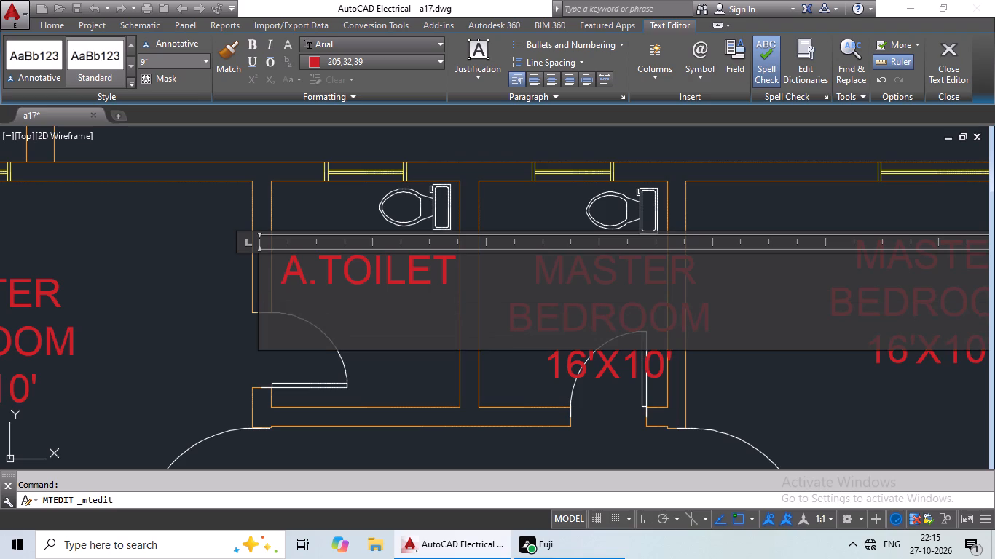
text(5'6)
key(BackSpace)
key(shift+x)
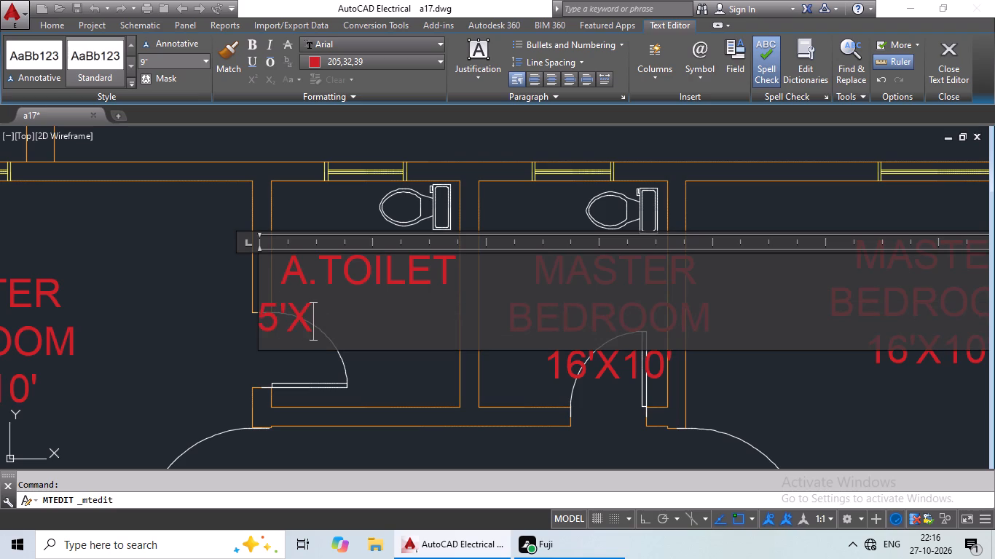
text(6')
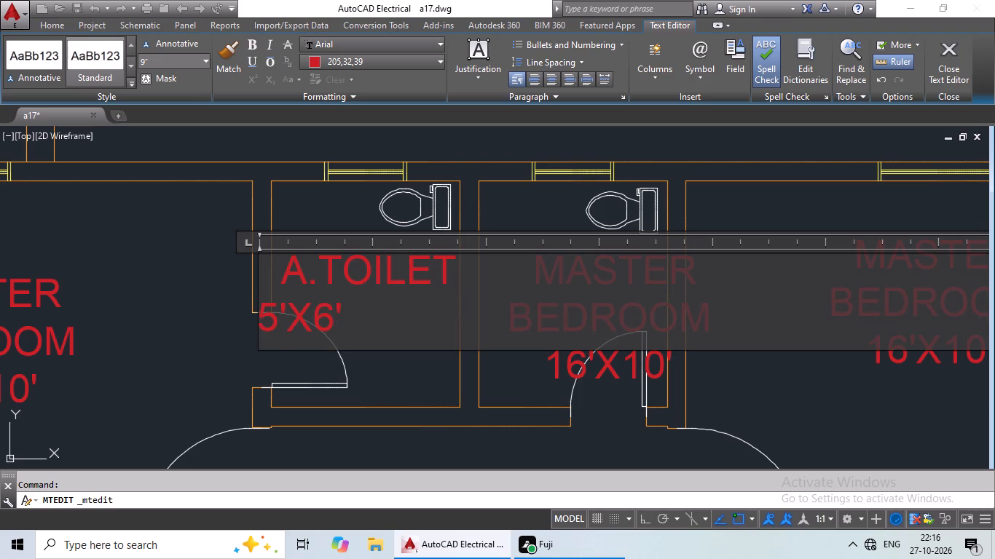
Indent the 5'X6' line of the A.TOILET label by six spaces and finish editing the label.
click(258, 312)
key(space)
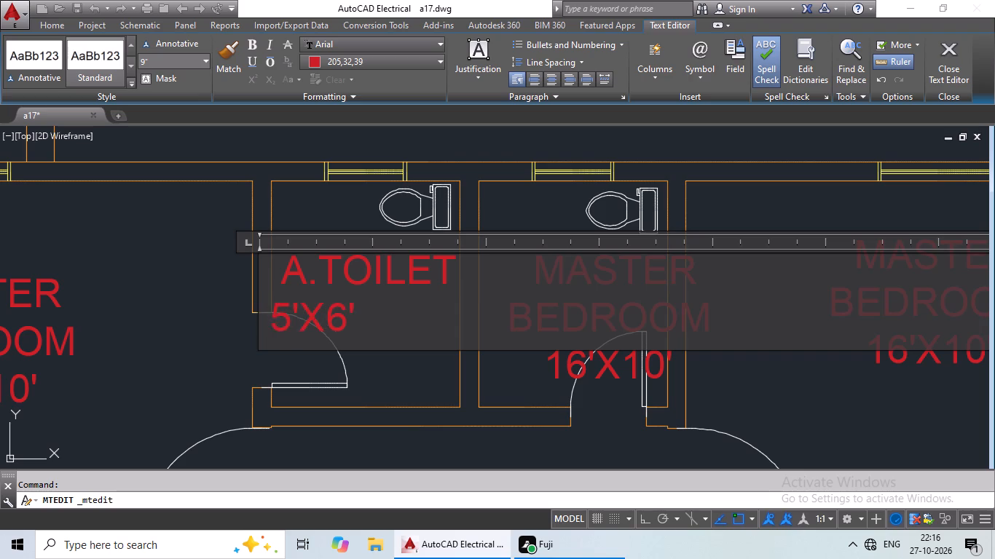
key(space)
key(space)
key(space)
key(space)
key(space)
click(373, 393)
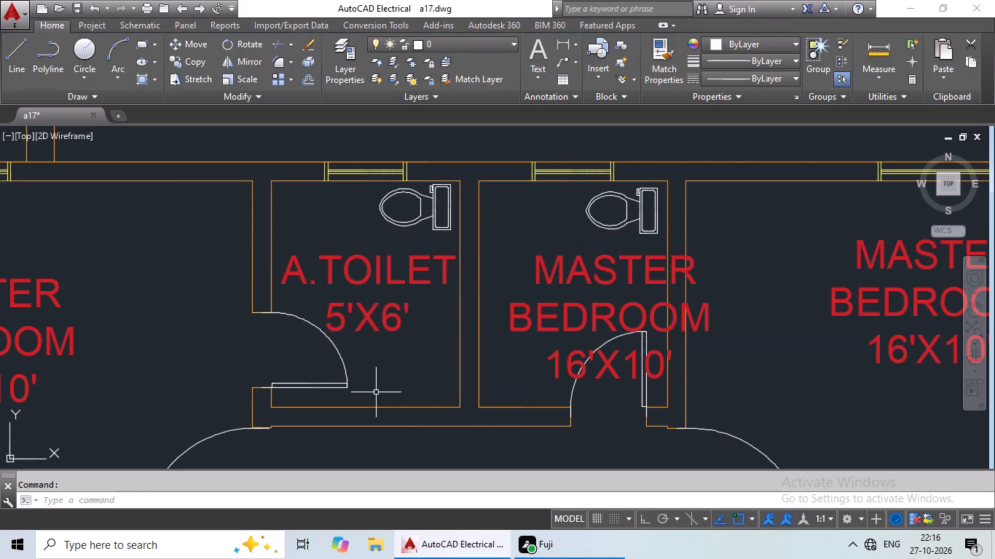
Replace the MASTER BEDROOM label in the second toilet, beside A.TOILET, with C.TOILET and 5'X6' on two lines.
middle_drag(419, 373, 270, 373)
double_click(422, 277)
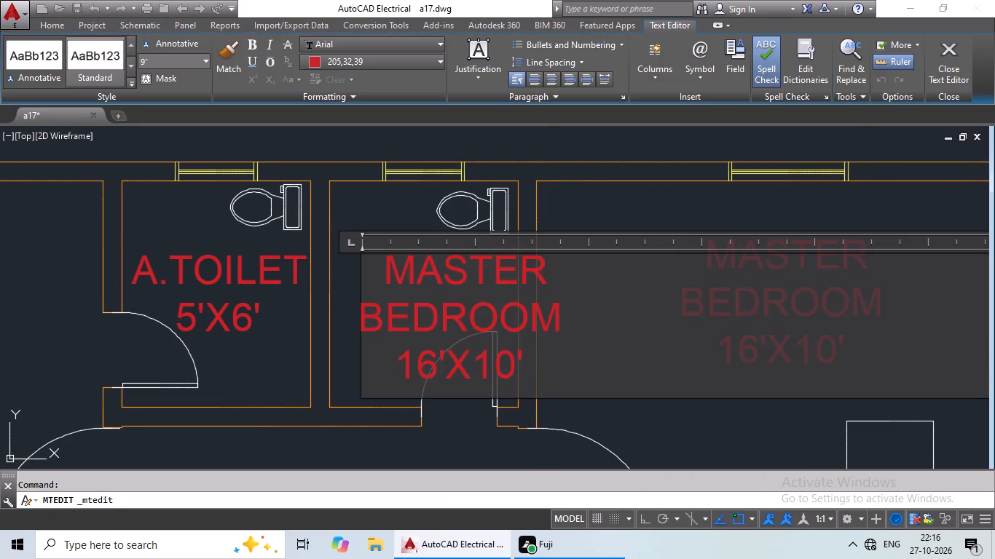
click(535, 374)
key(BackSpace)
key(BackSpace)
key(BackSpace)
key(BackSpace)
key(BackSpace)
key(BackSpace)
key(BackSpace)
key(BackSpace)
key(BackSpace)
key(BackSpace)
key(BackSpace)
key(BackSpace)
key(BackSpace)
key(BackSpace)
key(BackSpace)
key(BackSpace)
key(BackSpace)
key(BackSpace)
key(BackSpace)
key(BackSpace)
key(BackSpace)
key(BackSpace)
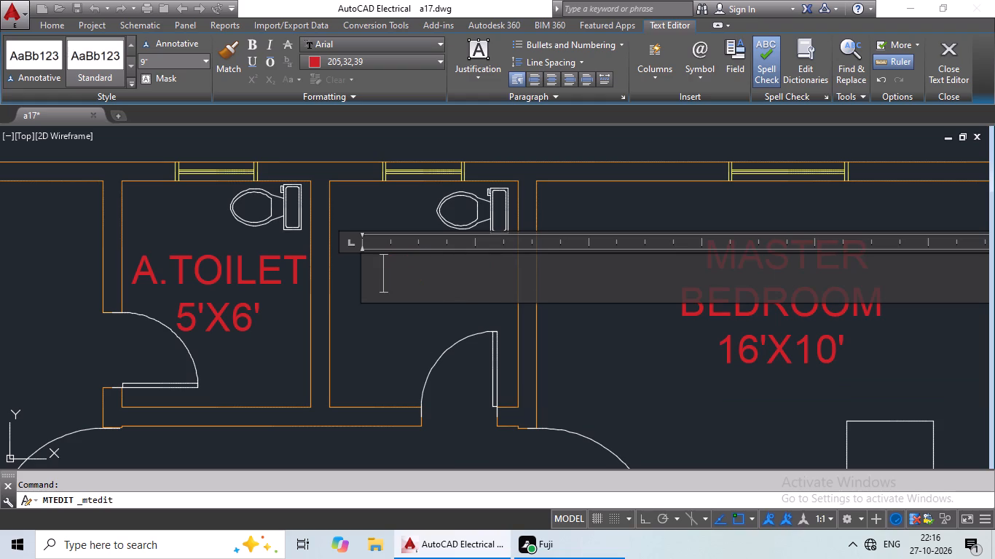
text(C.)
key(shift+t)
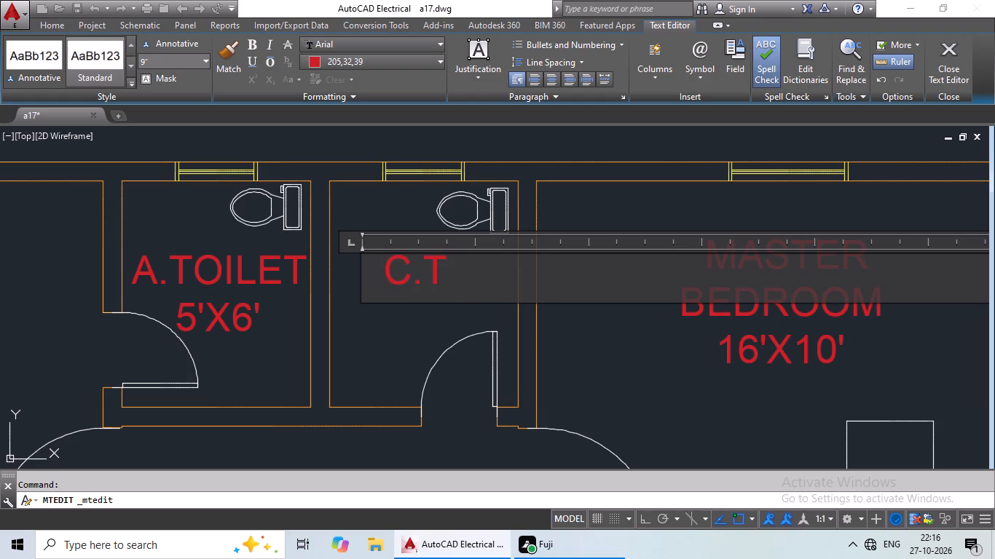
text(OIL)
text(ET)
key(Return)
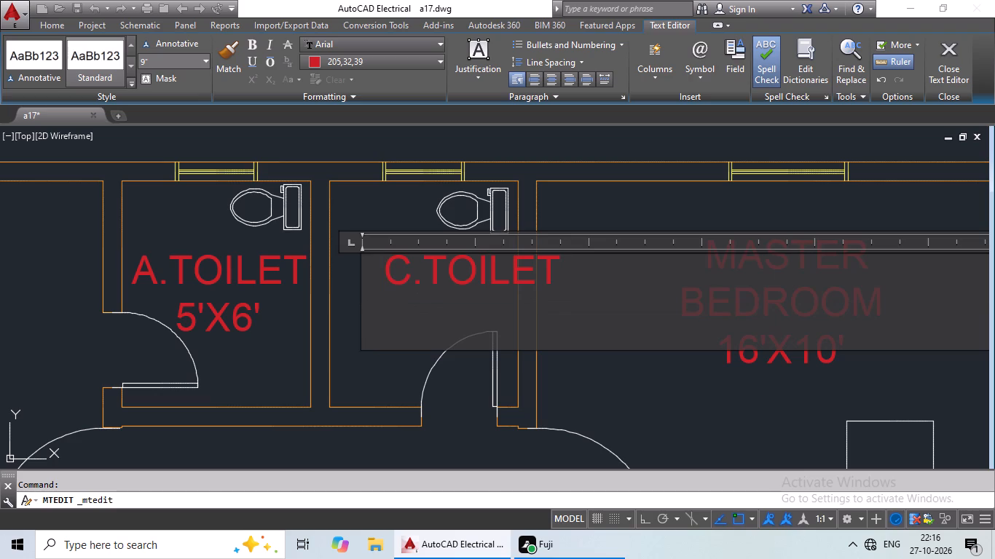
text(5')
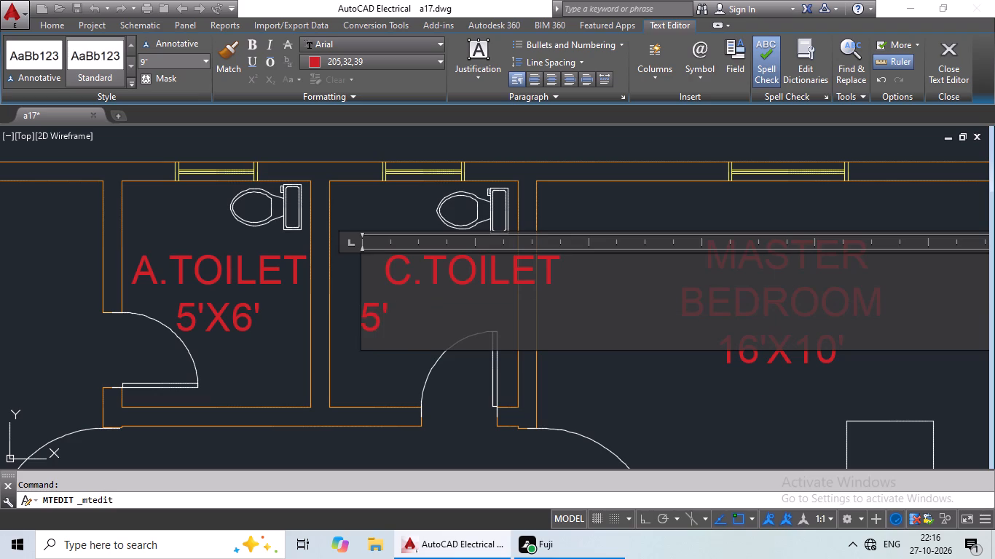
key(shift+x)
key(6)
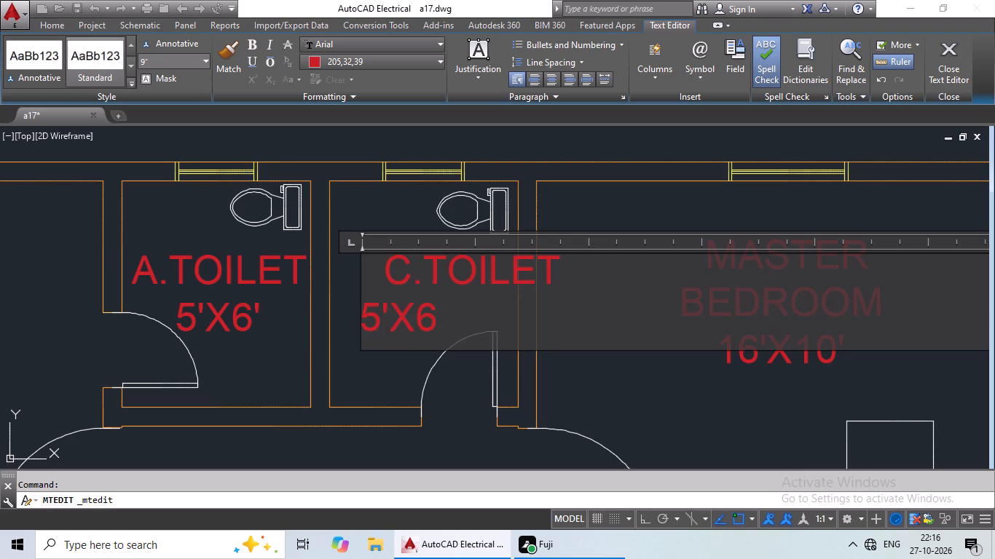
key(shift+quotedbl)
key(BackSpace)
key(apostrophe)
Indent the 5'X6' line of the C.TOILET label by seven spaces and finish editing the label.
click(361, 315)
key(space)
key(space)
key(space)
key(space)
key(space)
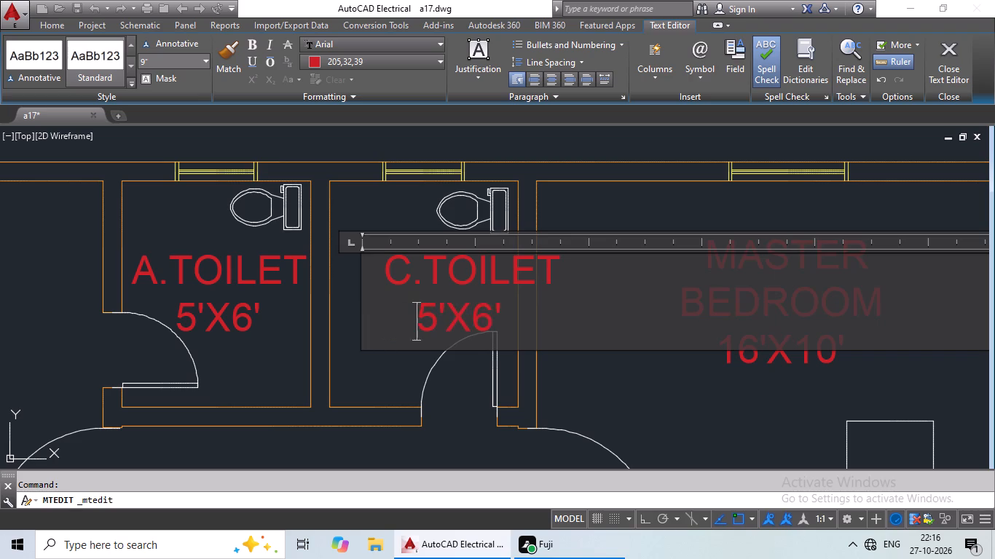
key(space)
key(space)
click(616, 401)
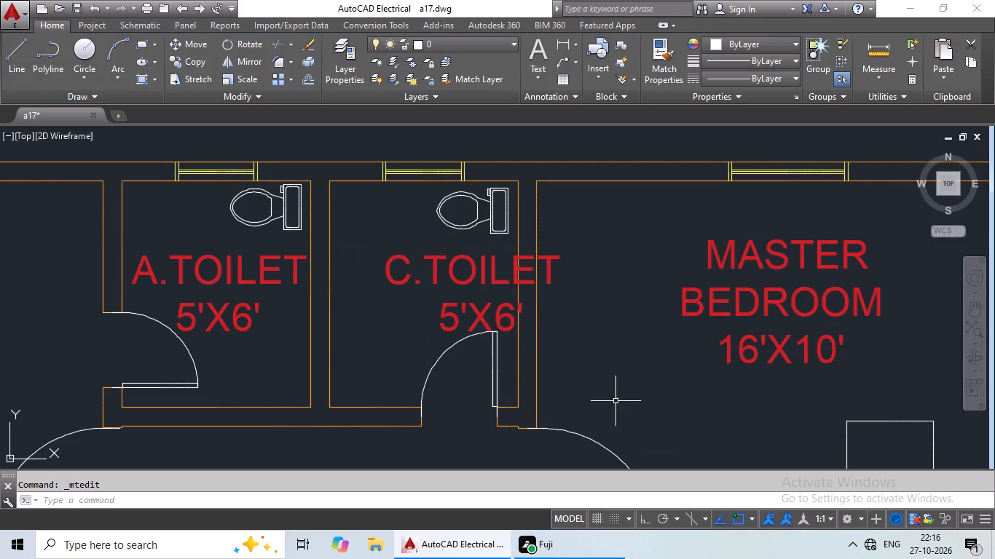
Move the C.TOILET label west so that both of its lines sit centred between its toilet's side walls.
click(483, 276)
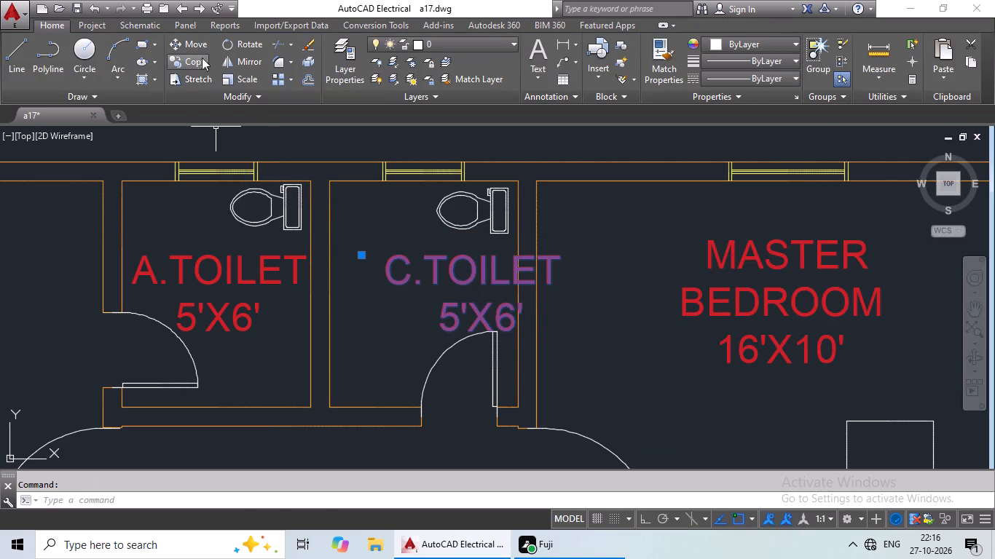
click(198, 43)
drag(433, 269, 415, 277)
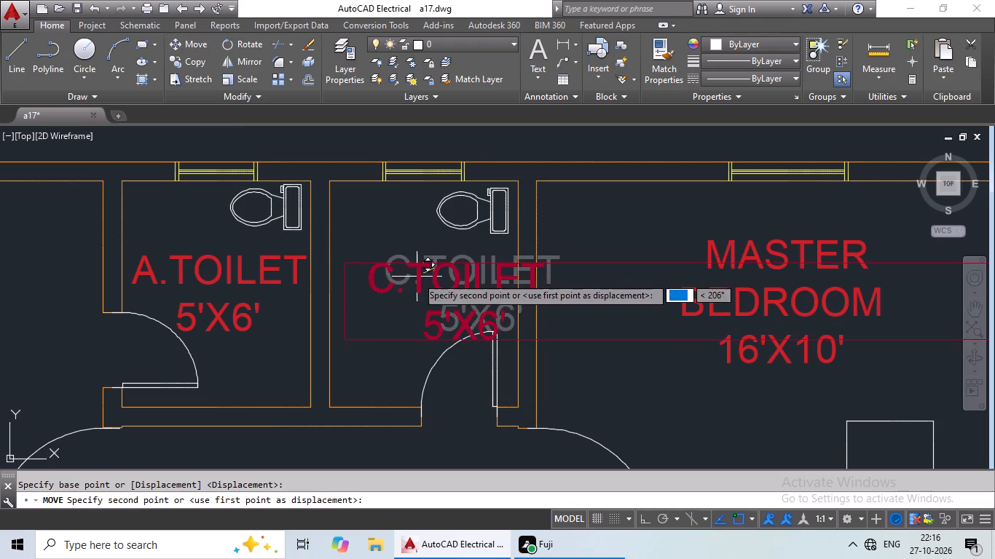
drag(415, 277, 380, 271)
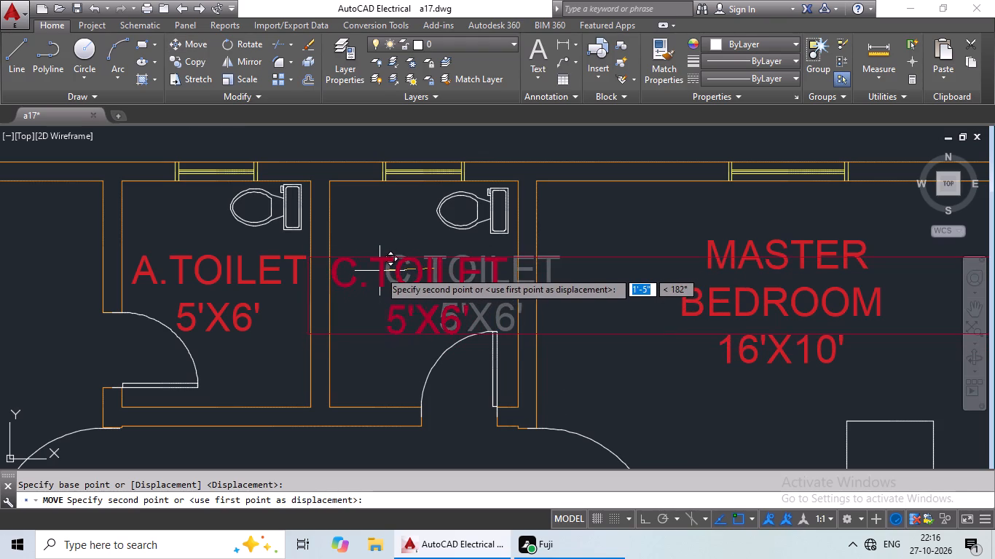
drag(380, 271, 384, 268)
click(384, 268)
Replace the MASTER BEDROOM label in the bedroom east of C.TOILET with GUEST, BEDROOM and 11'6"X10' on three lines.
scroll(420, 297, down, 2)
middle_drag(476, 298, 288, 287)
double_click(349, 268)
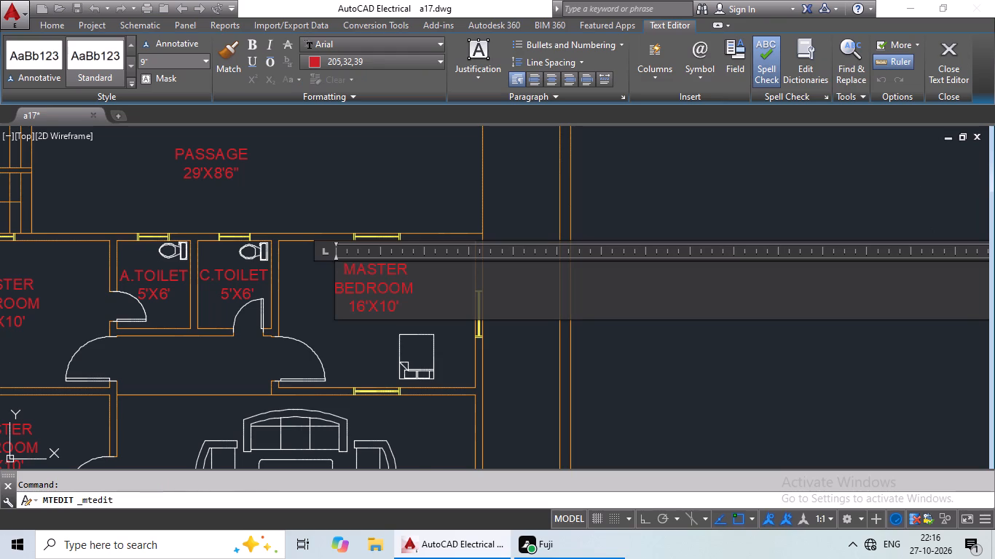
scroll(386, 310, up, 2)
click(437, 298)
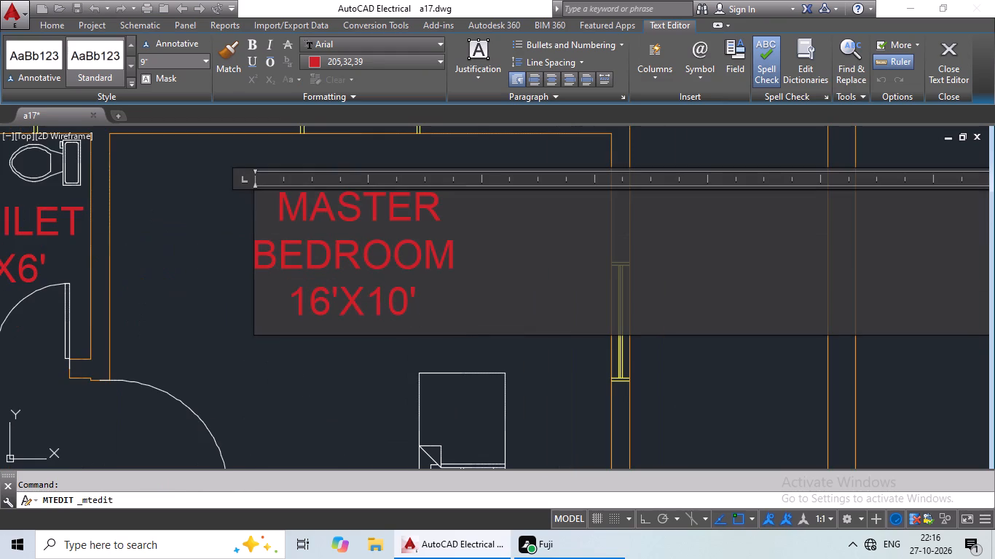
key(BackSpace)
key(BackSpace)
key(BackSpace)
key(BackSpace)
key(BackSpace)
key(BackSpace)
key(BackSpace)
key(BackSpace)
key(BackSpace)
key(BackSpace)
key(BackSpace)
key(BackSpace)
key(BackSpace)
key(BackSpace)
key(BackSpace)
key(BackSpace)
key(BackSpace)
key(BackSpace)
key(BackSpace)
key(BackSpace)
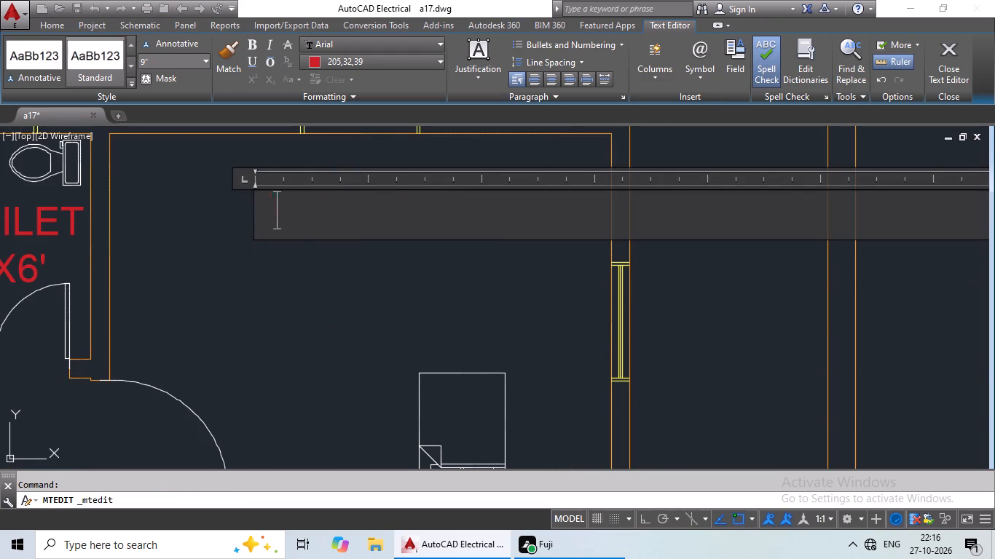
text(GUEST)
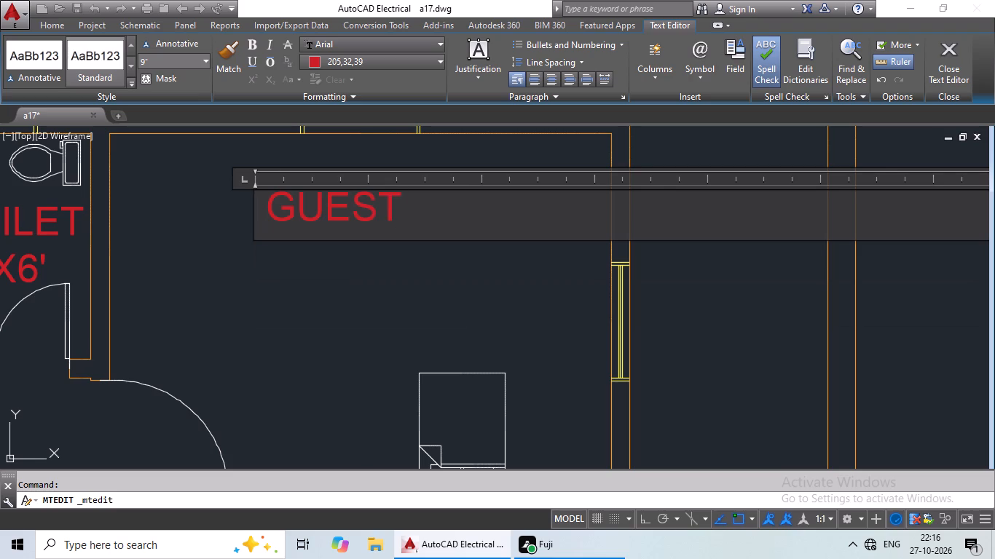
key(Return)
text(BEDROOM)
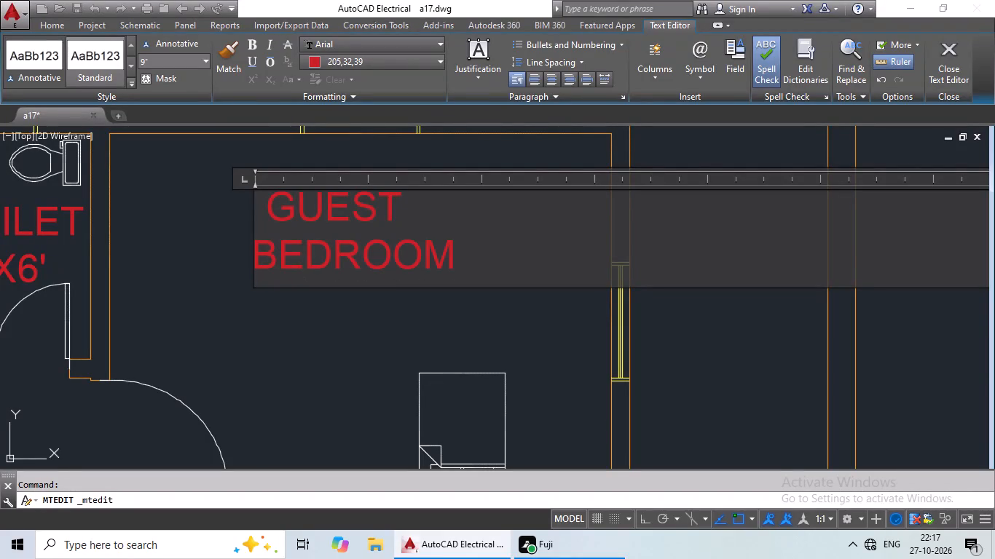
key(Return)
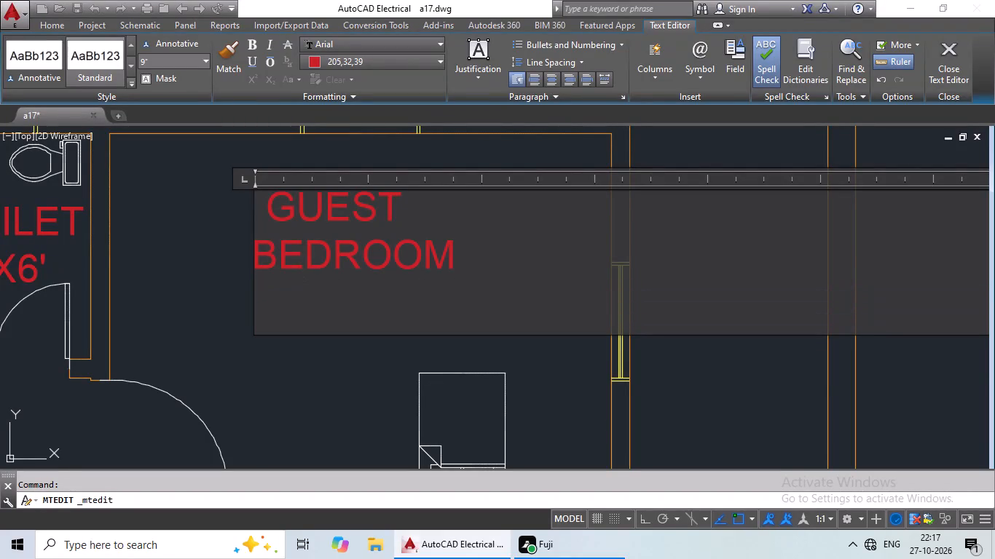
text(11'6)
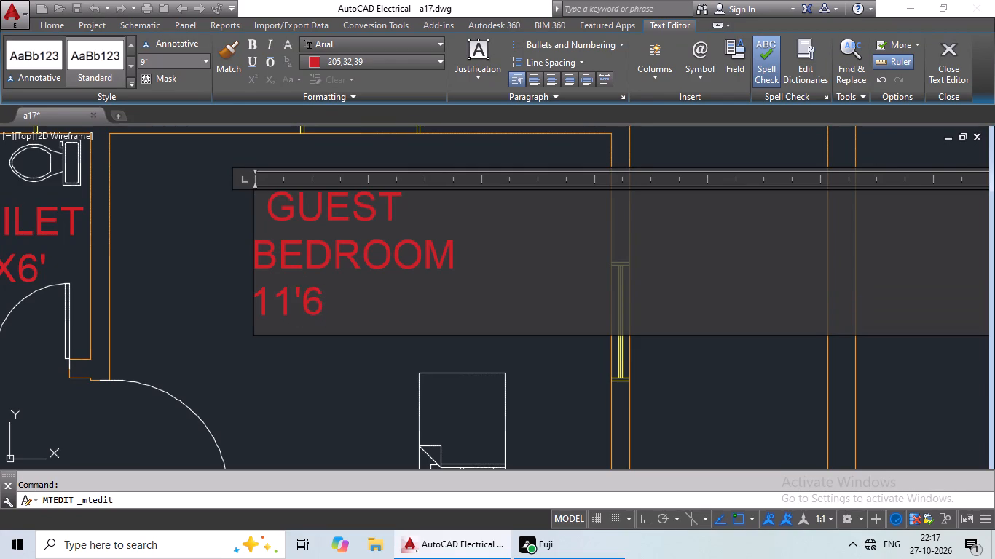
text("X)
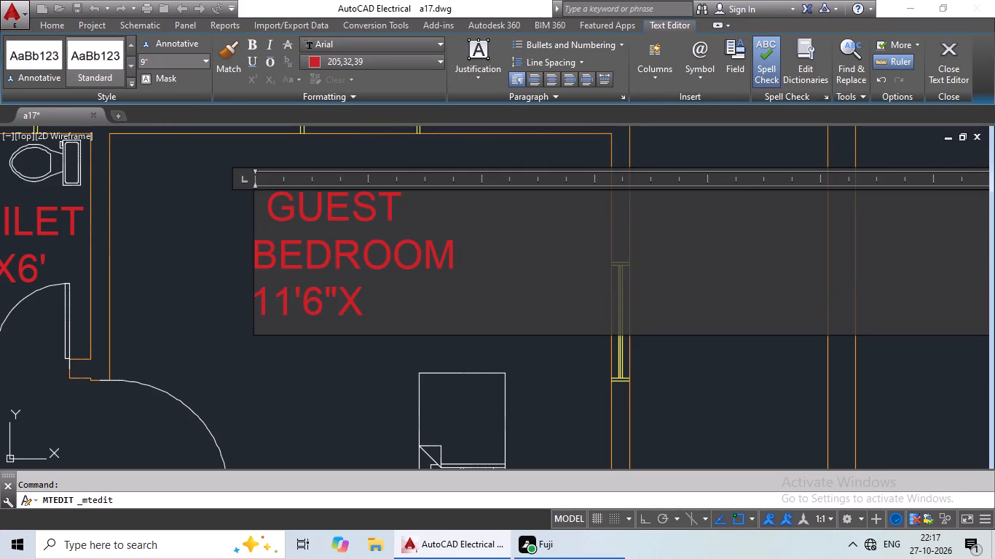
text(10')
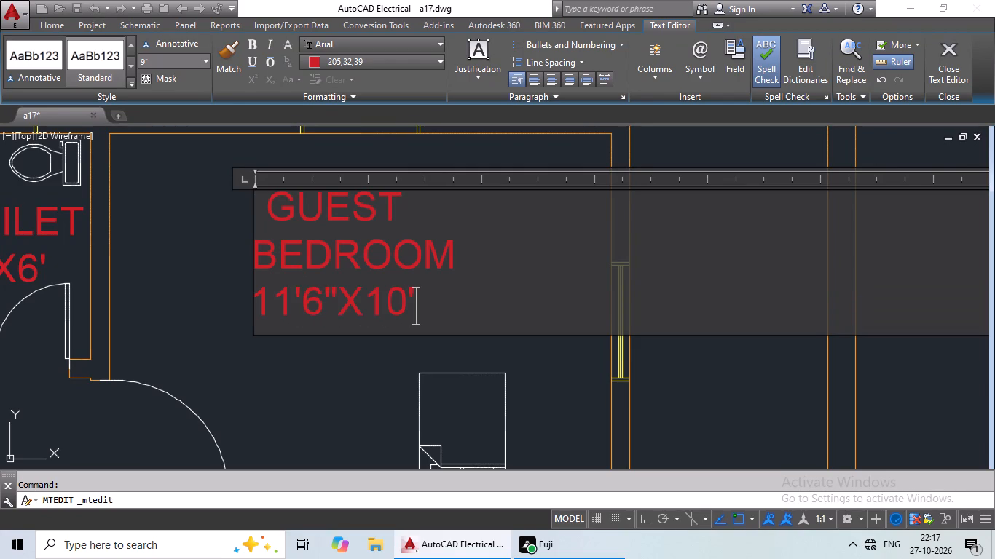
Indent the GUEST line by two more spaces and the 11'6"X10' line by two spaces, and finish editing the label.
click(271, 204)
key(space)
key(space)
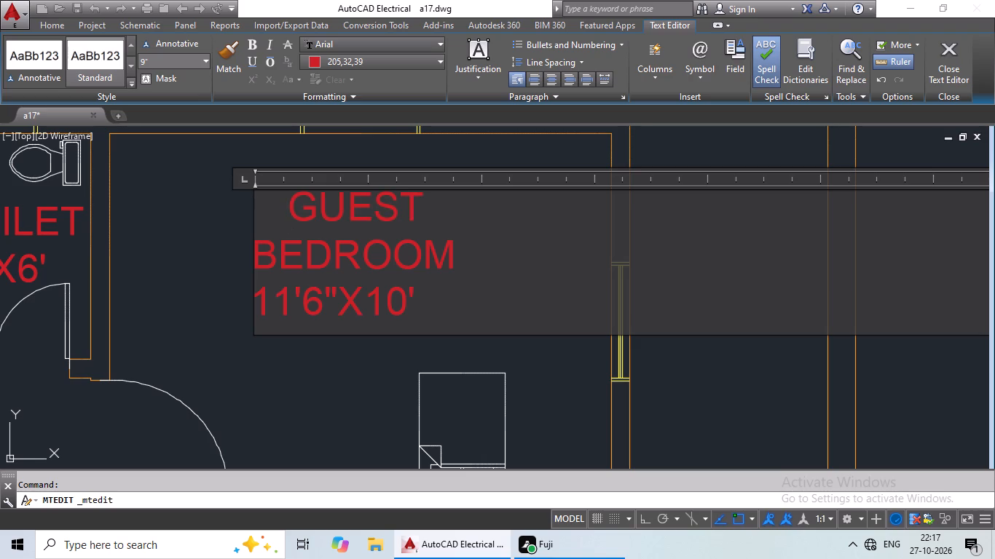
click(256, 299)
key(space)
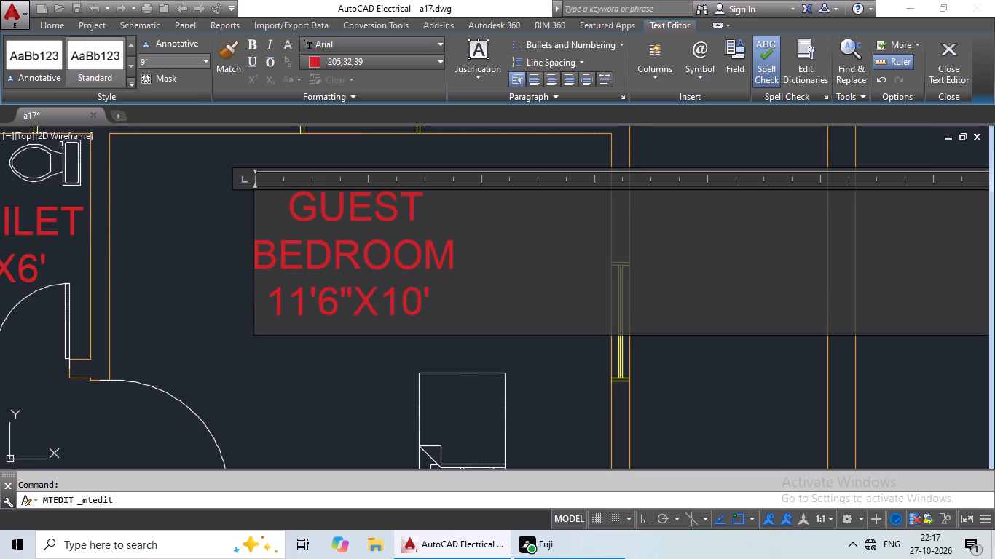
key(space)
click(304, 372)
Replace the label in the lower bedroom, directly south of the remaining master bedroom, with KID'S, BEDROOM and 16'X10' on three lines.
scroll(331, 345, down, 3)
middle_drag(313, 353, 320, 345)
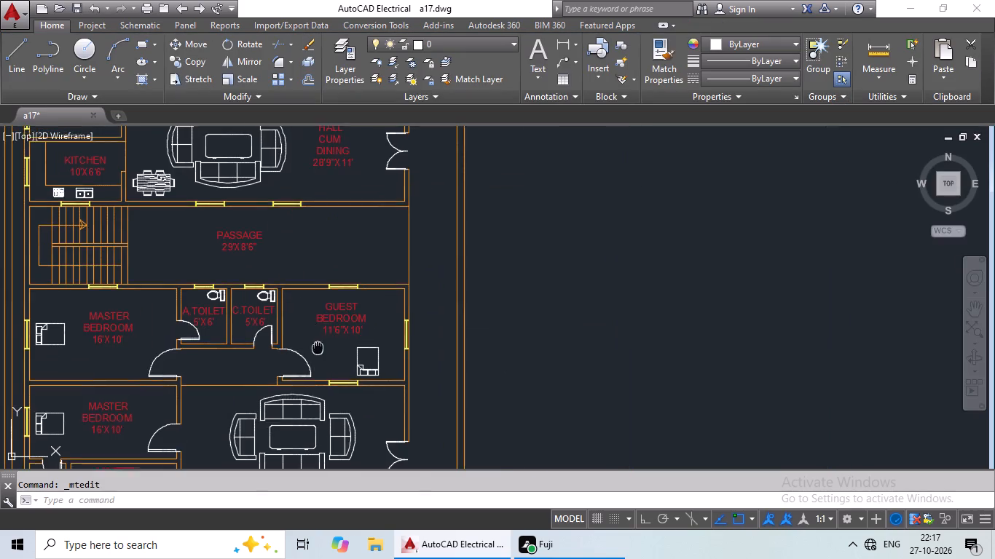
middle_drag(320, 345, 411, 264)
middle_drag(317, 289, 386, 225)
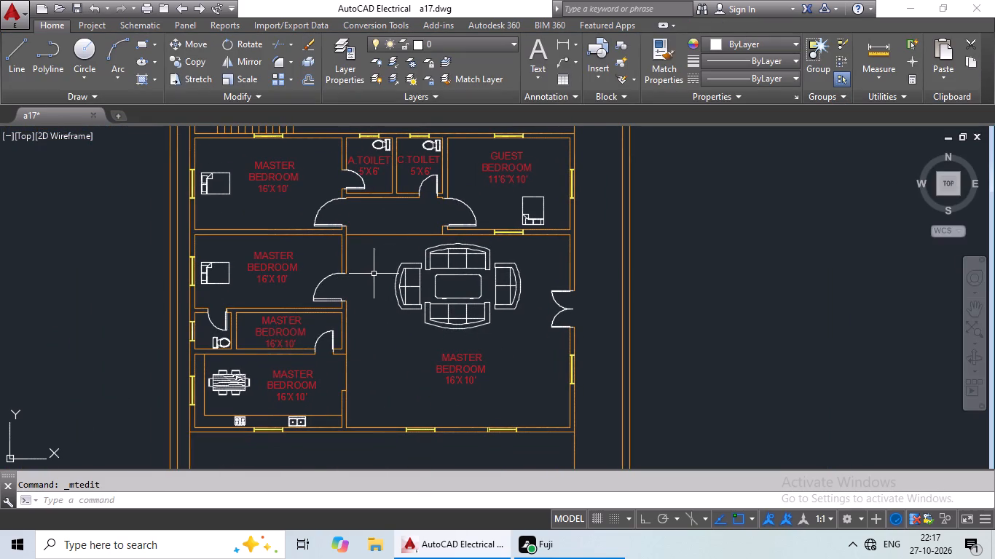
double_click(279, 281)
scroll(275, 279, up, 2)
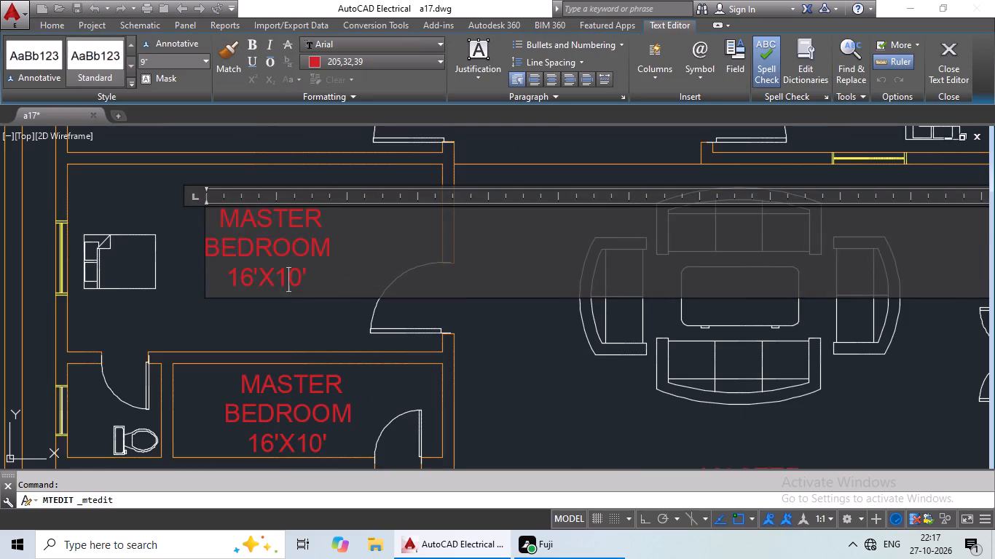
scroll(317, 269, down, 3)
scroll(317, 269, up, 2)
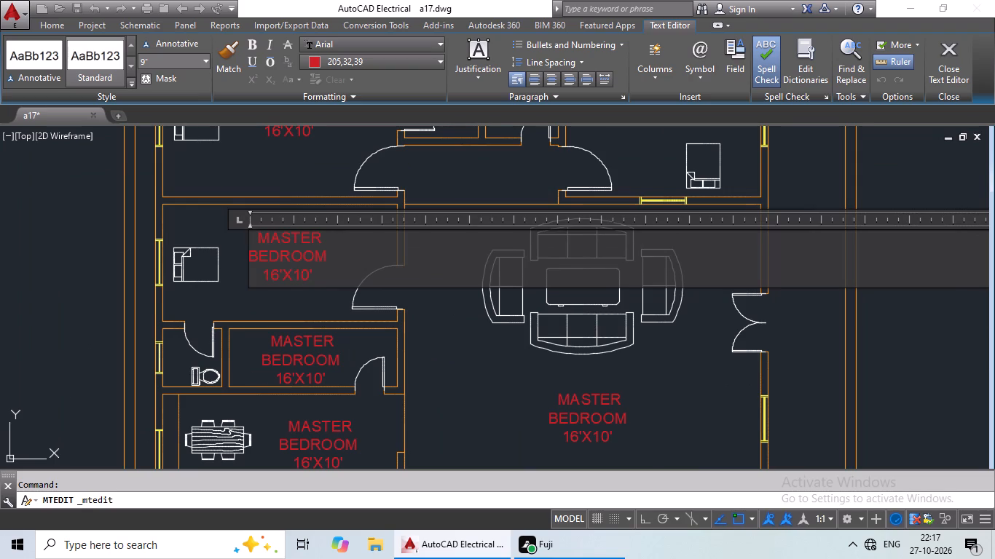
click(344, 272)
key(BackSpace)
key(BackSpace)
key(BackSpace)
key(BackSpace)
key(BackSpace)
key(BackSpace)
key(BackSpace)
key(BackSpace)
key(BackSpace)
key(BackSpace)
key(BackSpace)
key(BackSpace)
key(BackSpace)
key(BackSpace)
key(BackSpace)
key(BackSpace)
key(BackSpace)
key(BackSpace)
key(BackSpace)
key(BackSpace)
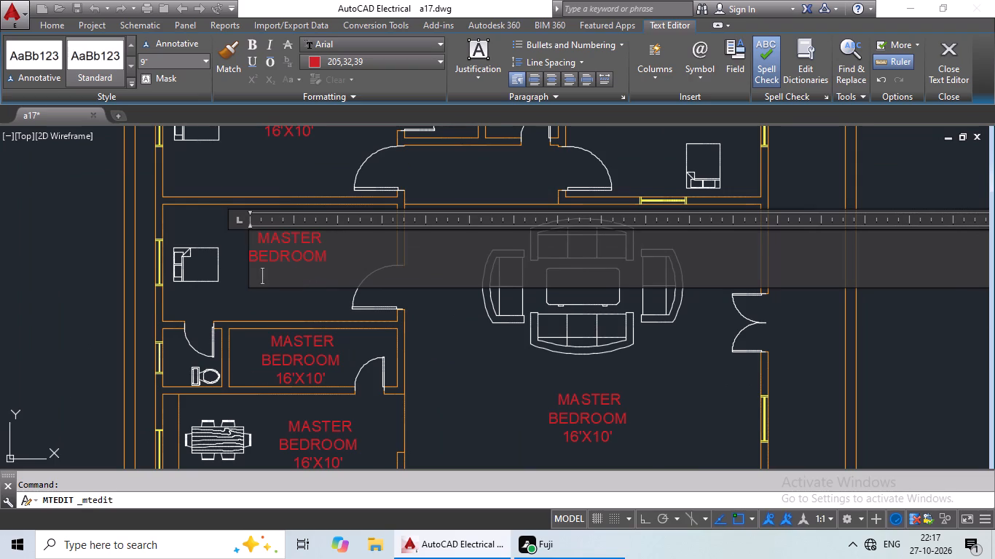
text(KID)
key(apostrophe)
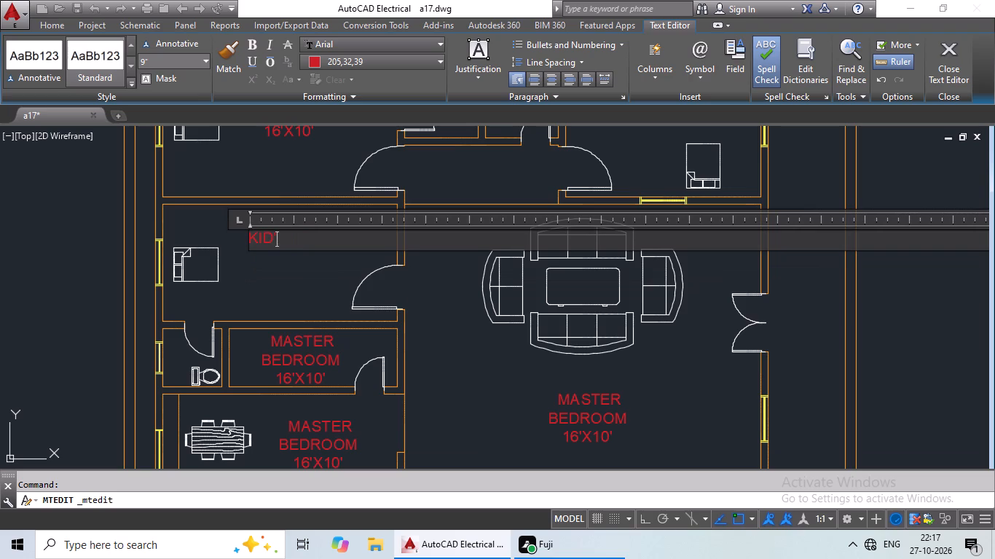
key(shift+s)
key(space)
key(BackSpace)
key(Return)
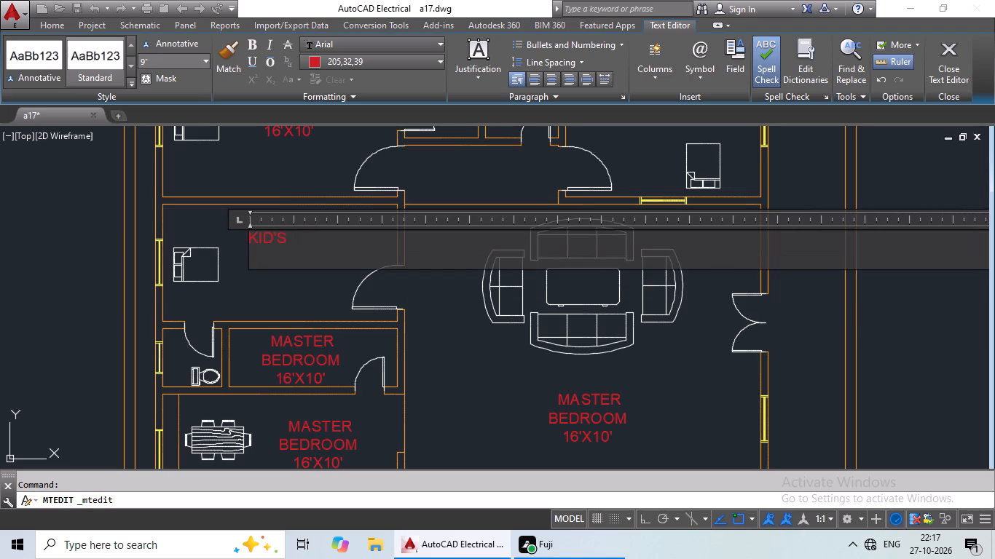
text(BEDROOM)
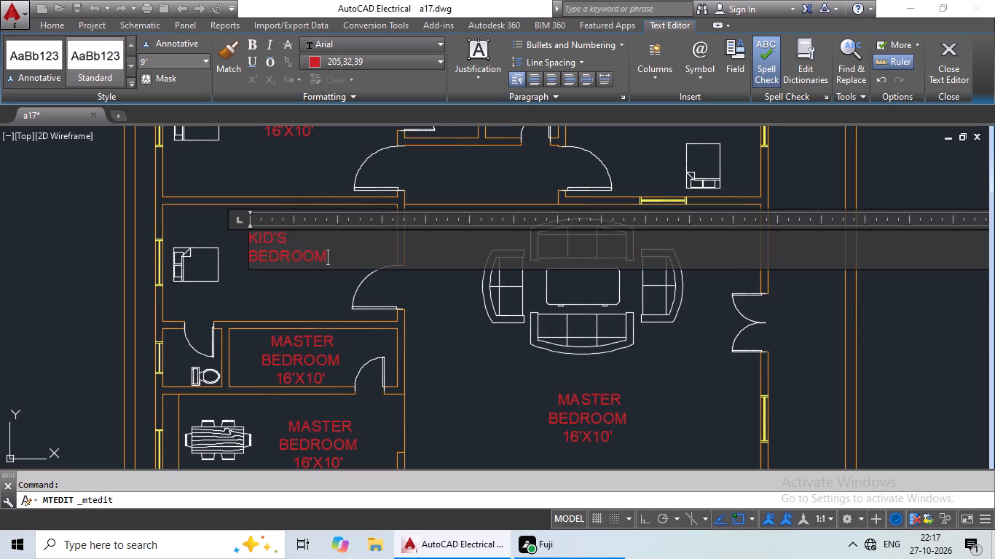
key(Return)
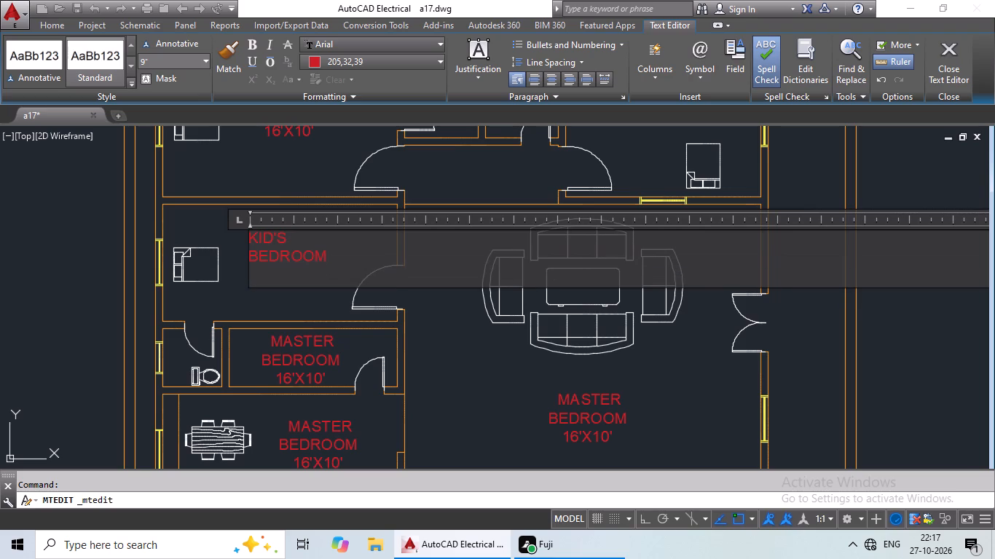
text(16')
text(X10')
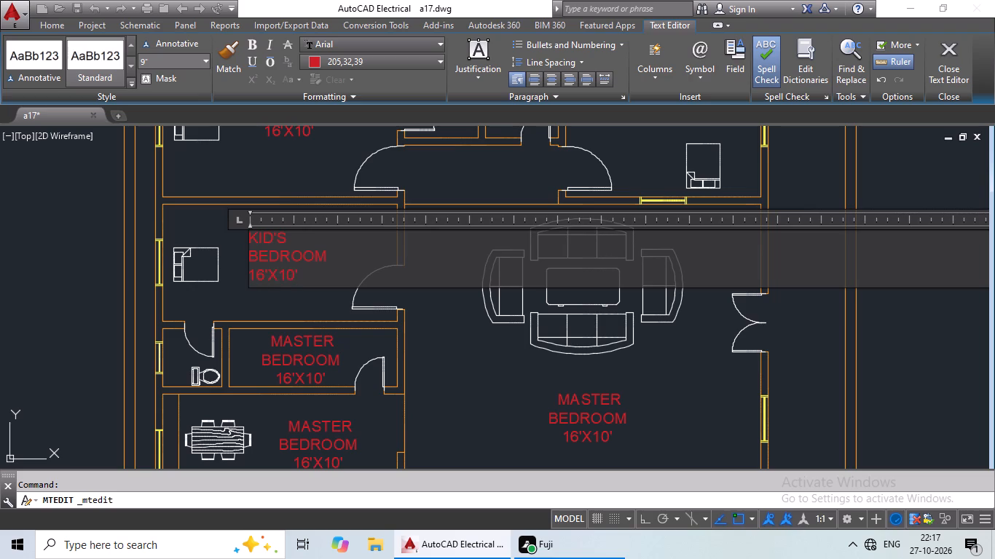
Indent the KID'S and 16'X10' lines by three spaces each around BEDROOM and finish editing the label.
click(253, 240)
key(space)
key(space)
key(space)
click(253, 274)
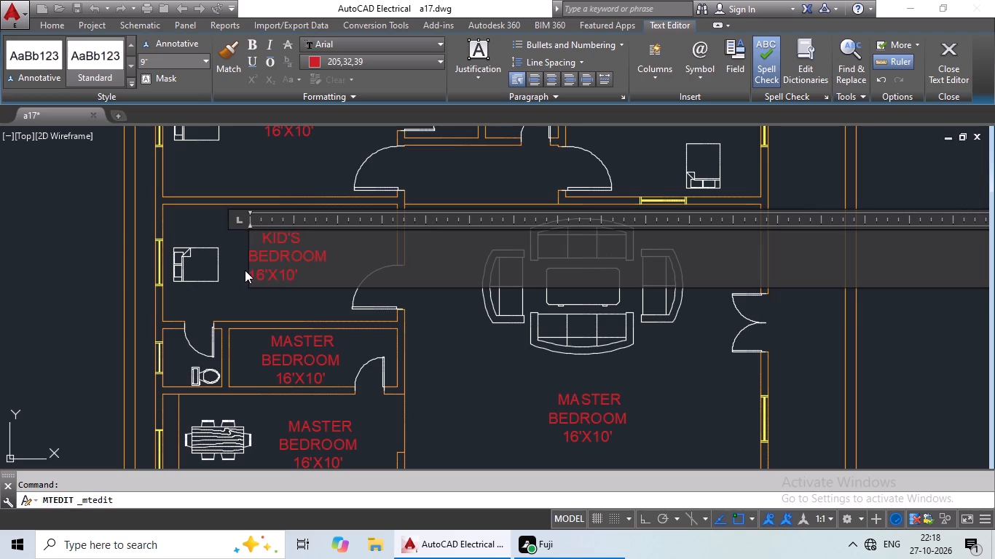
click(248, 270)
key(space)
key(space)
key(space)
click(282, 302)
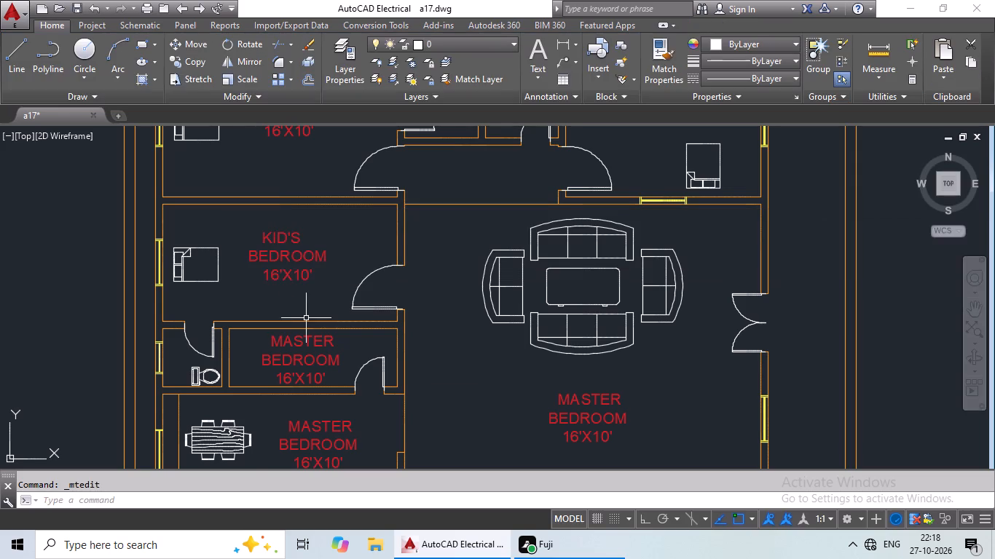
Replace the MASTER BEDROOM label in the narrow room directly south of KID'S BEDROOM with STORE and 7'6"X4' on two lines.
middle_drag(312, 319, 336, 246)
double_click(316, 307)
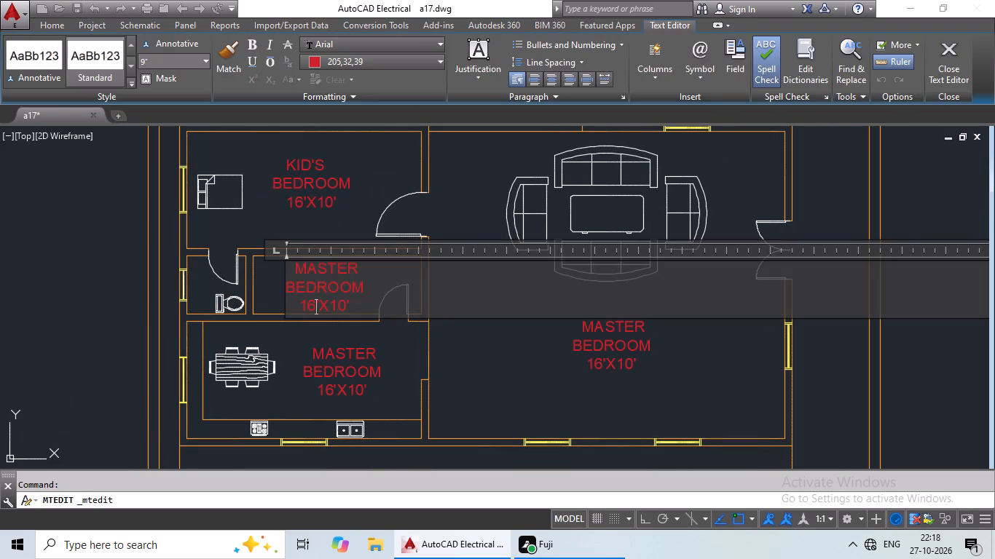
scroll(339, 302, up, 2)
click(385, 309)
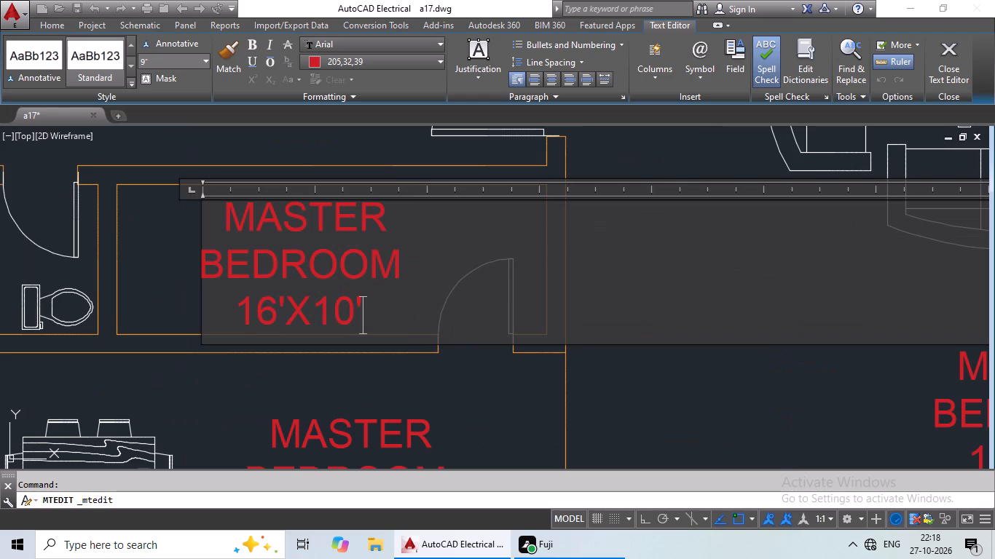
key(BackSpace)
key(BackSpace)
key(BackSpace)
key(BackSpace)
key(BackSpace)
key(BackSpace)
key(BackSpace)
key(BackSpace)
key(BackSpace)
key(BackSpace)
key(BackSpace)
key(BackSpace)
key(BackSpace)
key(BackSpace)
key(BackSpace)
key(BackSpace)
key(BackSpace)
key(BackSpace)
key(BackSpace)
key(BackSpace)
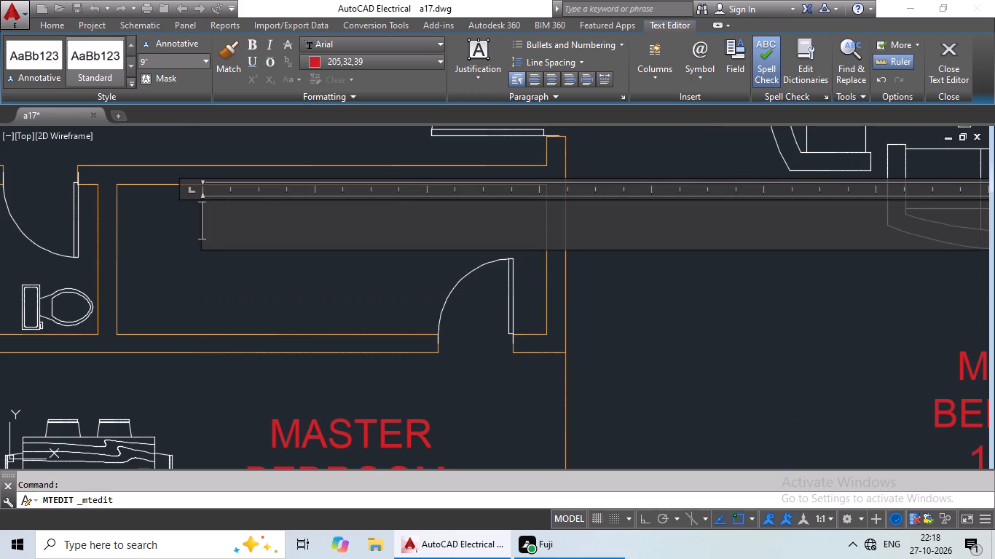
text(STORE)
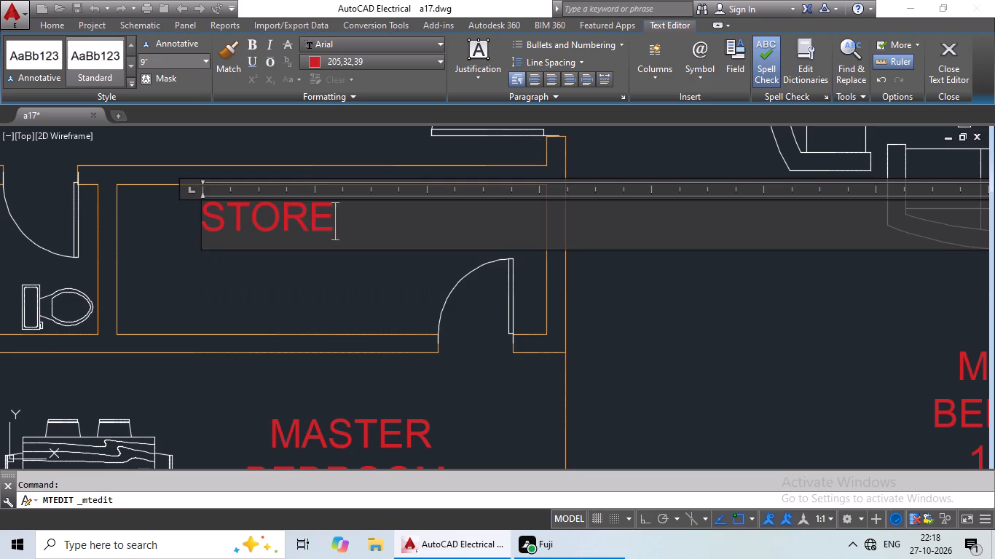
key(Return)
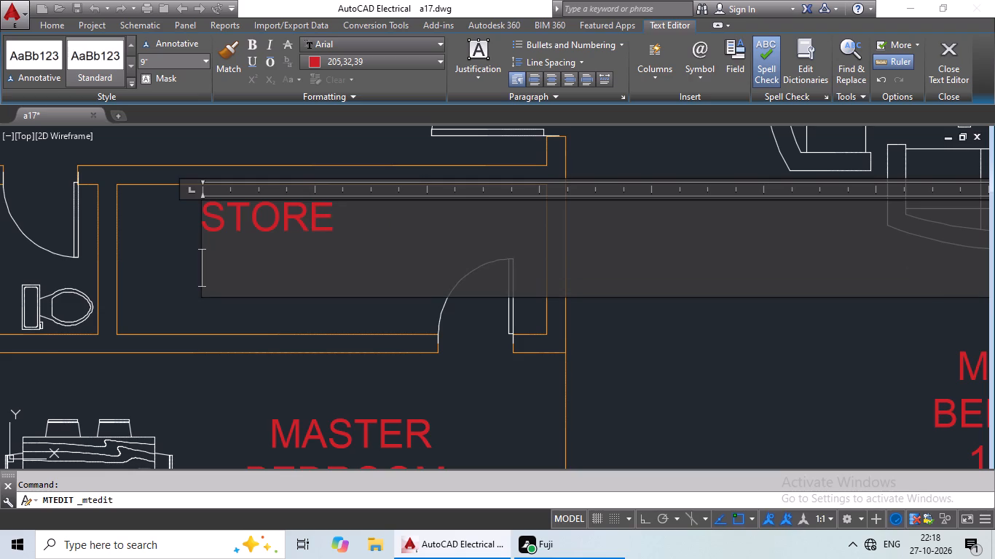
text(7'6"X)
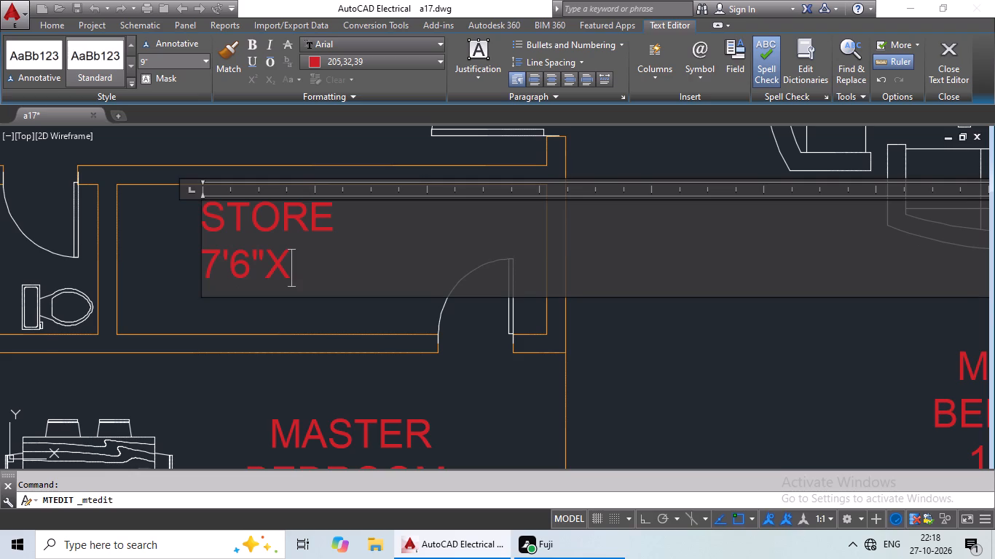
text(4')
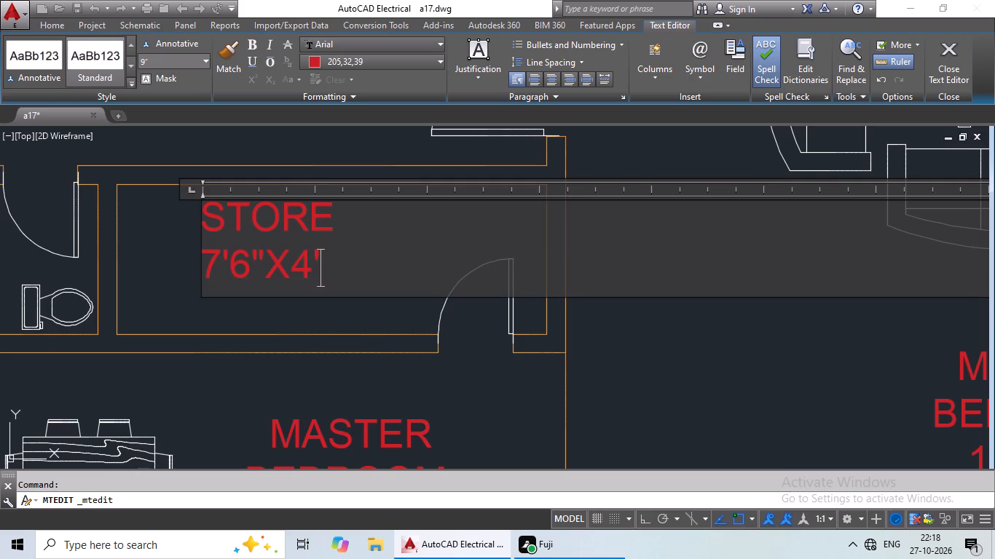
click(354, 334)
Copy the STORE label and paste the copy into the small toilet room west of the store.
middle_drag(280, 331, 480, 317)
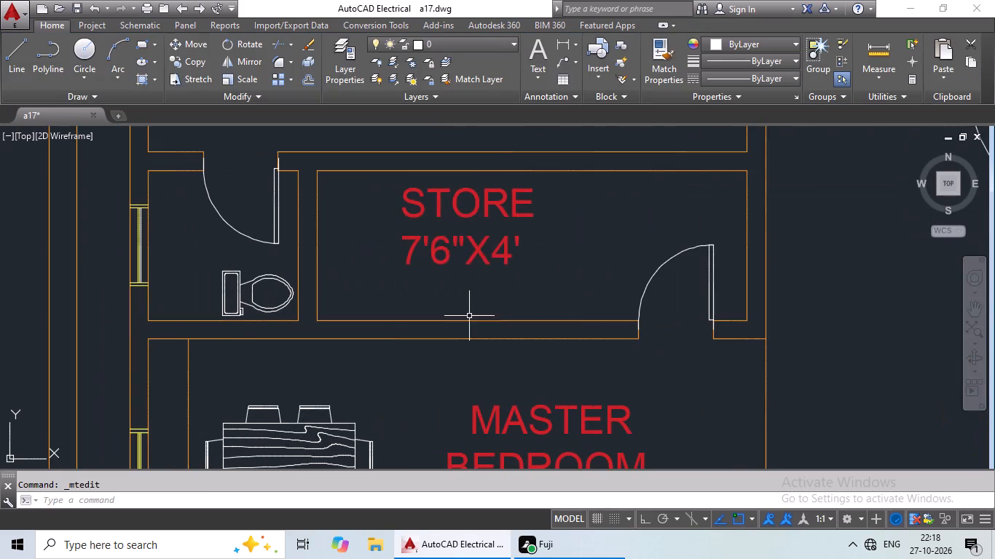
click(471, 248)
click(437, 245)
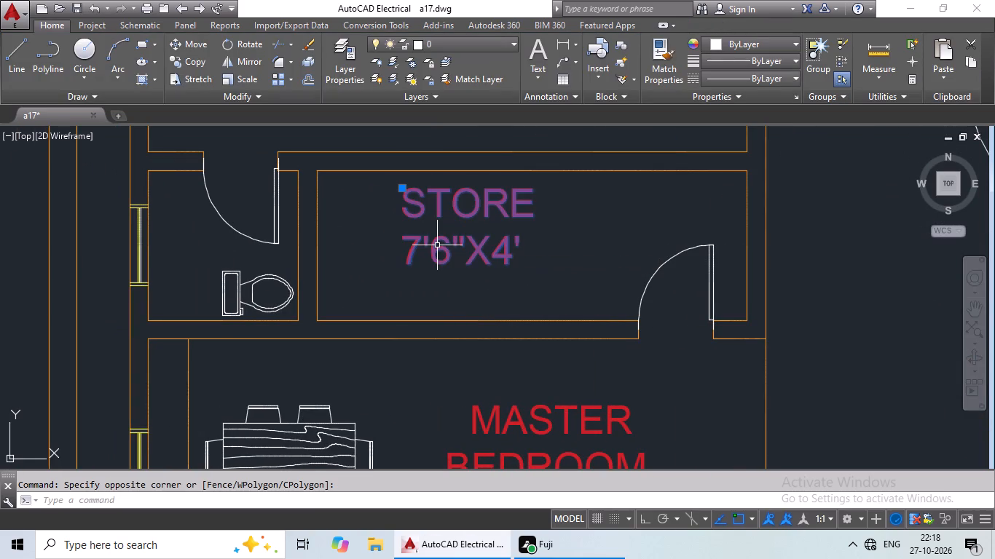
key(ctrl+c)
key(ctrl+v)
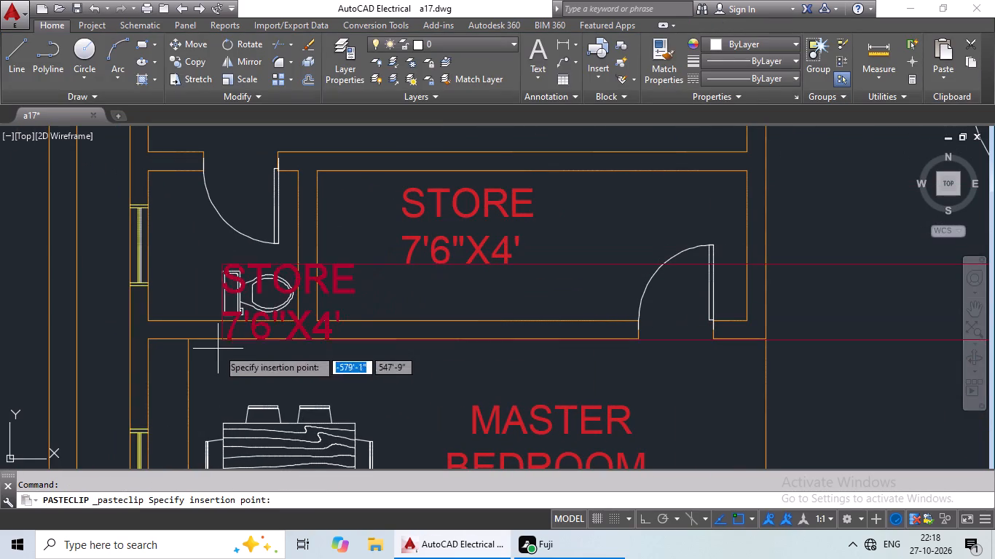
scroll(155, 296, up, 1)
click(155, 296)
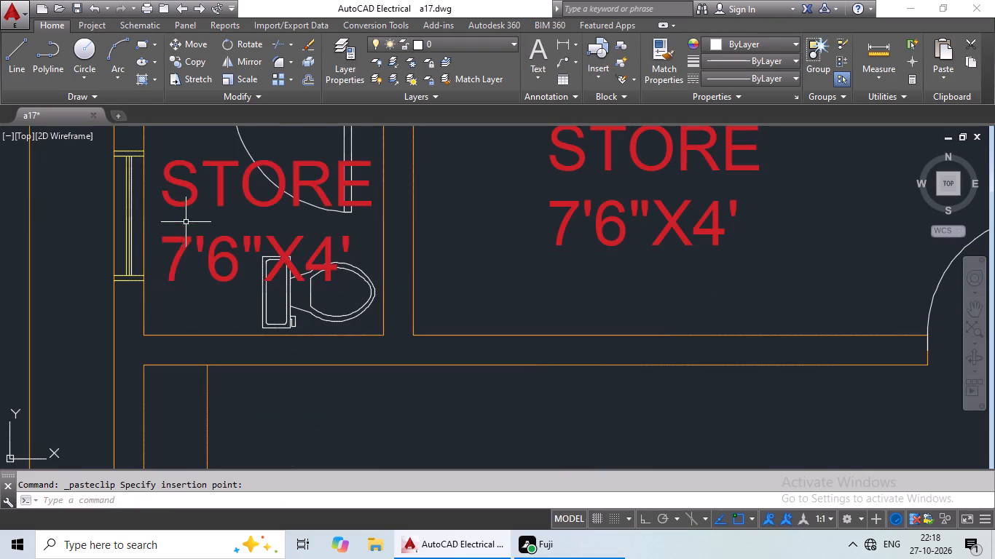
Replace the text of the pasted label in the toilet with A.TOILET and 4'X4' on two lines.
double_click(216, 182)
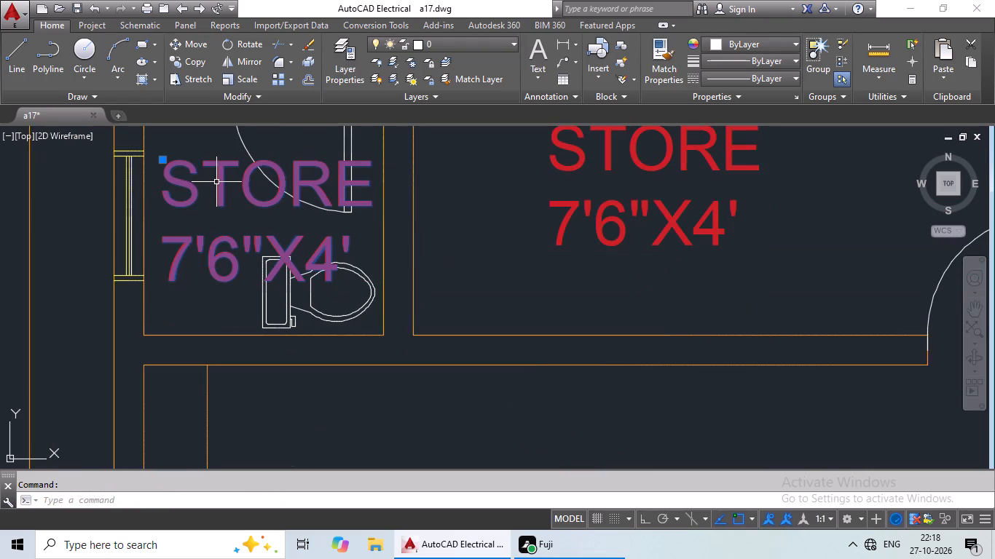
double_click(218, 183)
scroll(293, 248, up, 1)
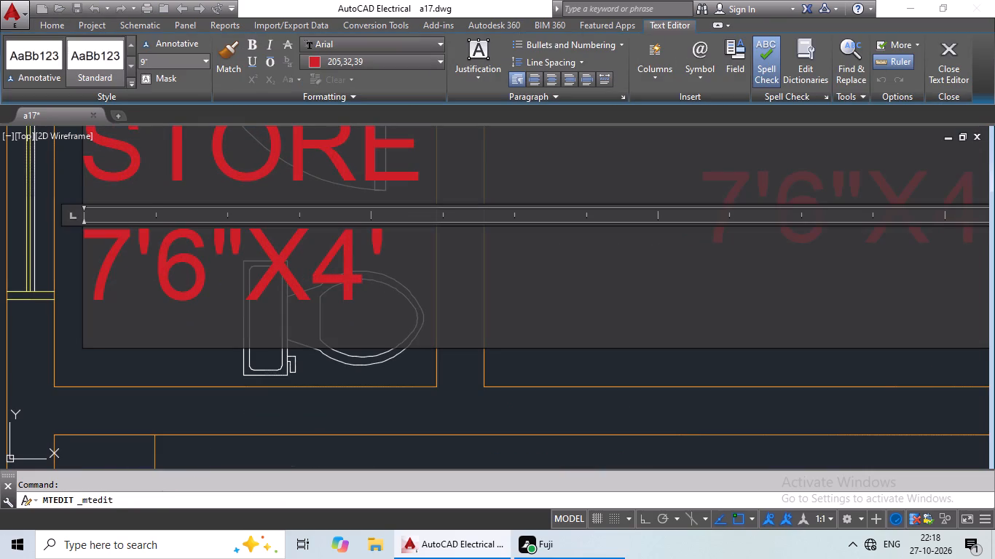
scroll(367, 269, down, 1)
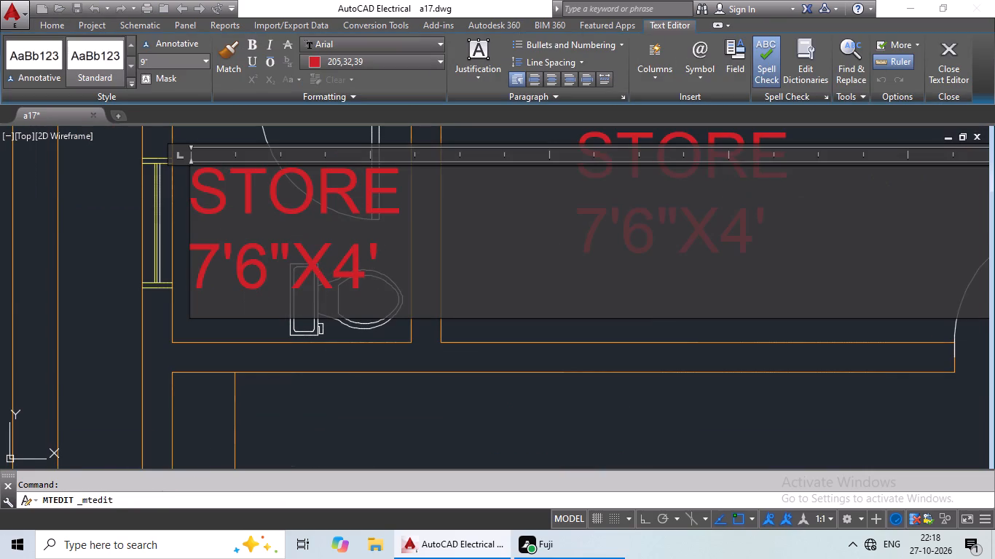
click(393, 263)
key(BackSpace)
key(BackSpace)
key(BackSpace)
key(BackSpace)
key(BackSpace)
key(BackSpace)
key(BackSpace)
key(BackSpace)
key(BackSpace)
key(BackSpace)
key(BackSpace)
key(BackSpace)
key(BackSpace)
key(BackSpace)
key(BackSpace)
key(BackSpace)
key(BackSpace)
key(BackSpace)
key(BackSpace)
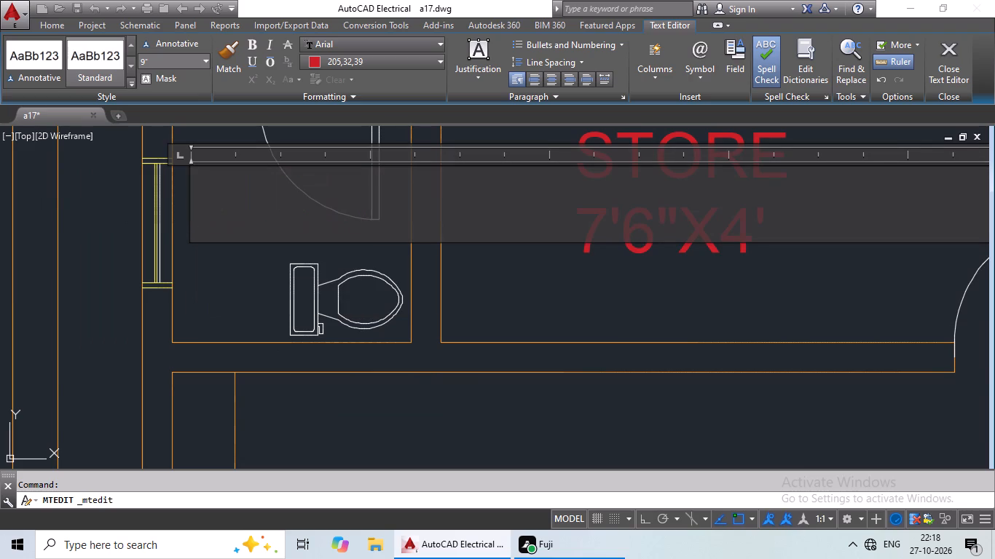
key(shift+a)
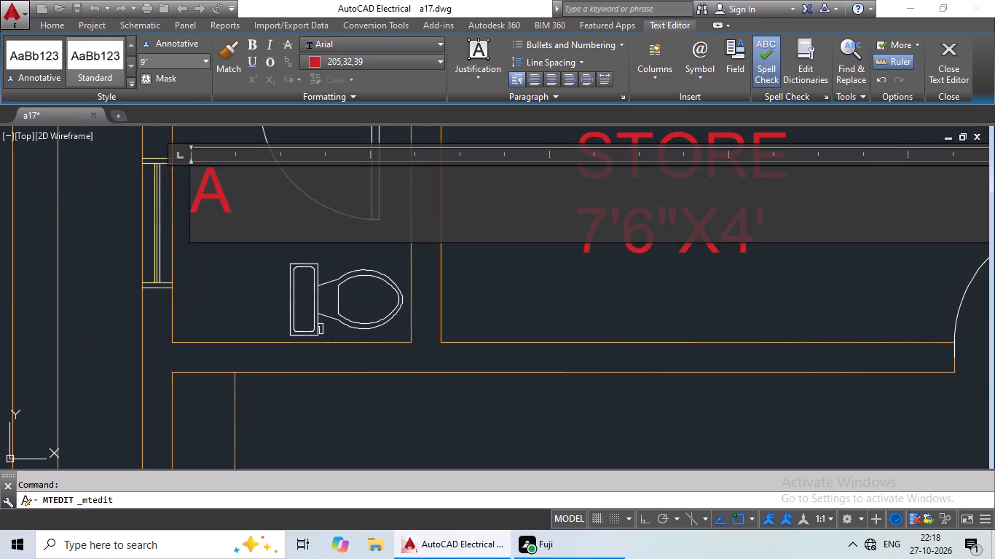
text(.T)
text(OILET)
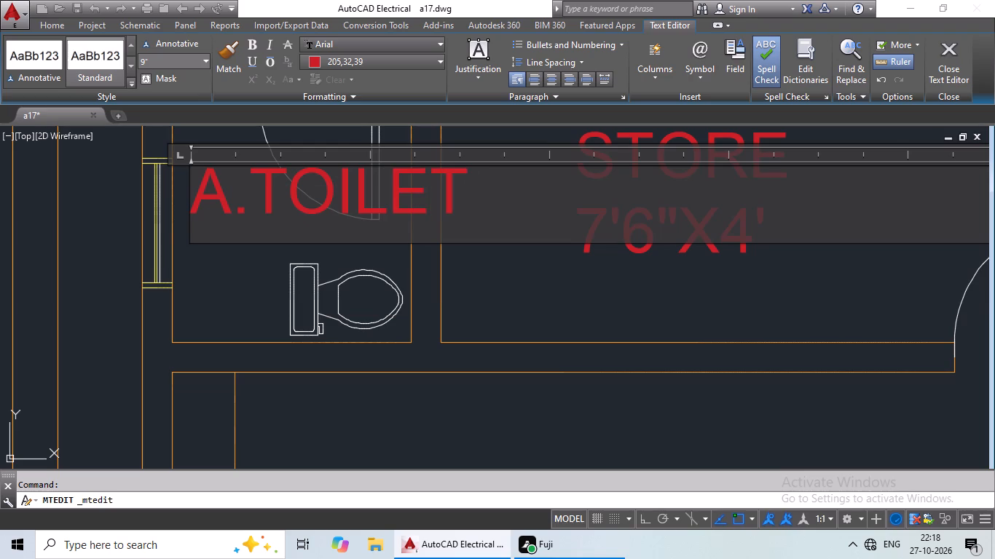
key(Return)
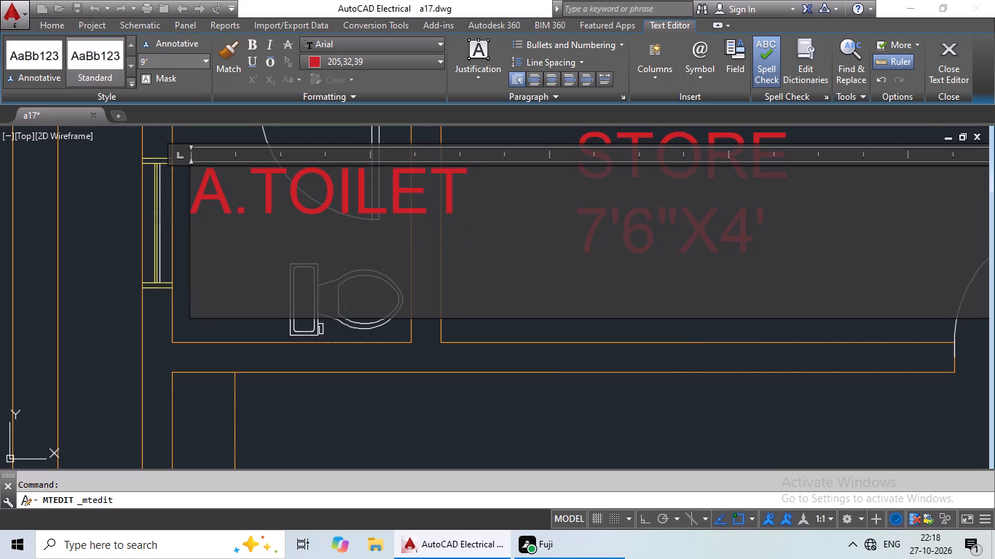
text(4'X4')
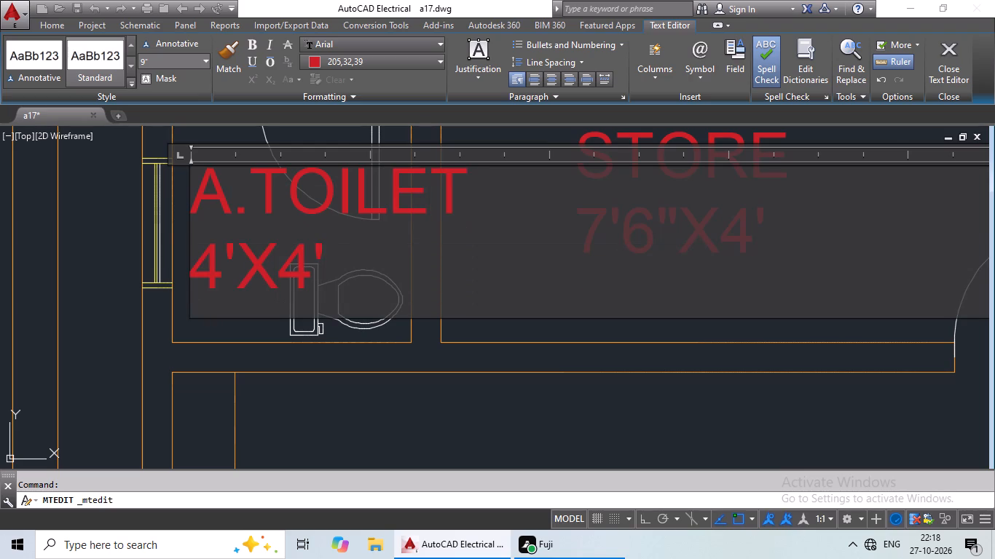
Indent the 4'X4' line by four spaces under A.TOILET and finish editing the label.
click(189, 282)
key(space)
key(space)
key(space)
key(space)
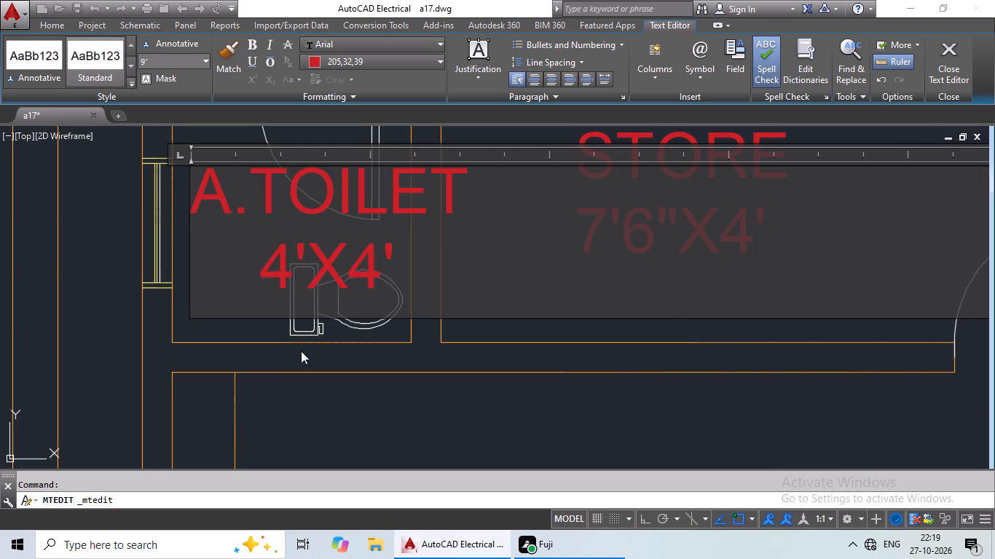
click(301, 351)
Scale the A.TOILET label down by reference, using its text width, so that it fits between the toilet's side walls.
click(319, 203)
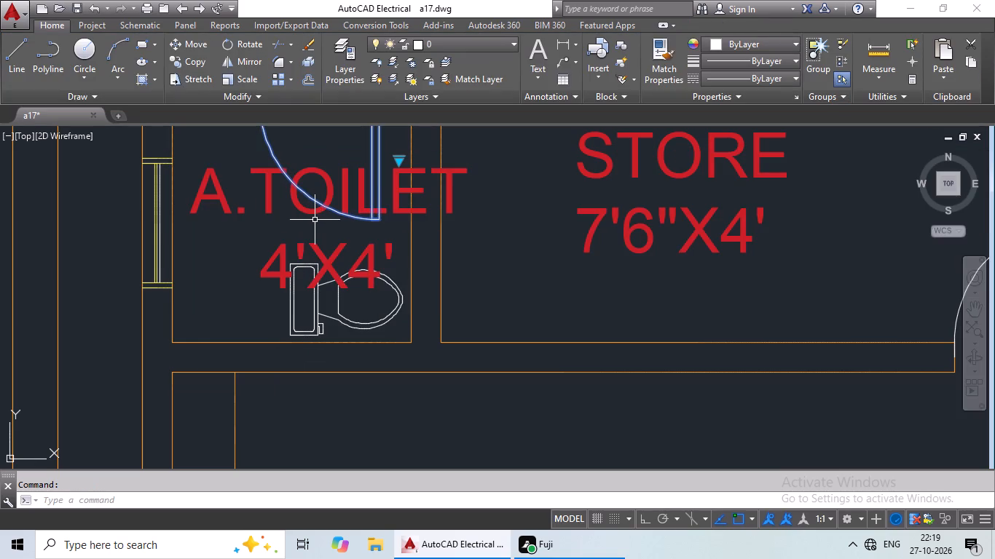
key(Escape)
click(310, 210)
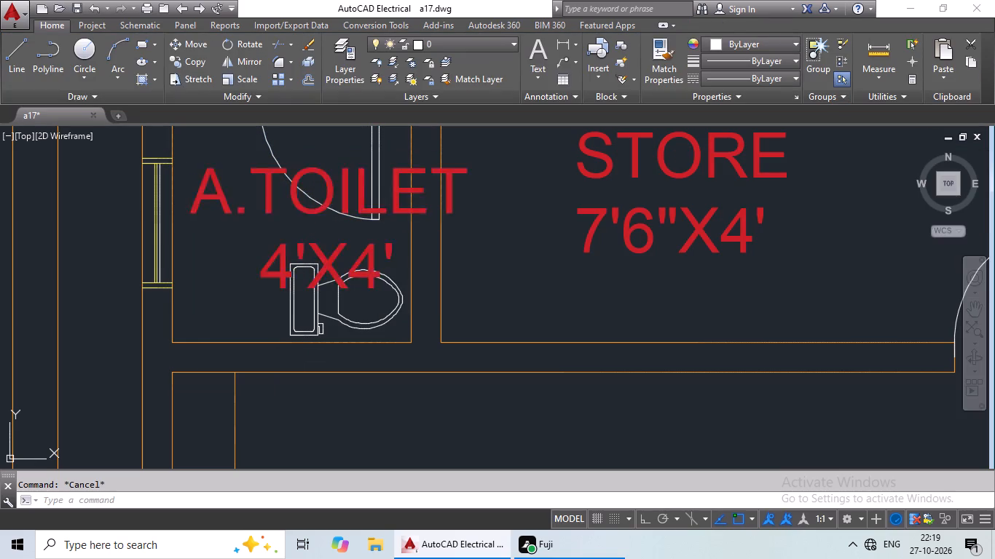
click(254, 78)
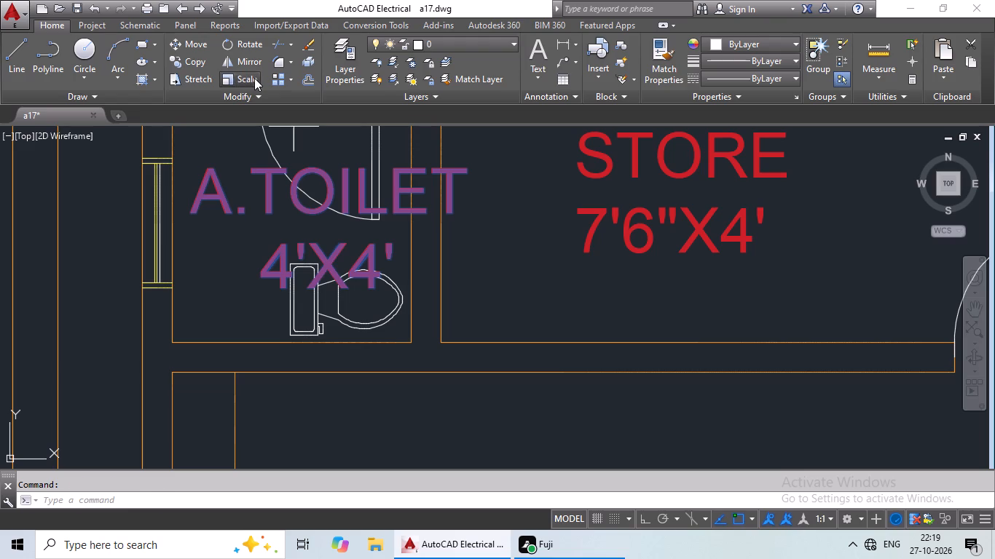
click(203, 191)
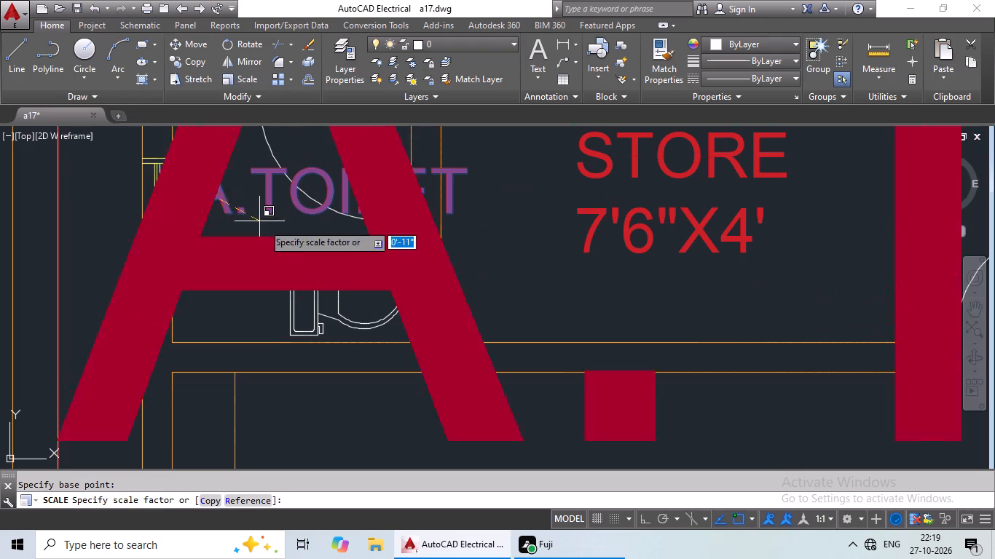
click(251, 505)
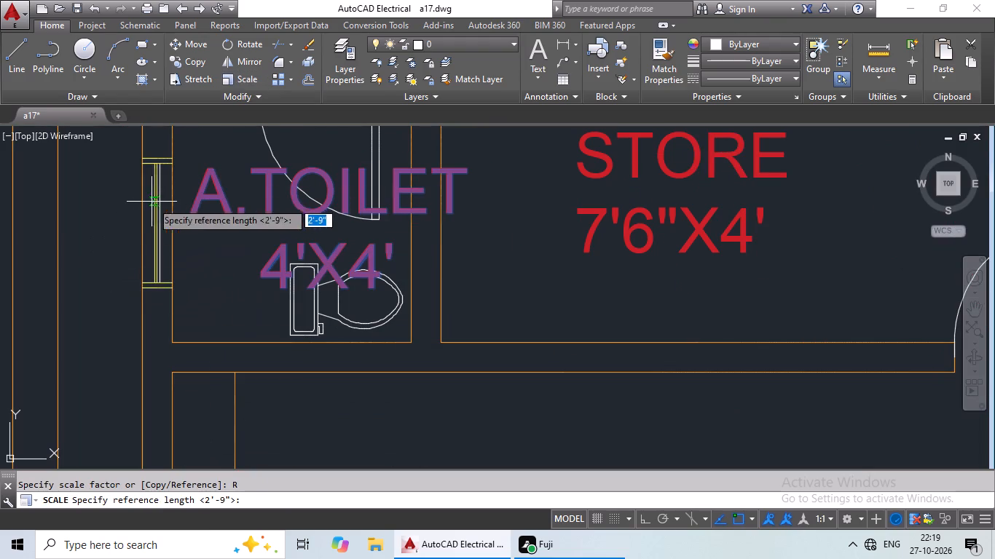
click(191, 210)
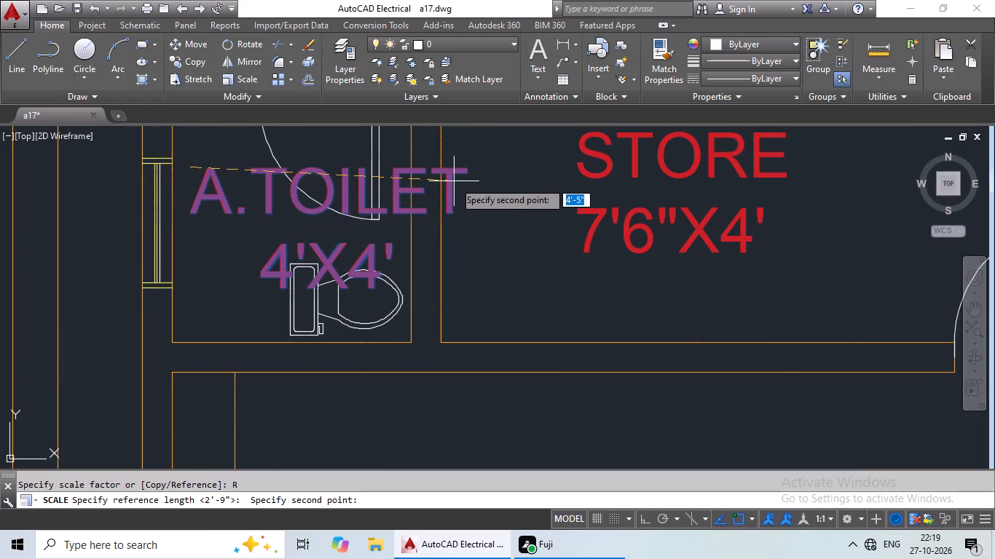
click(454, 181)
click(402, 194)
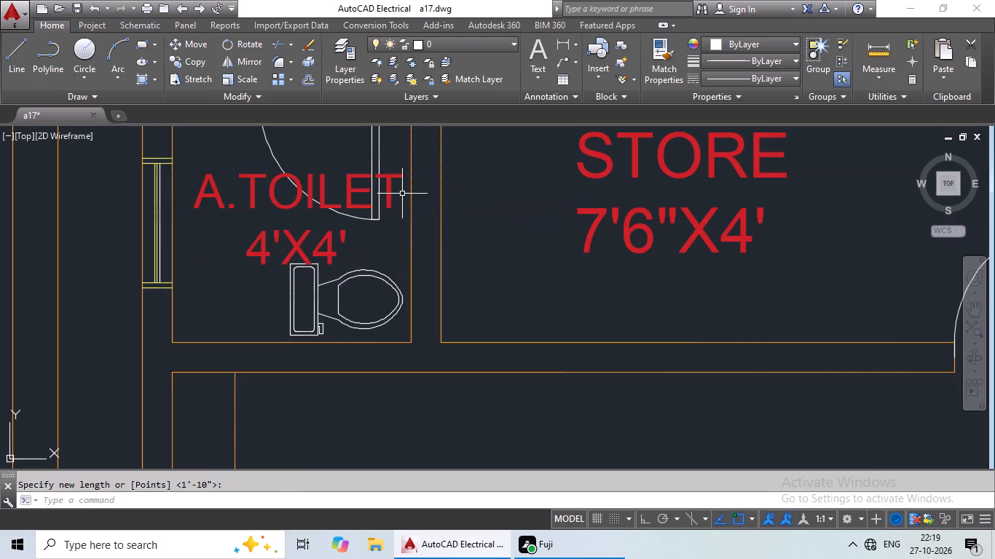
Replace the MASTER BEDROOM label beside the dining table with KITCHEN, CUM, DINING and 16'X8' on four lines.
scroll(399, 213, down, 2)
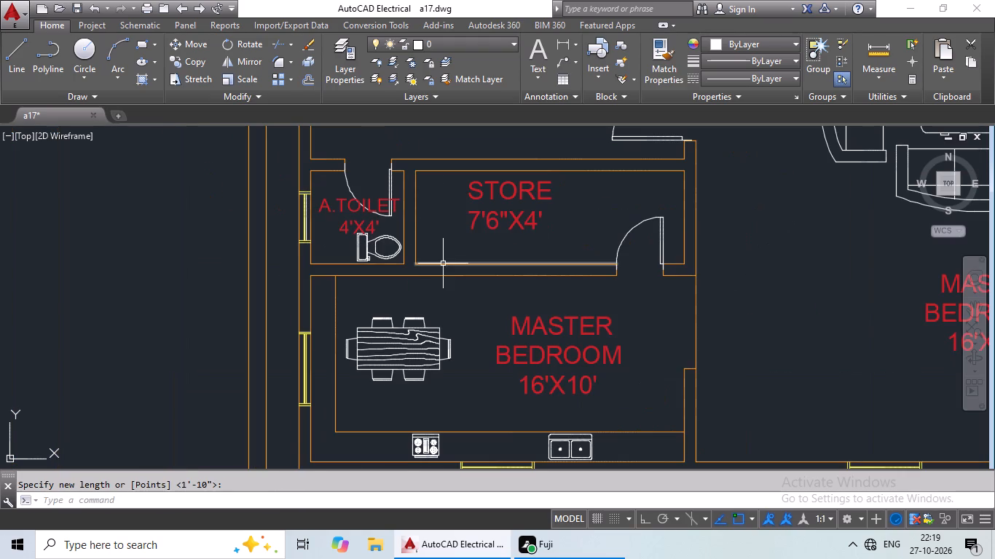
middle_drag(444, 263, 460, 167)
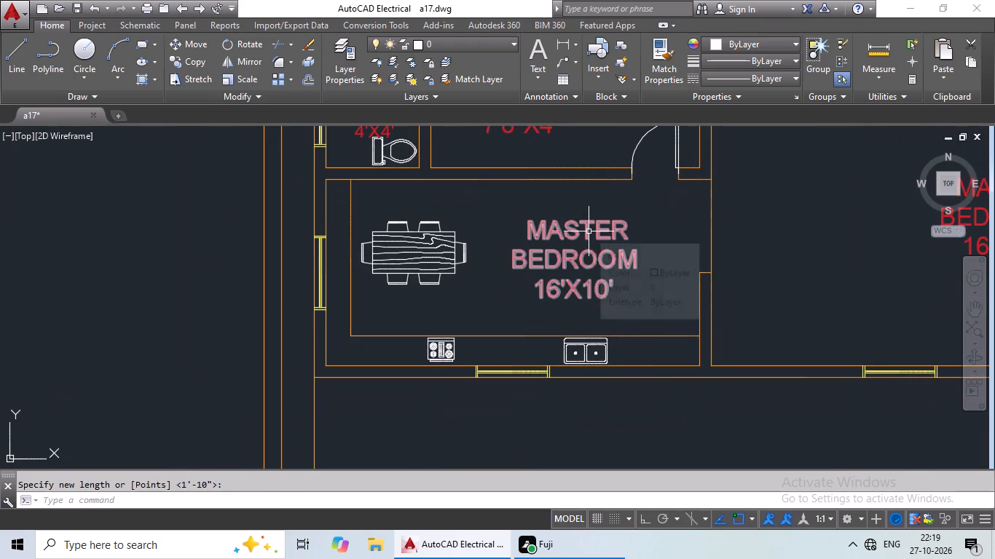
double_click(589, 232)
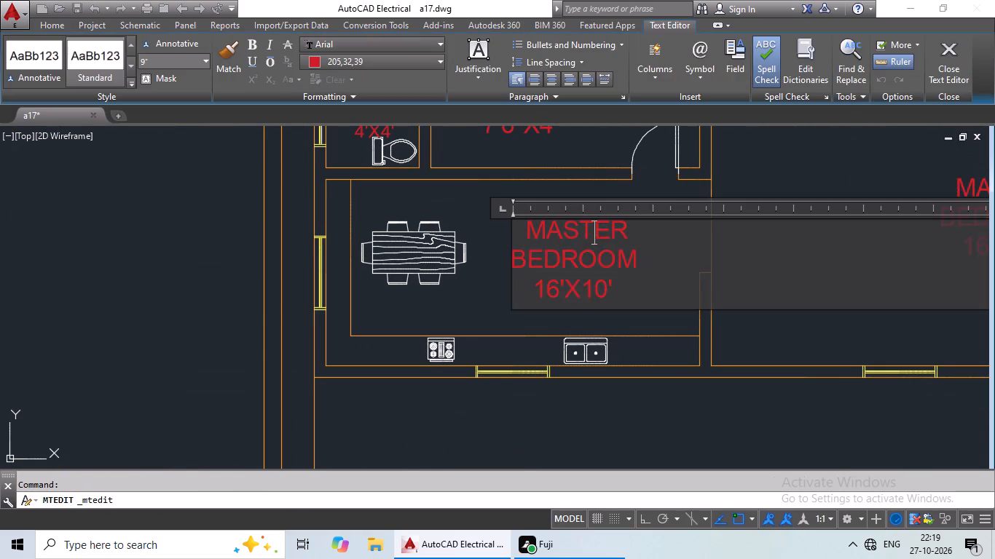
scroll(587, 238, up, 2)
click(664, 367)
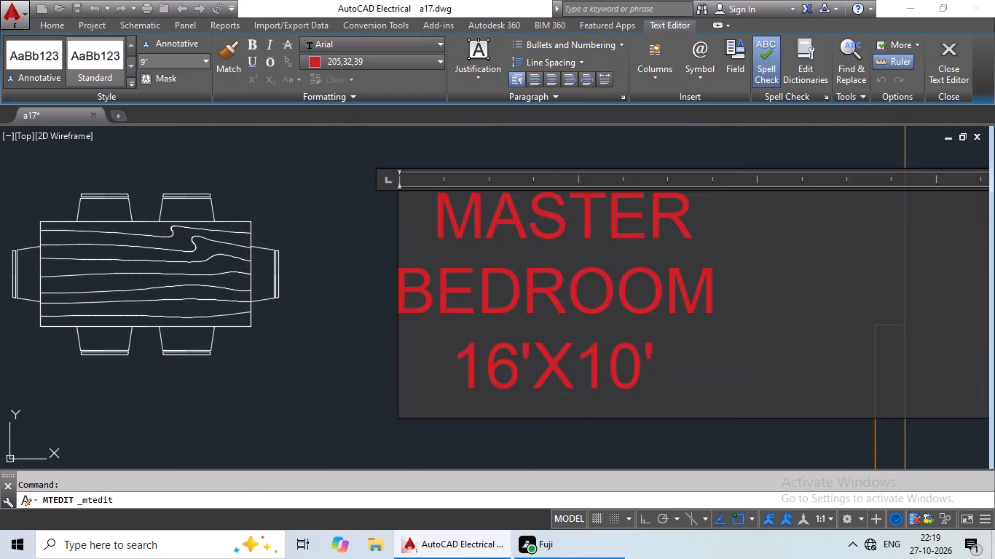
key(BackSpace)
key(BackSpace)
key(BackSpace)
key(BackSpace)
key(BackSpace)
key(BackSpace)
key(BackSpace)
key(BackSpace)
key(BackSpace)
key(BackSpace)
key(BackSpace)
key(BackSpace)
key(BackSpace)
key(BackSpace)
key(BackSpace)
key(BackSpace)
key(BackSpace)
key(BackSpace)
key(BackSpace)
key(BackSpace)
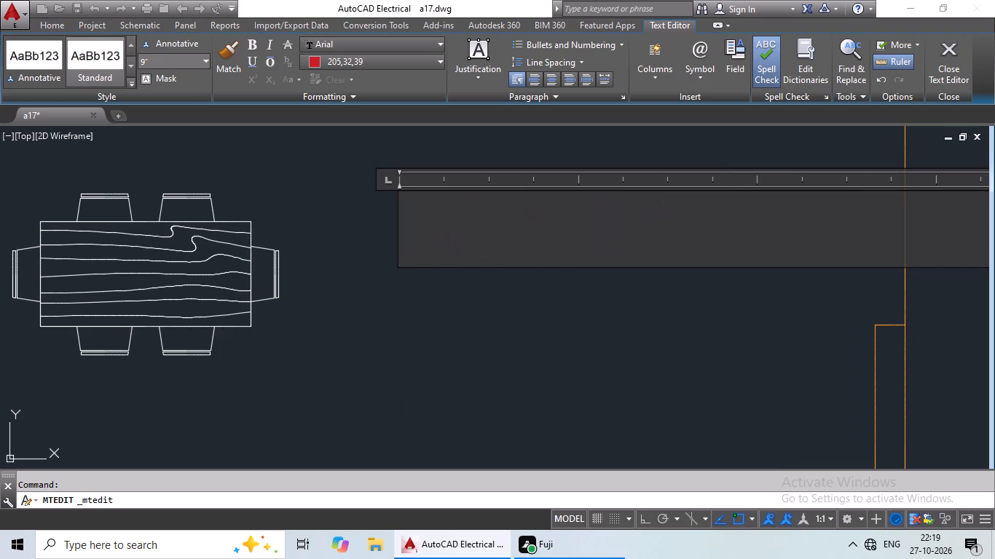
text(KIT)
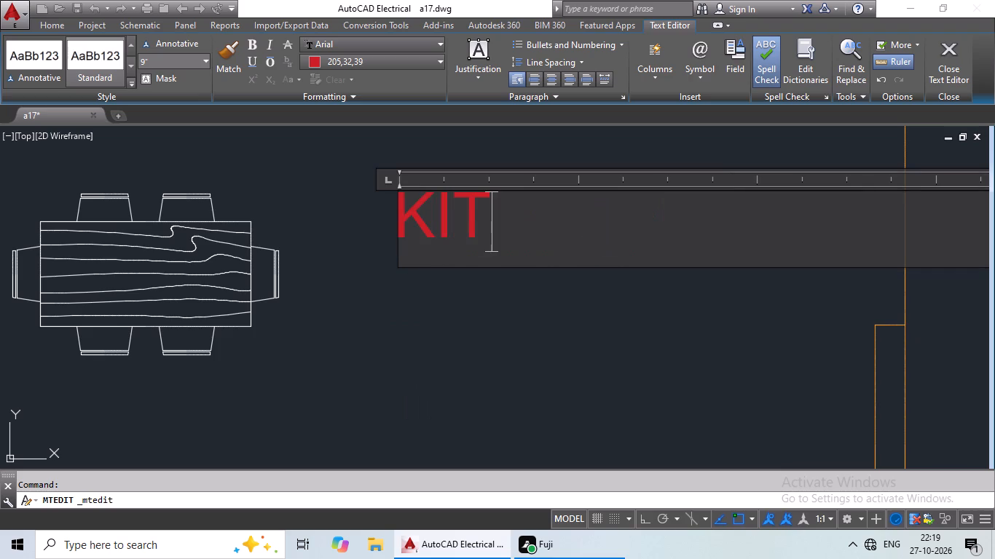
key(shift+c)
text(HEN)
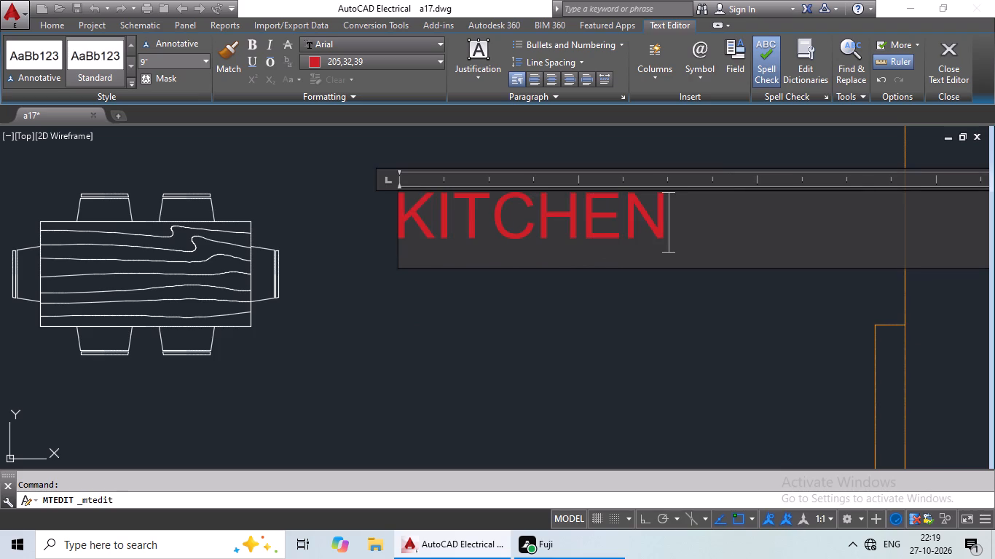
key(Return)
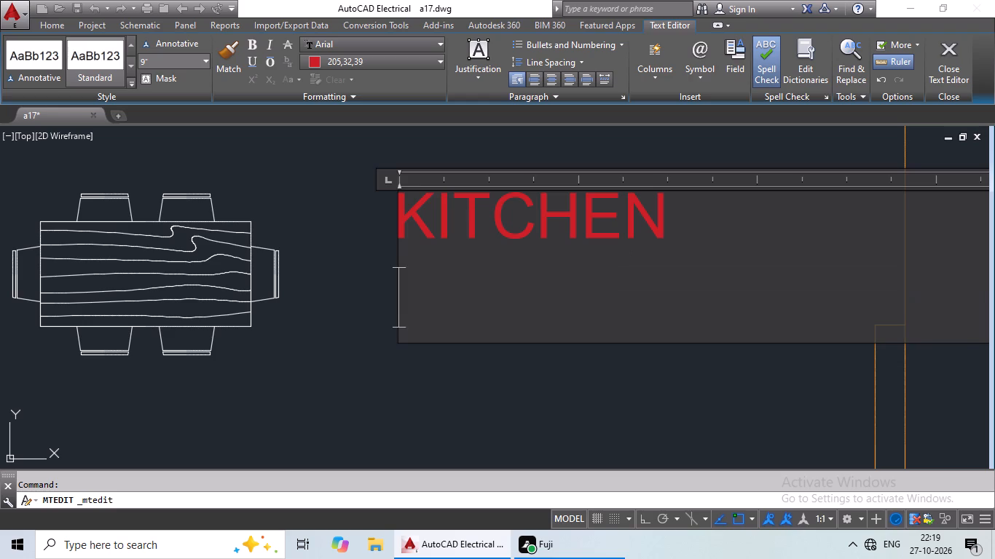
text(CUM)
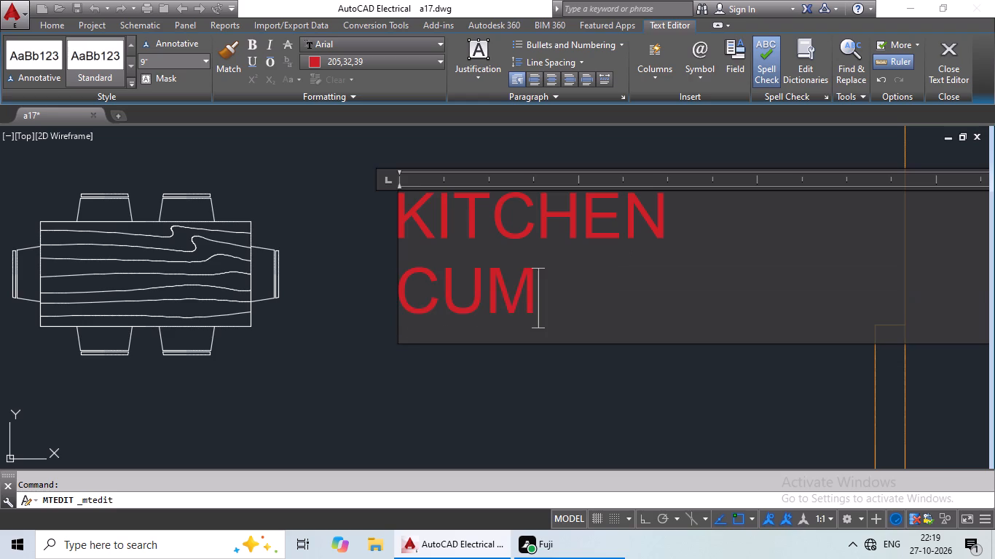
key(Return)
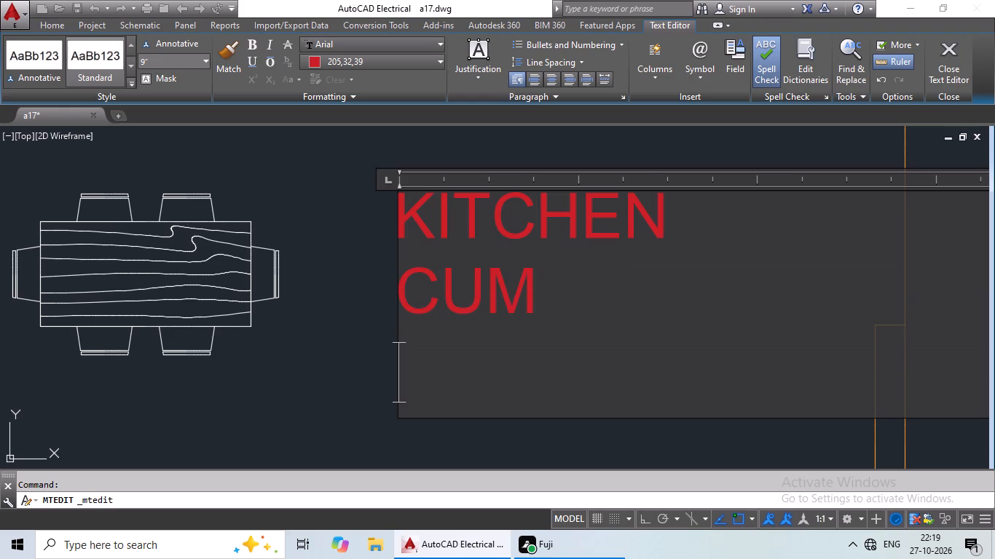
key(shift+d)
text(ININ)
key(shift+g)
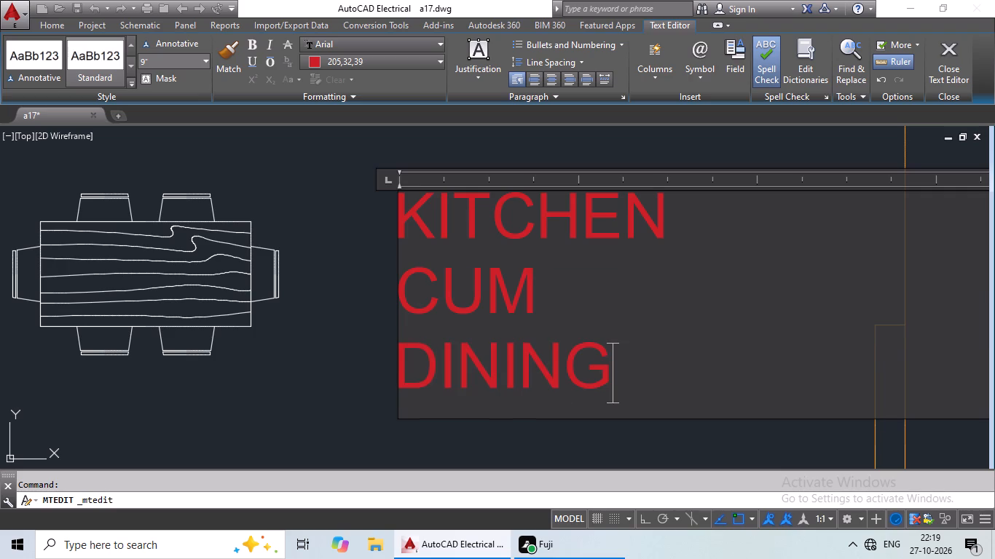
key(Return)
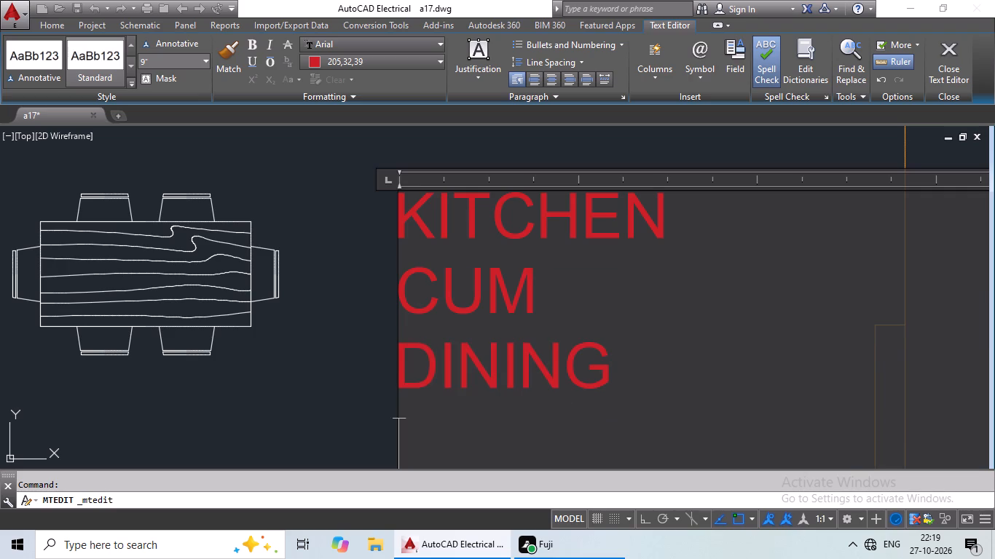
text(16')
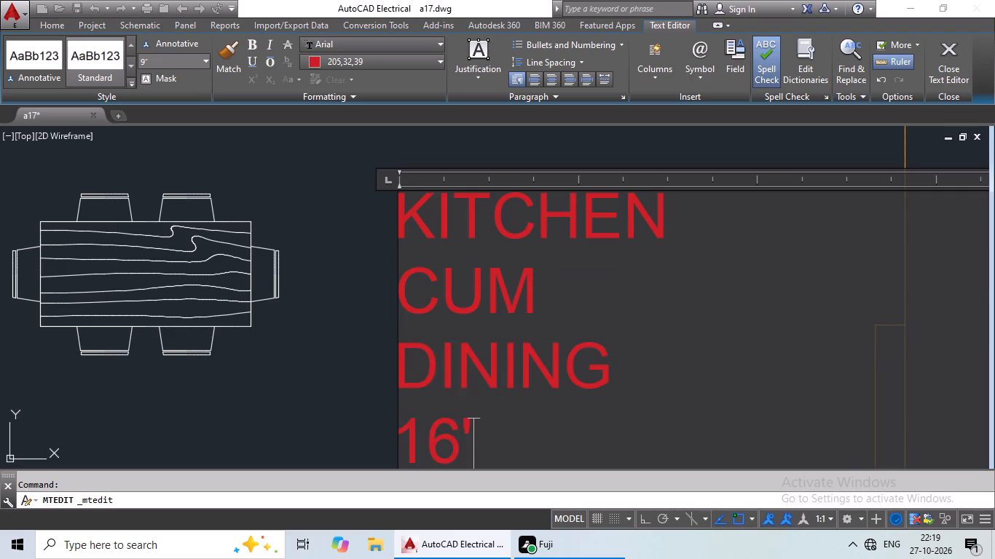
key(shift+x)
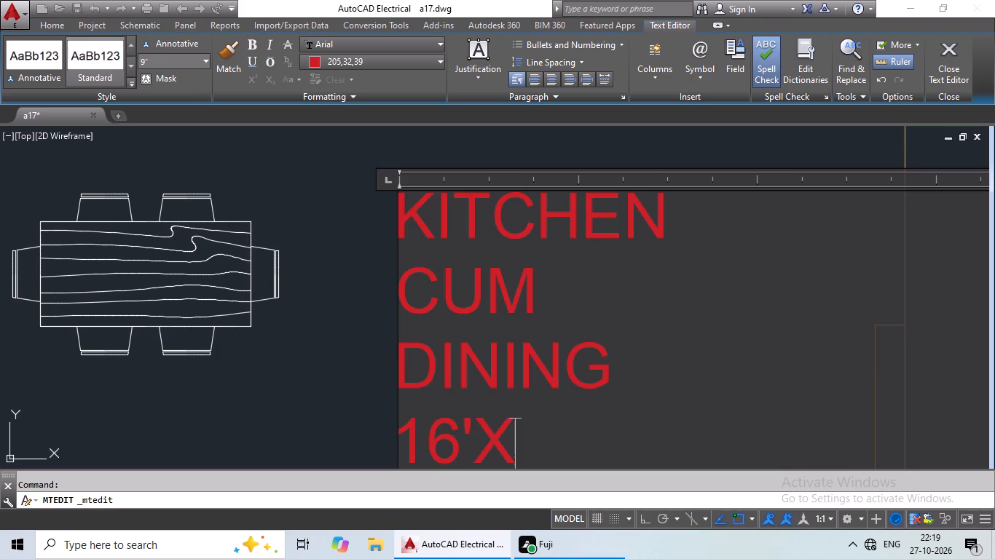
text(8')
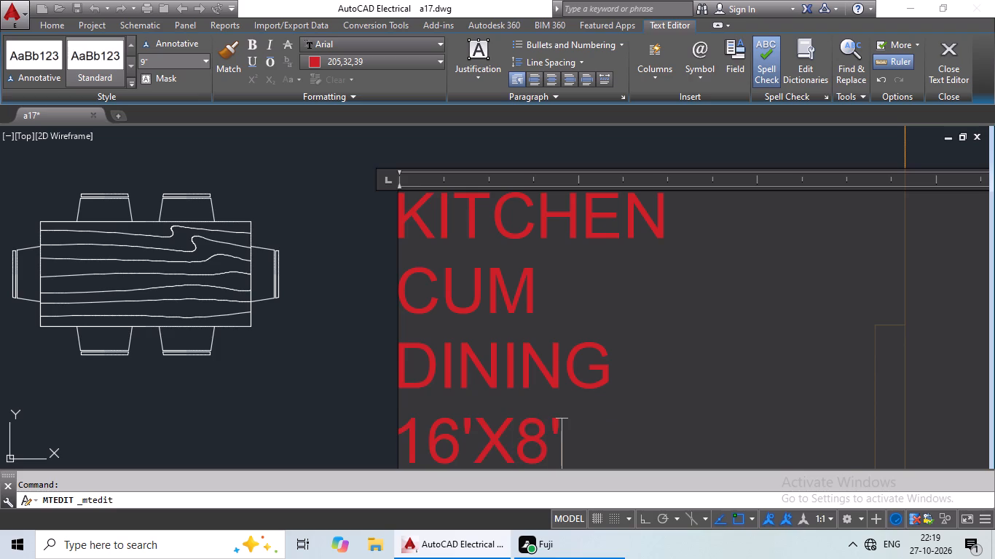
Indent CUM by three spaces, DINING by one and 16'X8' by two under KITCHEN, and finish editing the label.
click(401, 304)
key(space)
key(space)
key(space)
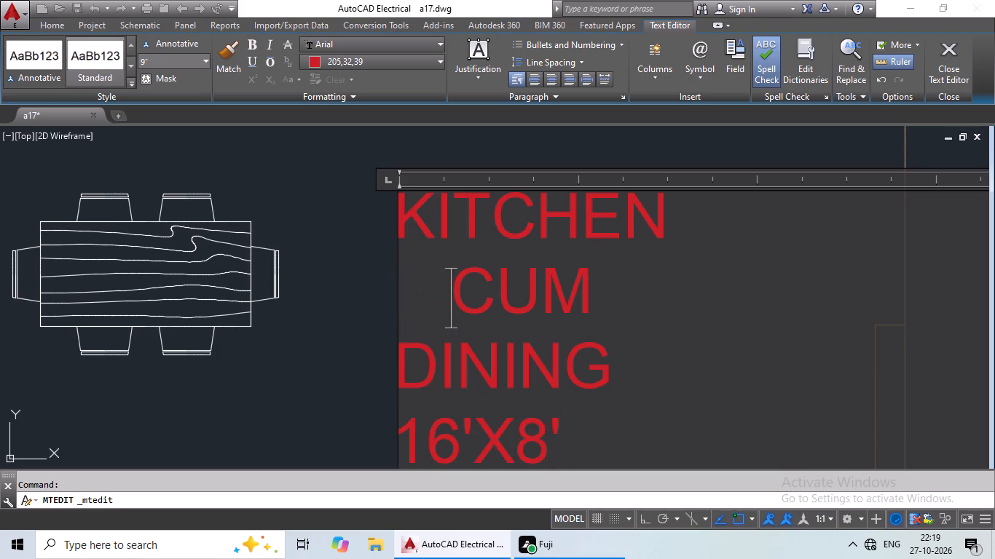
click(402, 368)
key(space)
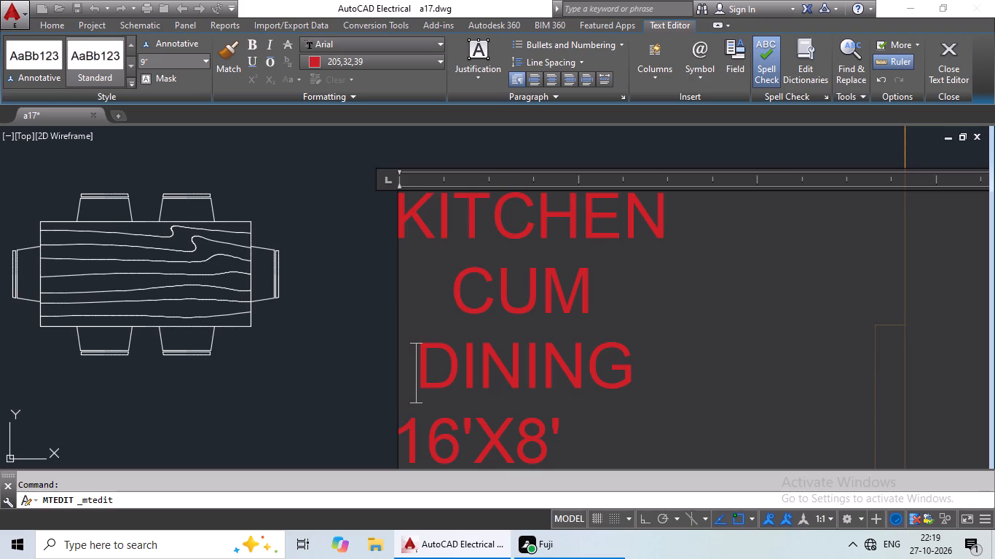
click(413, 446)
click(407, 448)
key(space)
key(space)
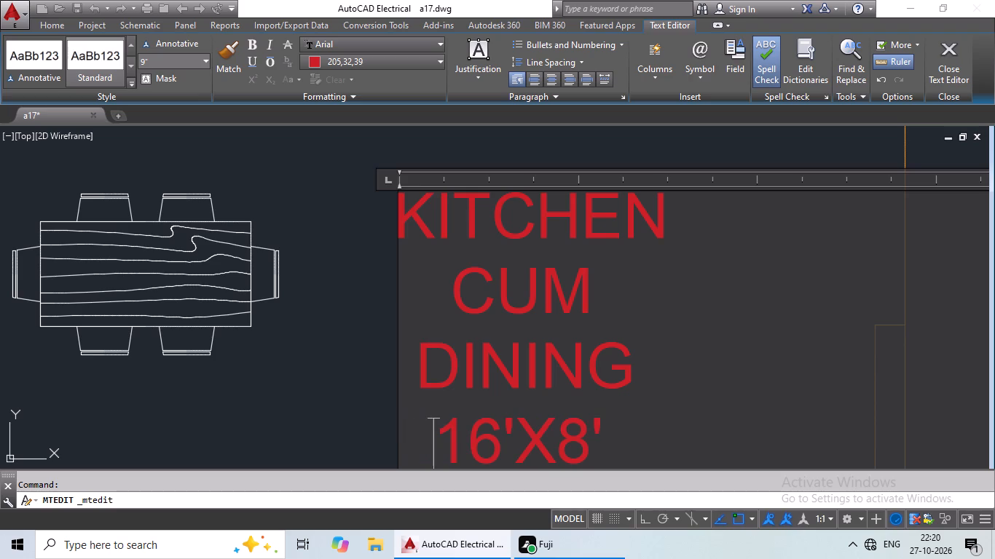
click(363, 381)
Replace the MASTER BEDROOM label below the sofa set with LIVING, ROOM and 22'9"X21'6" on three lines.
scroll(381, 361, down, 3)
middle_drag(506, 360, 302, 366)
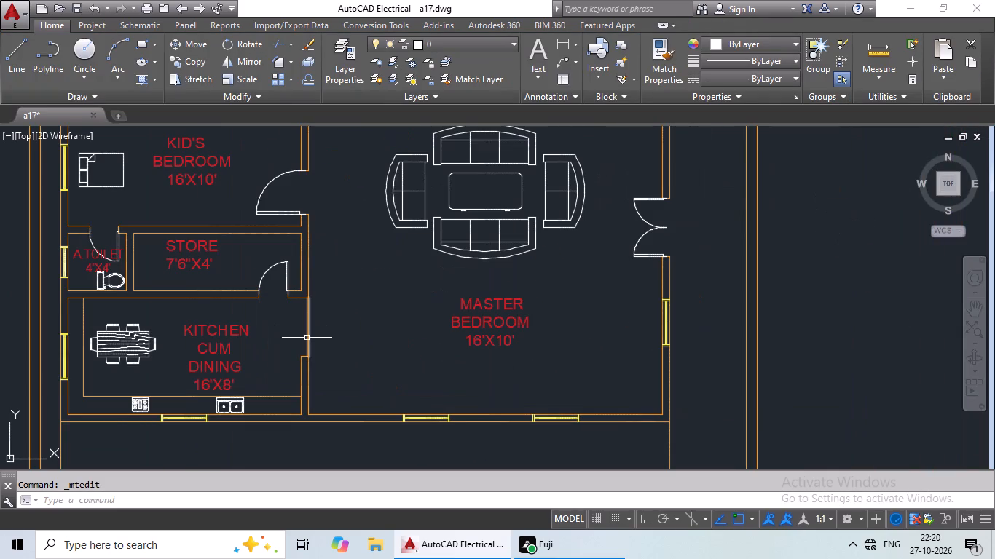
double_click(463, 335)
double_click(487, 327)
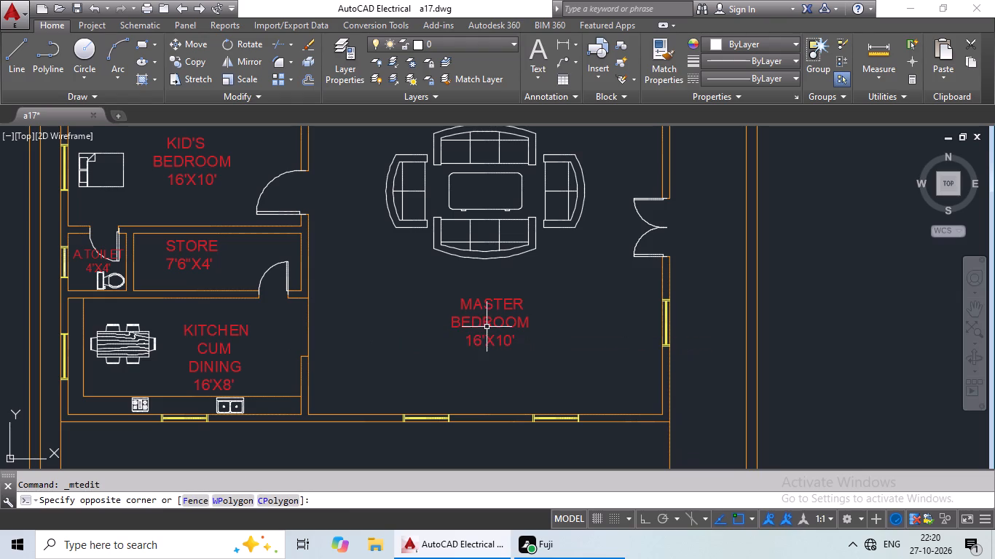
double_click(470, 322)
scroll(486, 333, up, 2)
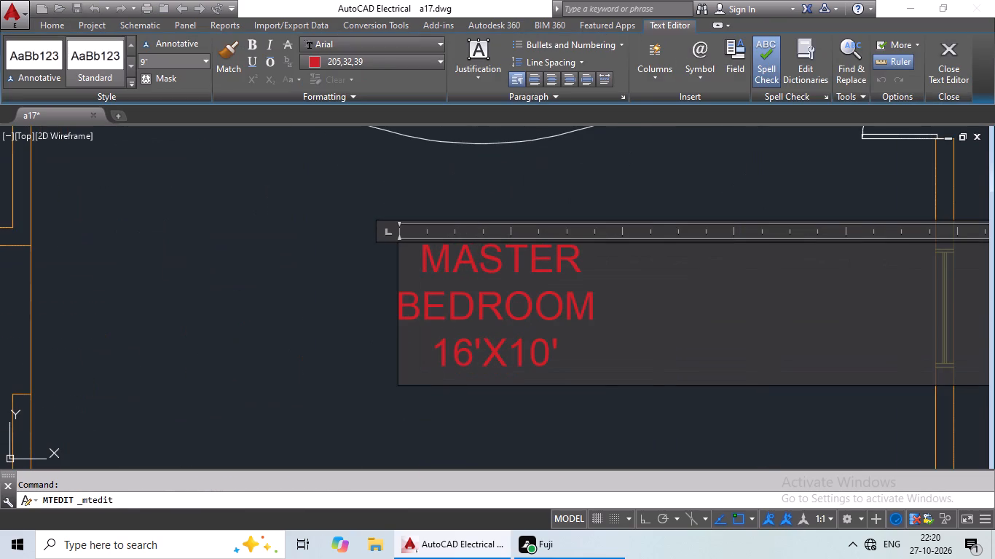
click(625, 357)
key(BackSpace)
key(BackSpace)
key(BackSpace)
key(BackSpace)
key(BackSpace)
key(BackSpace)
key(BackSpace)
key(BackSpace)
key(BackSpace)
key(BackSpace)
key(BackSpace)
key(BackSpace)
key(BackSpace)
key(BackSpace)
key(BackSpace)
key(BackSpace)
key(BackSpace)
key(BackSpace)
key(BackSpace)
key(BackSpace)
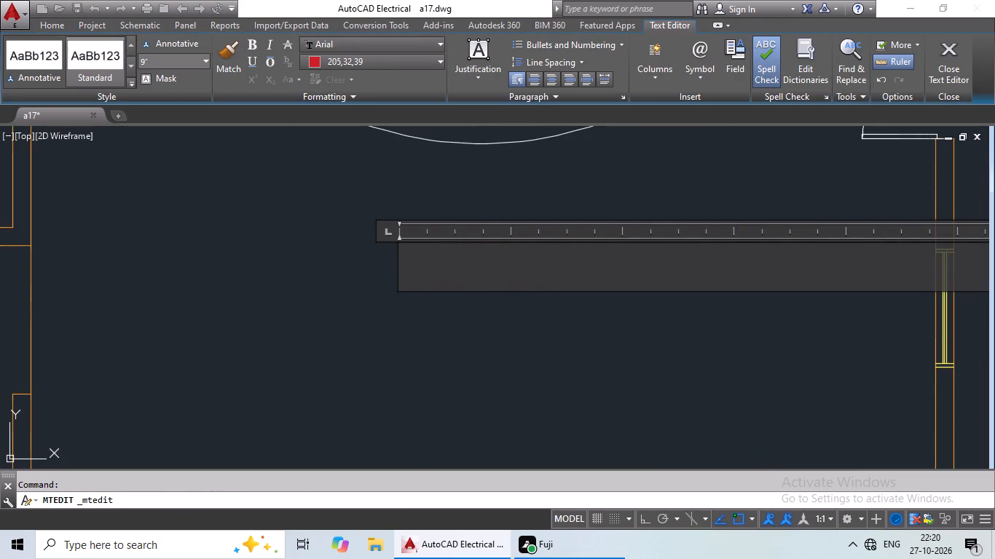
text(LIVING)
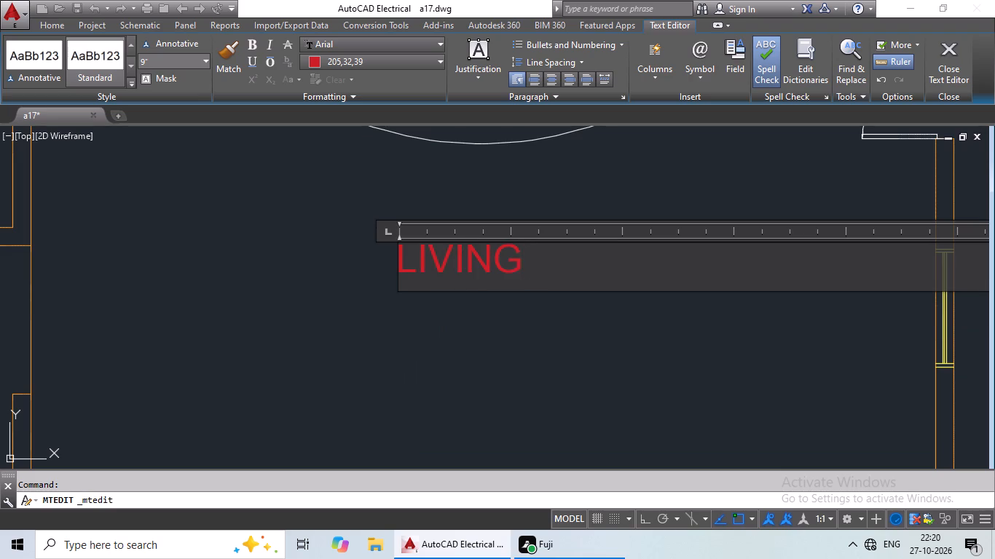
key(Return)
text(ROOM)
key(Return)
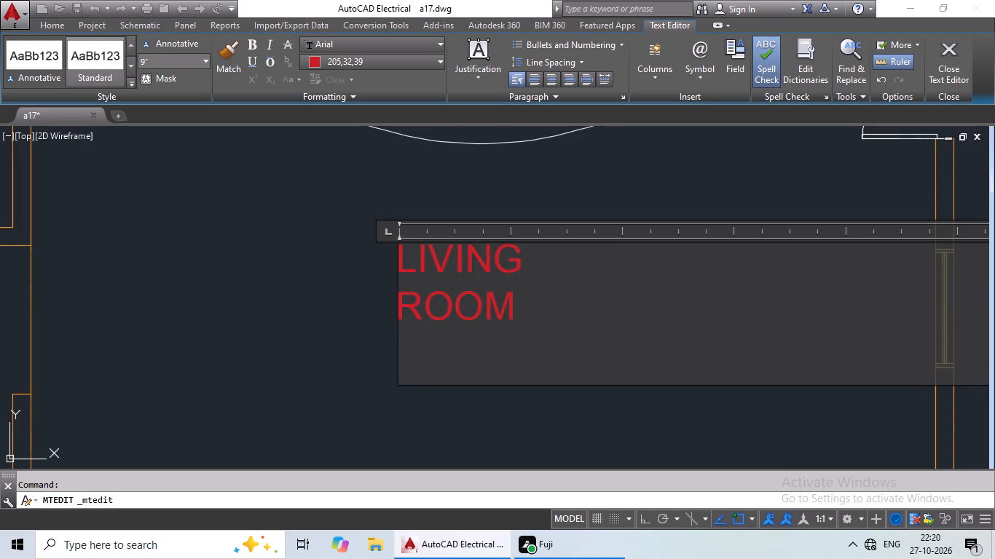
text(22')
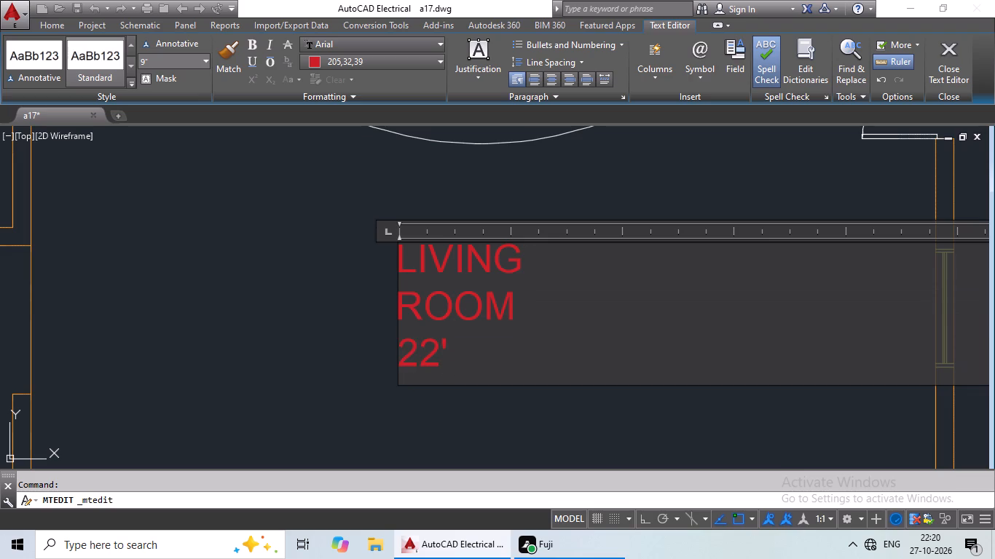
key(9)
key(shift+quotedbl)
key(shift+x)
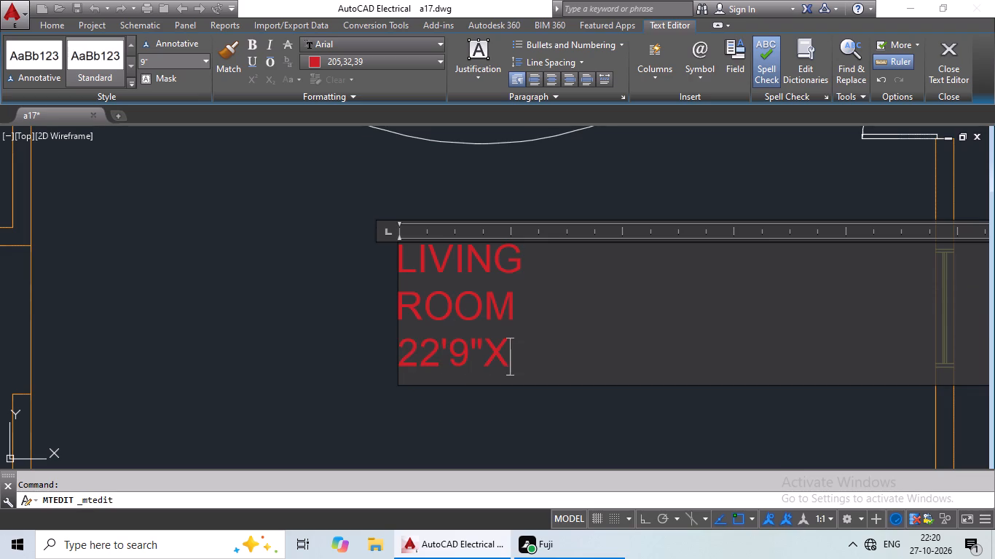
text(21)
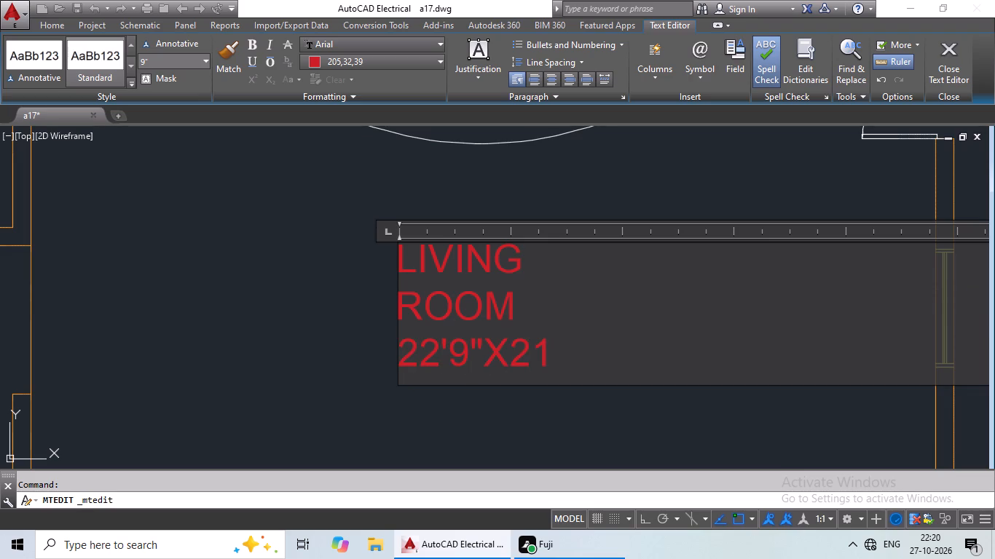
key(apostrophe)
key(6)
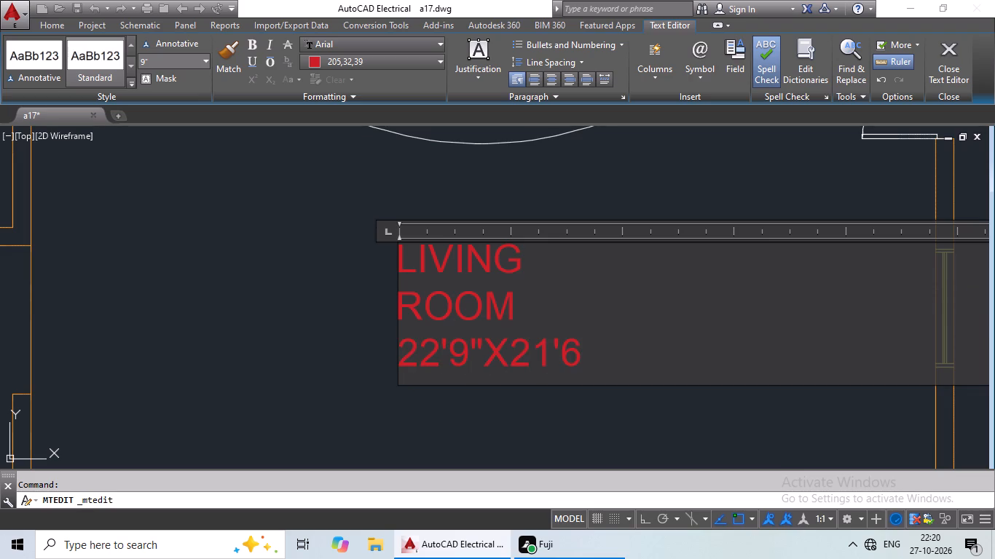
key(shift+quotedbl)
Indent LIVING and ROOM by four spaces each and 22'9"X21'6" by one space, and finish editing the label.
click(398, 266)
key(space)
key(space)
key(space)
key(space)
click(400, 296)
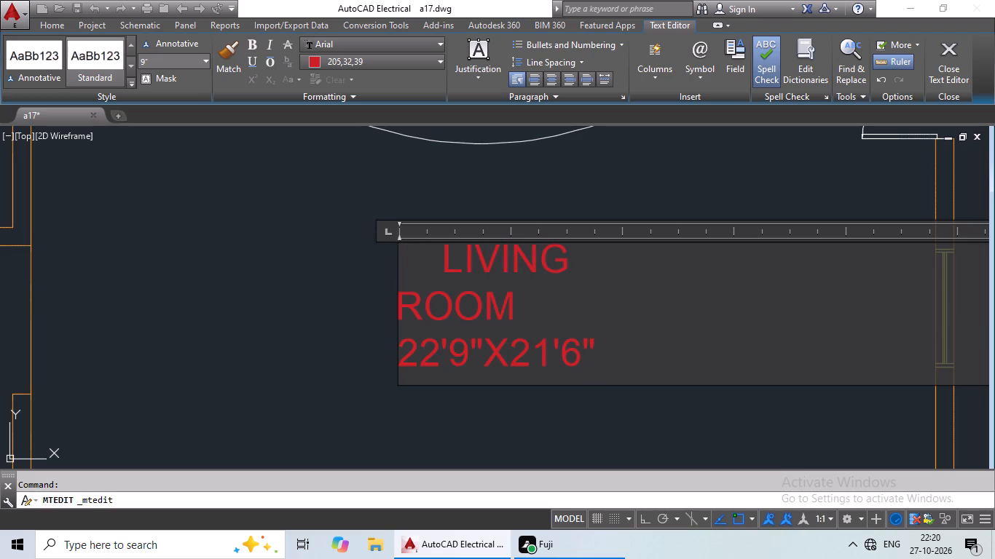
key(space)
key(space)
key(space)
key(space)
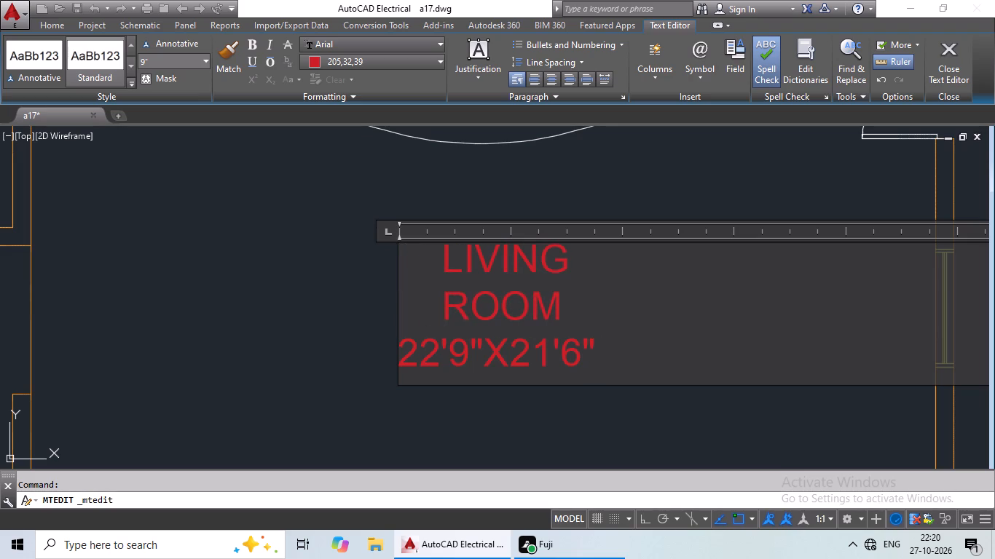
click(404, 356)
key(space)
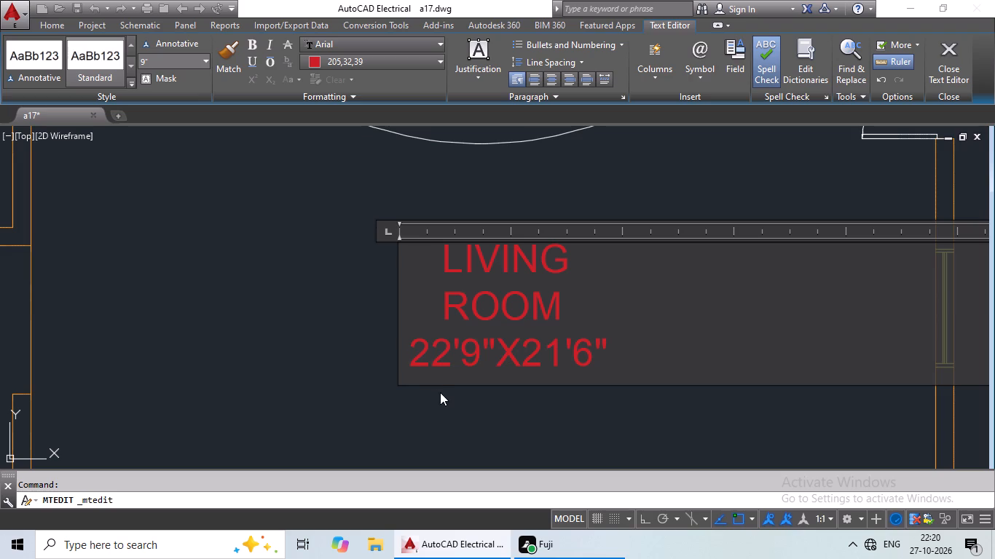
click(449, 410)
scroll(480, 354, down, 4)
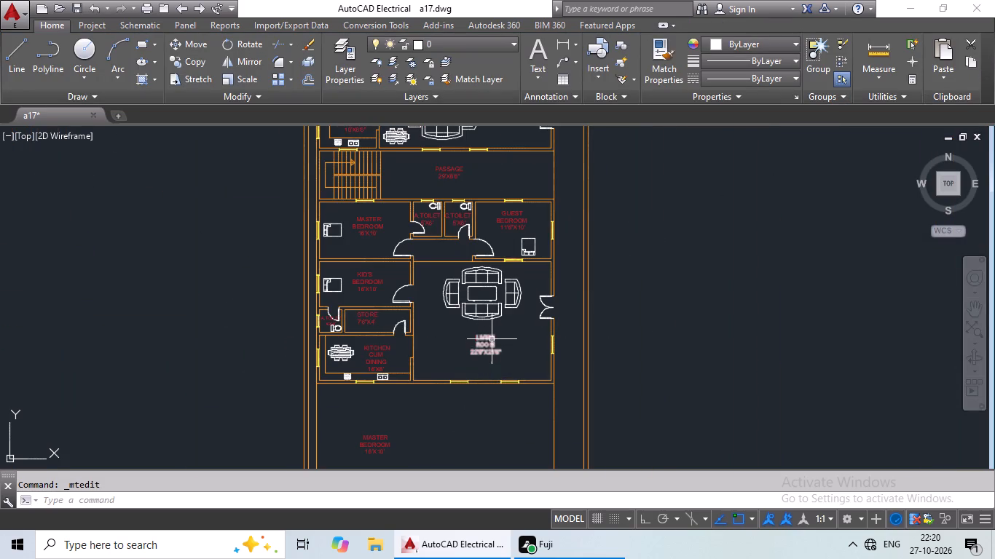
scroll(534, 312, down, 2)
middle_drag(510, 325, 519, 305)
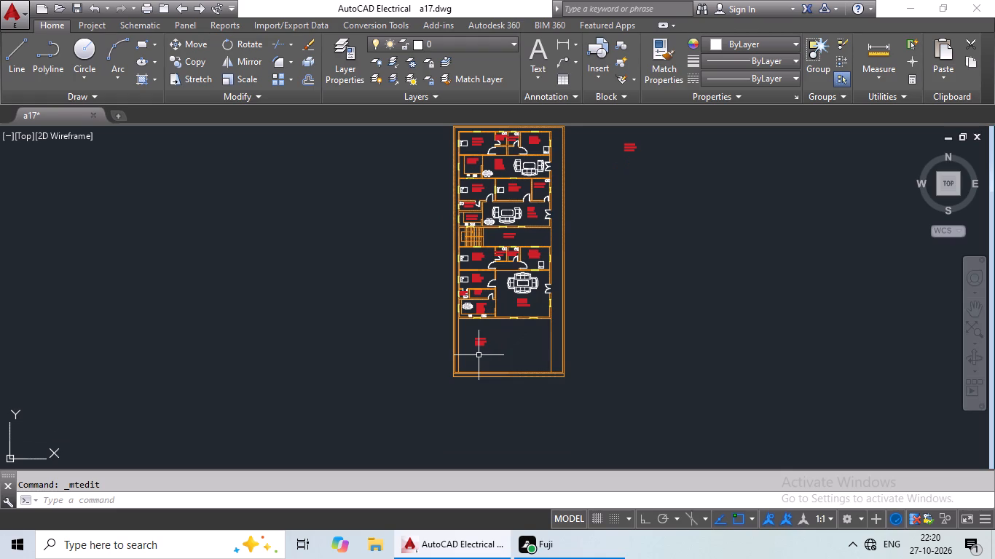
Replace the MASTER BEDROOM label in the open area below the kitchen with PORTICO/, CARPARKING and 49'X24'6" on three lines.
scroll(495, 349, up, 3)
double_click(443, 328)
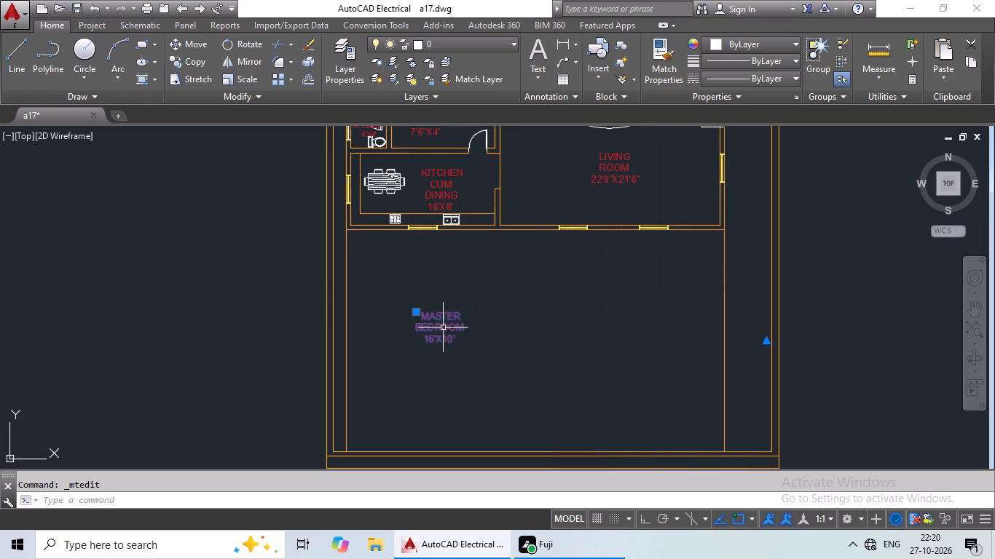
scroll(443, 327, up, 3)
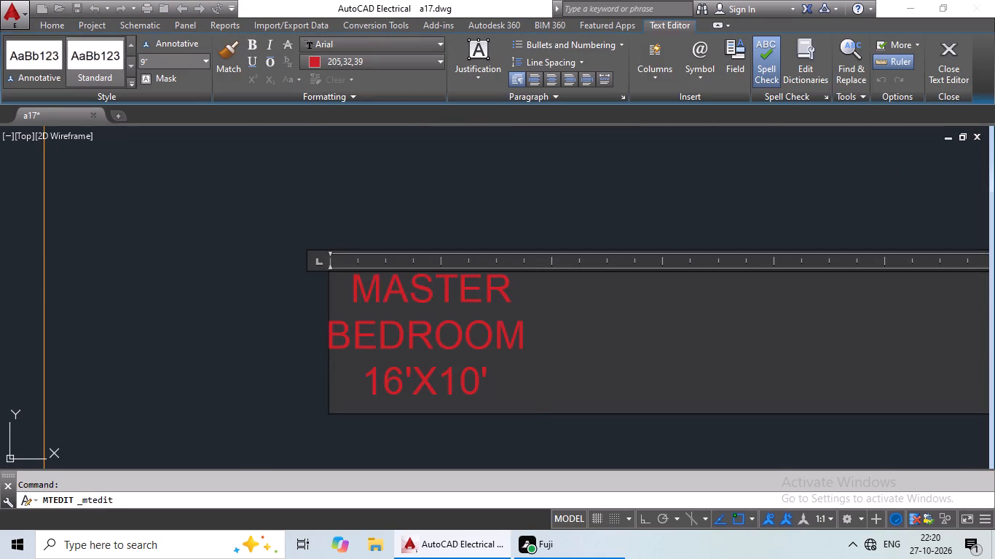
click(547, 368)
key(BackSpace)
key(BackSpace)
key(BackSpace)
key(BackSpace)
key(BackSpace)
key(BackSpace)
key(BackSpace)
key(BackSpace)
key(BackSpace)
key(BackSpace)
key(BackSpace)
key(BackSpace)
key(BackSpace)
key(BackSpace)
key(BackSpace)
key(BackSpace)
key(BackSpace)
key(BackSpace)
key(BackSpace)
key(BackSpace)
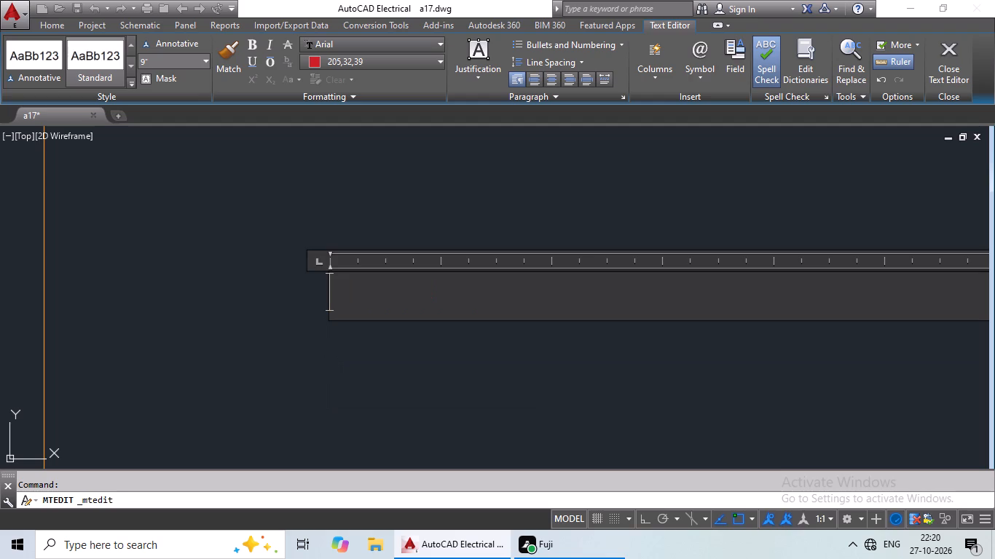
key(shift+p)
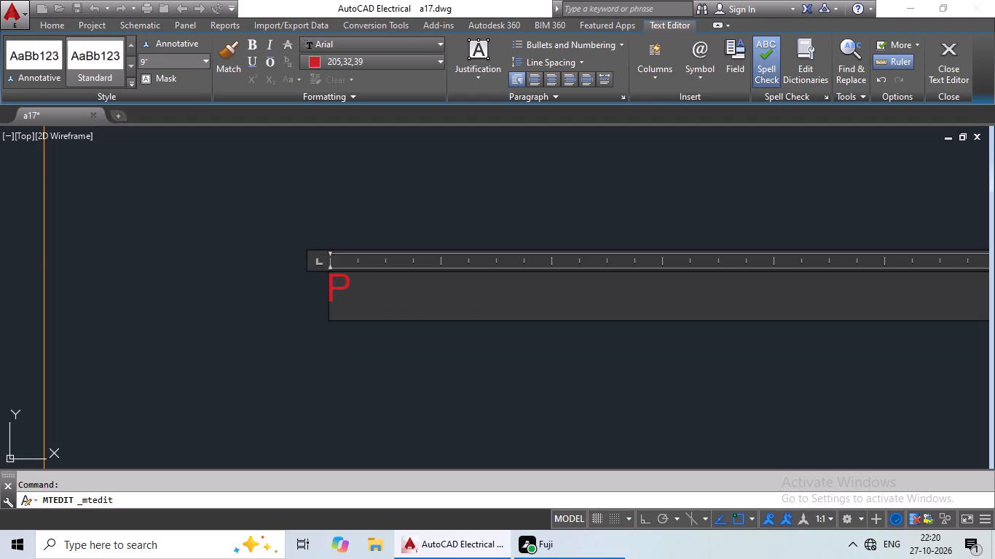
text(OR)
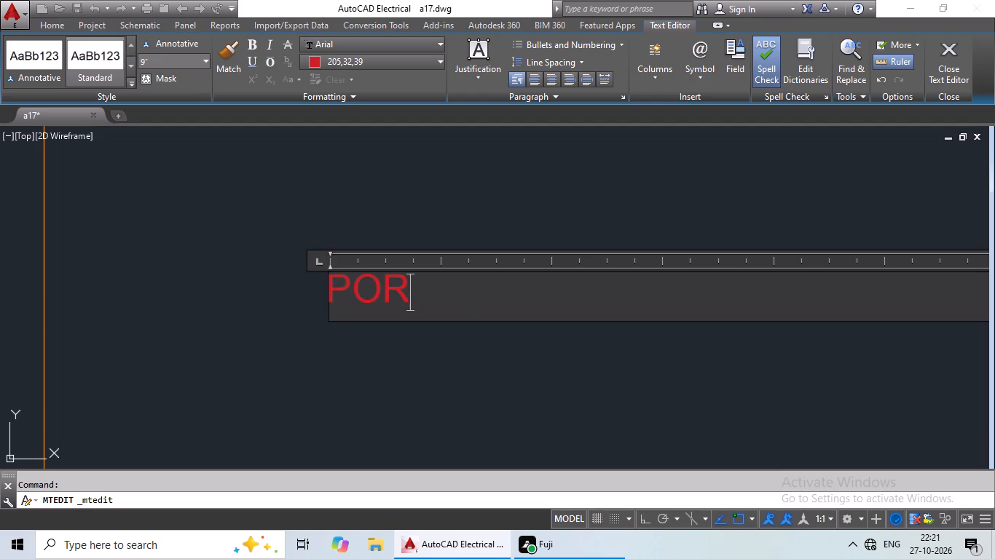
key(shift+t)
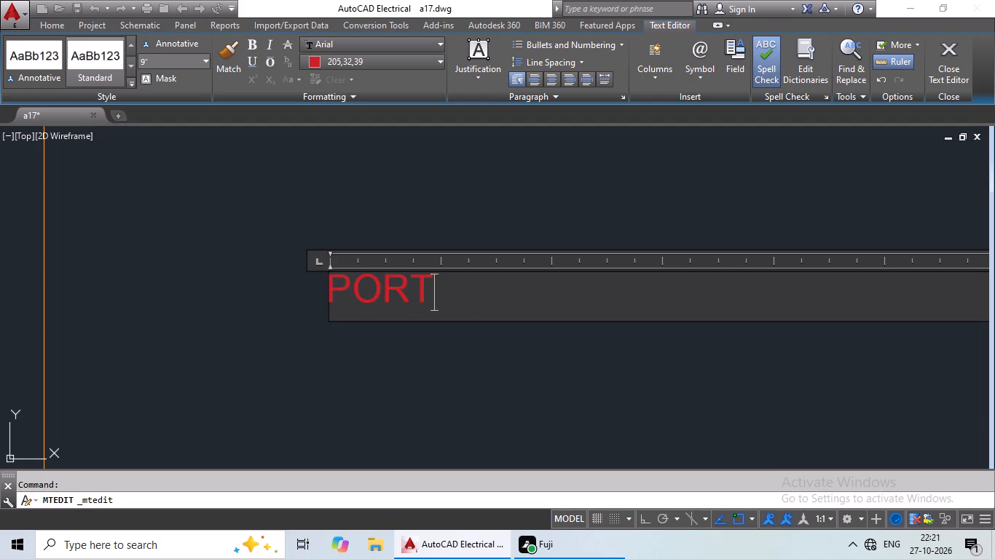
text(ICO)
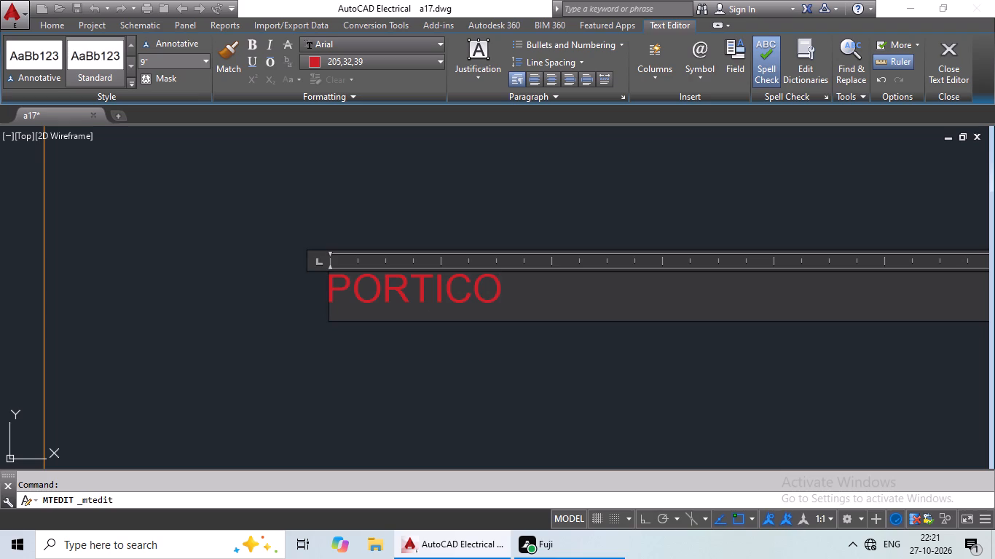
key(slash)
key(Return)
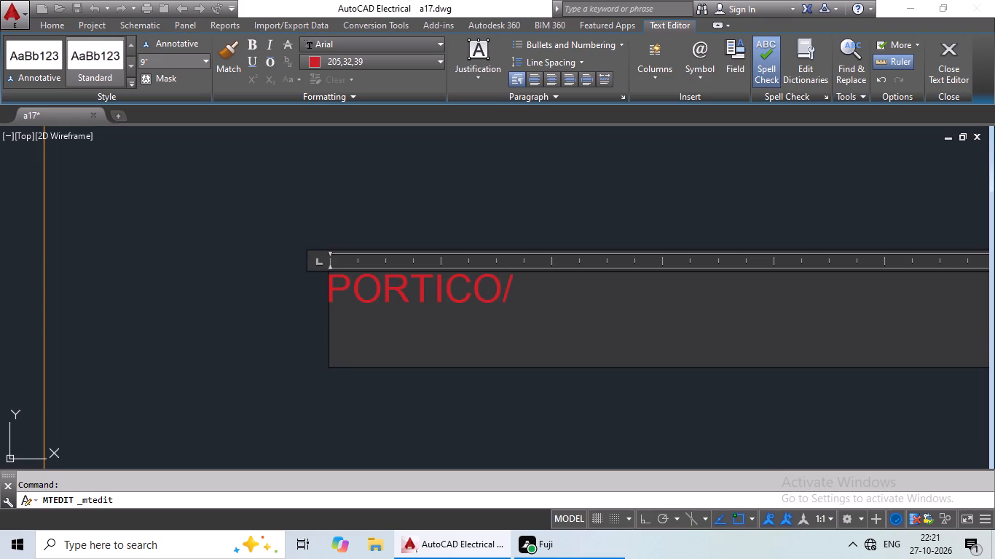
text(CAR)
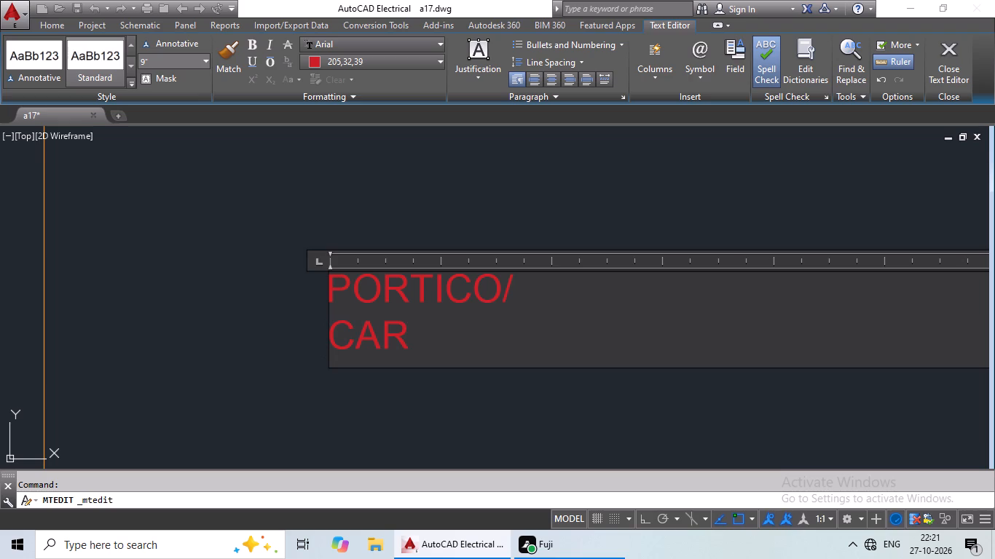
text(PA)
key(shift+r)
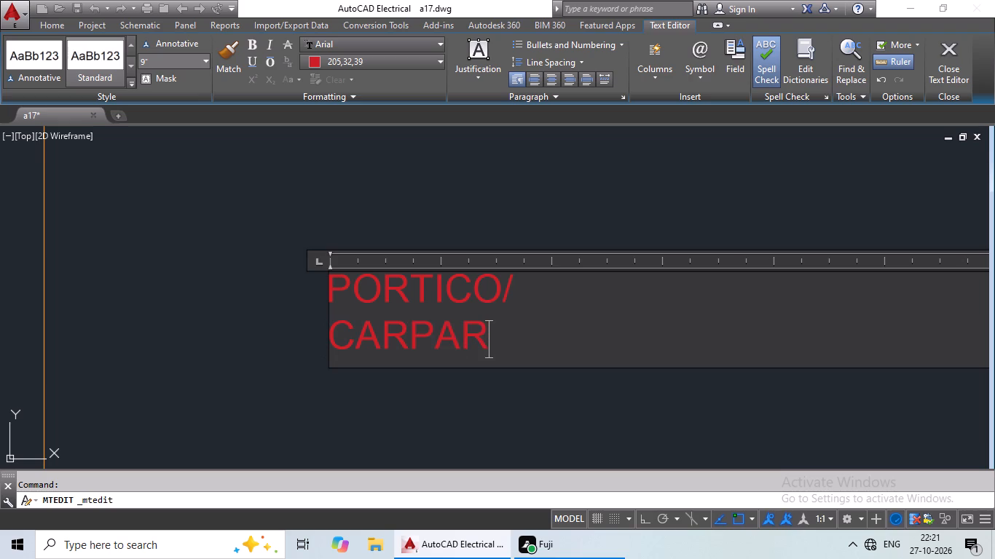
text(KING)
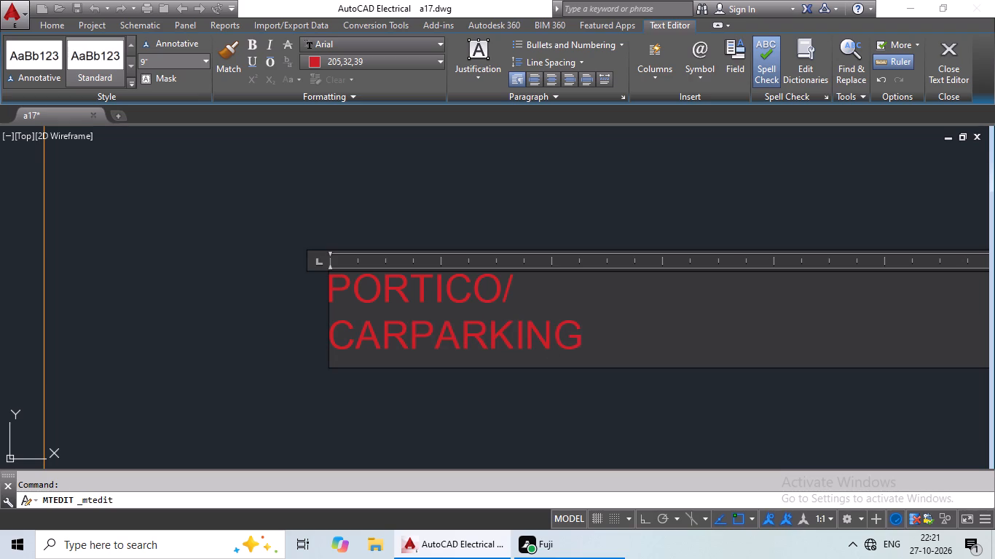
key(Return)
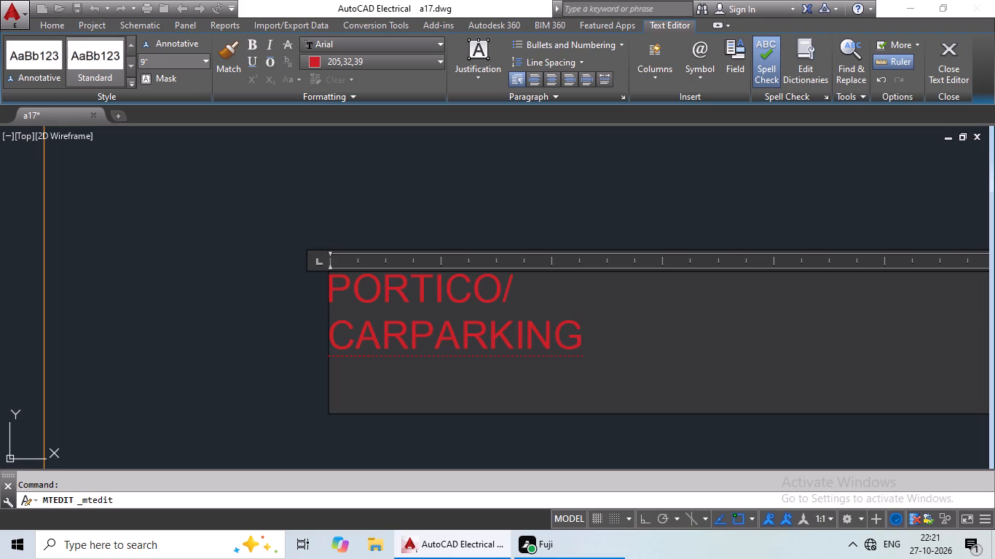
key(4)
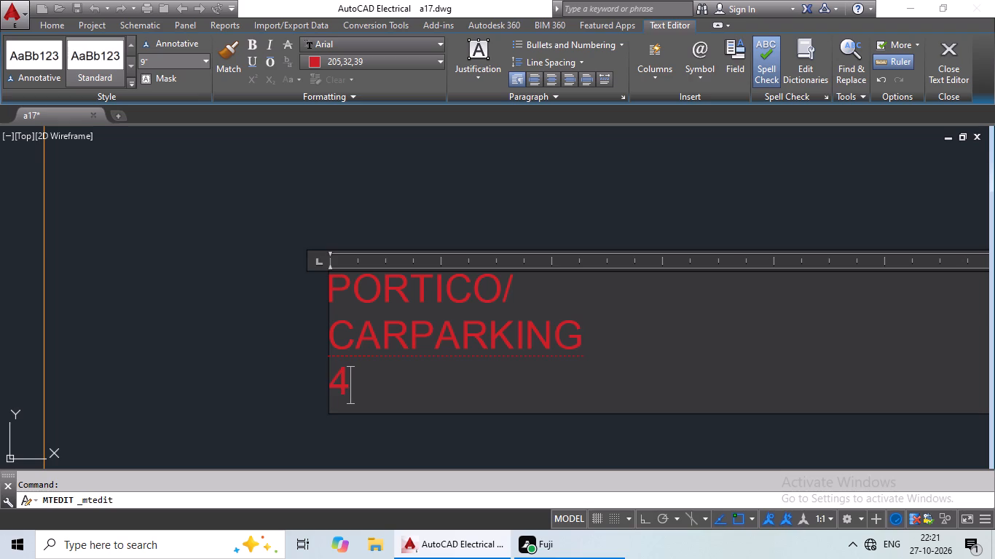
key(9)
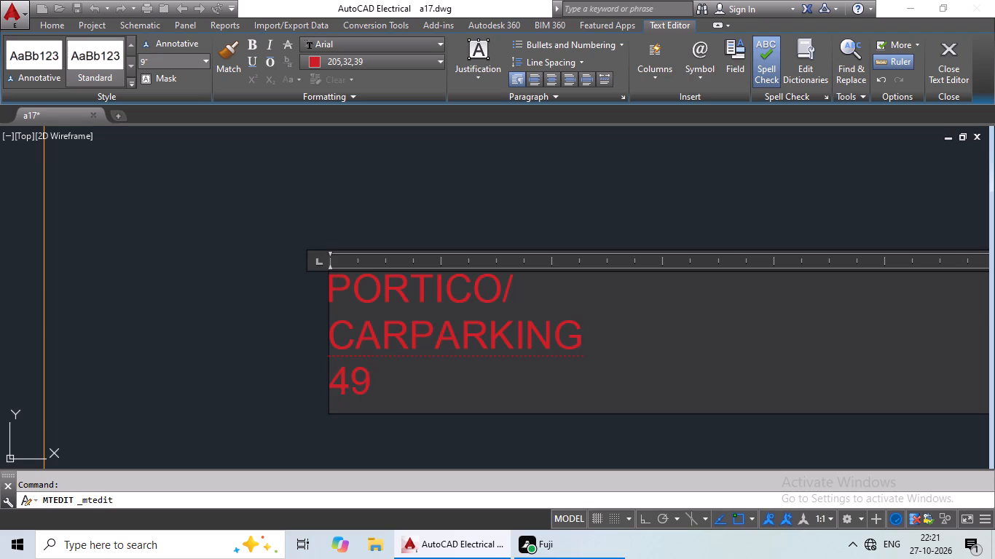
text('X)
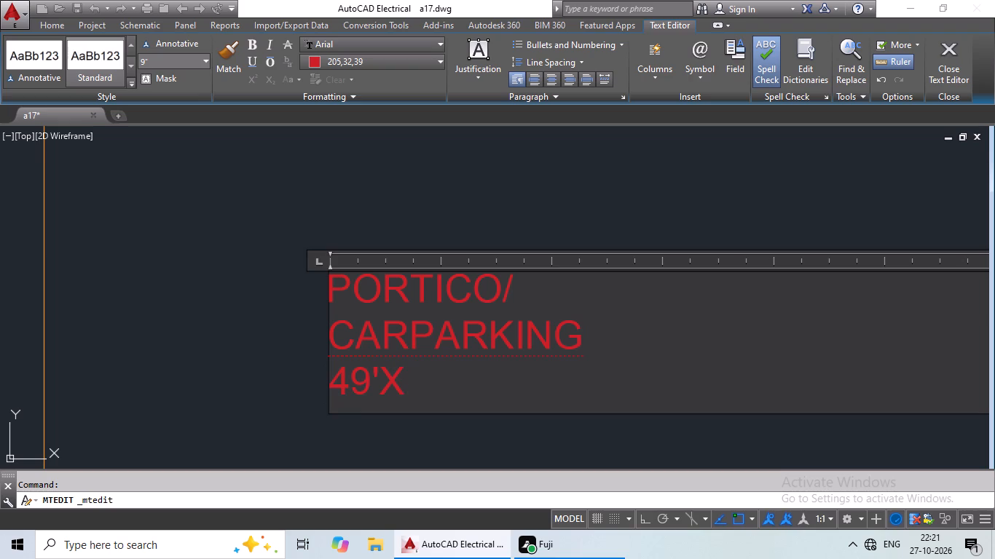
text(24'6)
key(shift+quotedbl)
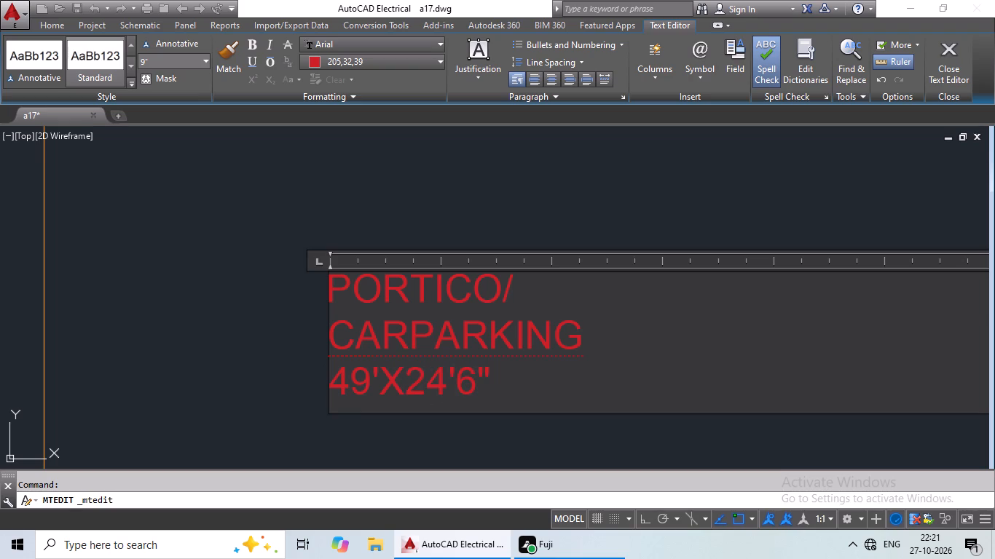
Indent PORTICO/ by three spaces and 49'X24'6" by five spaces, and finish editing the label.
click(329, 288)
key(space)
key(space)
key(space)
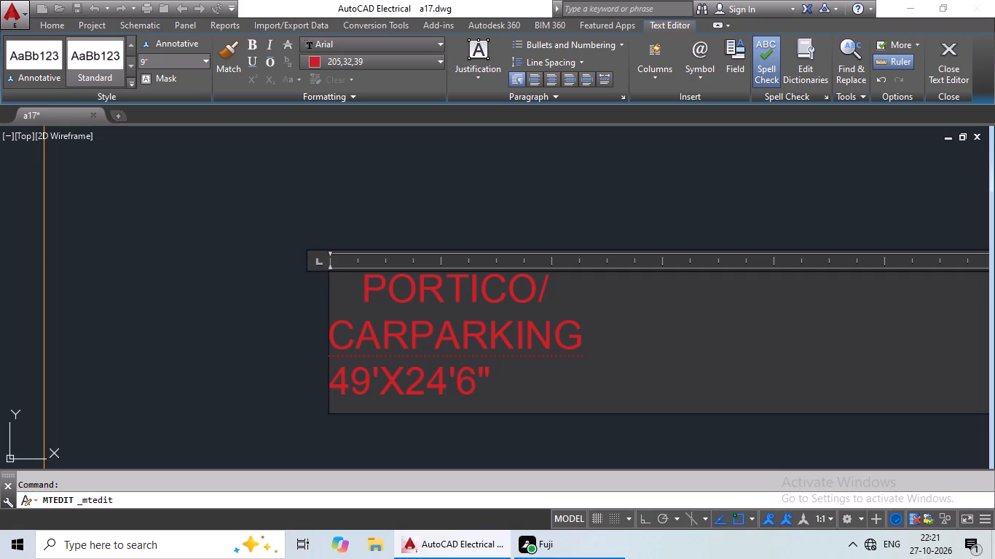
click(336, 390)
key(space)
key(space)
key(space)
key(space)
key(space)
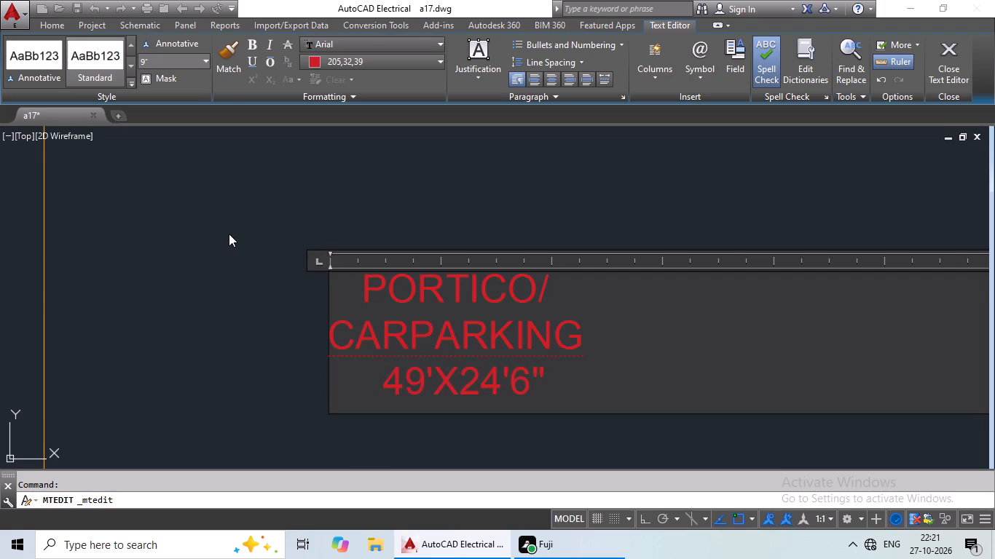
click(229, 234)
Copy the LIVING ROOM label and paste it in the empty space to the right of the floor plan.
scroll(348, 282, down, 4)
middle_drag(474, 309, 368, 341)
scroll(353, 325, up, 2)
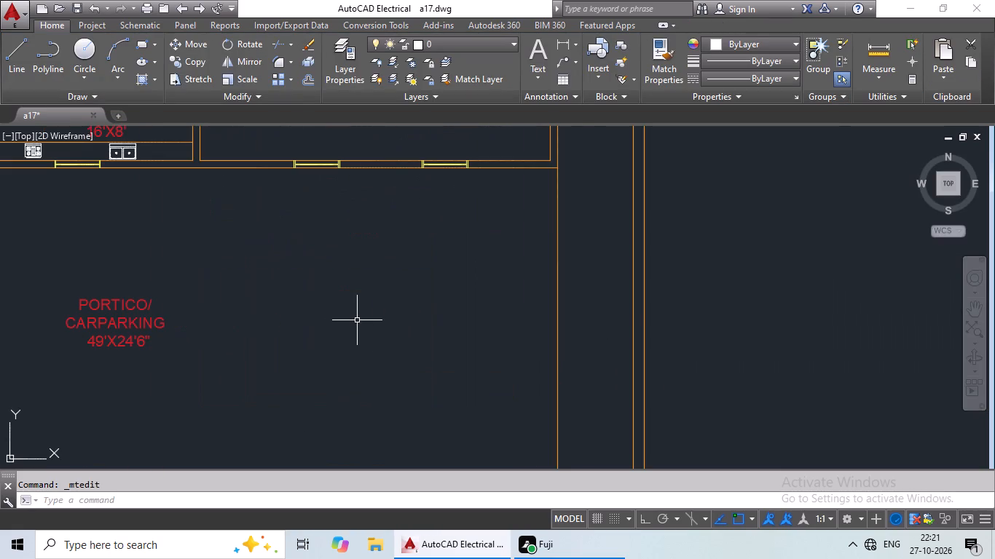
scroll(378, 308, down, 1)
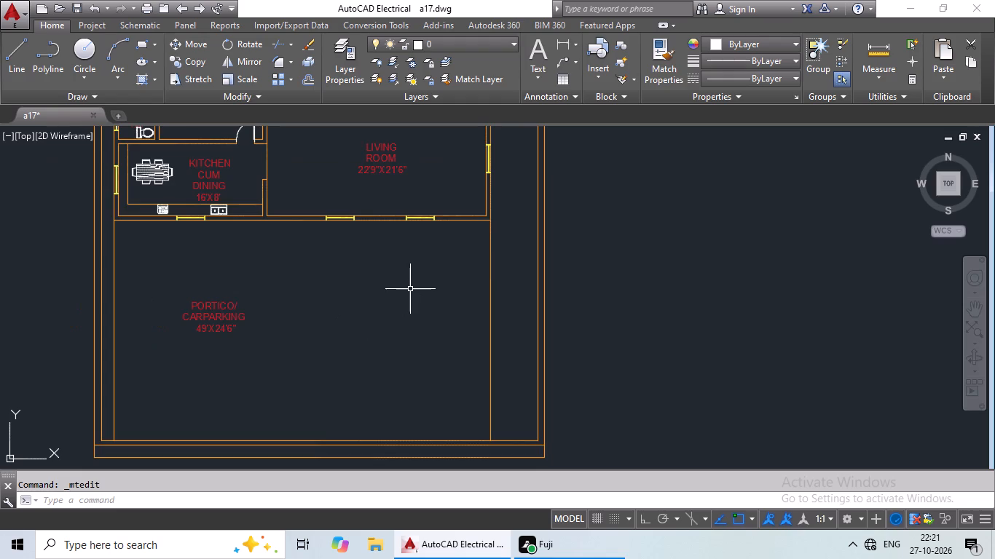
middle_drag(410, 288, 370, 341)
middle_drag(393, 316, 337, 378)
scroll(456, 308, down, 1)
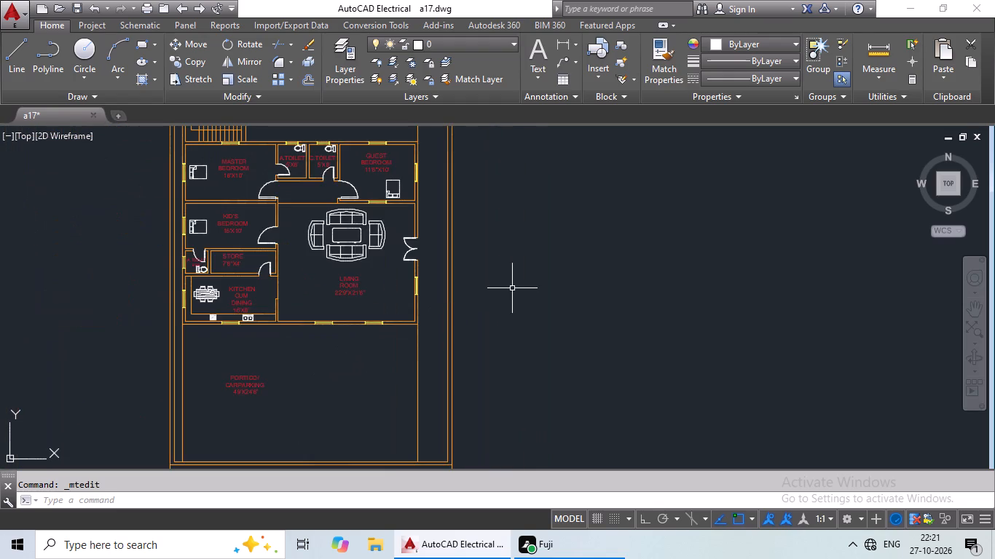
middle_drag(512, 288, 456, 369)
scroll(487, 314, down, 1)
middle_click(502, 281)
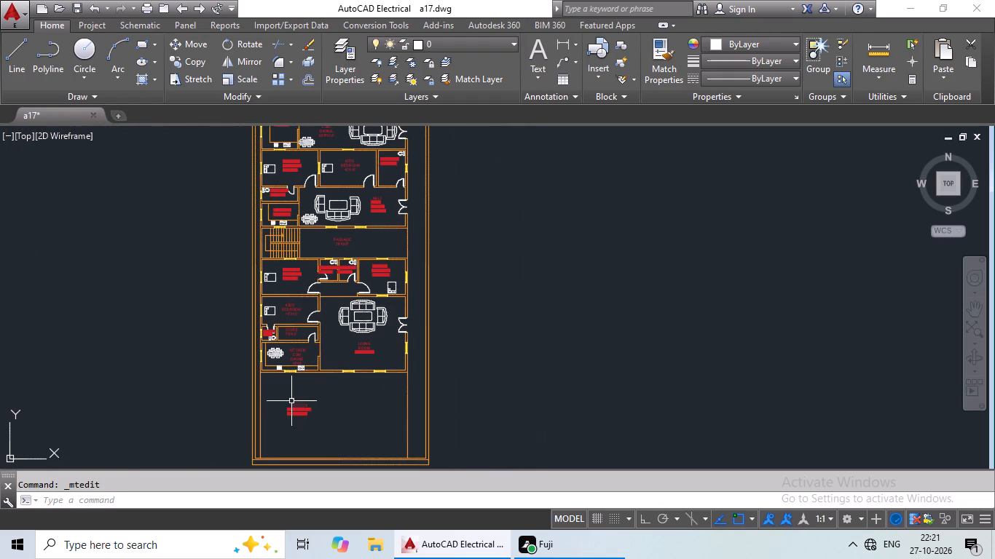
click(365, 348)
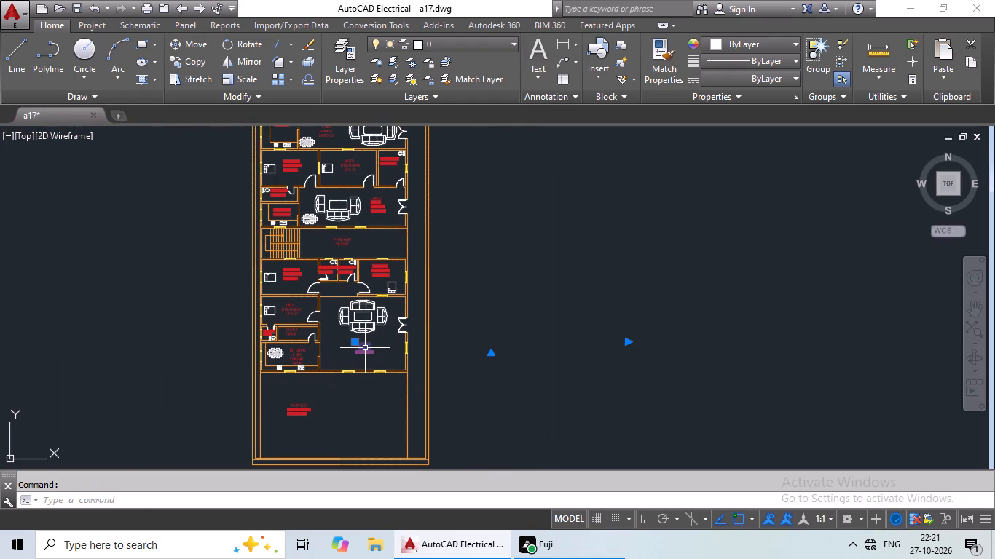
key(ctrl+c)
key(ctrl+v)
click(546, 290)
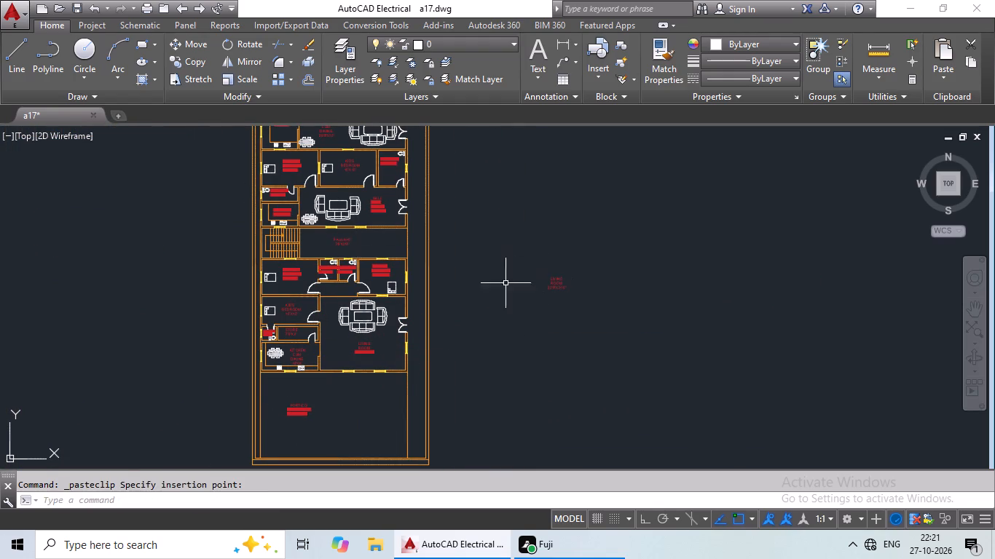
Rotate the pasted LIVING ROOM label a quarter turn counterclockwise so that it reads vertically upwards.
click(557, 286)
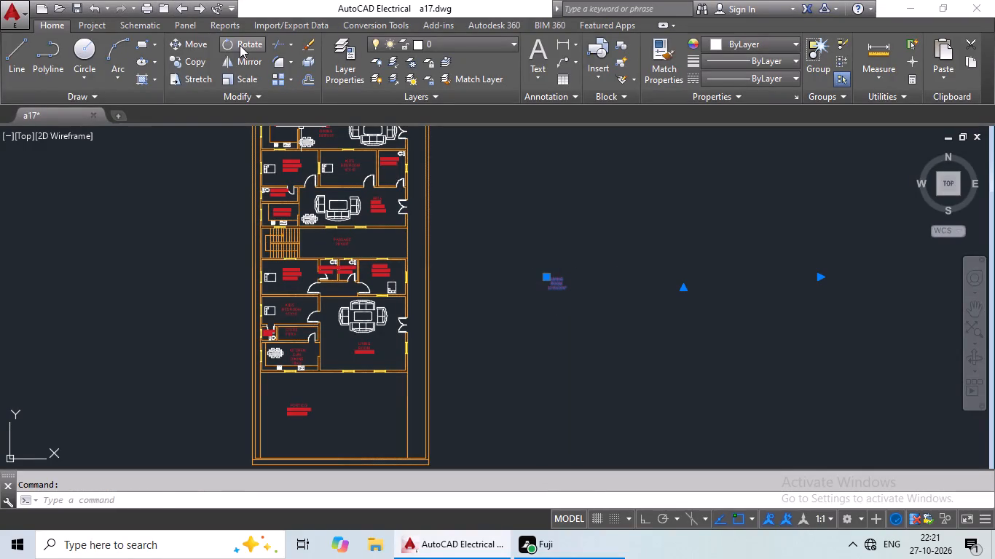
click(240, 45)
scroll(578, 277, up, 3)
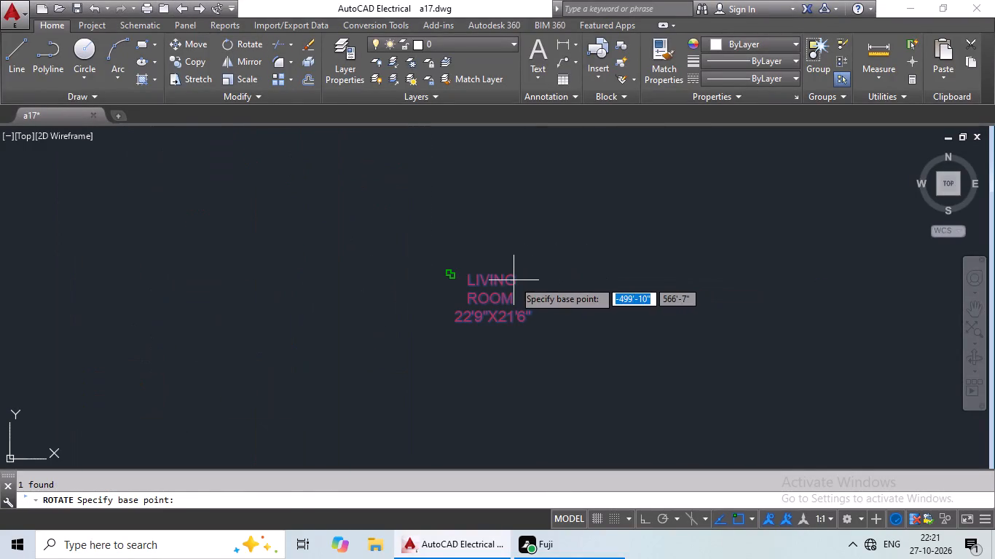
click(514, 279)
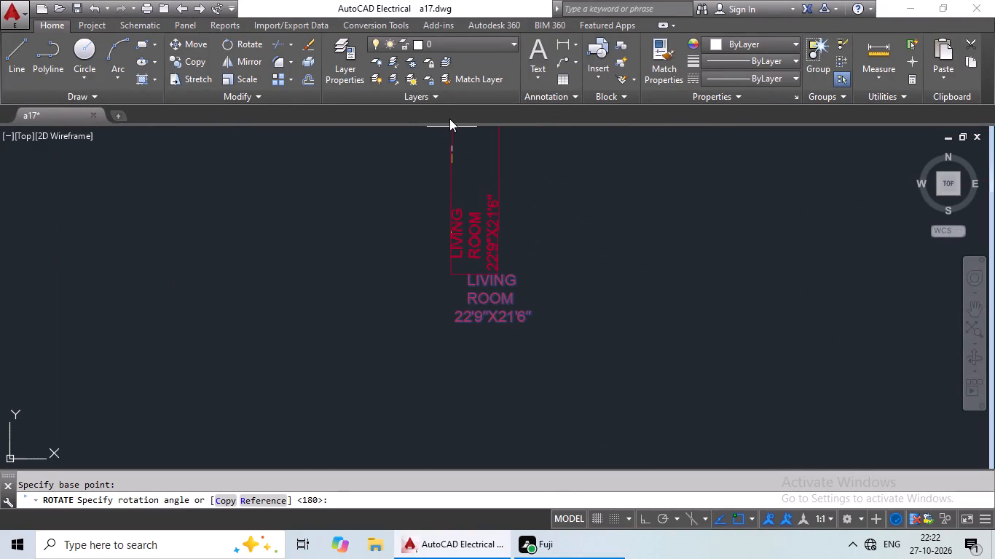
middle_drag(444, 220, 456, 383)
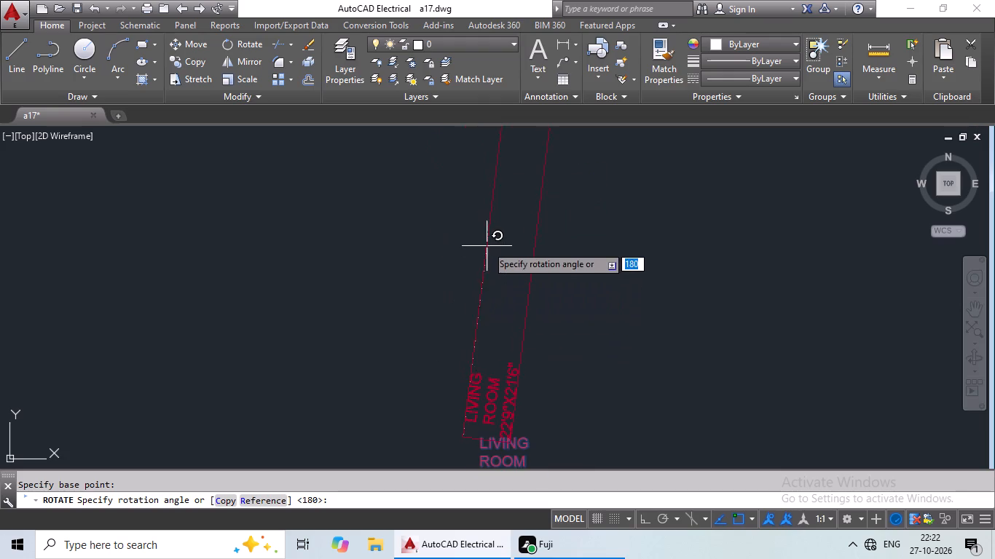
click(461, 132)
Replace the text of the vertical LIVING ROOM label beside the plan with PASSAGE and 5'3"X8'6" on two lines.
scroll(501, 228, down, 1)
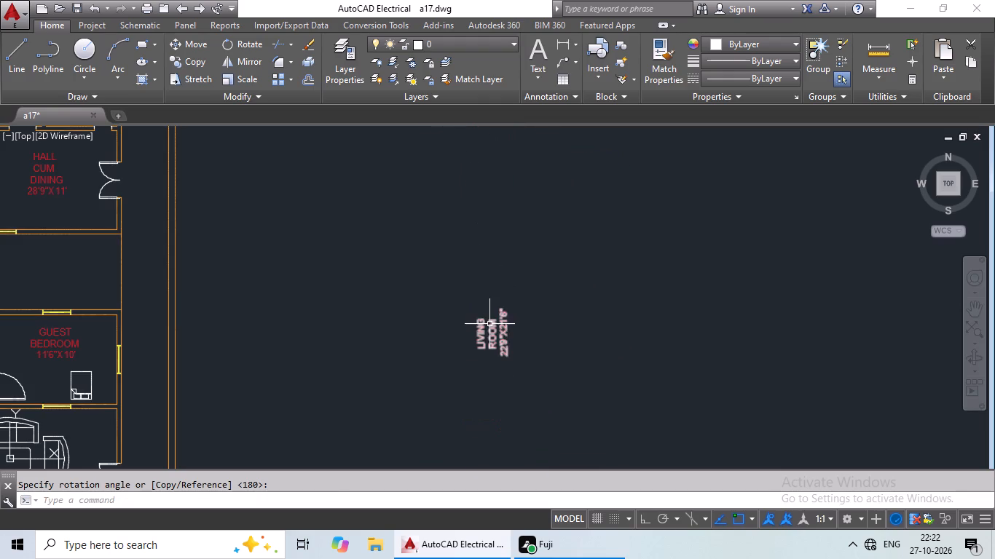
double_click(489, 325)
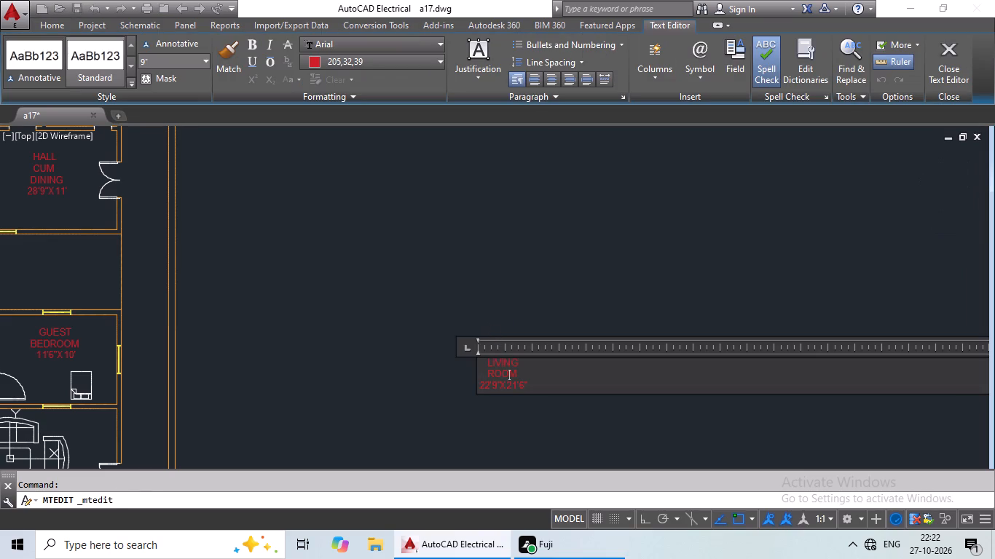
scroll(529, 393, up, 2)
click(548, 372)
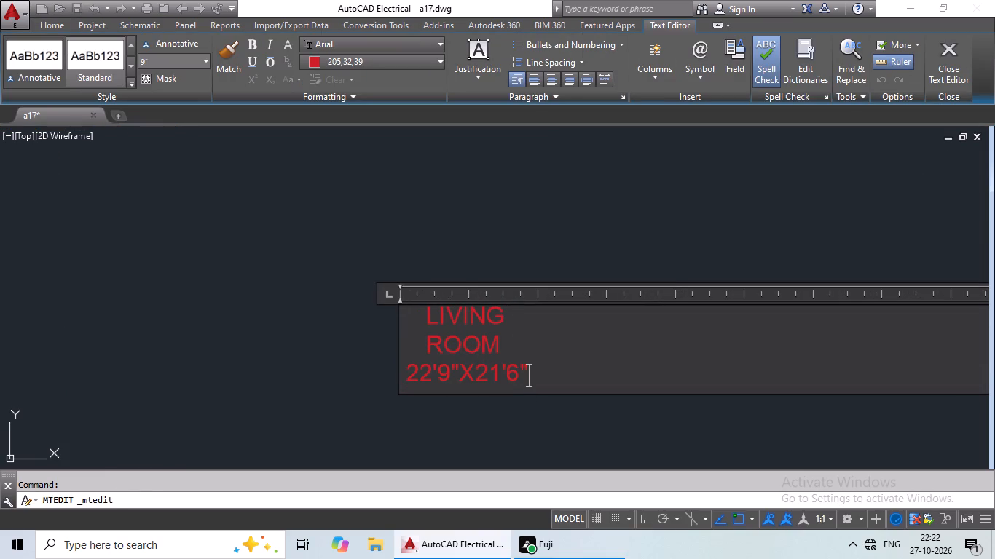
key(BackSpace)
key(BackSpace)
key(BackSpace)
key(BackSpace)
key(BackSpace)
key(BackSpace)
key(BackSpace)
key(BackSpace)
key(BackSpace)
key(BackSpace)
key(BackSpace)
key(BackSpace)
key(BackSpace)
key(BackSpace)
key(BackSpace)
key(BackSpace)
key(BackSpace)
key(BackSpace)
key(BackSpace)
key(BackSpace)
key(BackSpace)
key(BackSpace)
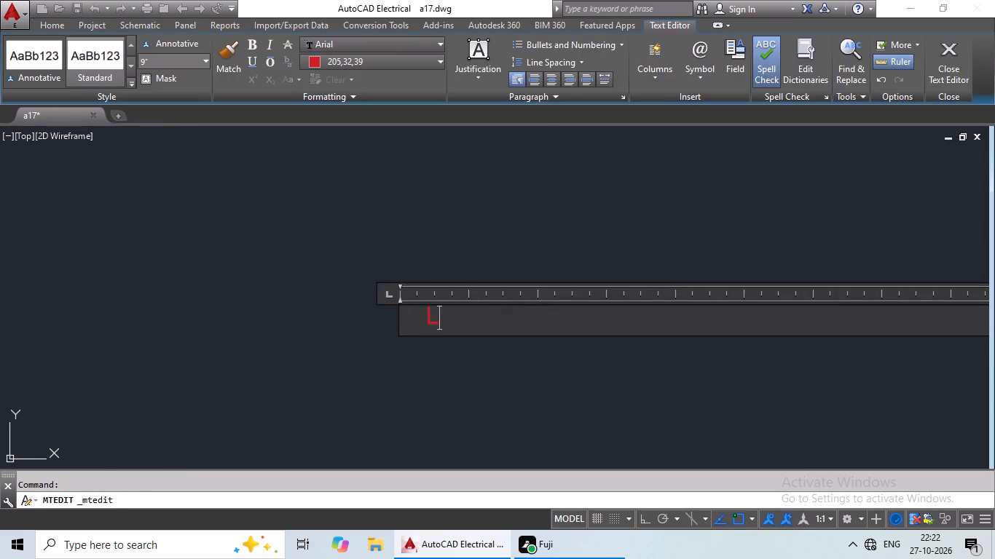
key(BackSpace)
text(PASSA)
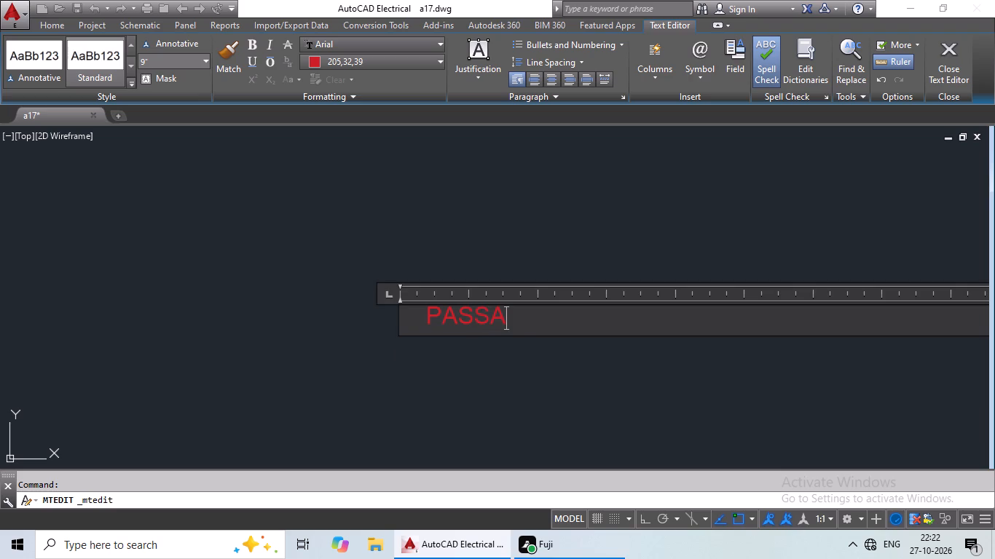
text(GE)
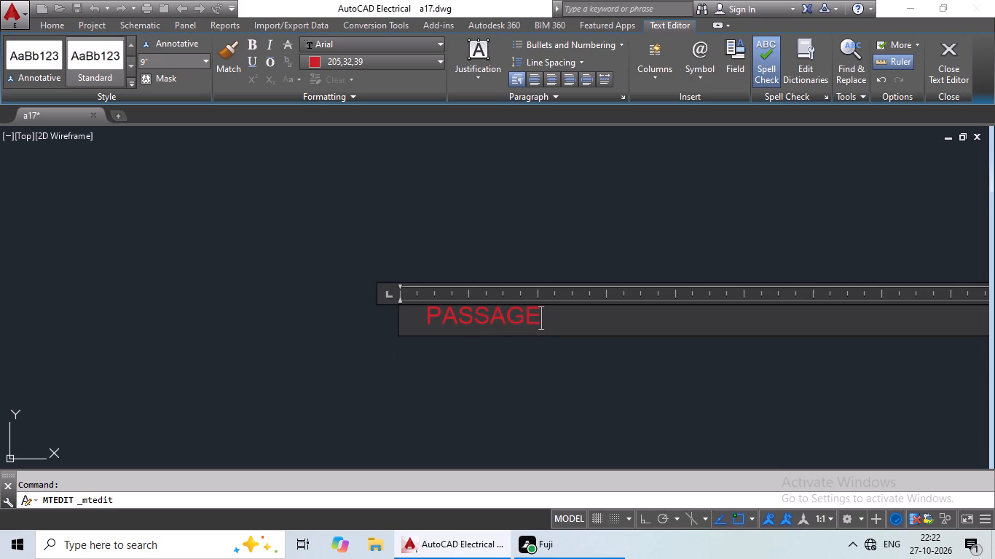
key(Return)
key(5)
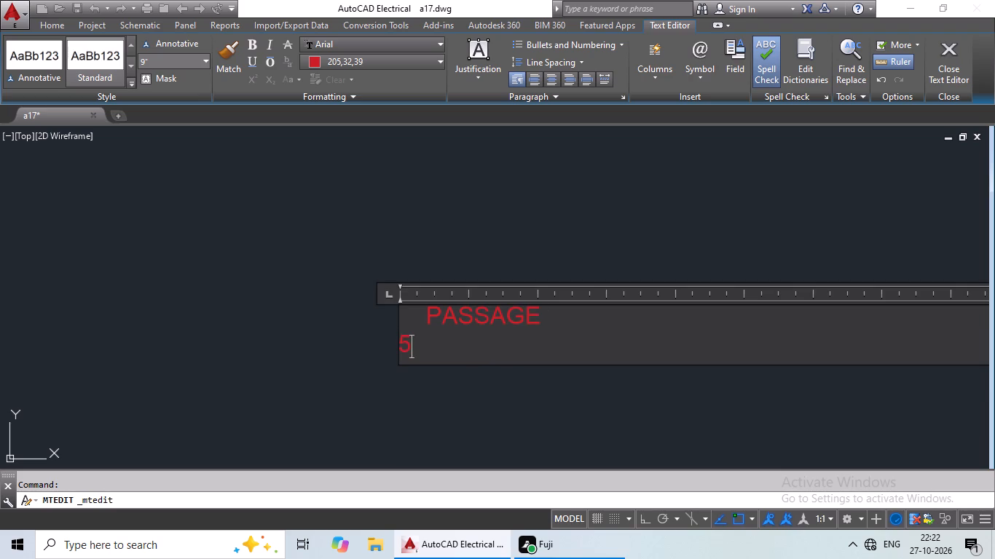
text('3)
key(shift+quotedbl)
key(shift+x)
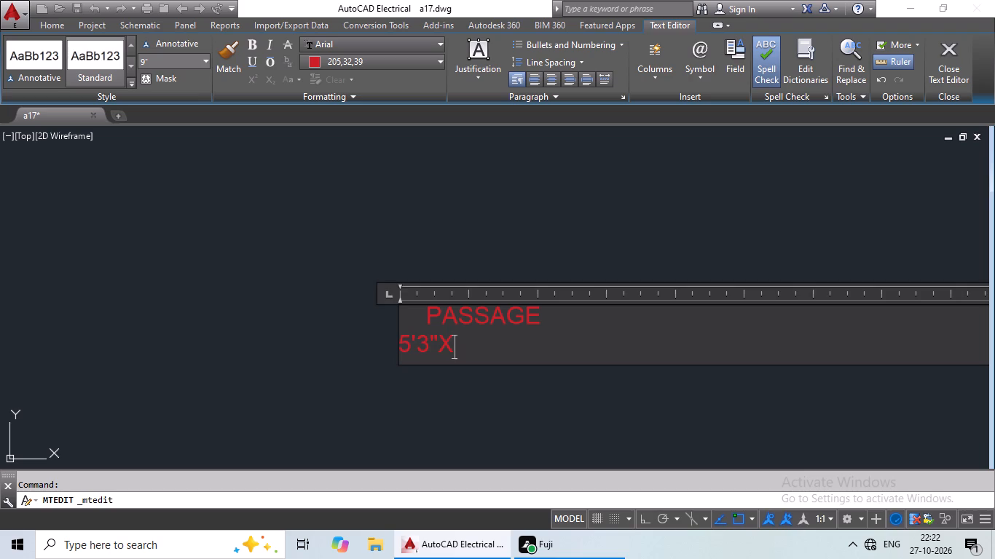
text(8'6)
key(shift+quotedbl)
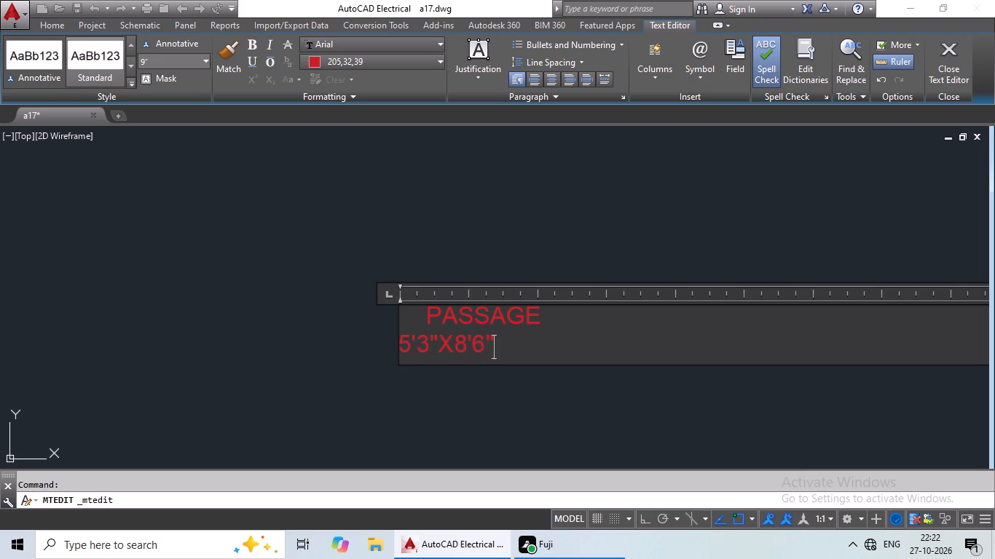
Indent the 5'3"X8'6" line by six spaces under PASSAGE and finish editing the label.
click(400, 338)
key(space)
key(space)
key(space)
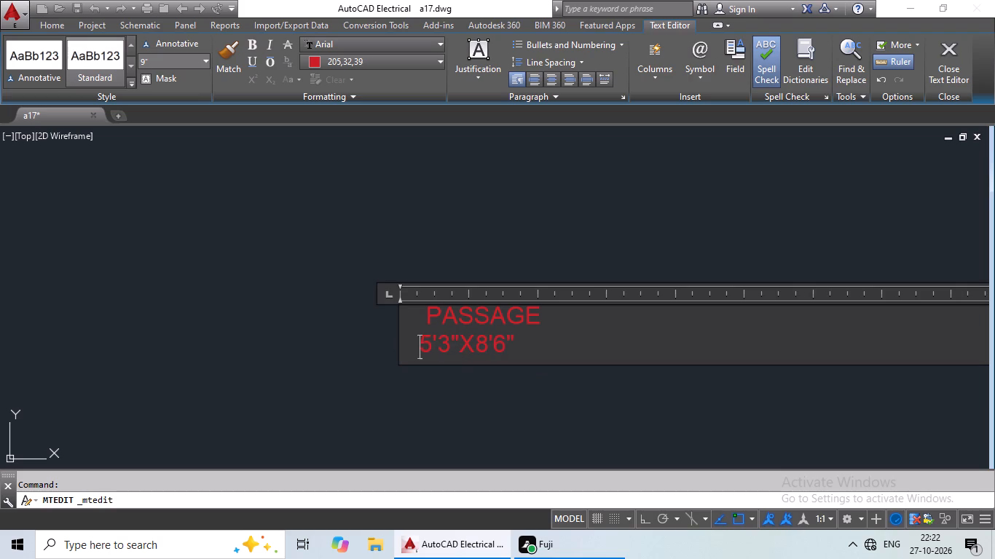
key(space)
key(space)
key(space)
click(421, 403)
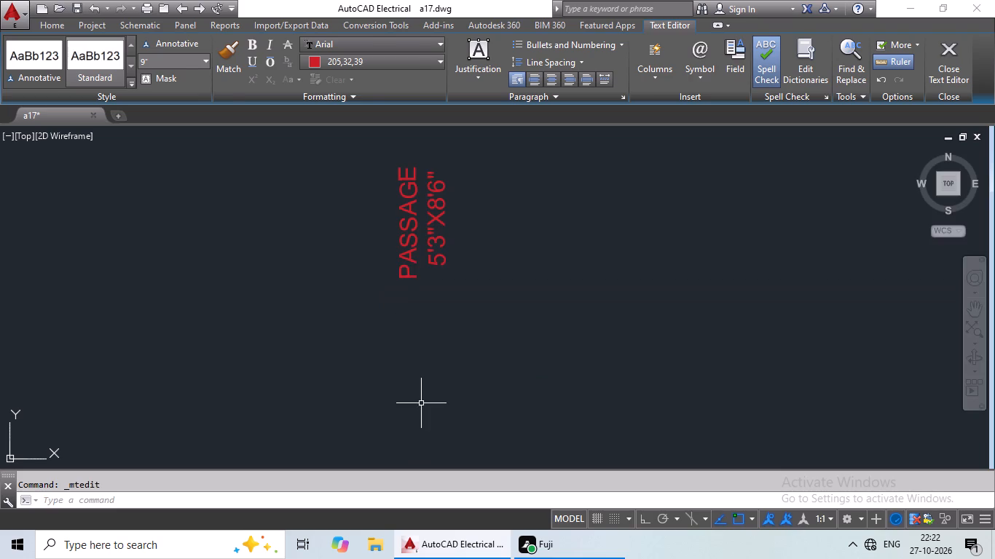
Copy the vertical PASSAGE label and paste it in the narrow outer strip beside the east end of the central passage.
click(435, 221)
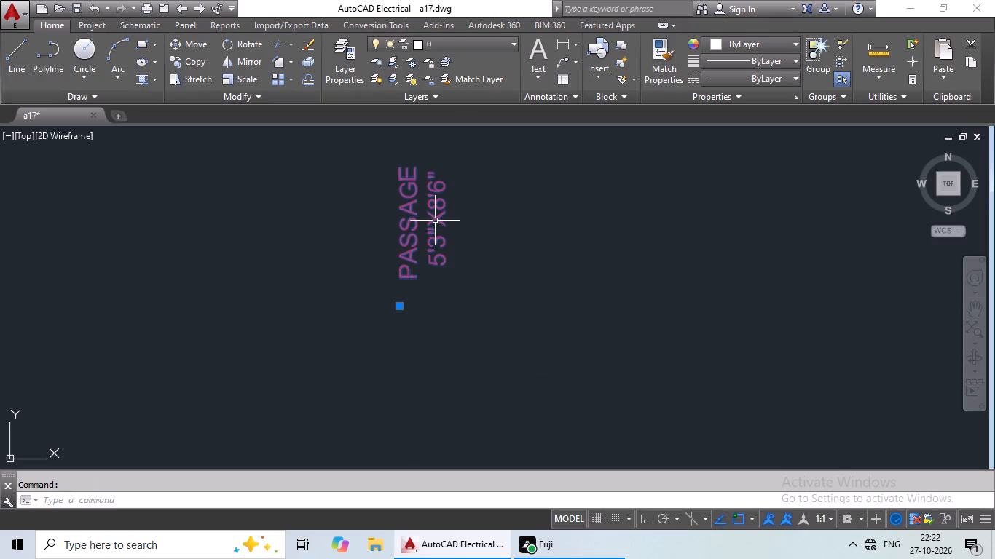
key(ctrl+c)
key(ctrl+v)
ctrl+scroll(434, 221, down, 4)
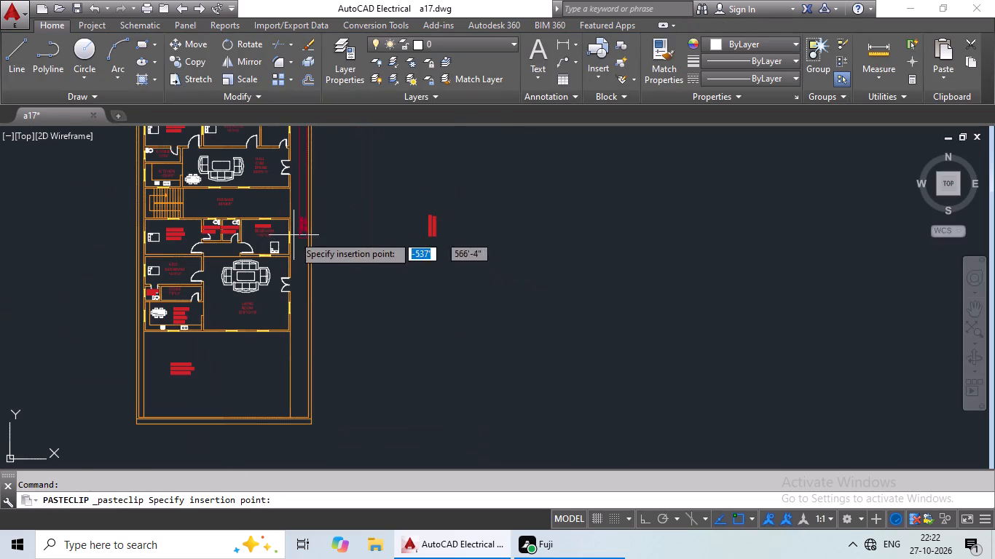
scroll(289, 234, up, 3)
scroll(310, 218, down, 3)
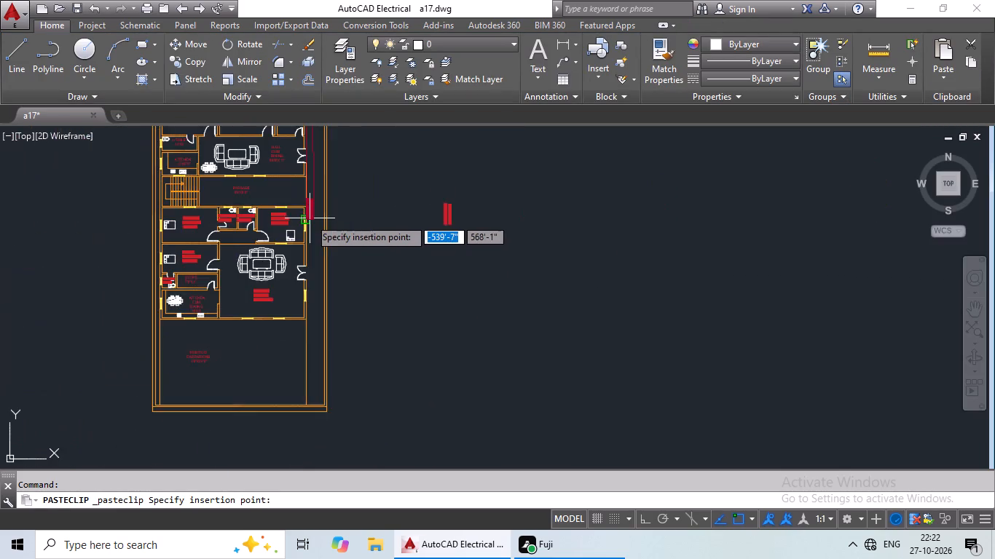
middle_drag(310, 218, 288, 301)
scroll(290, 278, down, 2)
scroll(290, 277, up, 3)
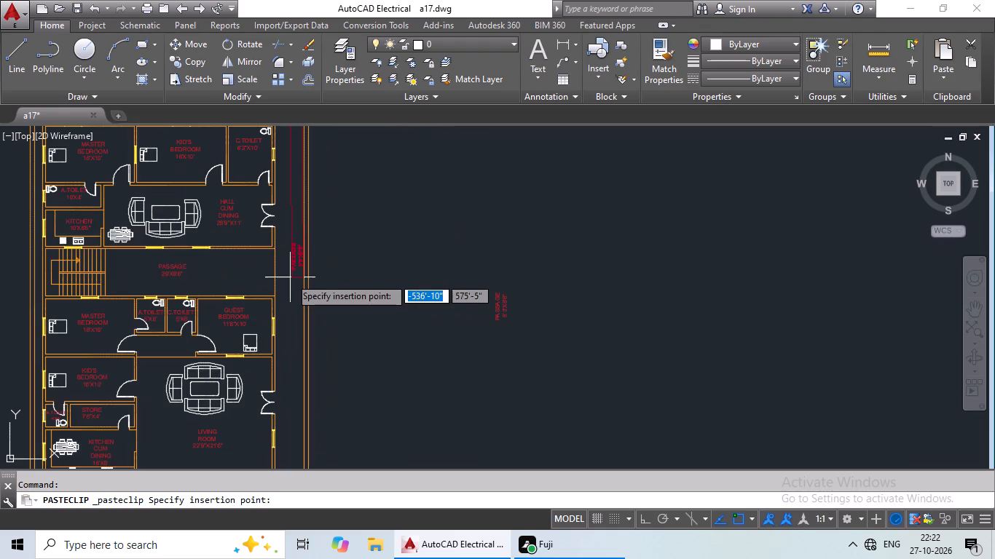
scroll(282, 285, up, 3)
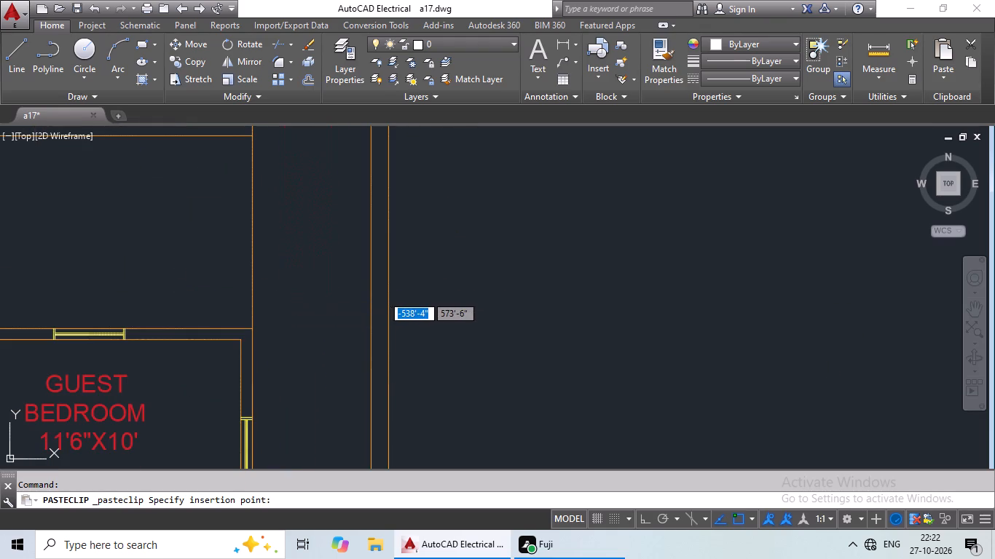
click(280, 295)
Delete the two leftover labels in the empty space outside the floor plan.
scroll(364, 277, down, 5)
middle_drag(492, 266, 425, 279)
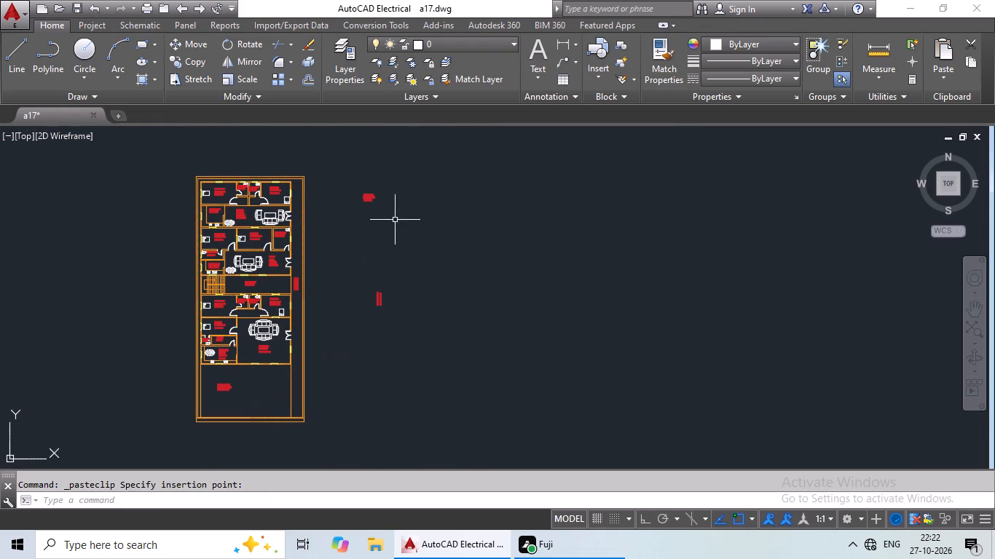
drag(398, 171, 354, 271)
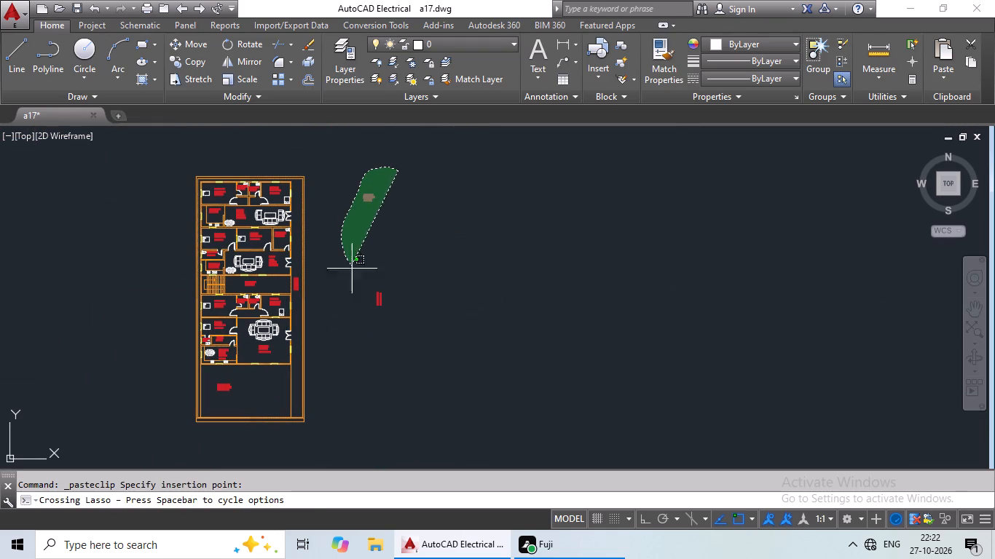
drag(354, 271, 425, 326)
key(Delete)
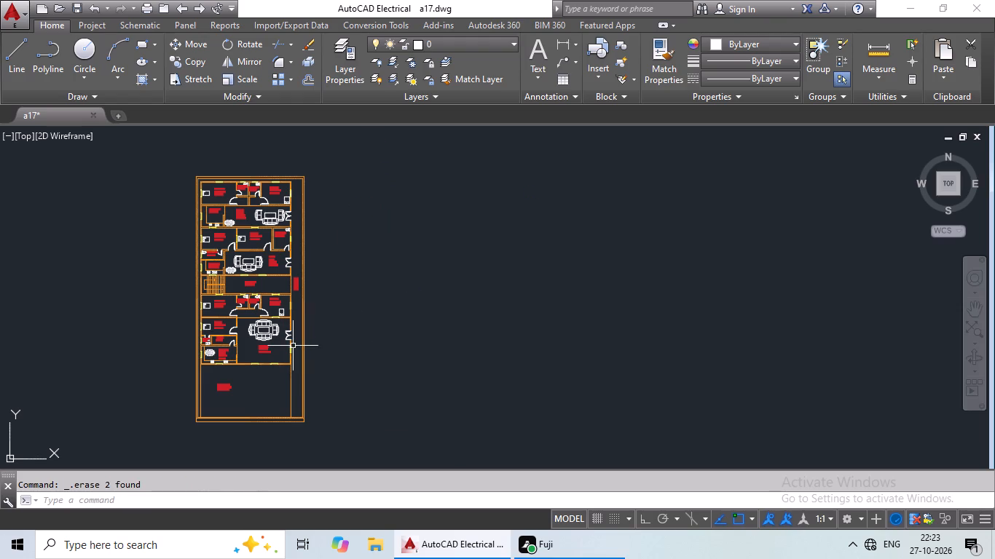
Look over the room and passage labels across the floor plan.
scroll(274, 338, up, 2)
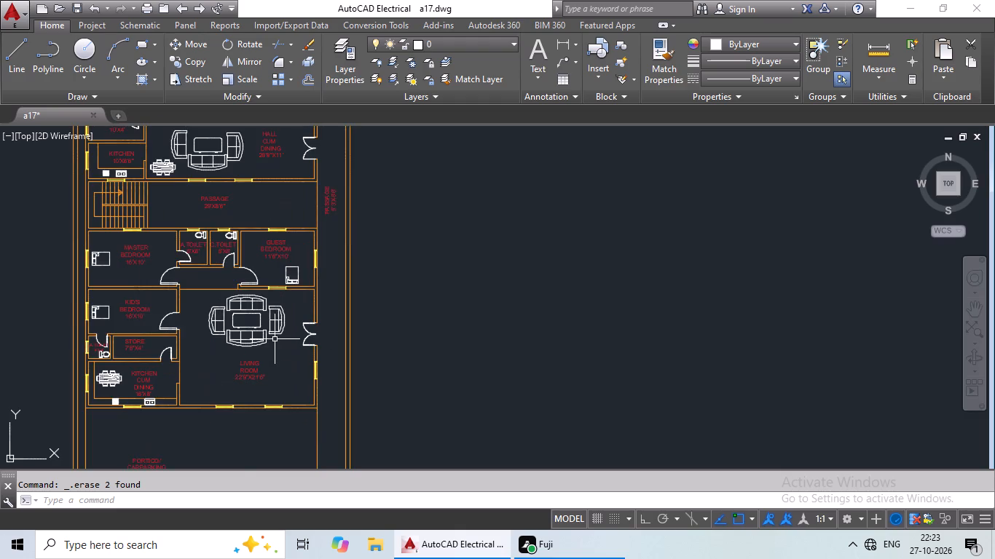
middle_drag(284, 337, 451, 364)
scroll(468, 349, down, 1)
middle_drag(473, 325, 408, 365)
scroll(385, 305, down, 1)
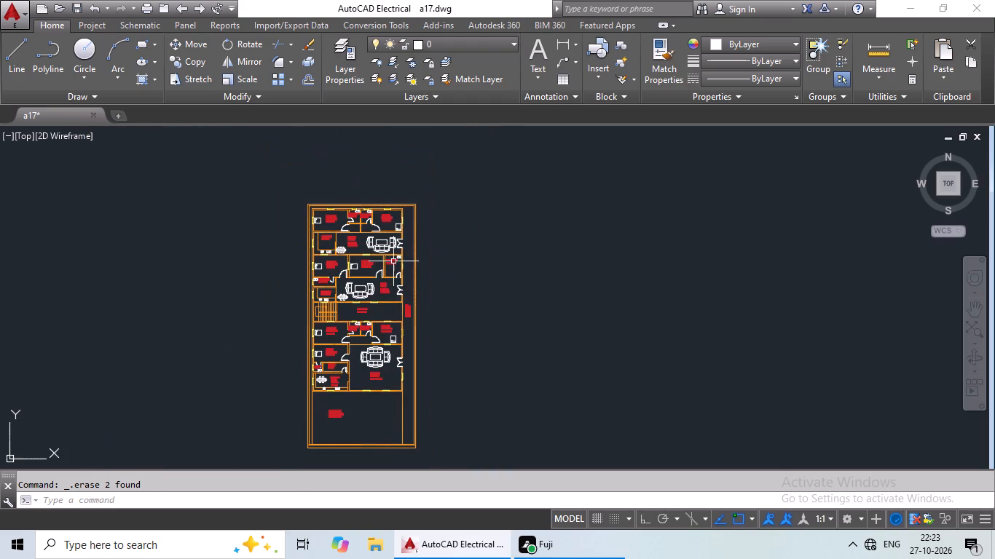
scroll(396, 236, up, 3)
scroll(396, 236, down, 1)
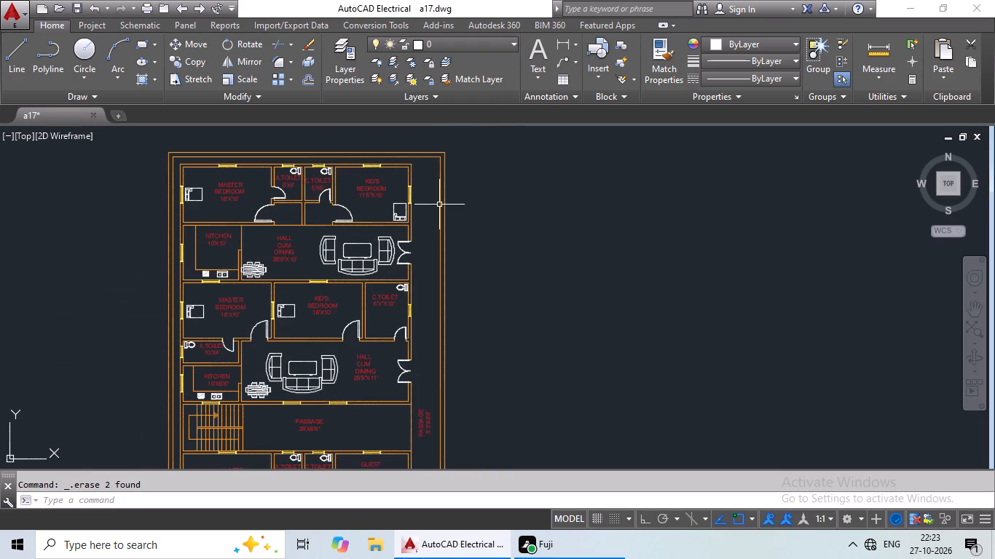
Create a multiline text W in the empty space beside the plan, 15" high and in green 19,155,72.
click(541, 54)
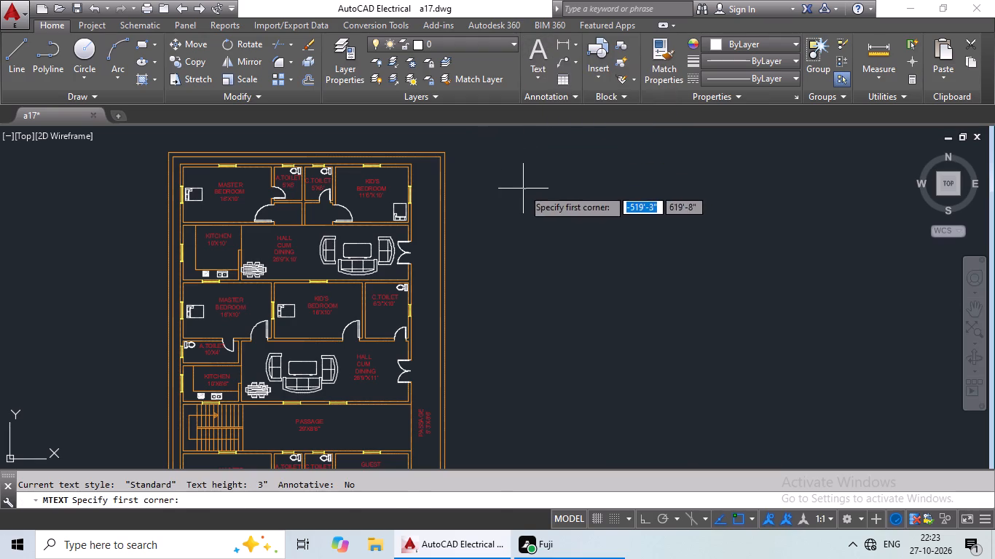
click(523, 188)
click(846, 250)
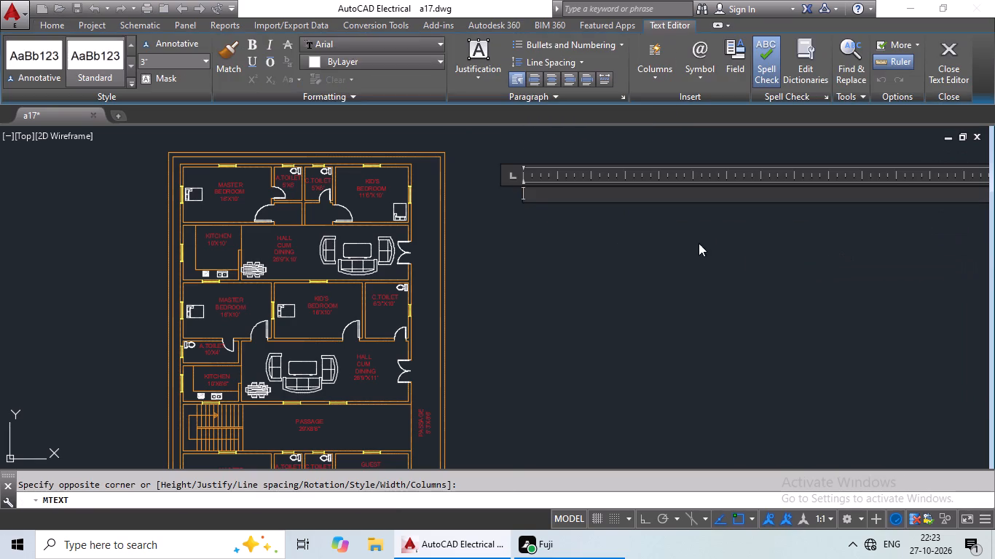
click(169, 56)
click(162, 64)
key(BackSpace)
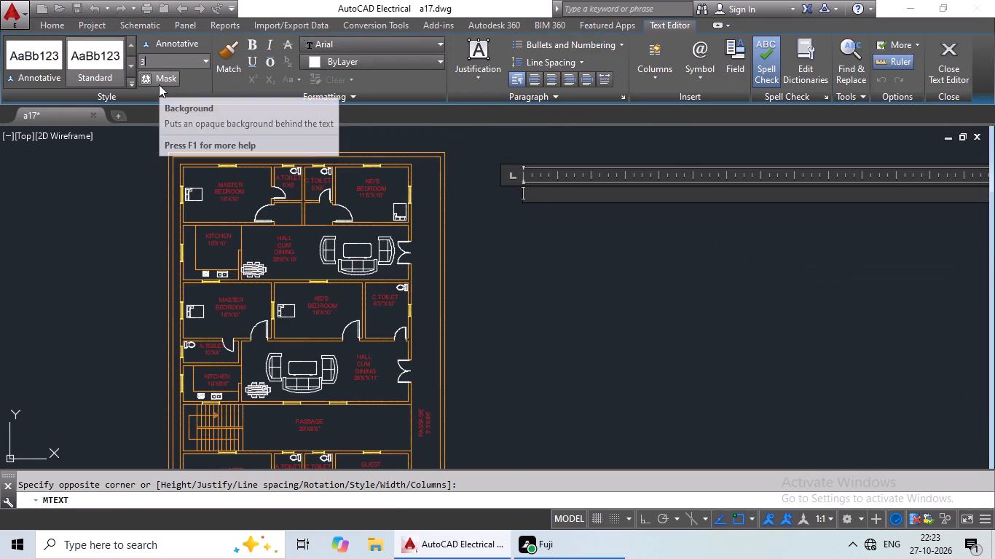
key(BackSpace)
text(15)
key(shift+quotedbl)
key(Return)
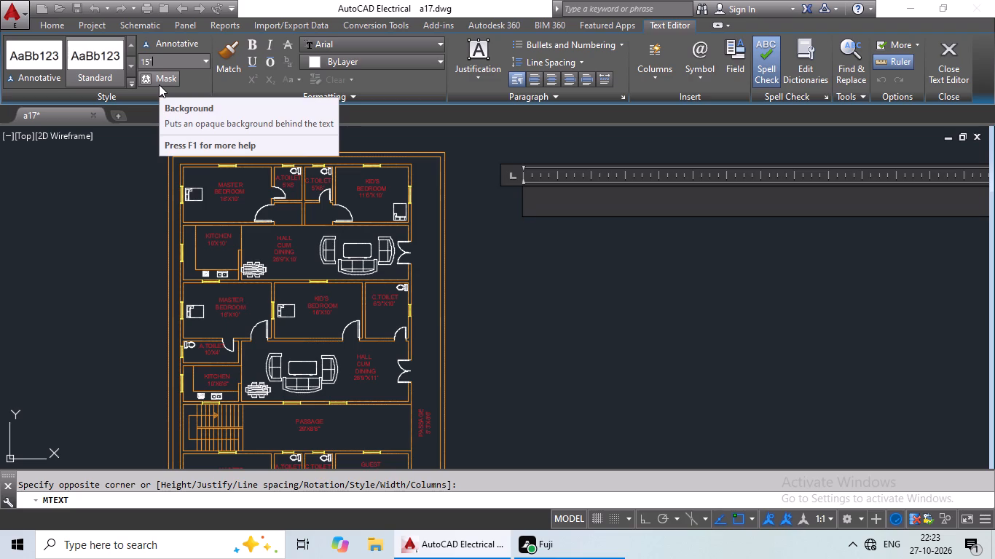
click(428, 63)
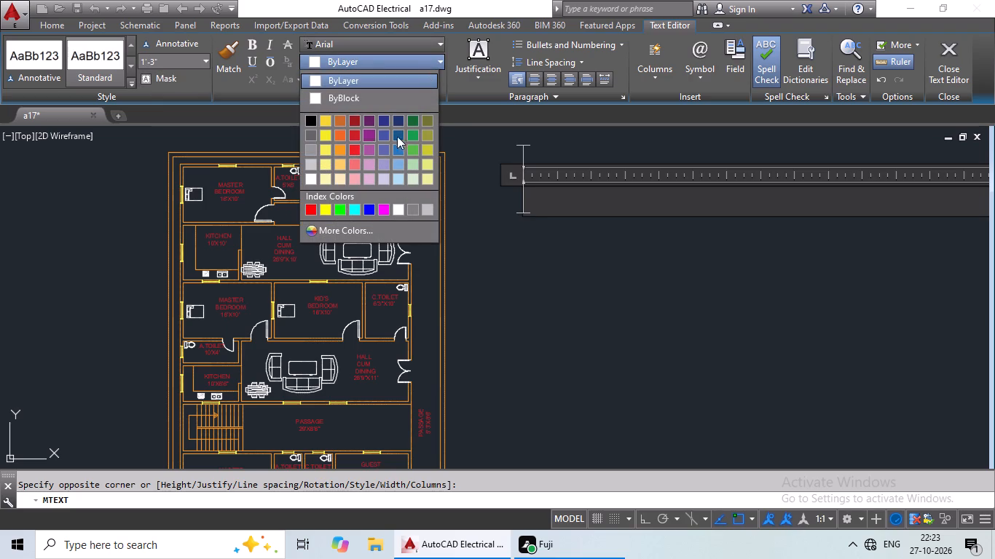
click(412, 136)
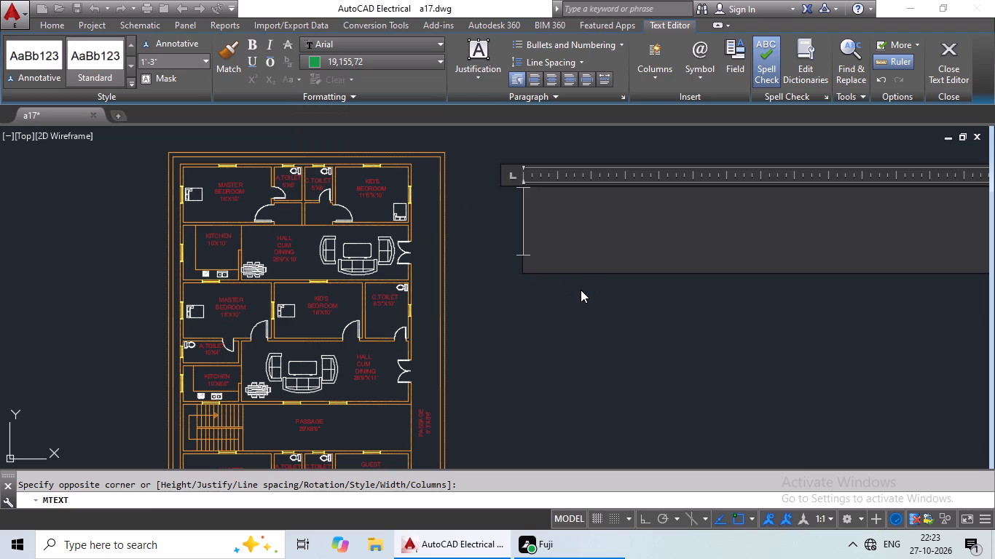
key(shift+w)
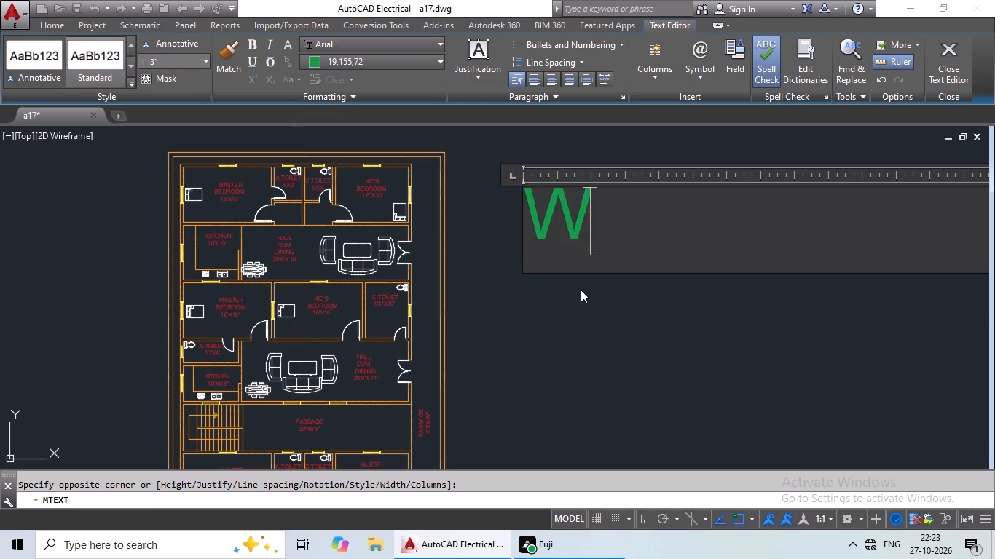
click(557, 297)
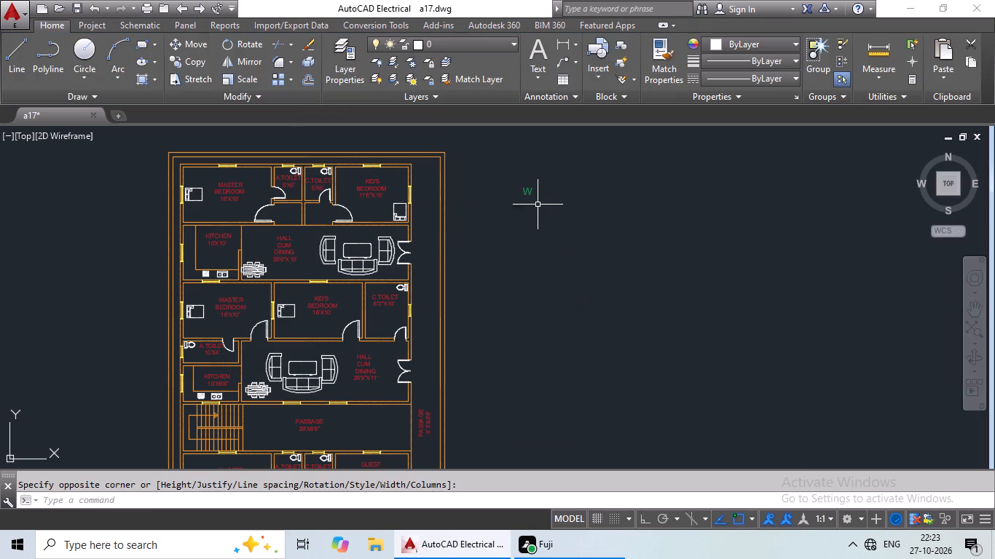
Copy the green W and paste it just above the window in the top wall of the uppermost master bedroom.
click(529, 189)
key(ctrl+c)
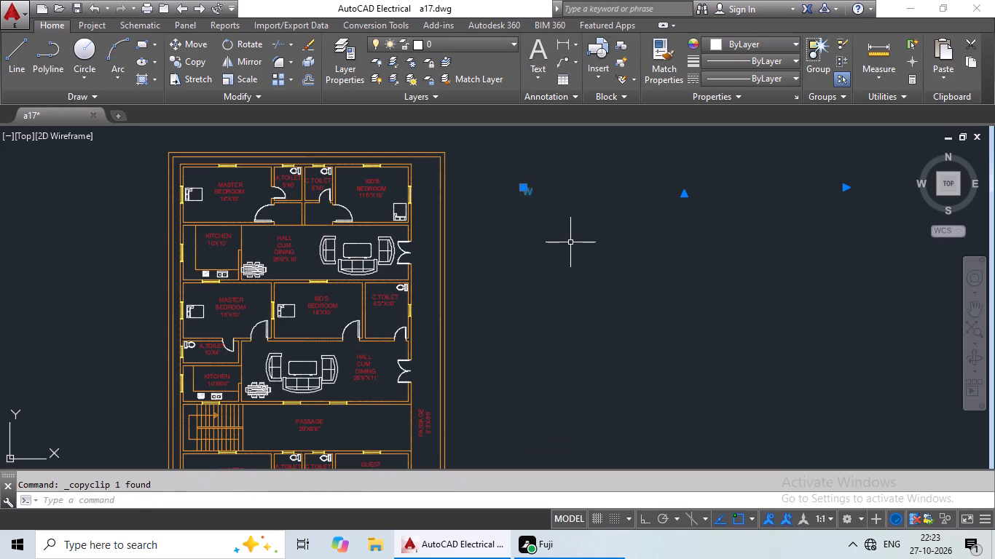
key(ctrl+v)
middle_drag(276, 189, 391, 290)
scroll(355, 258, up, 4)
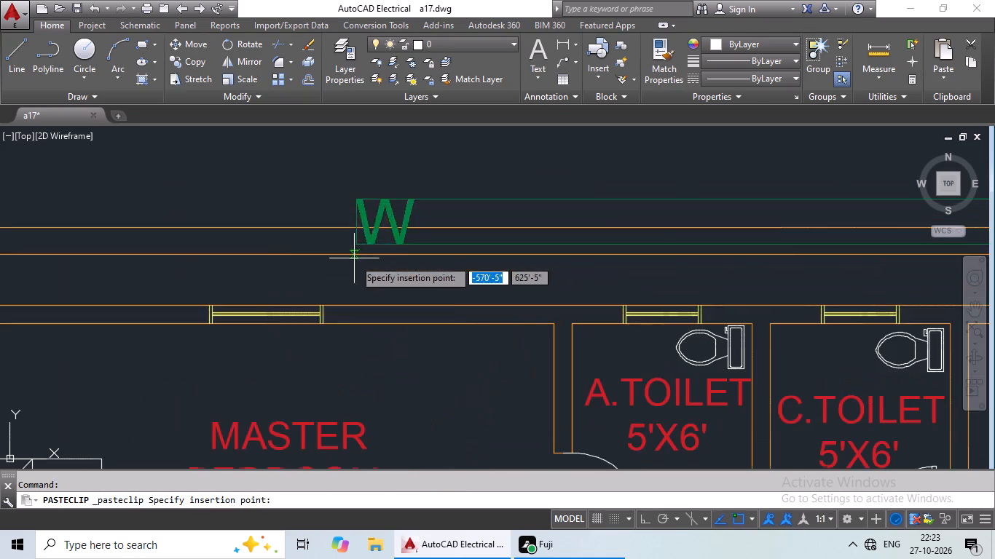
scroll(272, 304, up, 3)
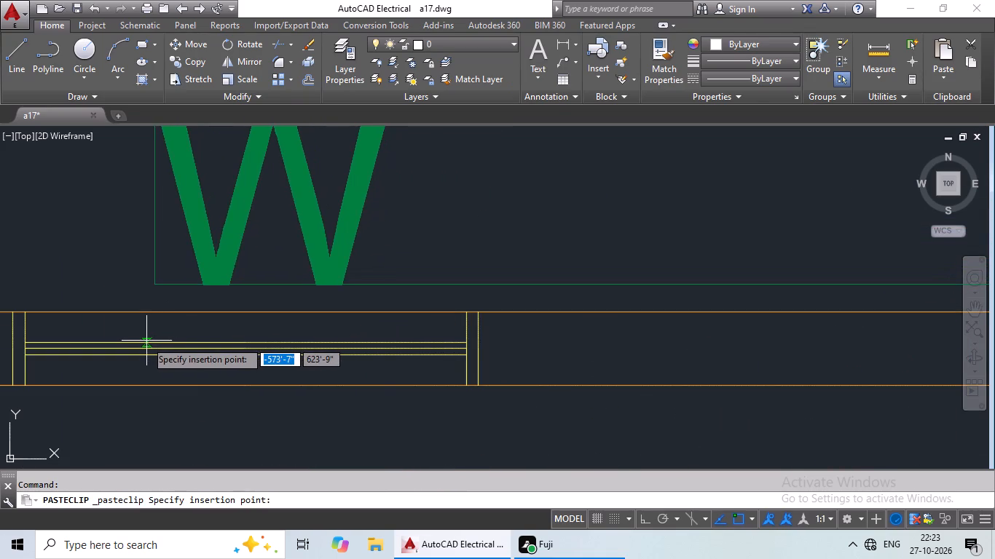
click(144, 341)
scroll(485, 336, down, 3)
middle_drag(492, 338, 518, 242)
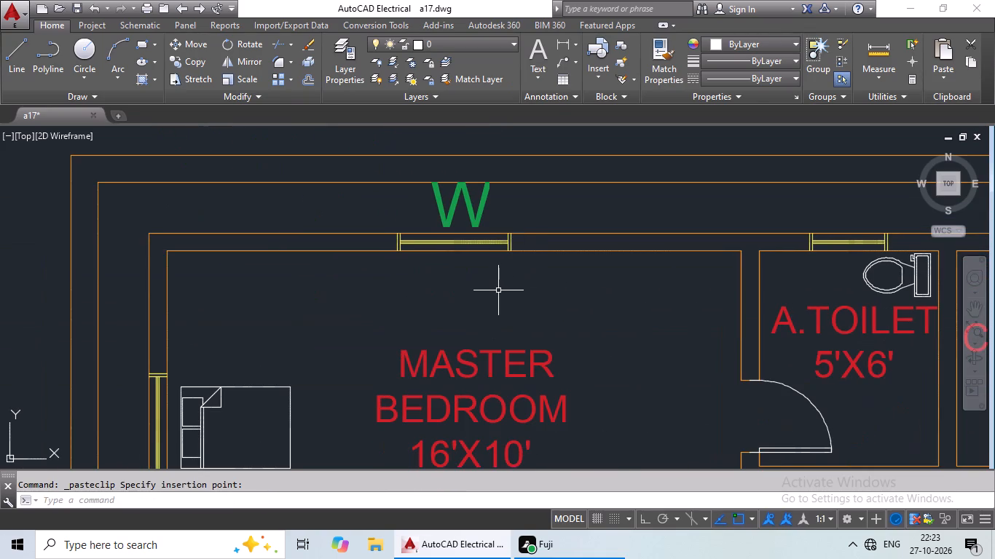
Copy the green W and paste it outside the left-wall window of the uppermost master bedroom.
key(ctrl+c)
key(ctrl+v)
middle_drag(497, 296, 566, 107)
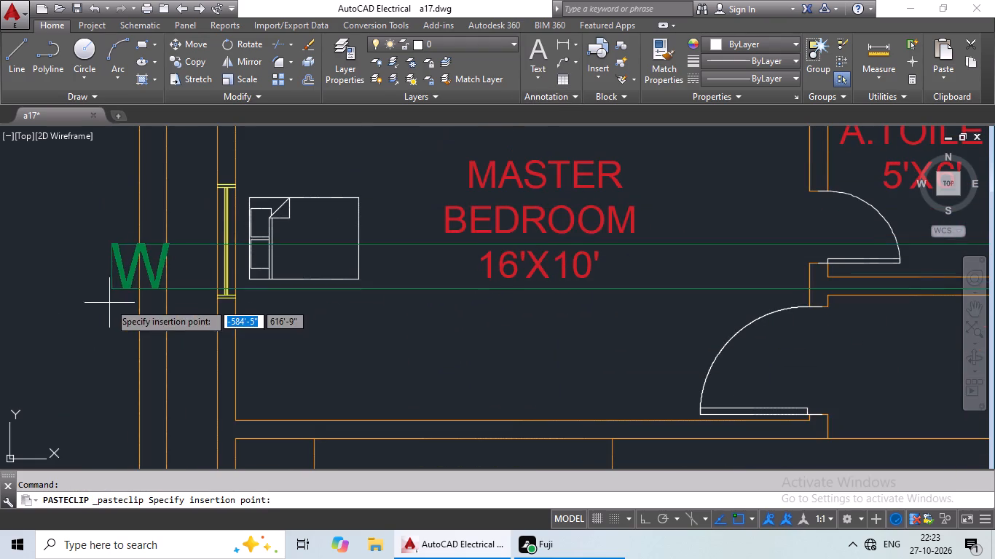
click(155, 283)
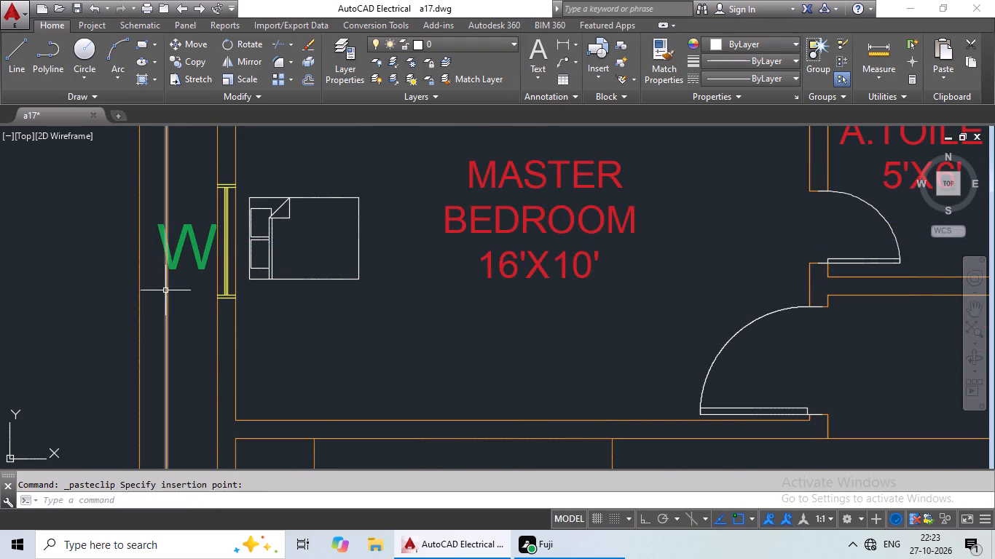
Paste copies of the green W above the top-wall window and outside the right-wall window of the 11'6"X10' kid's bedroom.
key(ctrl+c)
key(ctrl+v)
ctrl+scroll(190, 312, down, 3)
middle_drag(296, 321, 274, 336)
scroll(484, 255, up, 4)
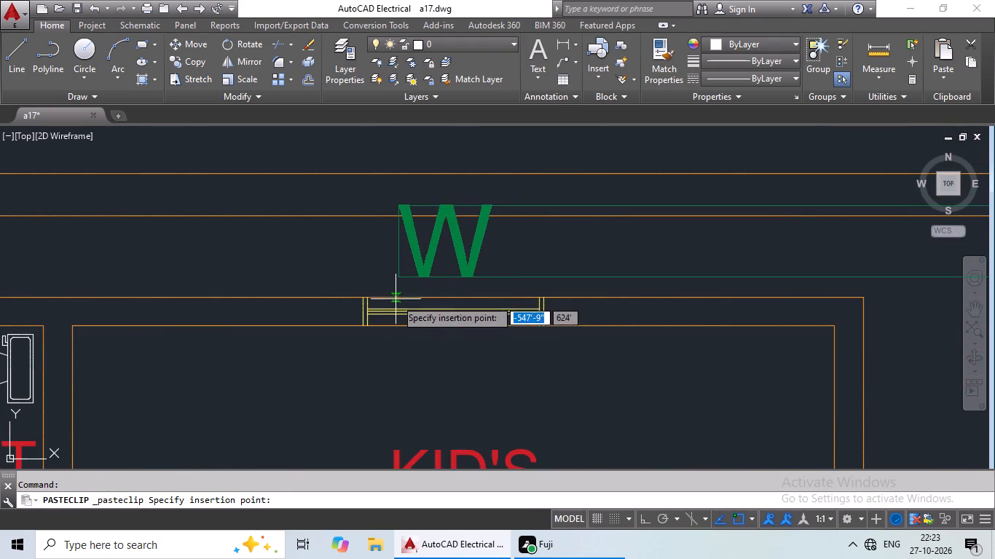
click(393, 309)
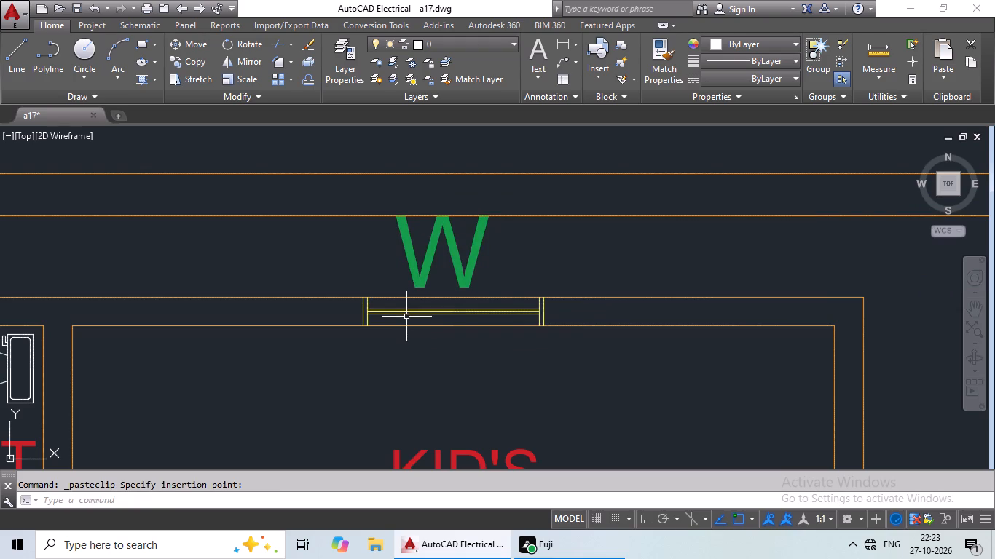
key(ctrl+c)
key(ctrl+v)
ctrl+scroll(503, 342, down, 3)
middle_drag(516, 351, 355, 221)
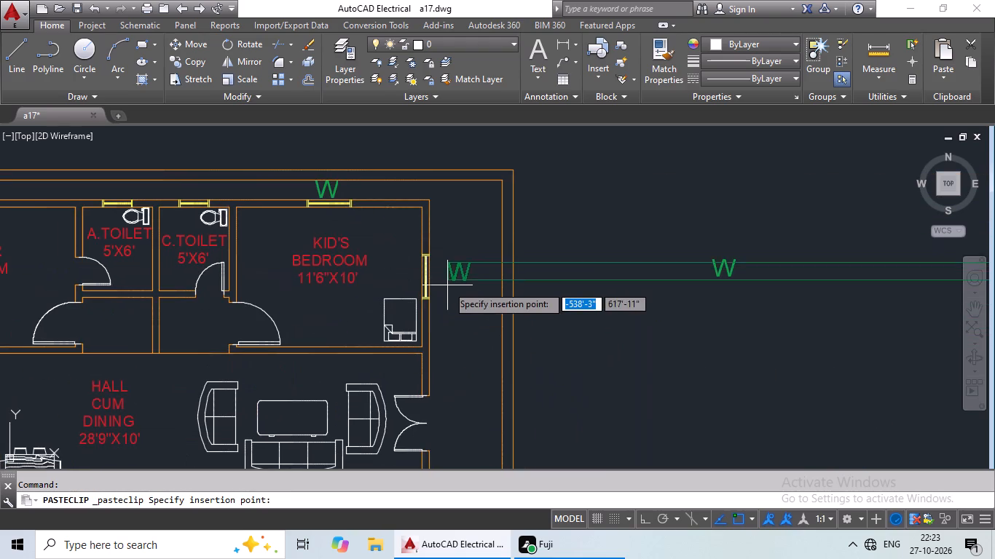
scroll(447, 285, up, 2)
click(409, 295)
Paste a copy of the green W in the hall, just above the top-wall window of the 16'X10' kid's bedroom below it.
scroll(463, 292, down, 2)
middle_drag(463, 292, 465, 289)
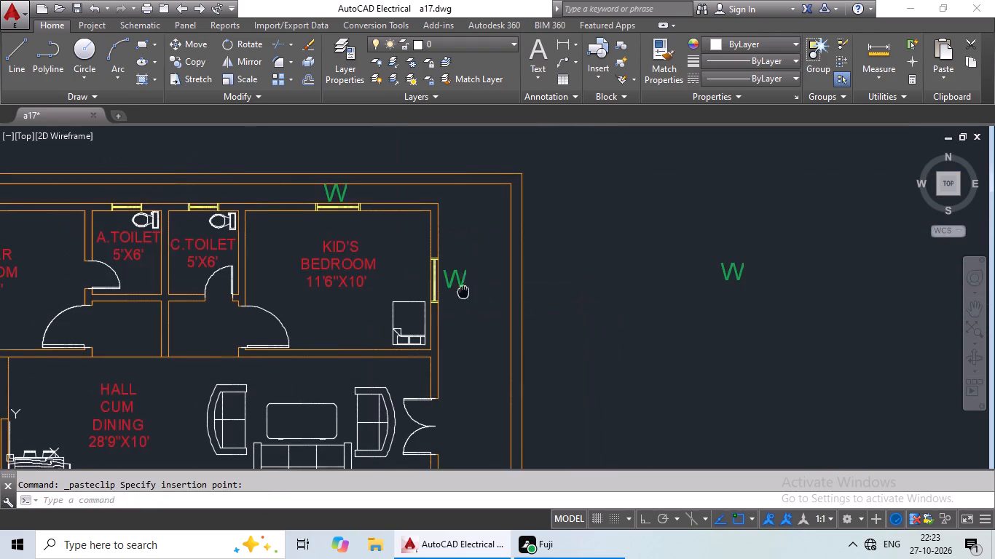
middle_drag(465, 289, 484, 235)
key(ctrl+c)
key(ctrl+v)
ctrl+scroll(465, 283, down, 1)
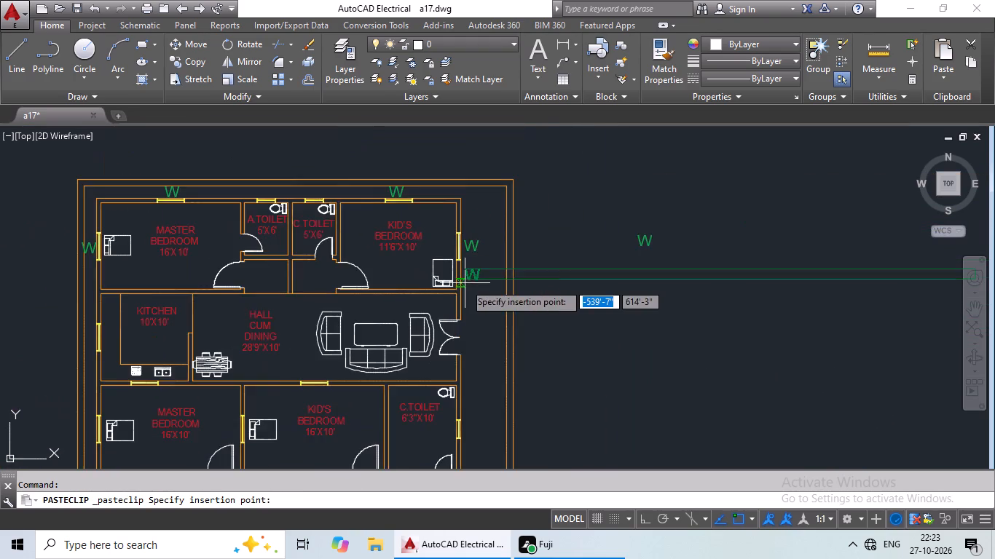
middle_drag(465, 283, 505, 178)
scroll(333, 274, up, 4)
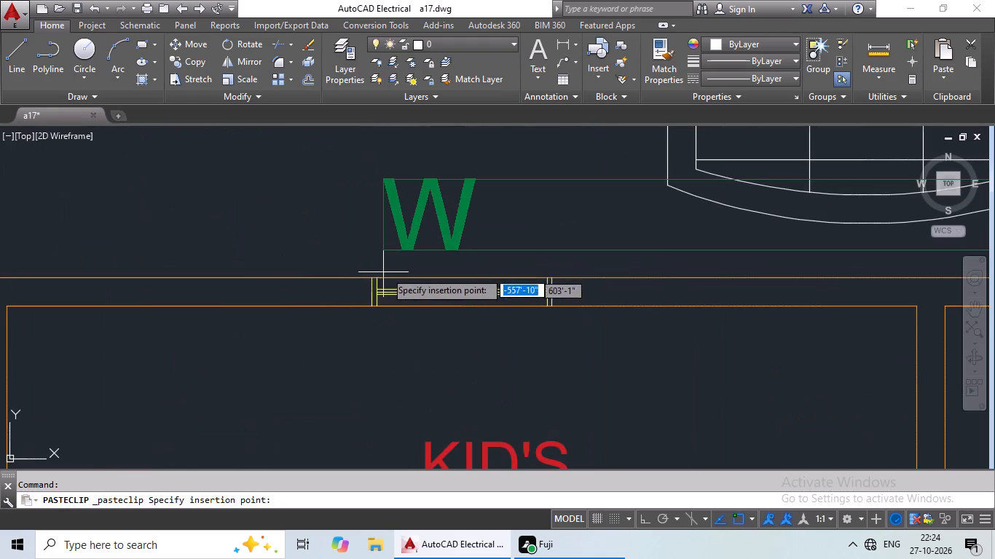
click(400, 265)
Mark the 10'X10' kitchen's two windows with green W copies, one below its bottom-wall window and one outside its left-wall window.
scroll(505, 283, down, 3)
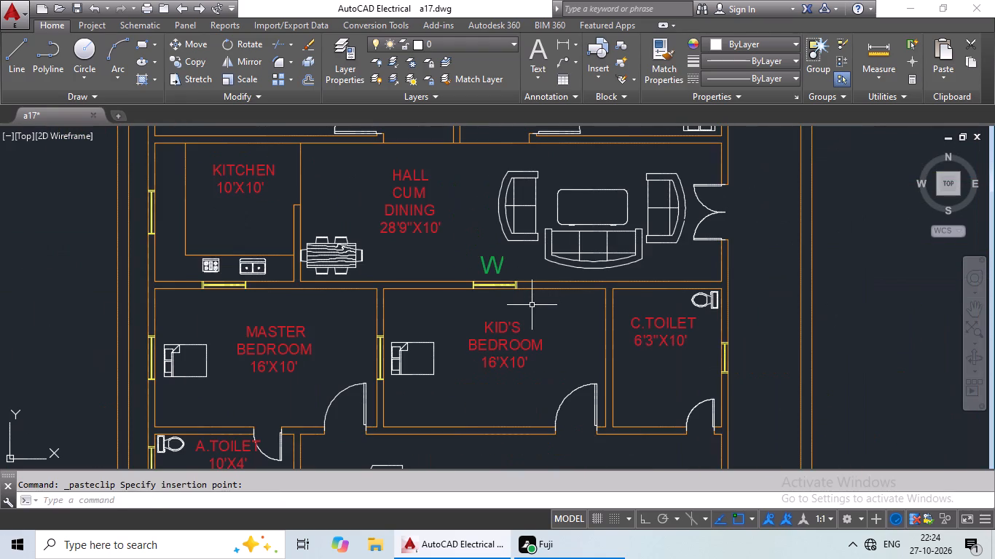
key(ctrl+c)
key(ctrl+v)
scroll(210, 284, up, 3)
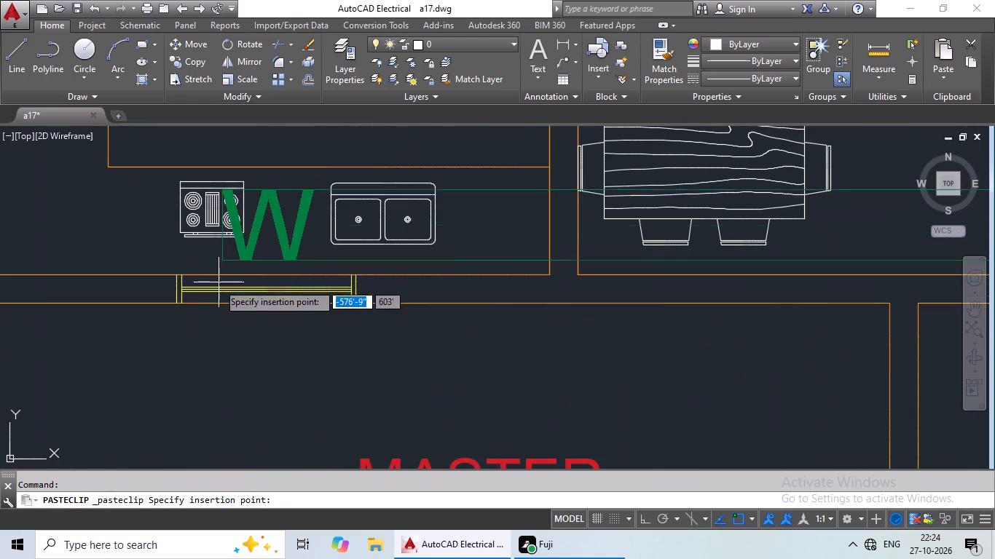
click(213, 414)
scroll(360, 403, down, 2)
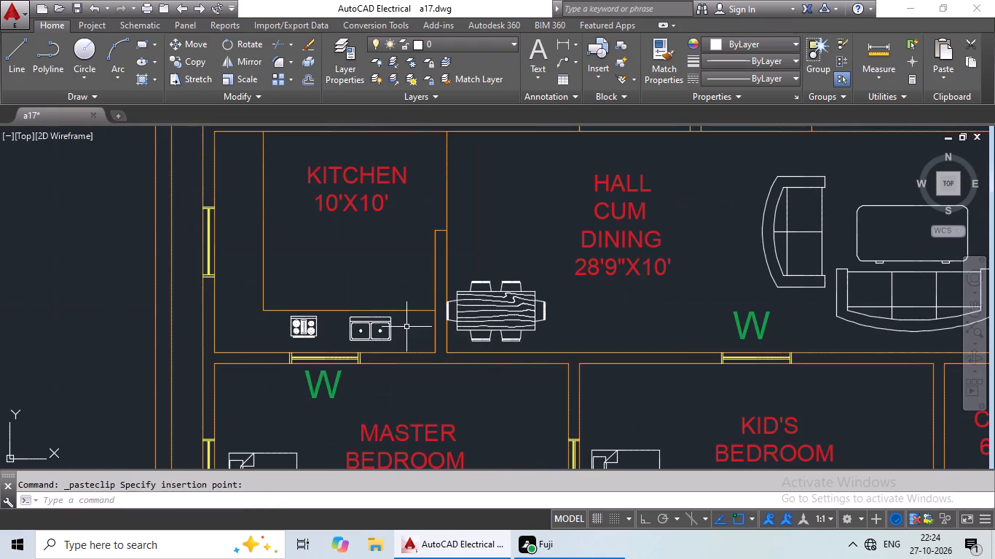
middle_drag(410, 348, 434, 296)
key(ctrl+c)
key(ctrl+v)
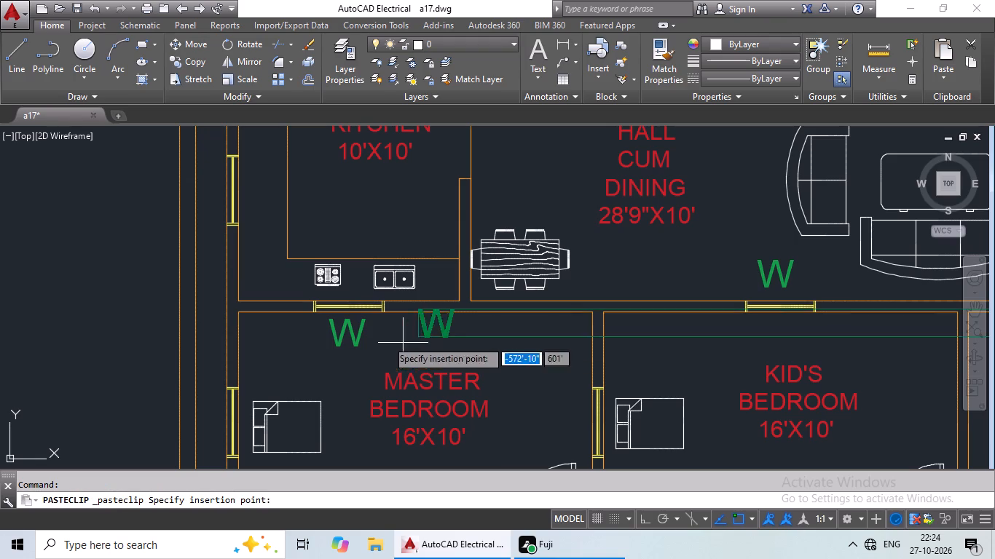
click(183, 217)
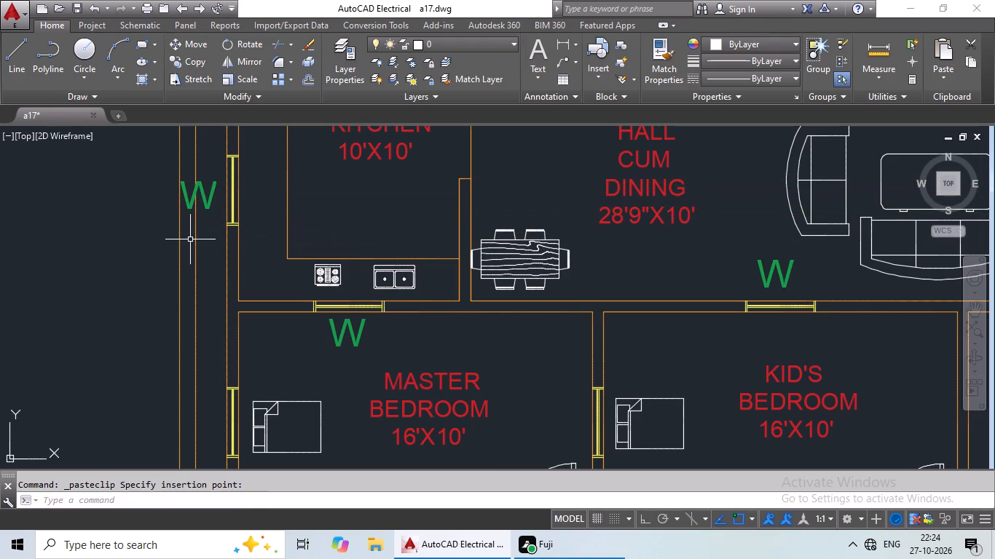
Paste green W copies beside the middle master bedroom's left-wall window and inside it by the window shared with the kid's bedroom.
key(ctrl+c)
key(ctrl+v)
ctrl+middle_drag(205, 292, 237, 169)
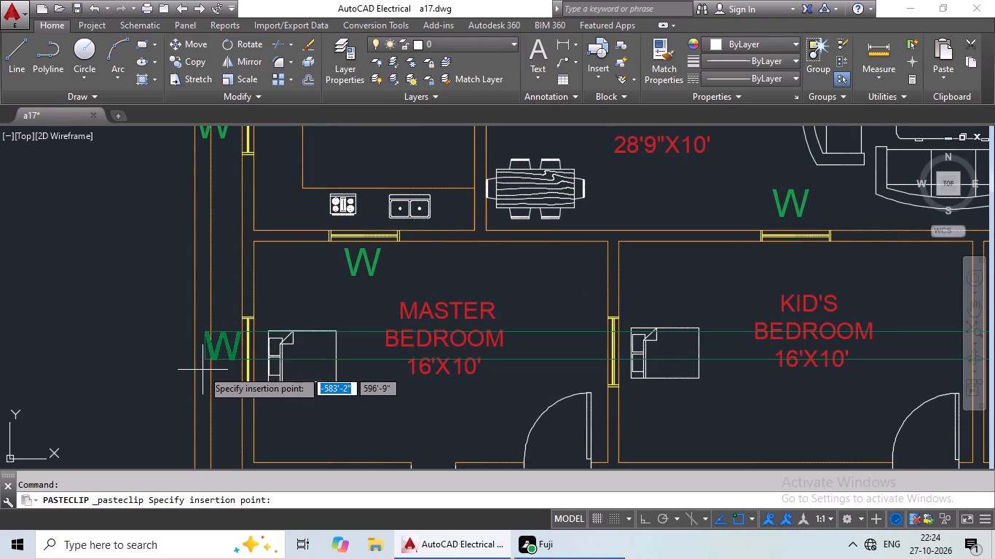
click(200, 372)
scroll(294, 348, down, 2)
middle_drag(302, 344, 328, 267)
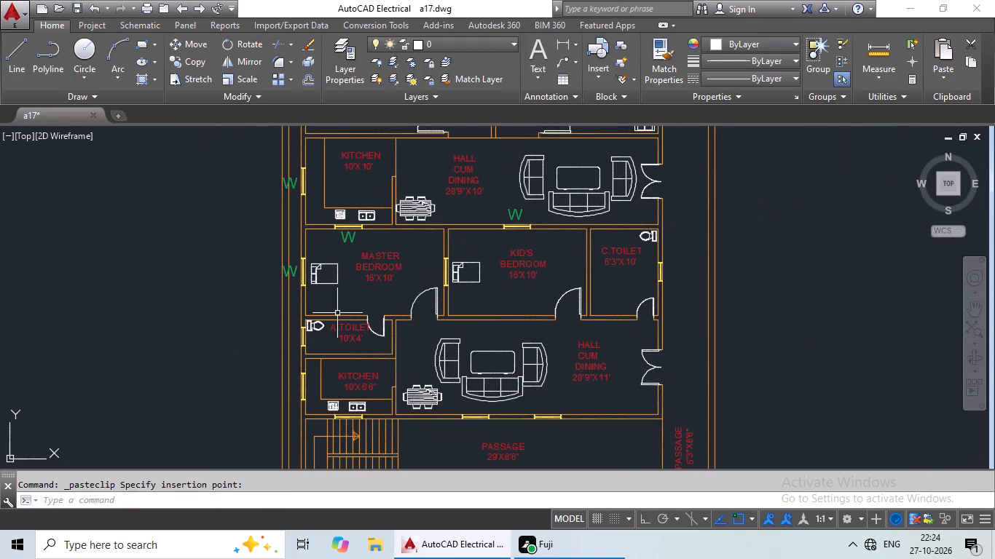
middle_drag(339, 318, 361, 240)
key(ctrl+c)
key(ctrl+v)
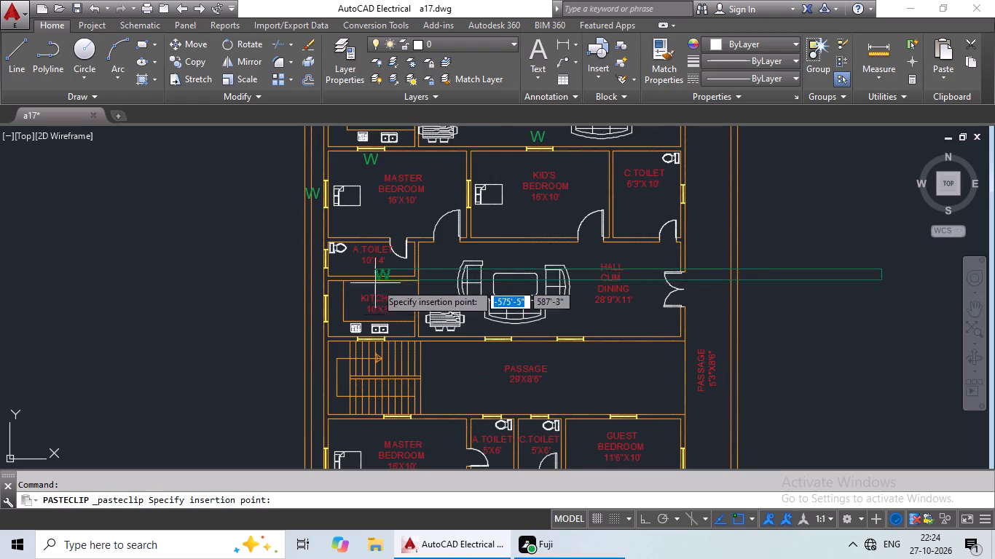
ctrl+scroll(378, 282, down, 1)
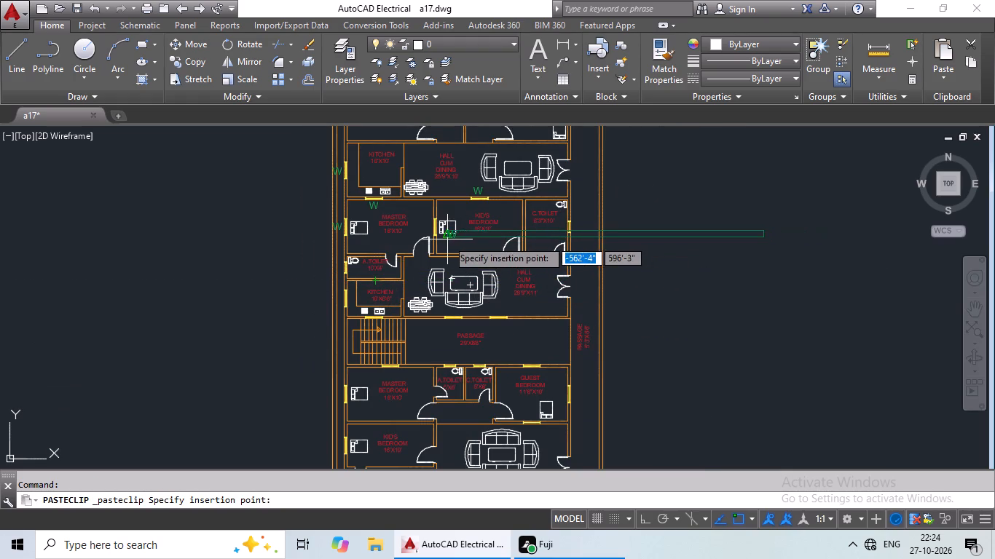
scroll(417, 233, up, 4)
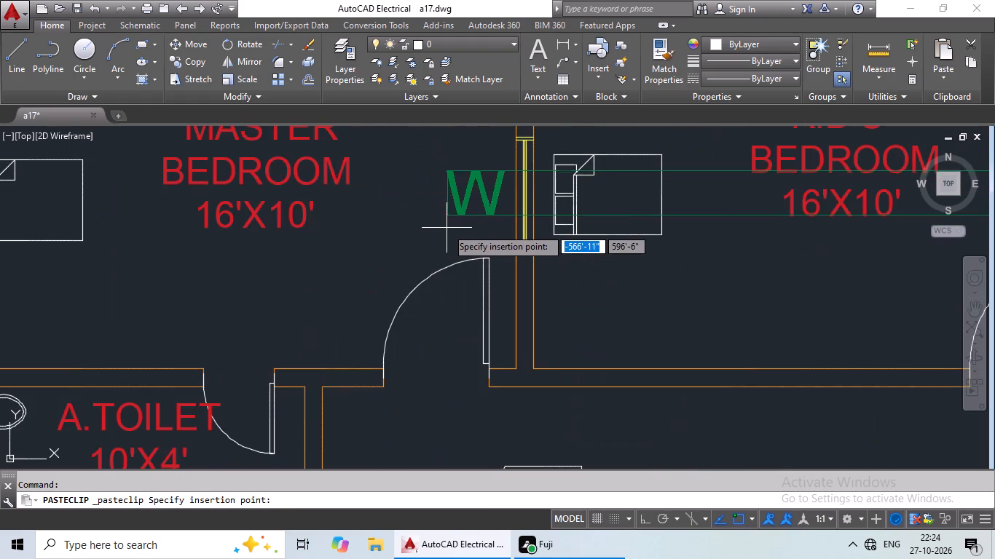
click(447, 227)
Paste green W copies outside the left-wall window of the 10'X6'6" kitchen and below its bottom-wall window over the stairs.
key(ctrl+c)
key(ctrl+v)
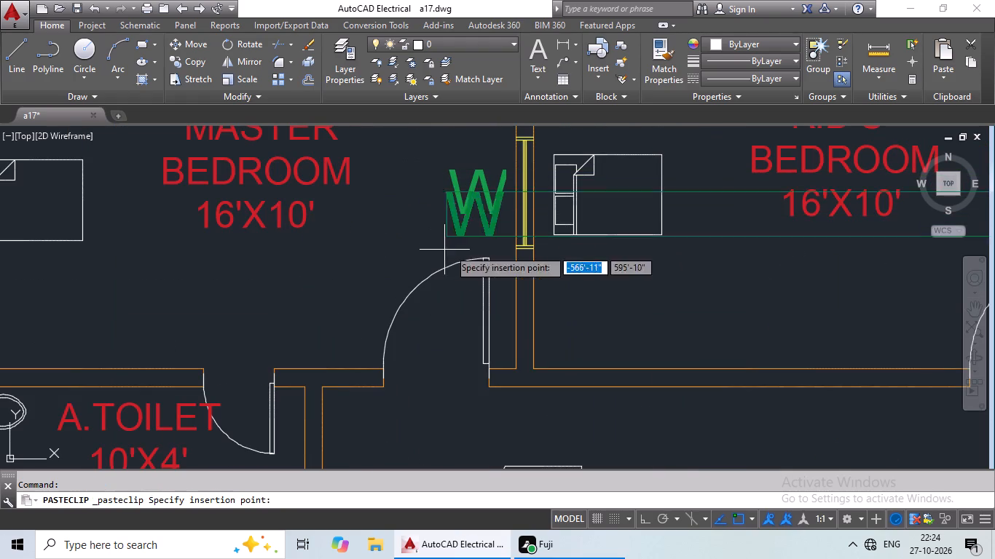
ctrl+scroll(473, 233, down, 3)
middle_drag(507, 292, 524, 215)
middle_drag(508, 274, 519, 258)
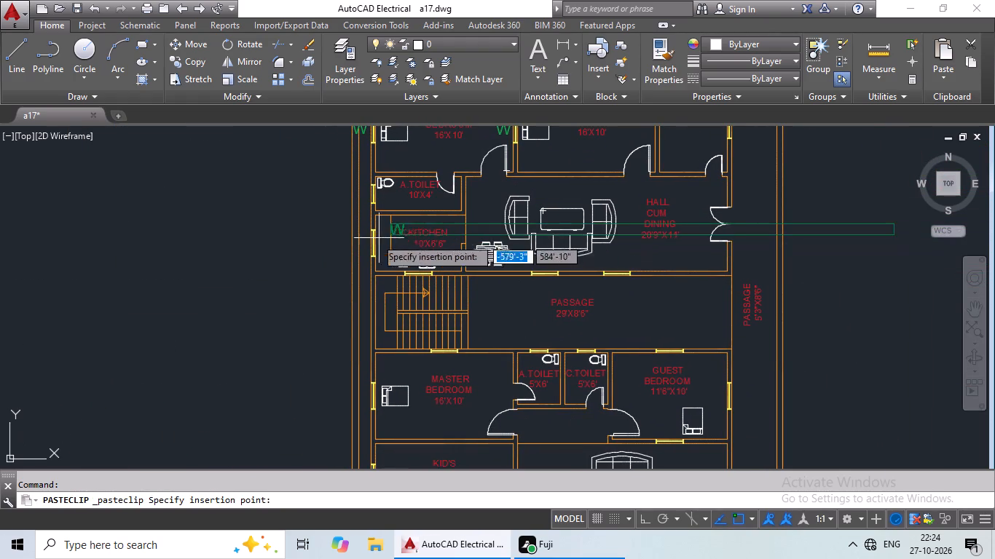
scroll(360, 238, up, 4)
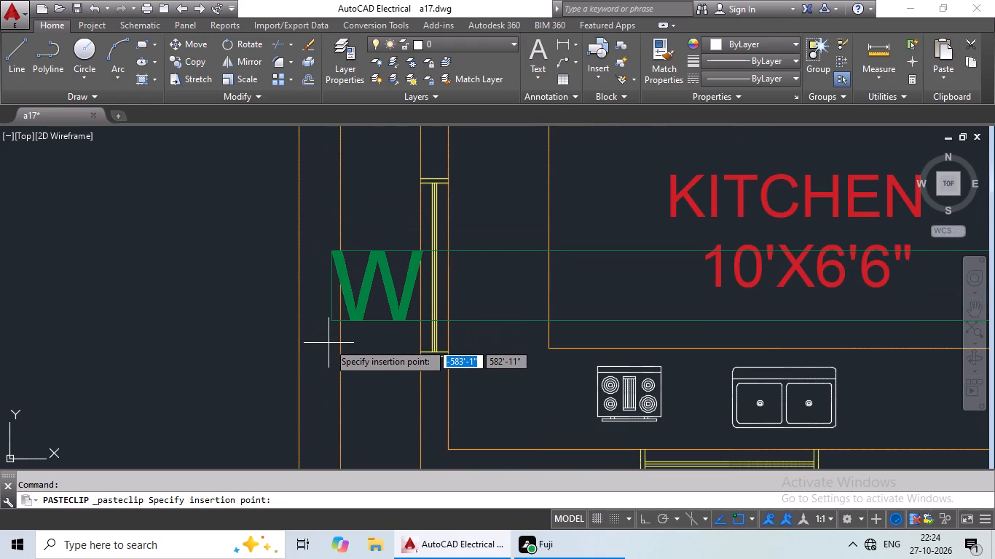
click(320, 347)
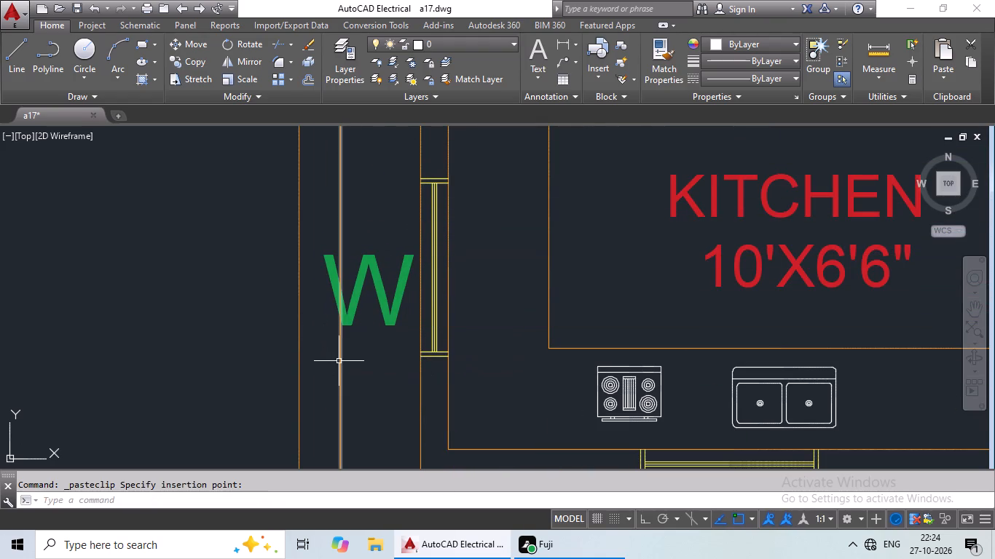
key(ctrl+c)
key(ctrl+v)
ctrl+scroll(388, 346, down, 3)
middle_drag(397, 367, 409, 285)
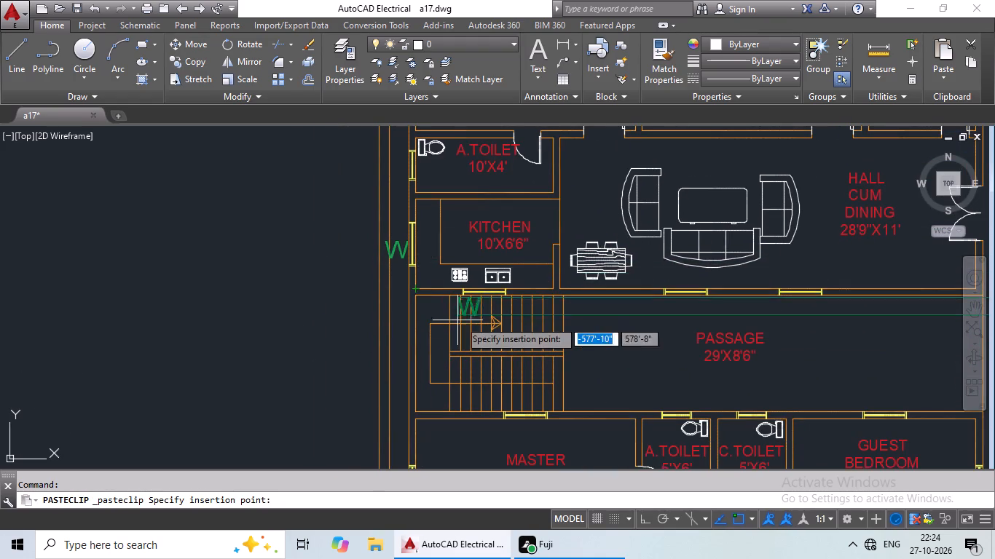
scroll(481, 303, up, 4)
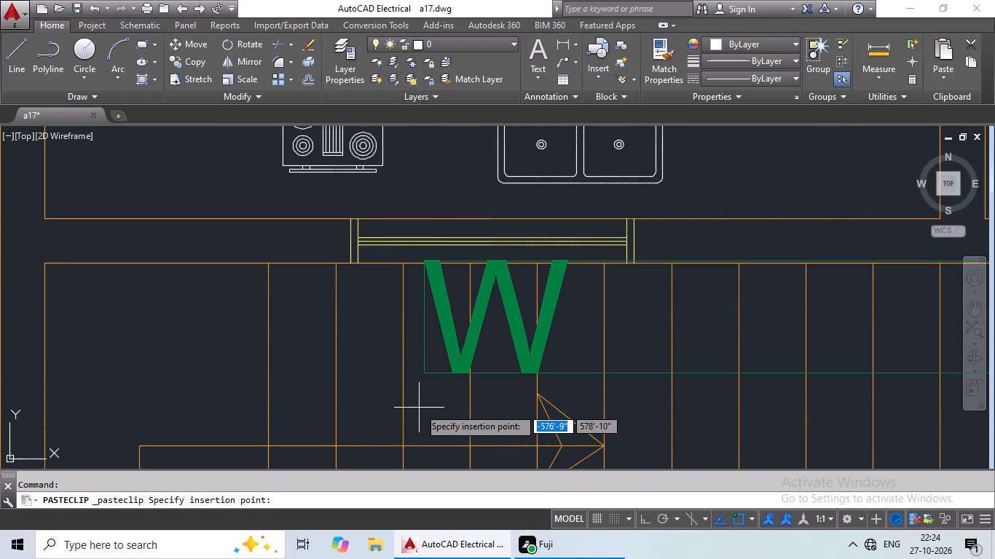
click(419, 408)
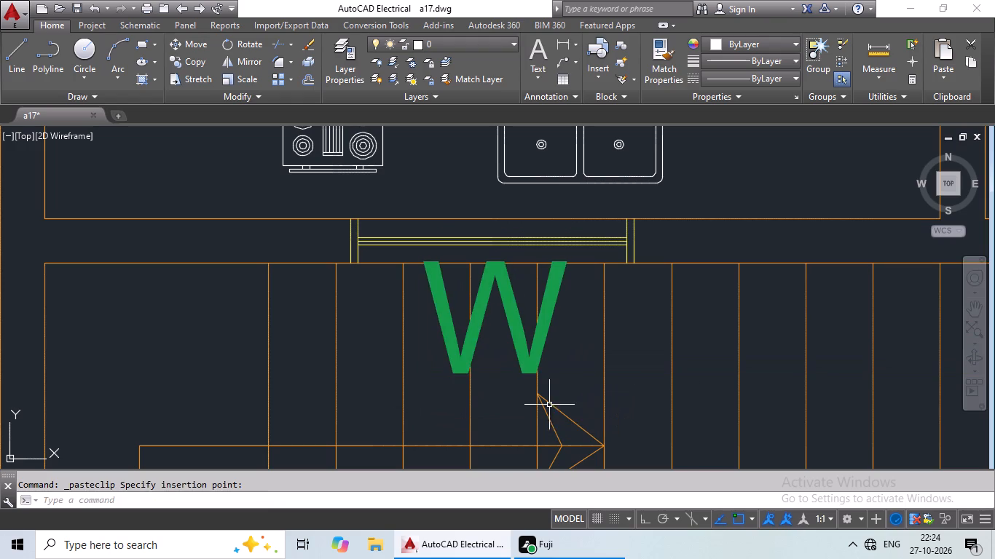
Paste two green W copies in the 29'X8'6" passage, one below each bottom-wall window of the 28'9"X11' hall.
scroll(693, 378, down, 3)
key(ctrl+c)
key(ctrl+v)
ctrl+scroll(694, 392, down, 1)
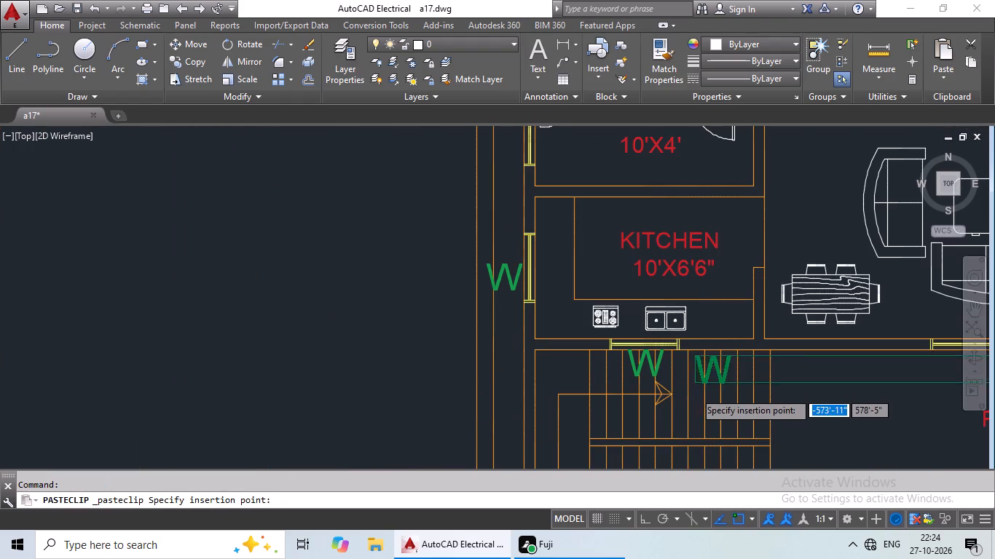
ctrl+scroll(694, 392, down, 1)
middle_drag(694, 383, 486, 301)
scroll(572, 311, up, 4)
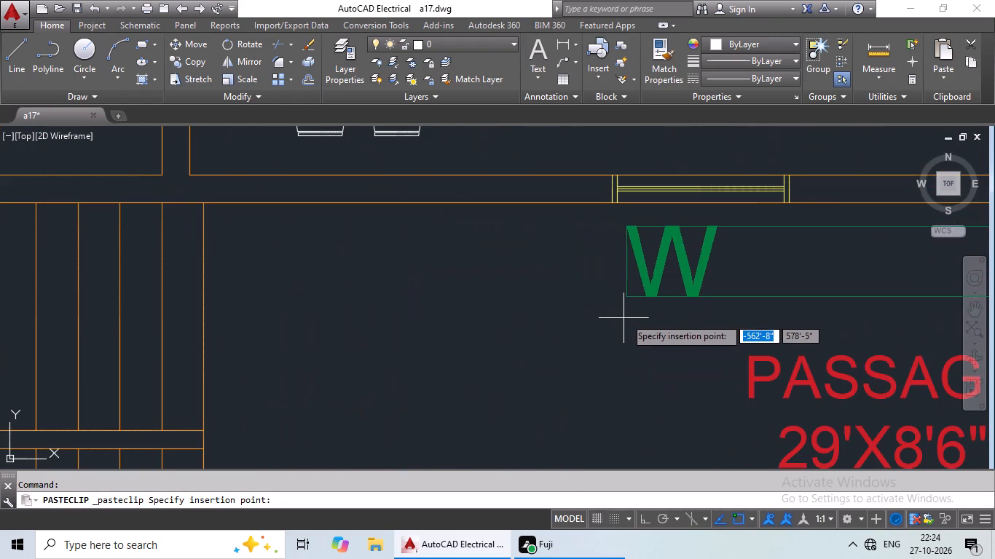
click(650, 316)
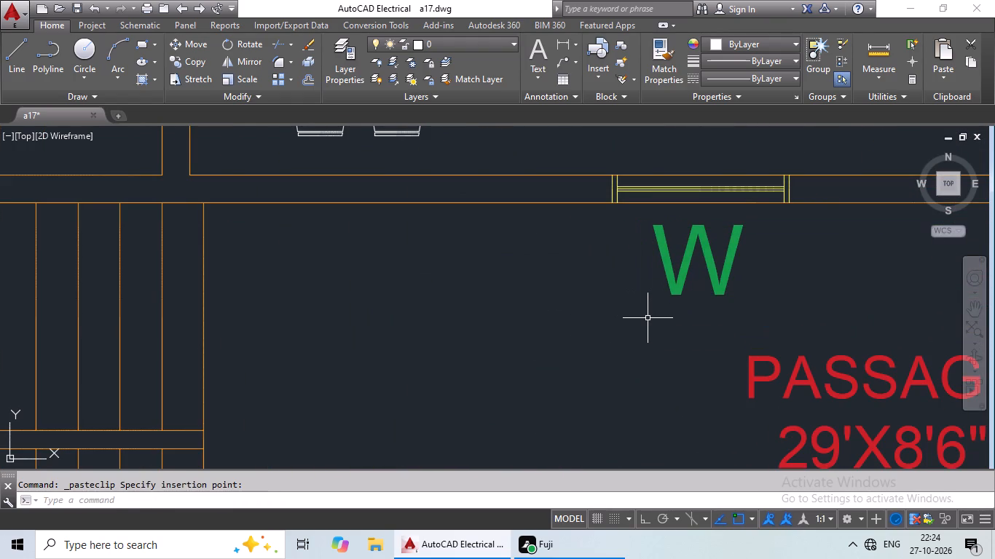
key(ctrl+c)
key(ctrl+v)
ctrl+scroll(646, 318, down, 3)
middle_drag(639, 322, 374, 310)
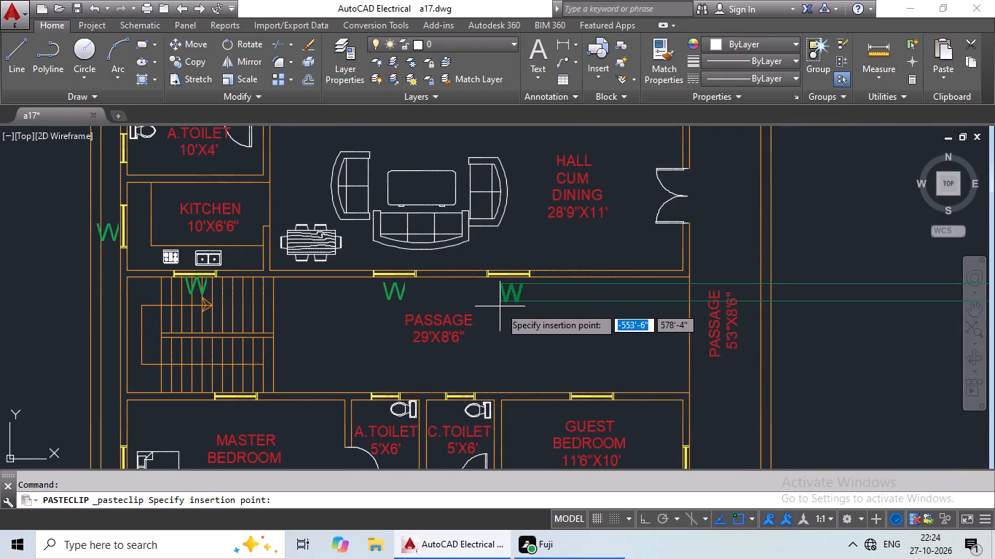
click(500, 306)
Paste green W copies above the guest bedroom's top-wall window and outside its right-wall window.
key(ctrl+c)
key(ctrl+v)
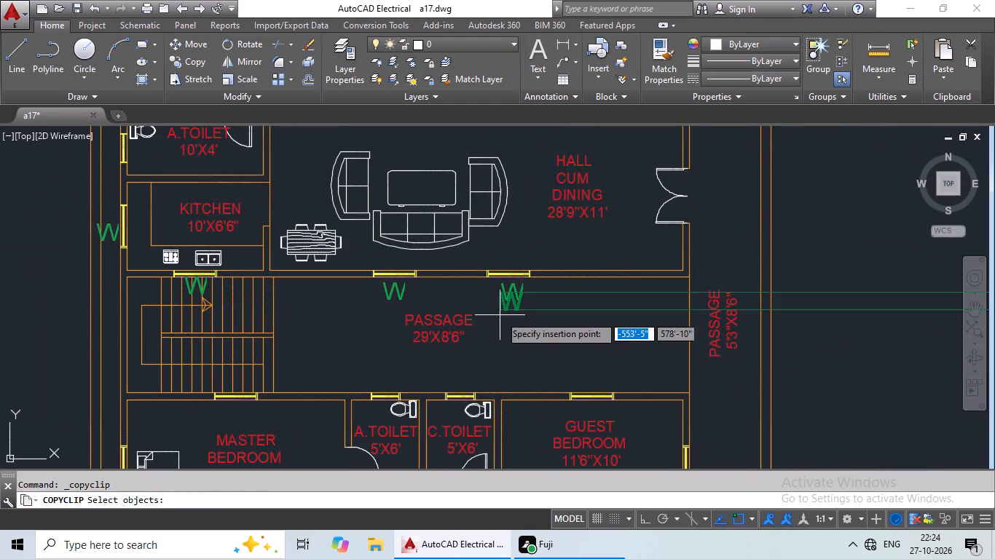
middle_drag(565, 317, 586, 215)
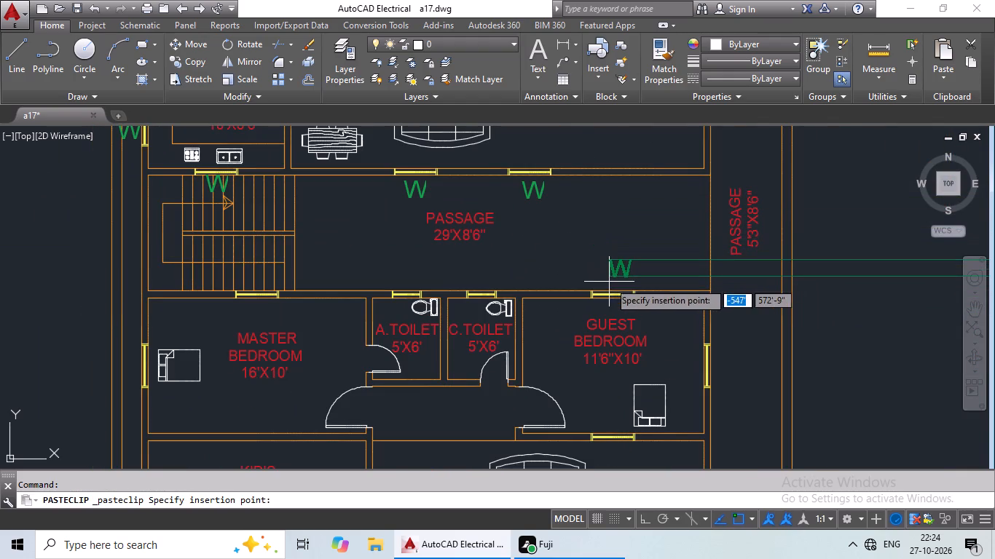
click(603, 287)
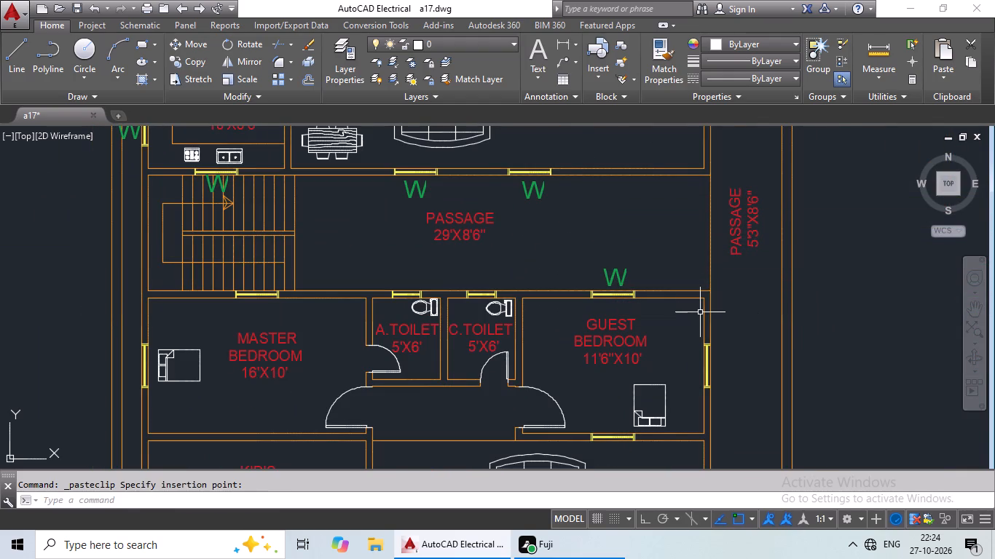
key(ctrl+c)
key(ctrl+v)
middle_drag(696, 316, 572, 266)
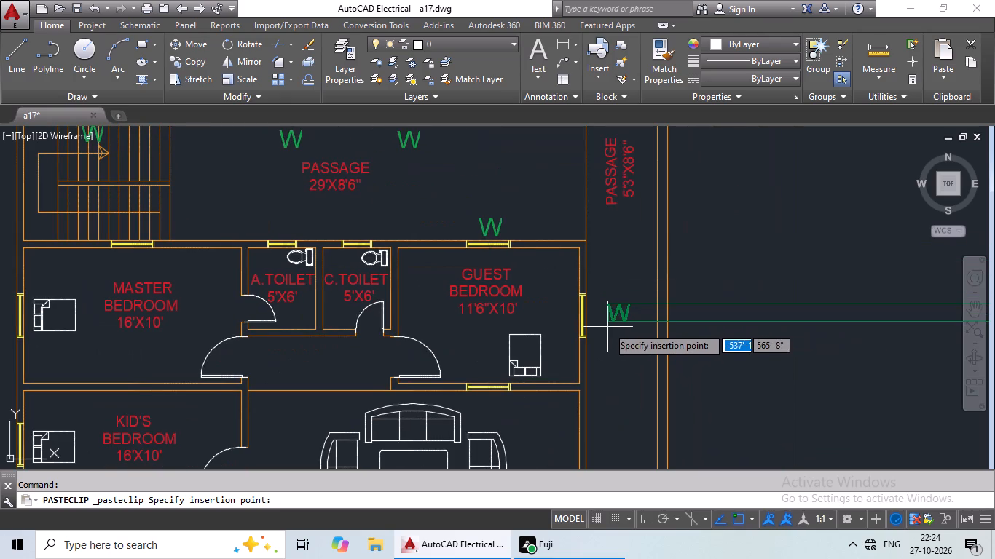
click(595, 329)
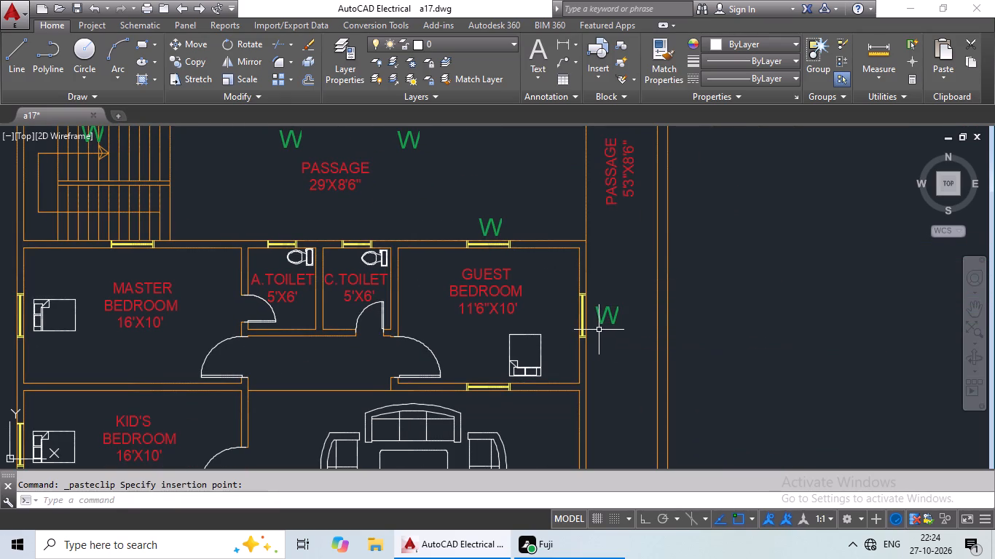
Paste green W copies in the 22'9"X21'6" living room below the guest bedroom's bottom-wall window and outside the living room's right-wall window.
key(ctrl+c)
key(ctrl+v)
middle_drag(579, 347, 578, 286)
scroll(478, 362, up, 3)
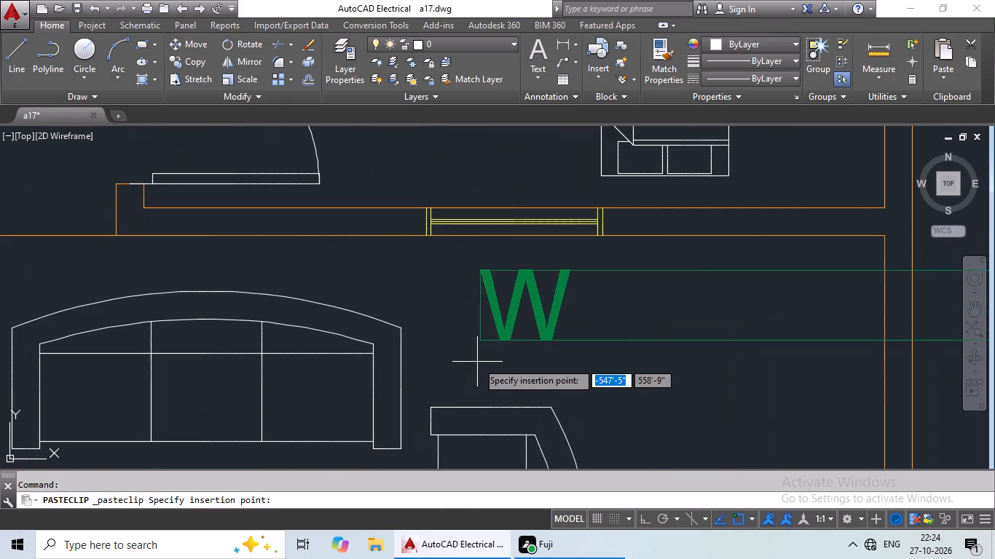
click(467, 344)
key(ctrl+c)
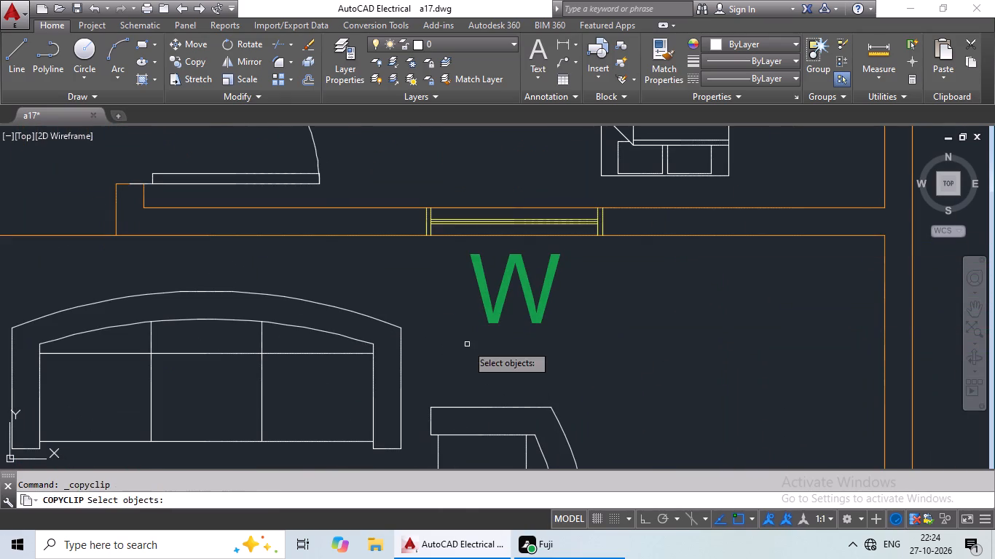
key(ctrl+v)
ctrl+scroll(486, 331, down, 2)
middle_drag(492, 330, 543, 217)
scroll(525, 285, down, 1)
middle_drag(519, 305, 538, 246)
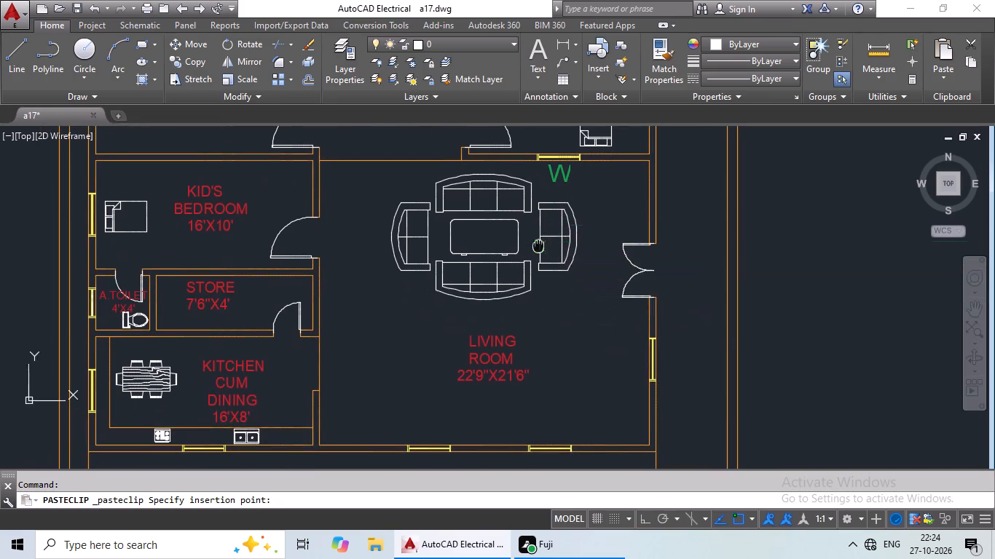
scroll(656, 372, up, 3)
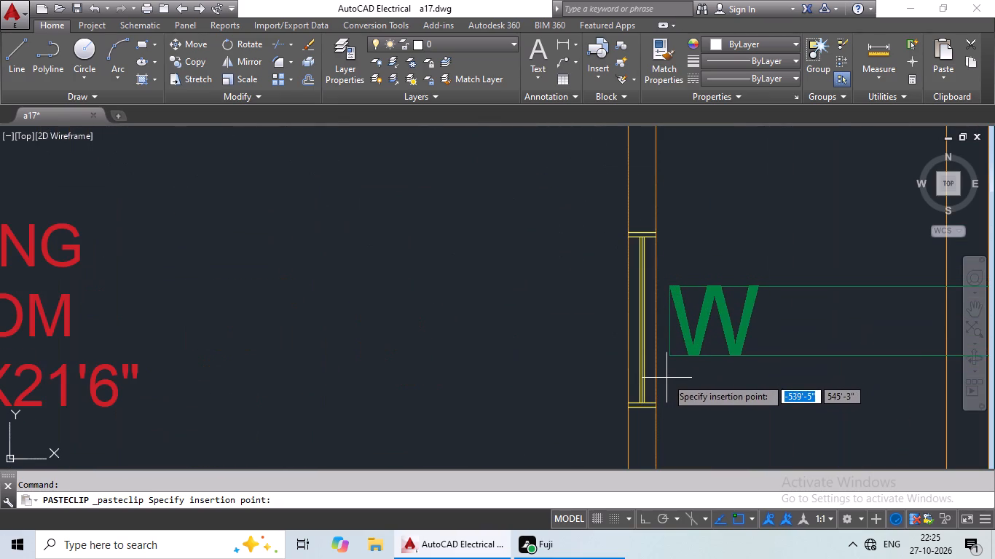
click(666, 378)
Paste two green W copies in the portico, one below each bottom-wall window of the living room.
key(ctrl+c)
key(ctrl+v)
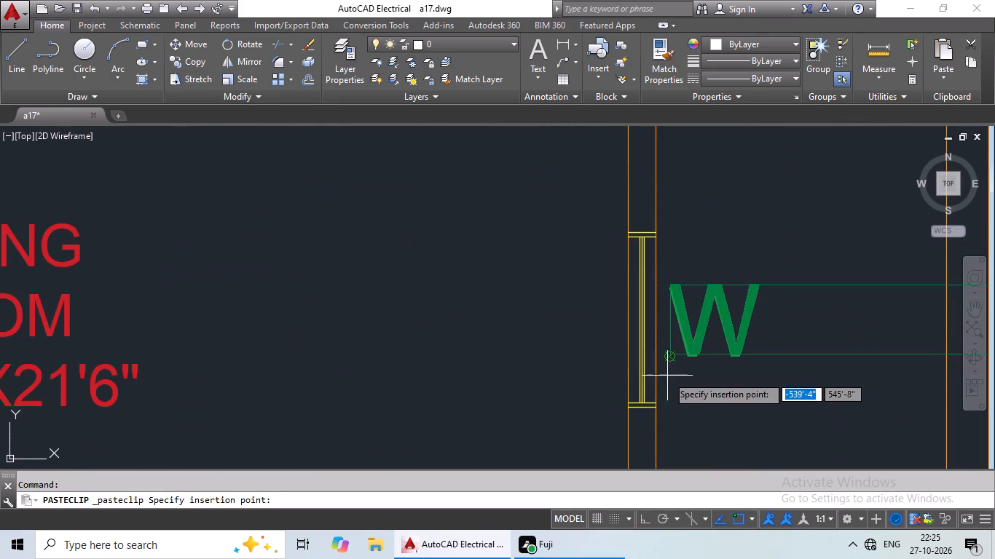
ctrl+scroll(667, 376, down, 1)
middle_drag(667, 373, 657, 181)
middle_drag(609, 298, 645, 225)
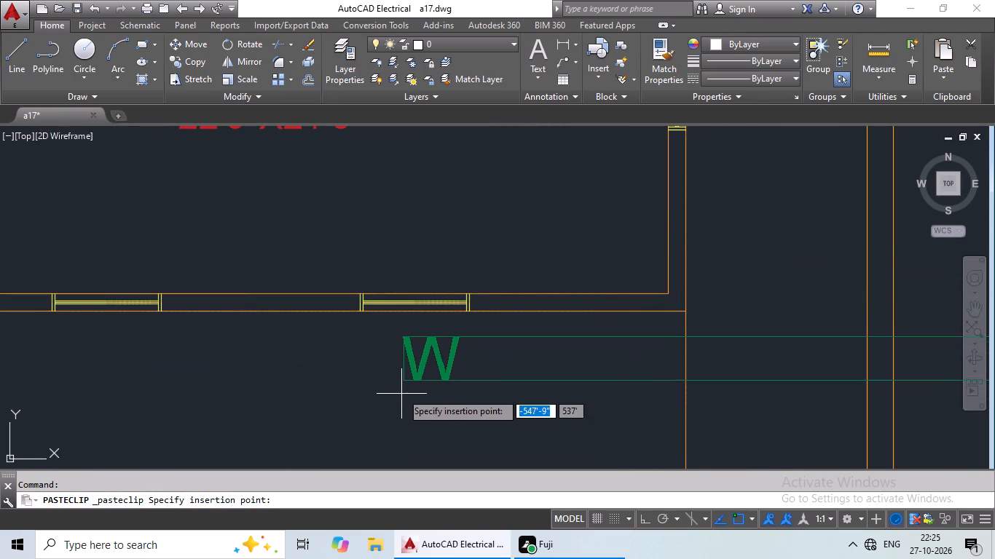
click(383, 376)
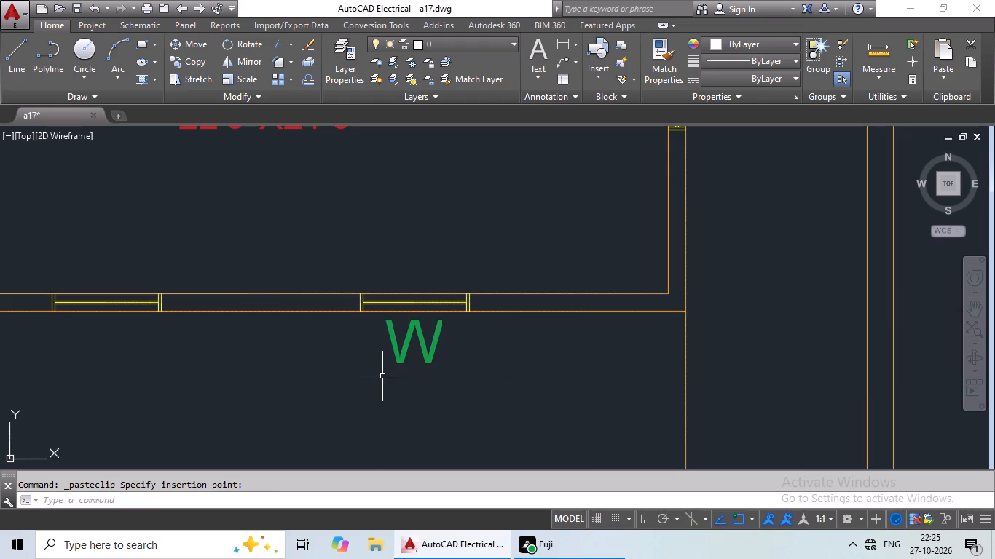
key(ctrl+c)
key(ctrl+v)
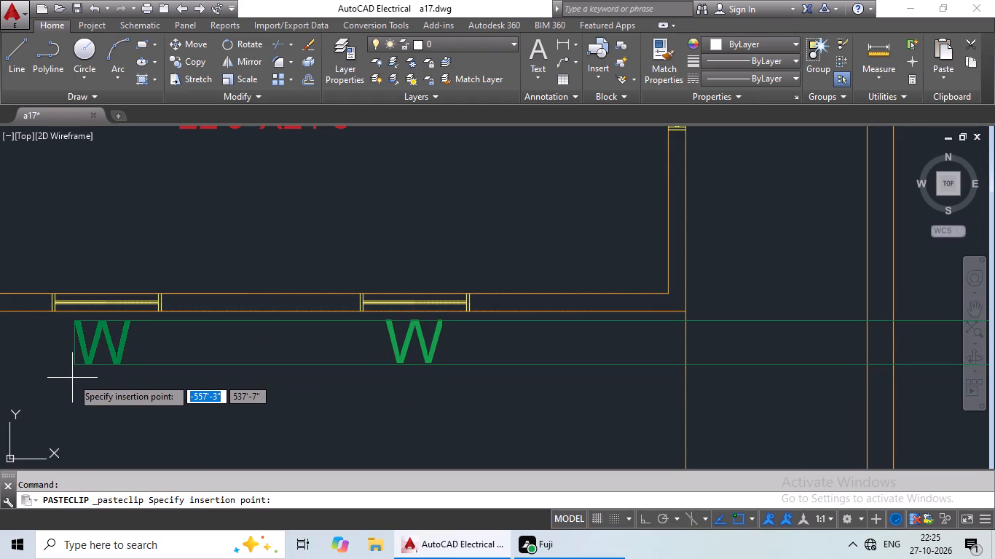
click(71, 377)
Paste green W copies below the bottom-wall window and outside the left-wall window of the 16'X8' kitchen cum dining.
scroll(242, 370, down, 2)
middle_drag(239, 385, 447, 342)
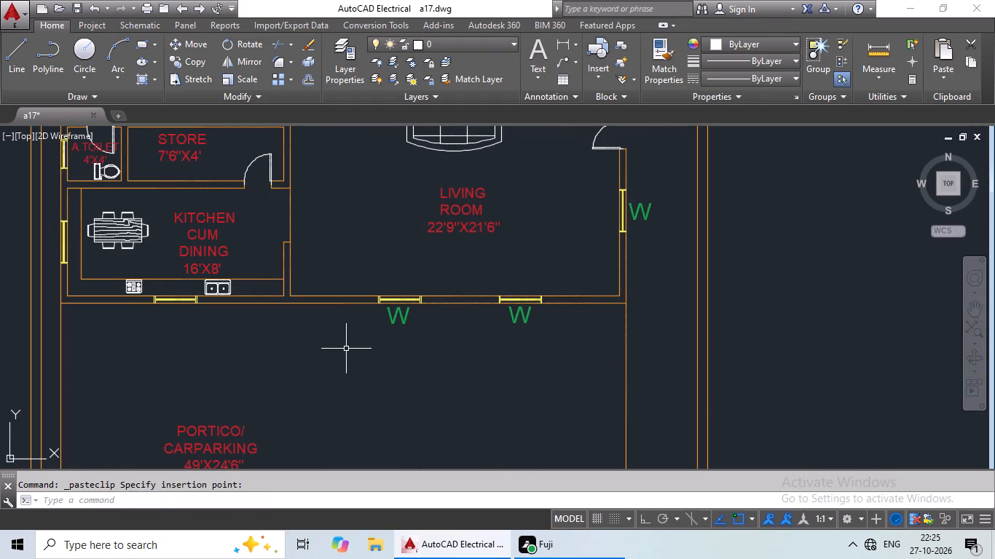
key(ctrl+c)
key(ctrl+v)
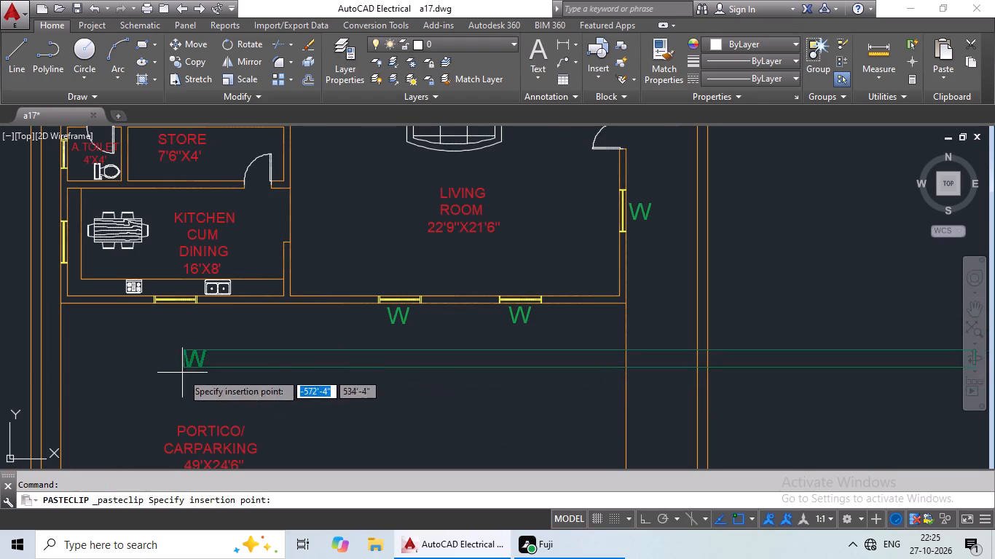
scroll(168, 337, up, 3)
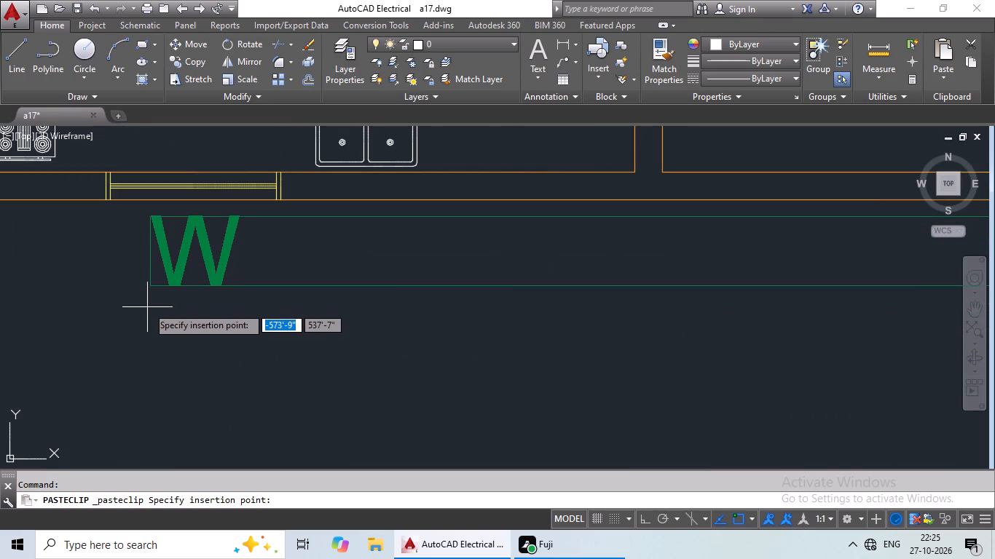
click(136, 306)
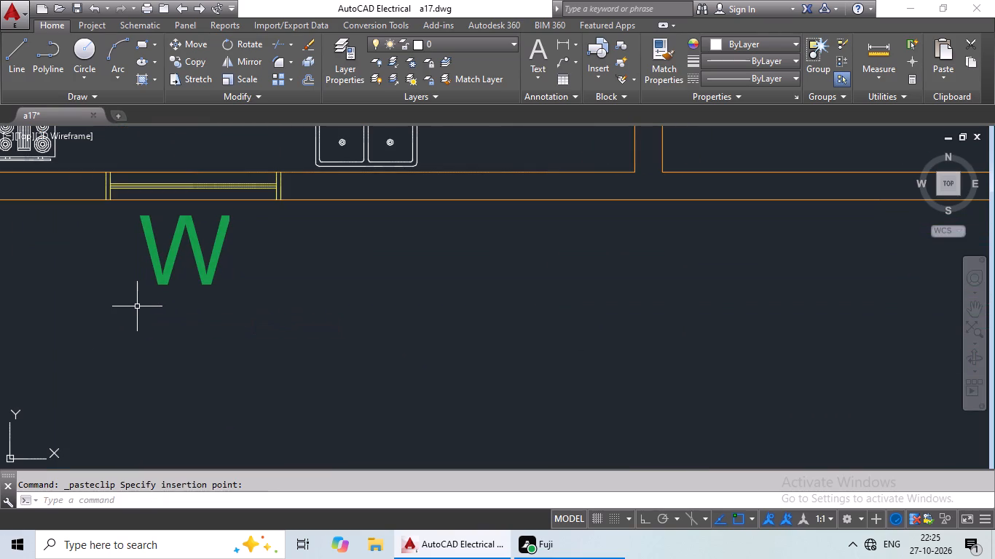
key(ctrl+c)
key(ctrl+v)
ctrl+scroll(157, 306, down, 3)
middle_drag(133, 314, 319, 315)
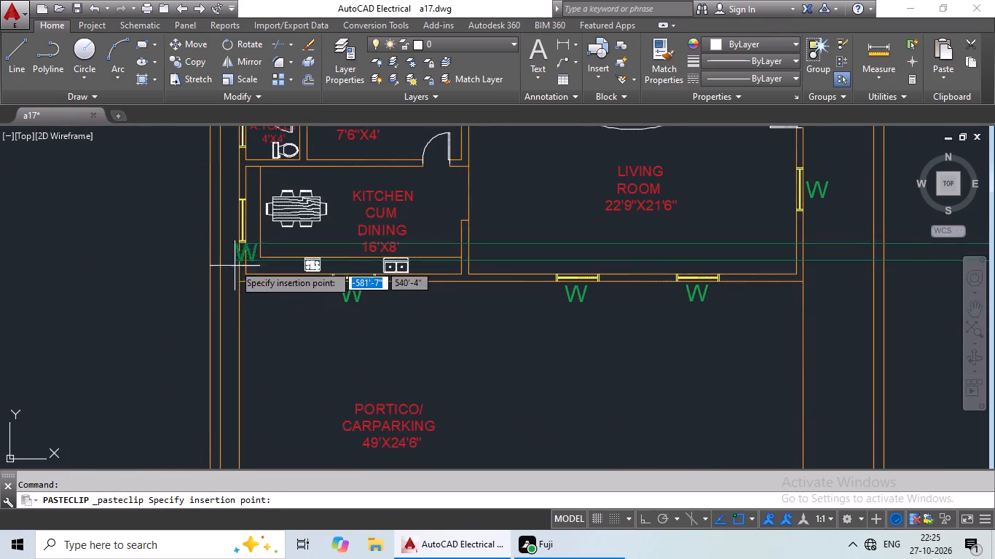
scroll(224, 234, up, 3)
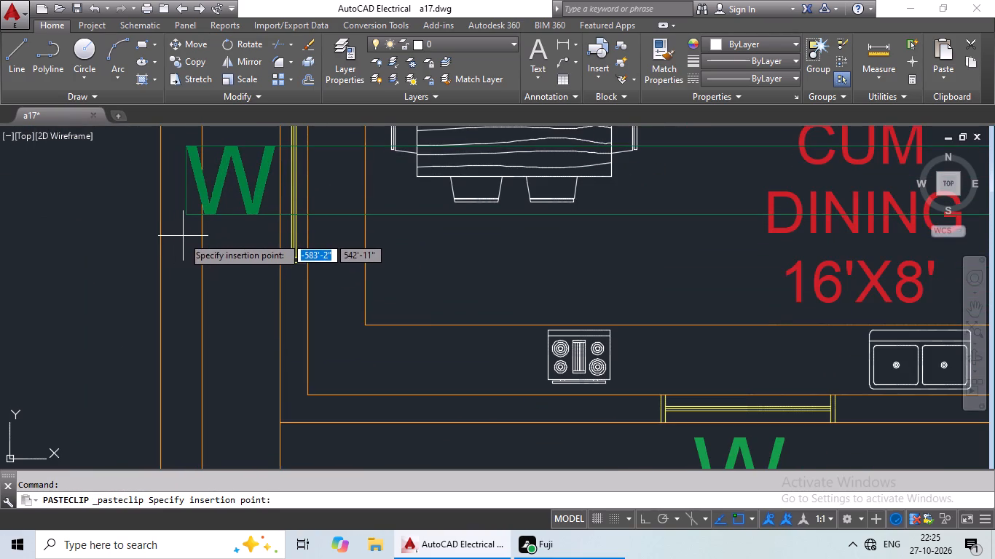
click(178, 242)
Paste a green W copy outside the left-wall window of the kid's bedroom above the 4'X4' toilet.
key(ctrl+c)
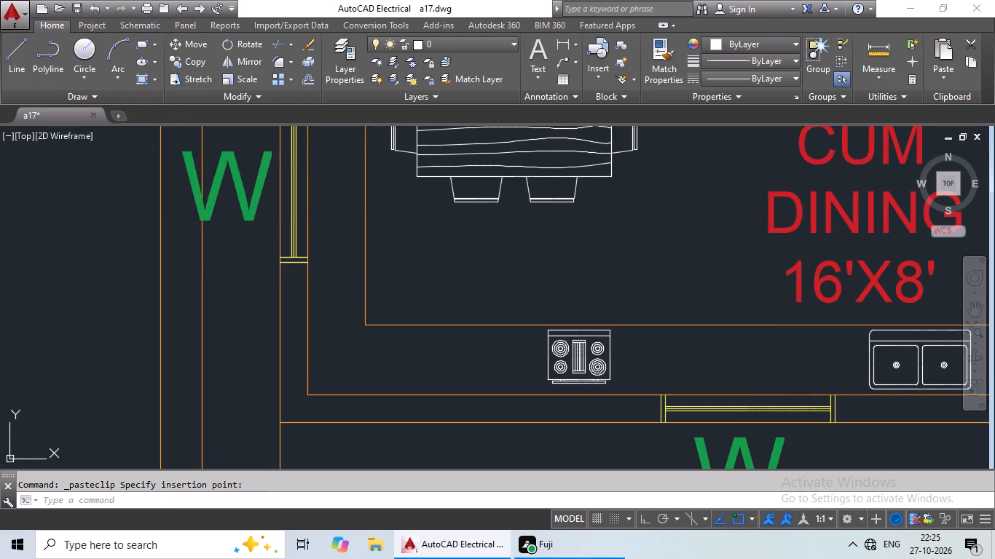
key(ctrl+v)
scroll(288, 273, down, 2)
middle_drag(298, 329, 298, 390)
middle_drag(329, 289, 330, 392)
scroll(376, 348, down, 2)
middle_drag(409, 330, 355, 365)
scroll(262, 317, up, 2)
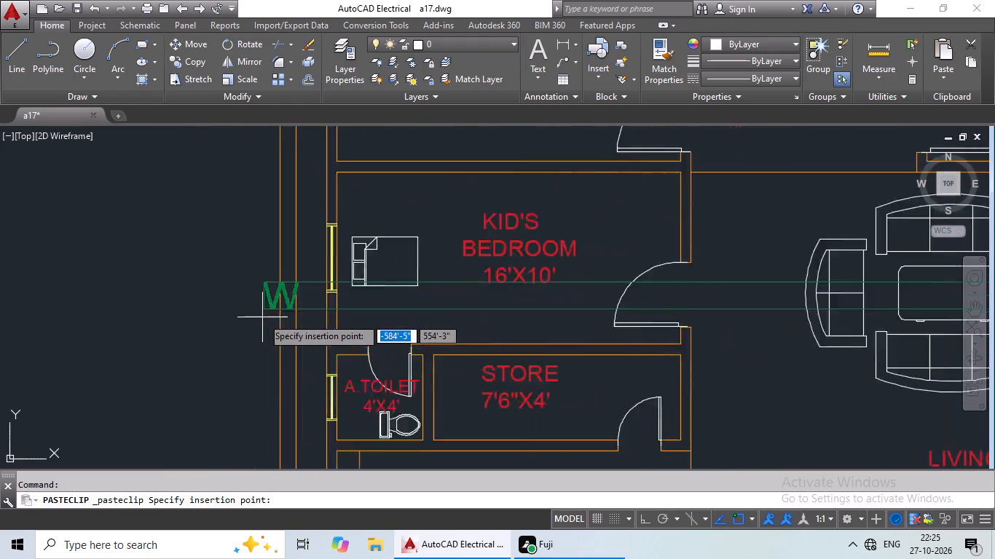
scroll(262, 317, up, 2)
click(310, 240)
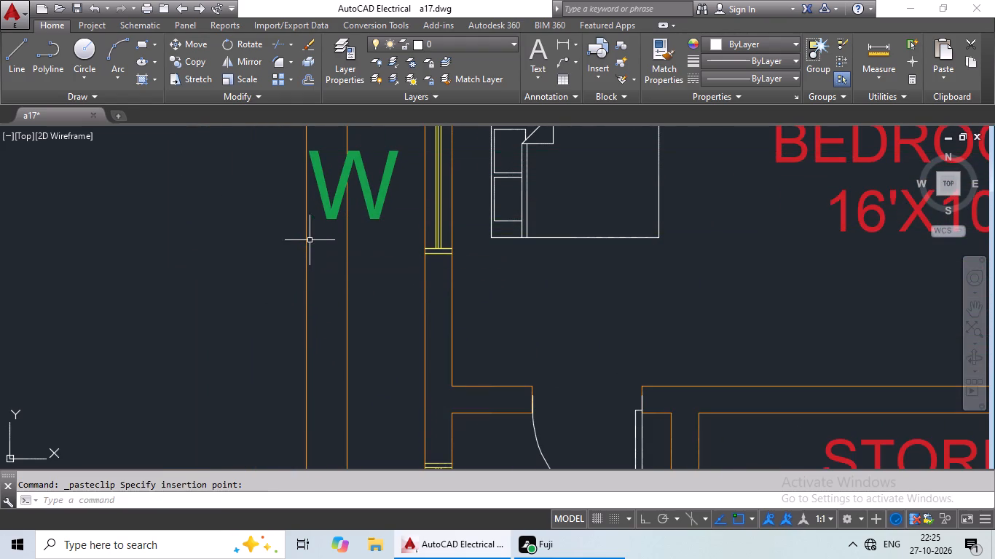
Paste green W copies outside the left-wall window and inside by the top-wall window of the master bedroom below the stairs.
key(ctrl+c)
key(ctrl+v)
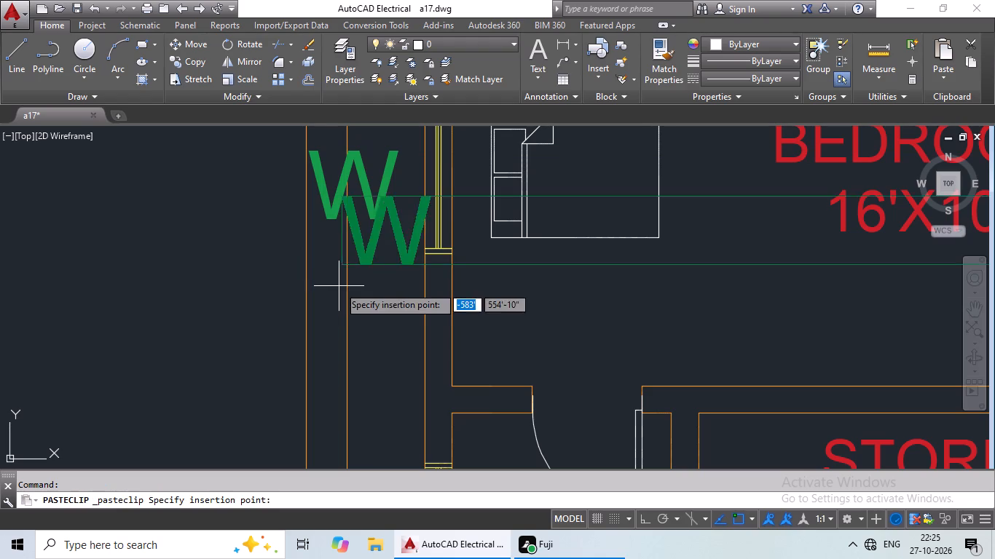
scroll(340, 292, down, 2)
middle_drag(341, 296, 320, 445)
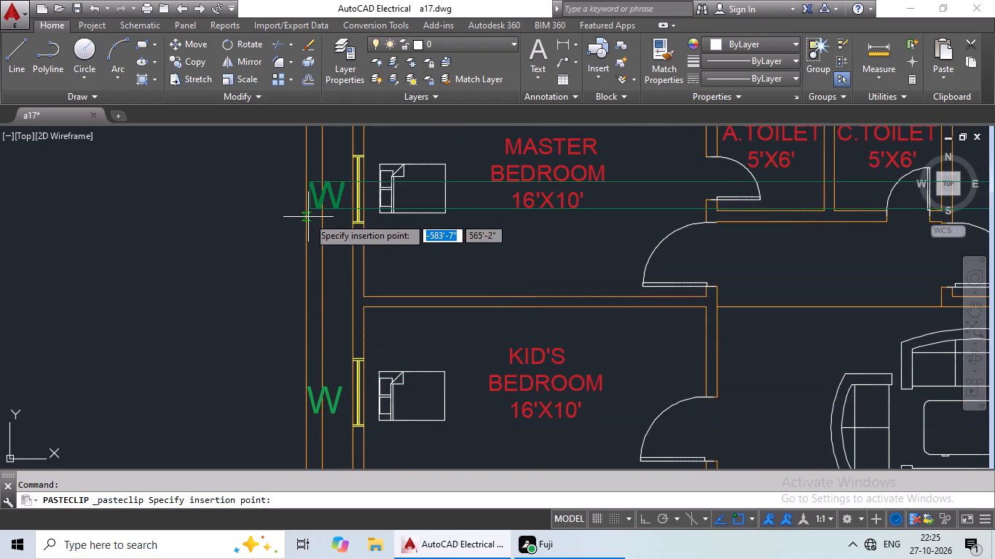
click(308, 215)
scroll(416, 258, down, 2)
middle_drag(437, 265, 358, 314)
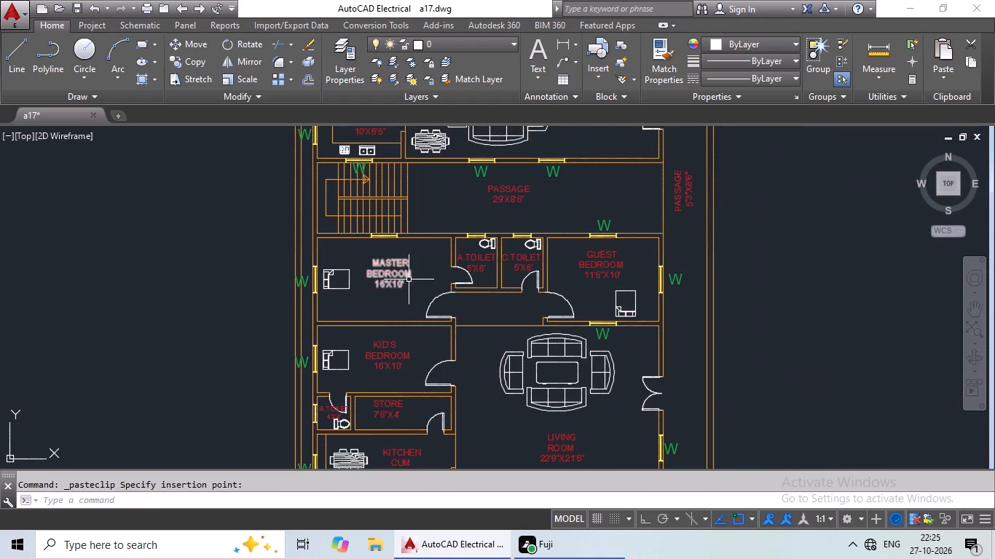
scroll(428, 260, up, 2)
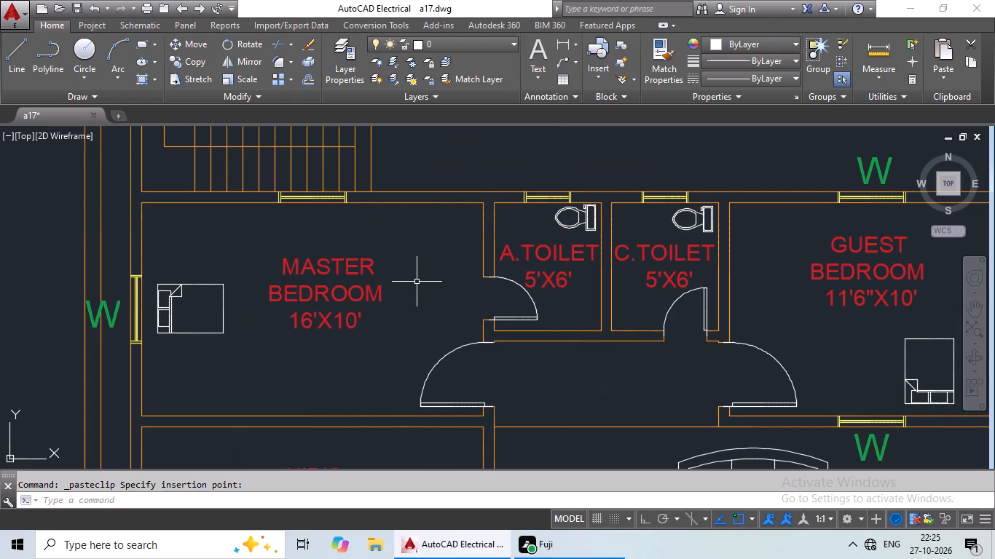
key(ctrl+c)
key(ctrl+v)
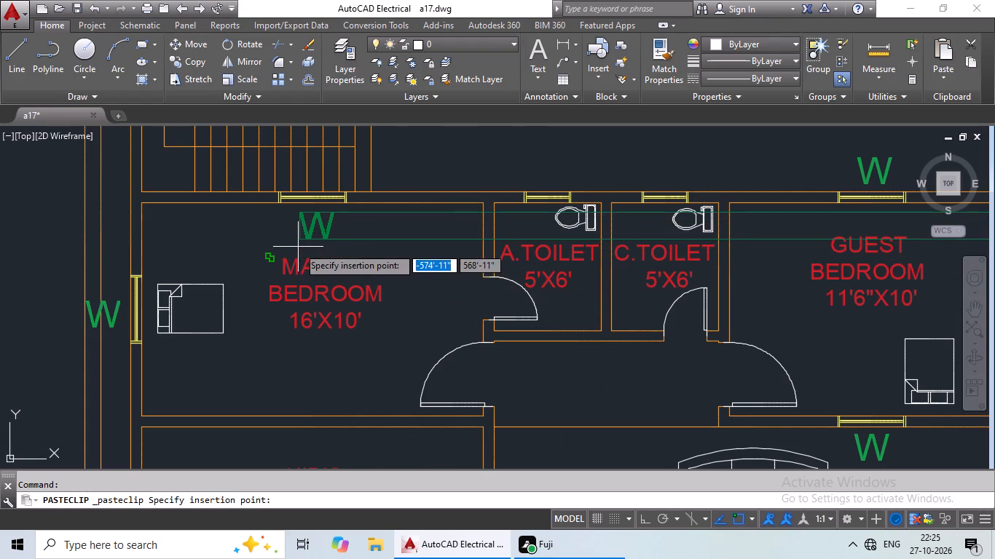
click(293, 243)
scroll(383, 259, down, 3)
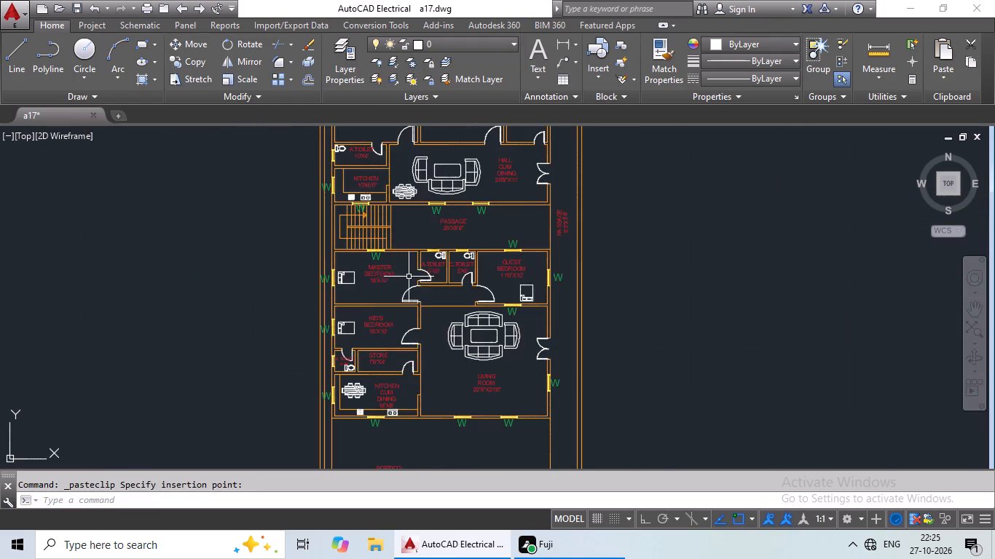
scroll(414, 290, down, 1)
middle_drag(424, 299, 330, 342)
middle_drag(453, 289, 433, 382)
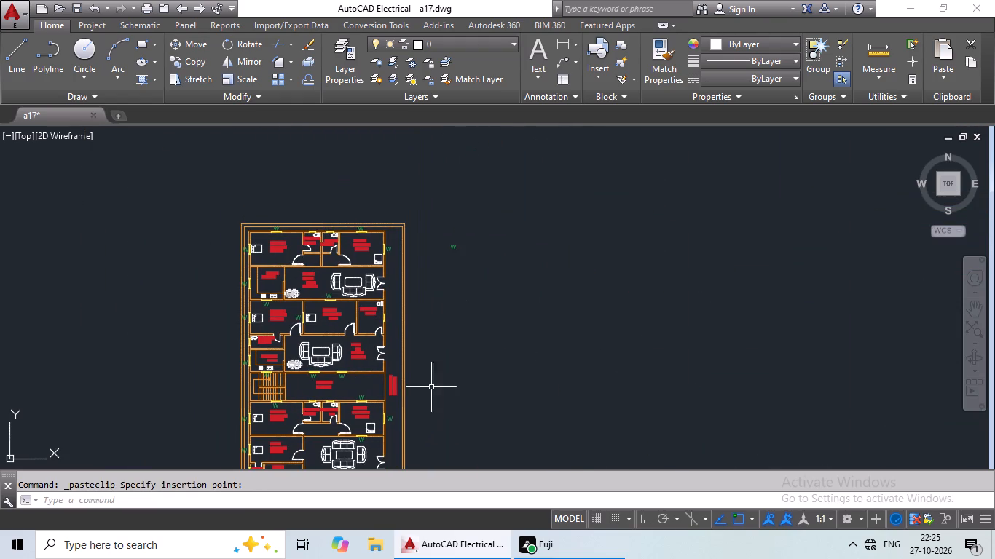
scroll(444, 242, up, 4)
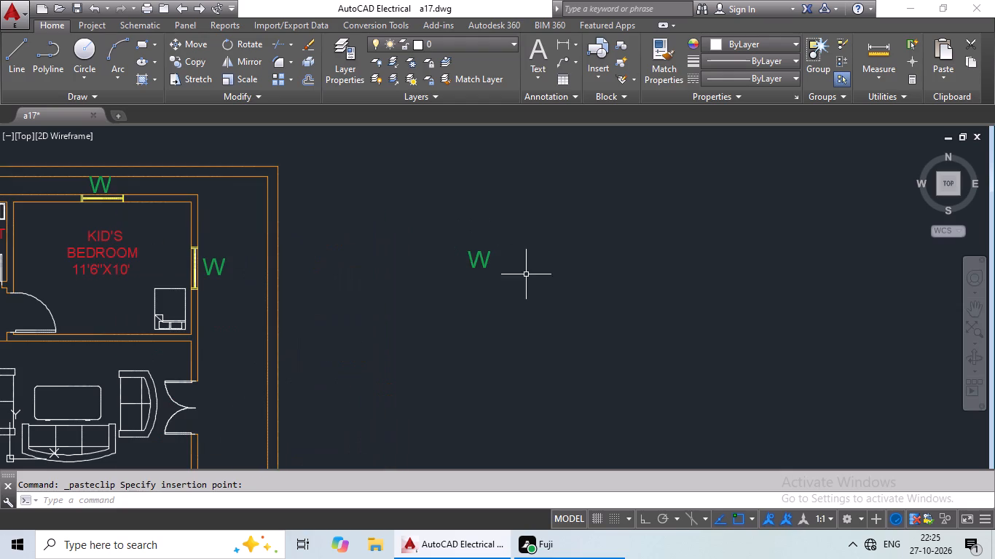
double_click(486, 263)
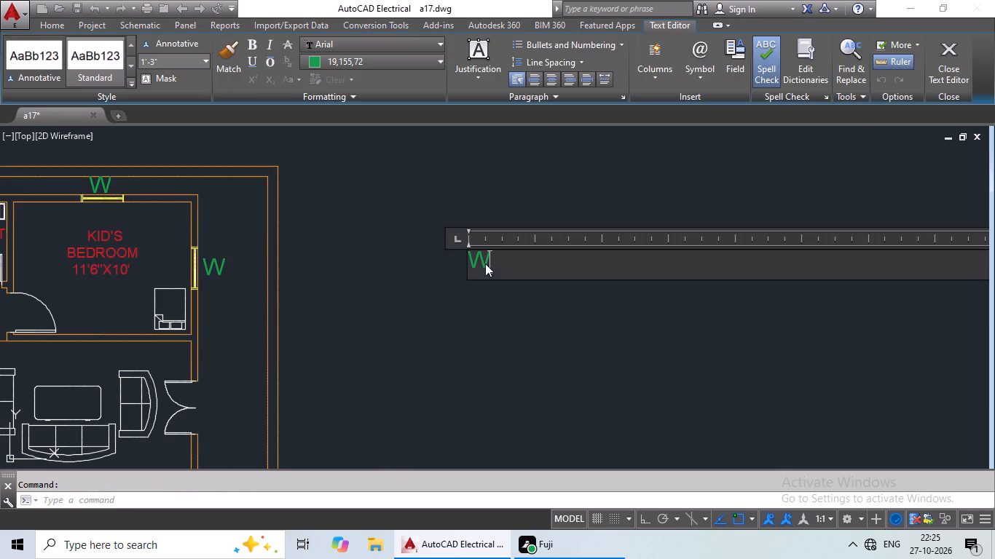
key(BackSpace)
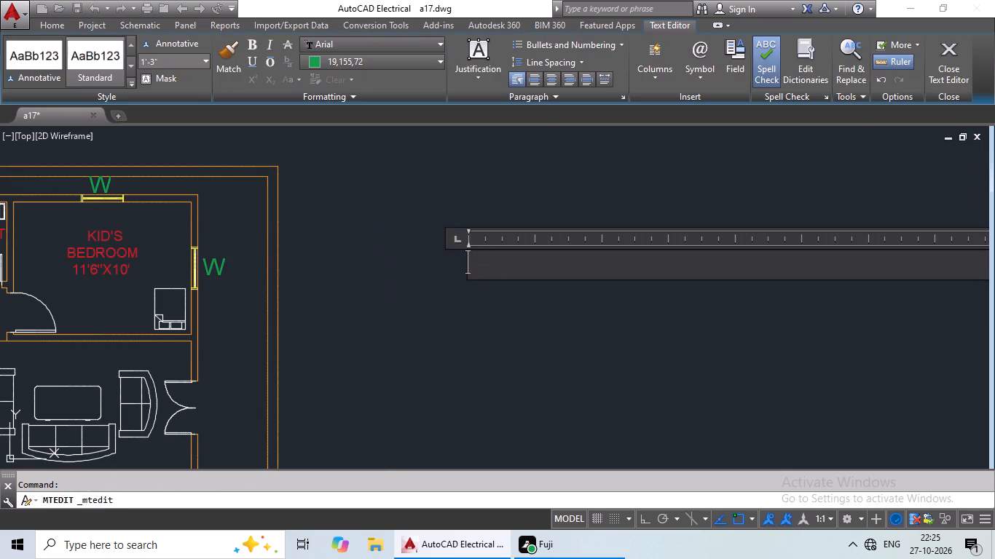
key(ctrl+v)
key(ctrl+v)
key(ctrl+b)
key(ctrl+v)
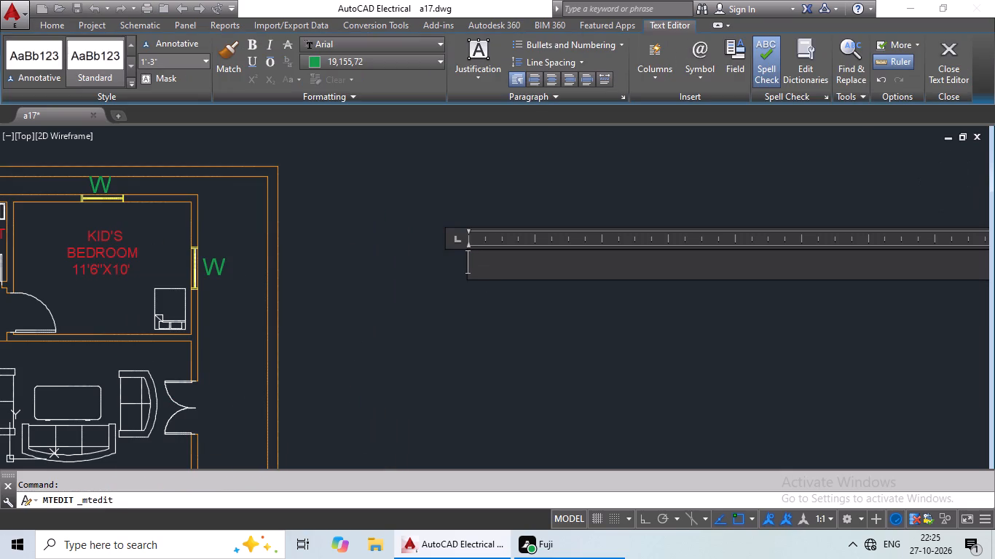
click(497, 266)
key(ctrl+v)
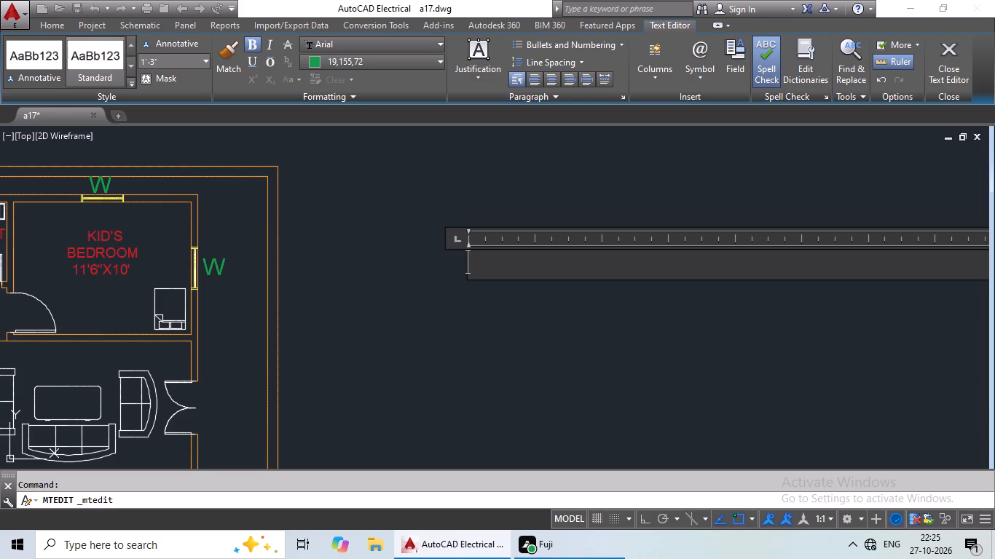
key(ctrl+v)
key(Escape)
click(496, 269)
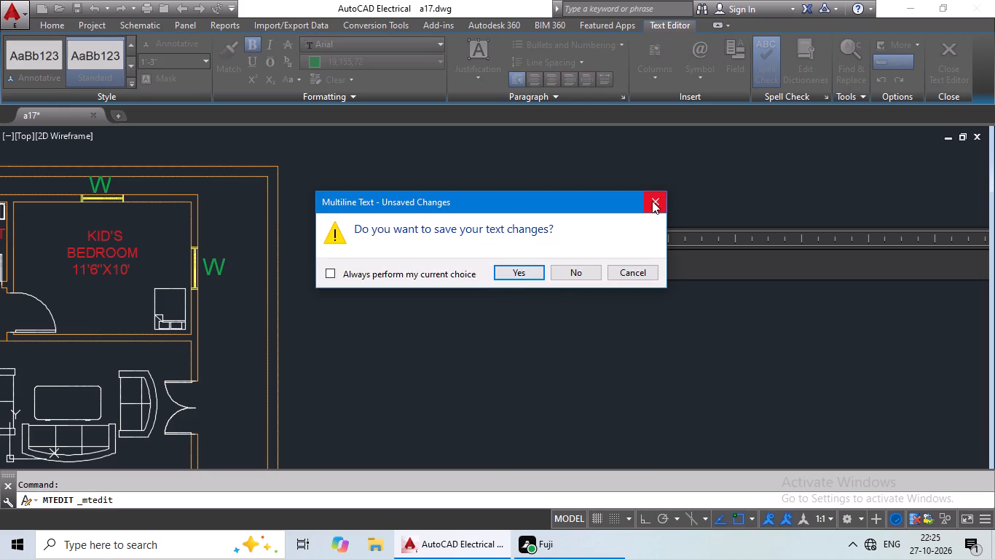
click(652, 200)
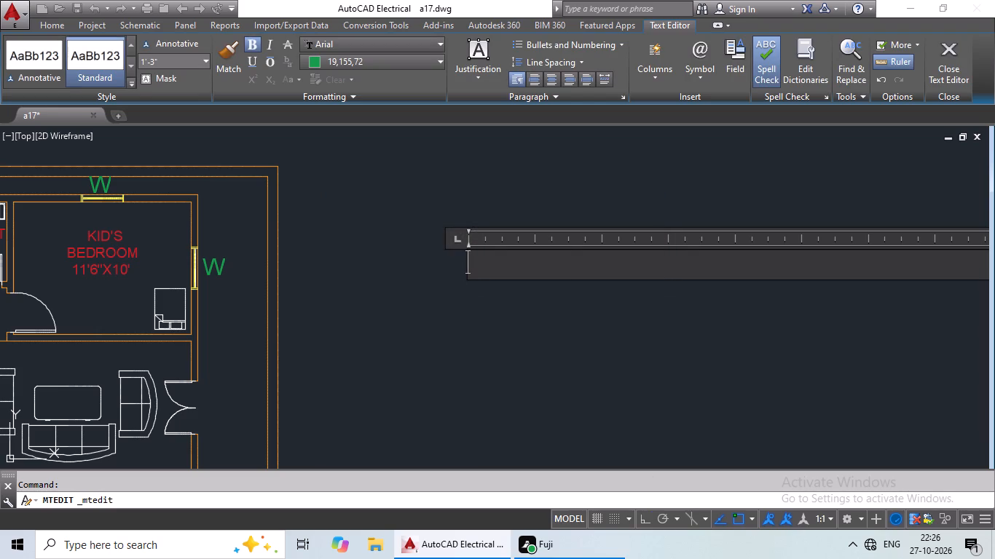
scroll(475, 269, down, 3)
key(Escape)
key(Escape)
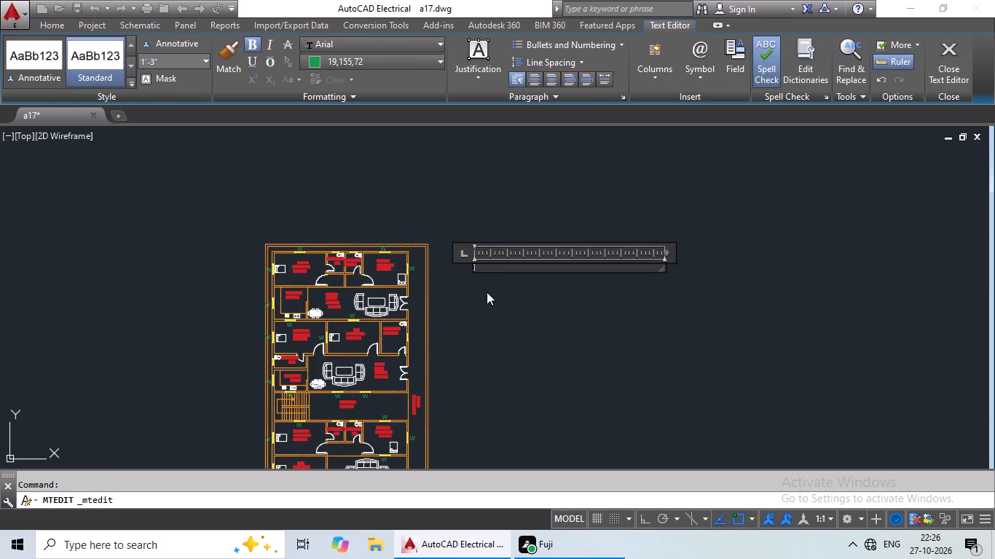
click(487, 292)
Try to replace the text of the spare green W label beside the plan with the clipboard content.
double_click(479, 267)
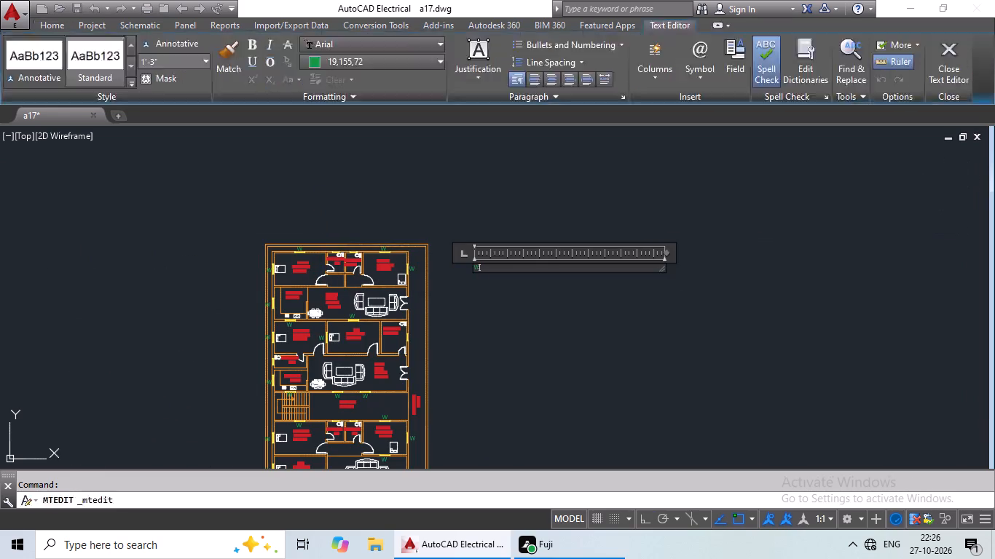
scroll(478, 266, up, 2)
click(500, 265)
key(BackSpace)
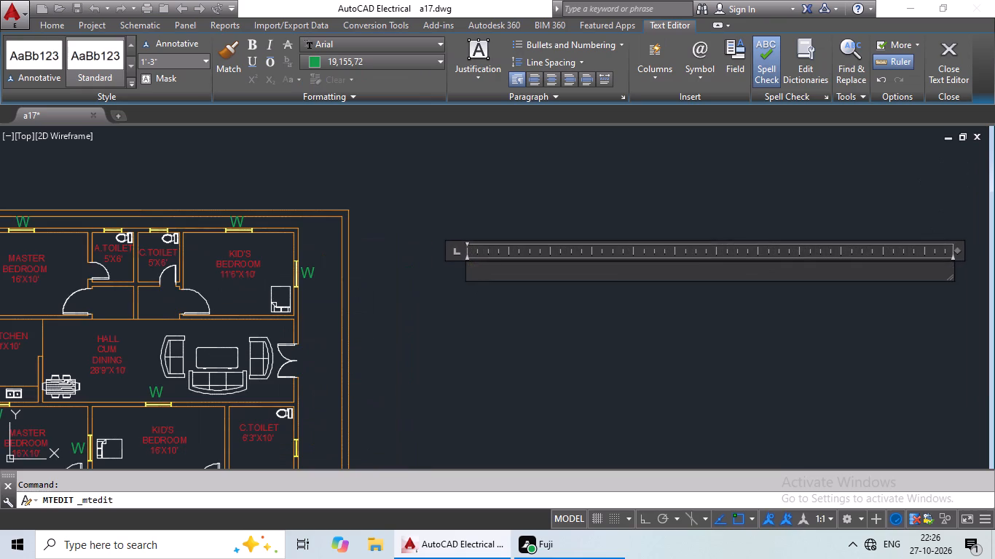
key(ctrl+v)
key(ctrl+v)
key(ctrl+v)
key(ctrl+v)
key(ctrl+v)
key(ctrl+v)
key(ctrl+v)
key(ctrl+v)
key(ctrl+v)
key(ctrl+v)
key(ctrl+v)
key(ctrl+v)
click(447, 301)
Change the spare green W label beside the plan to read V.
double_click(469, 271)
click(473, 269)
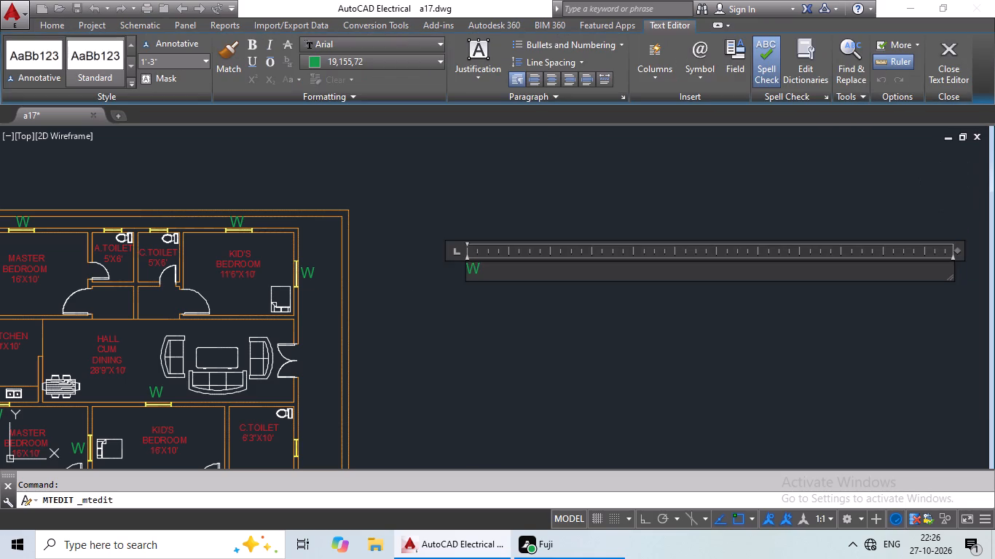
click(484, 264)
key(BackSpace)
key(v)
key(BackSpace)
key(shift+v)
click(464, 293)
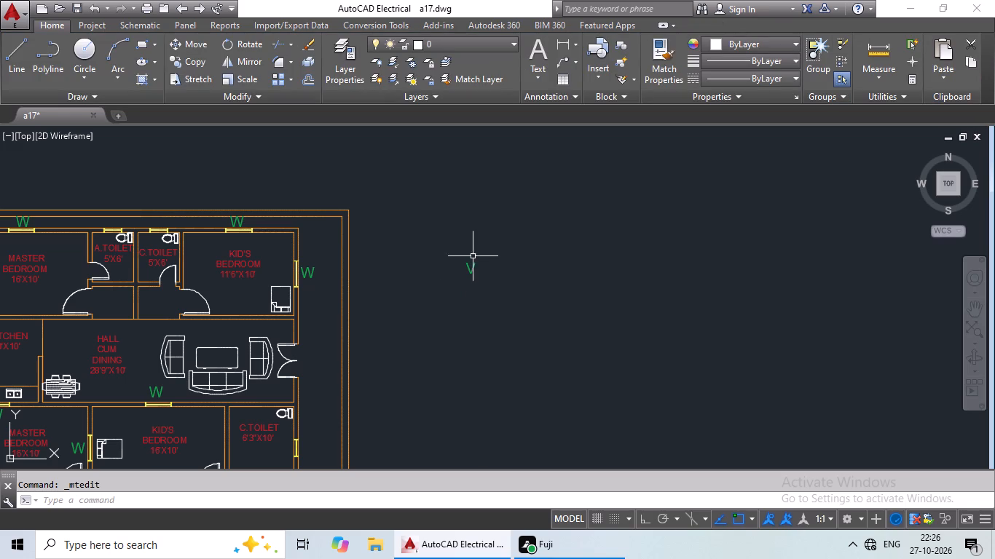
Copy the green V label above the top-wall windows of the 5'X6' C.TOILET and A.TOILET next to the 11'6"X10' kid's bedroom.
click(466, 266)
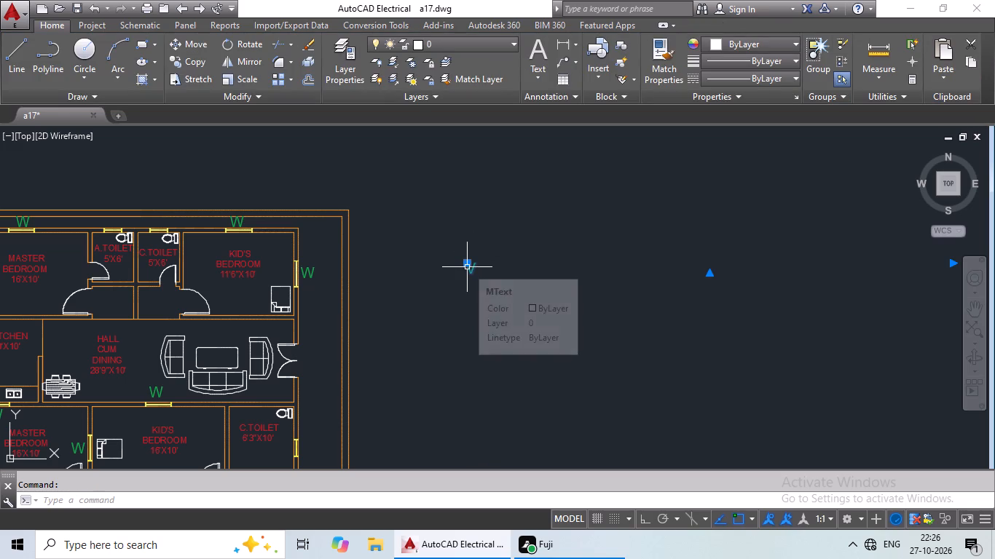
key(ctrl+c)
key(ctrl+v)
scroll(271, 272, up, 3)
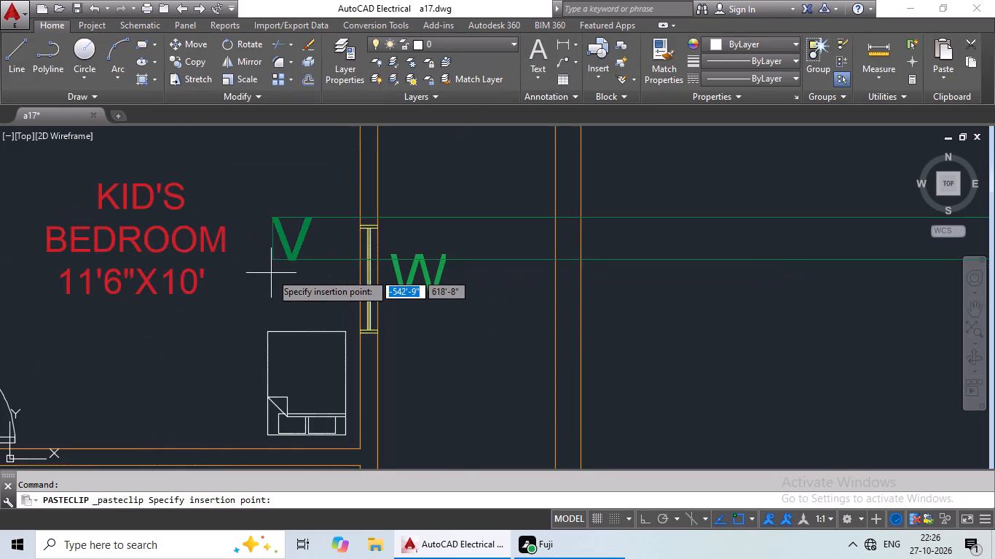
scroll(271, 273, down, 1)
middle_drag(272, 273, 500, 264)
middle_drag(174, 199, 251, 259)
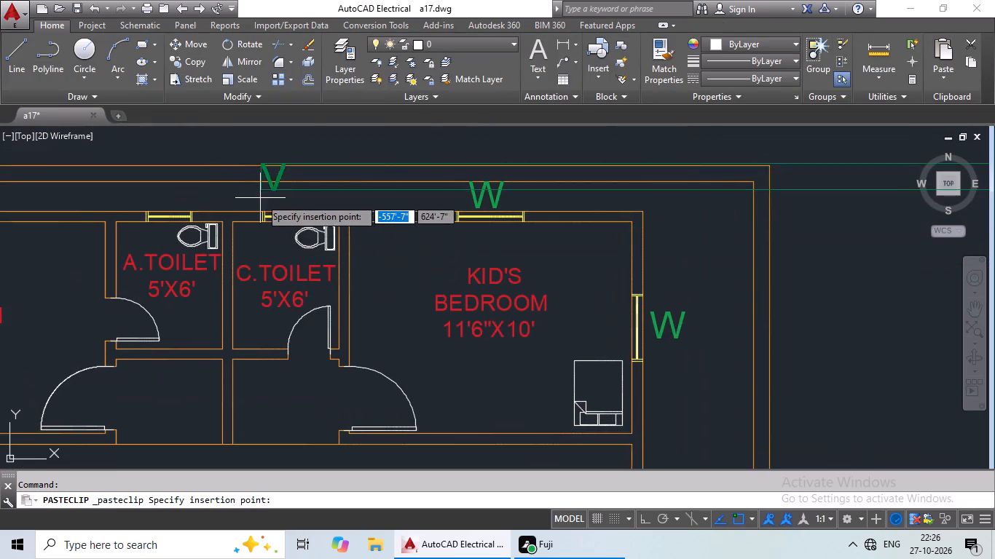
scroll(260, 198, up, 3)
click(303, 271)
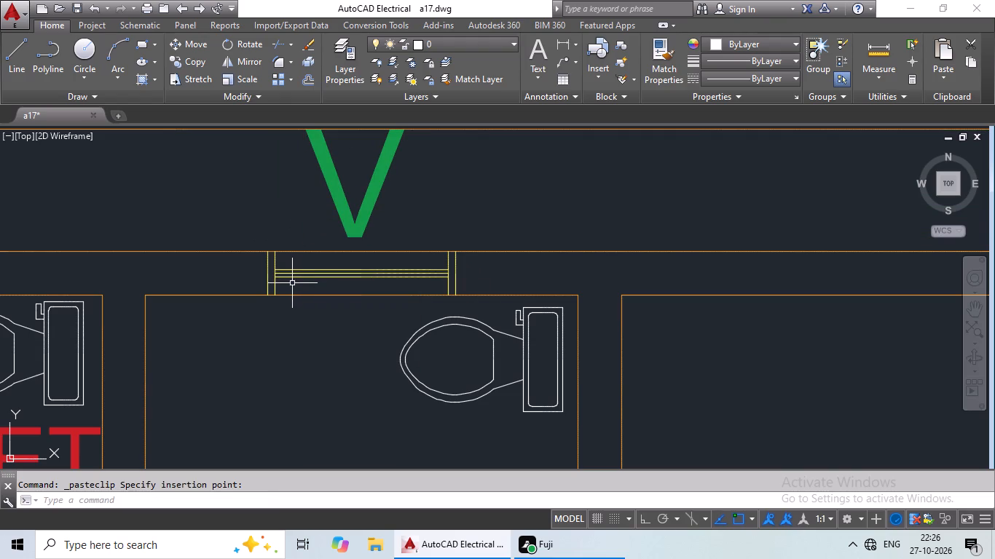
key(ctrl+c)
key(ctrl+v)
ctrl+scroll(267, 293, down, 2)
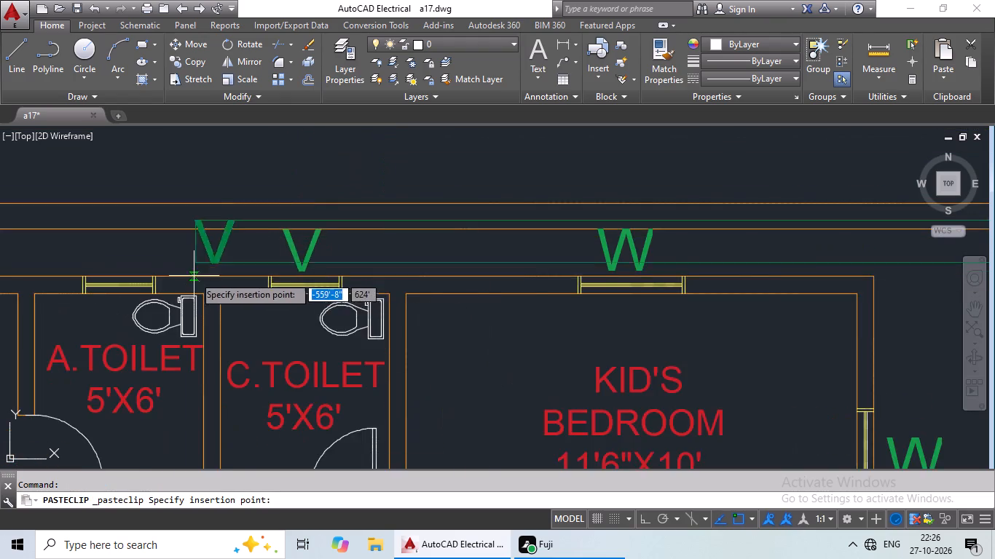
middle_drag(195, 276, 377, 272)
scroll(286, 277, up, 2)
click(260, 277)
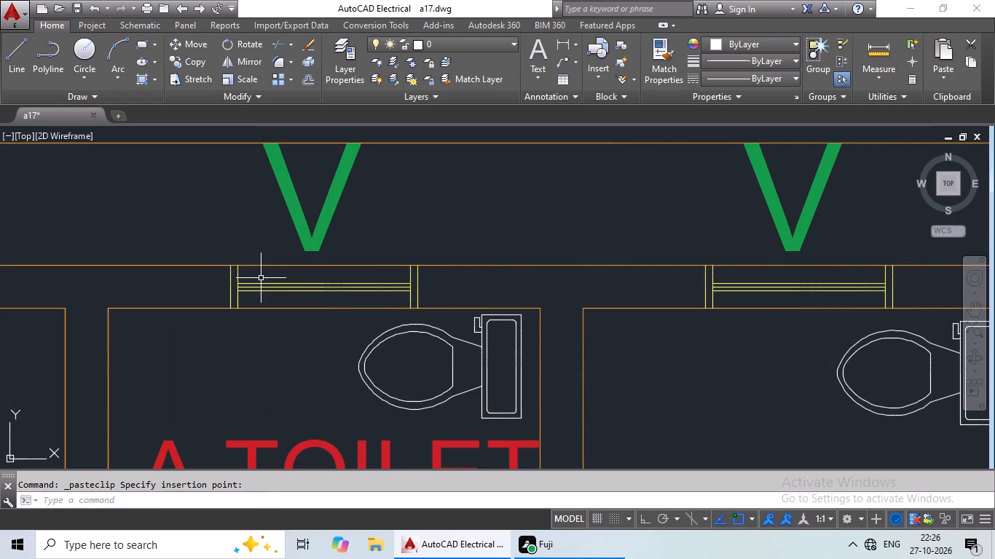
Paste a green V copy outside the right-wall window of the 6'3"X10' C.TOILET.
key(ctrl+c)
key(ctrl+v)
ctrl+scroll(266, 290, down, 3)
middle_drag(284, 290, 298, 290)
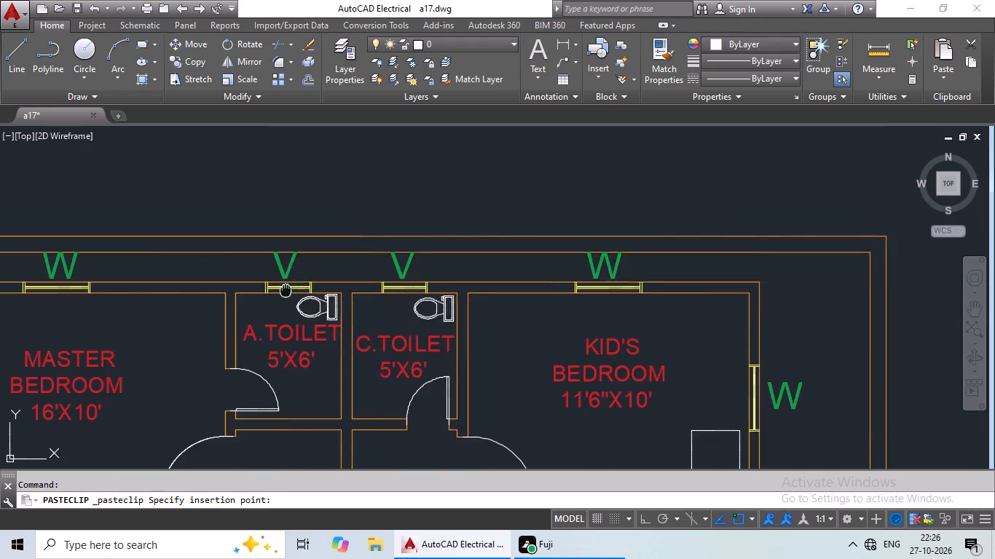
middle_drag(298, 290, 463, 258)
middle_drag(278, 314, 334, 154)
scroll(315, 247, down, 1)
middle_drag(320, 259, 227, 235)
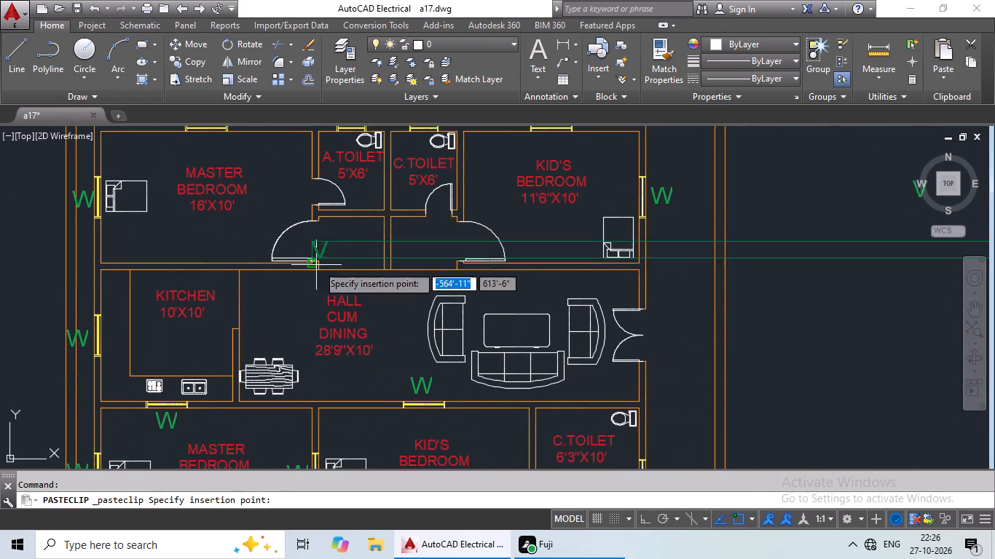
middle_drag(337, 267, 364, 156)
middle_drag(394, 276, 410, 202)
middle_drag(433, 261, 231, 218)
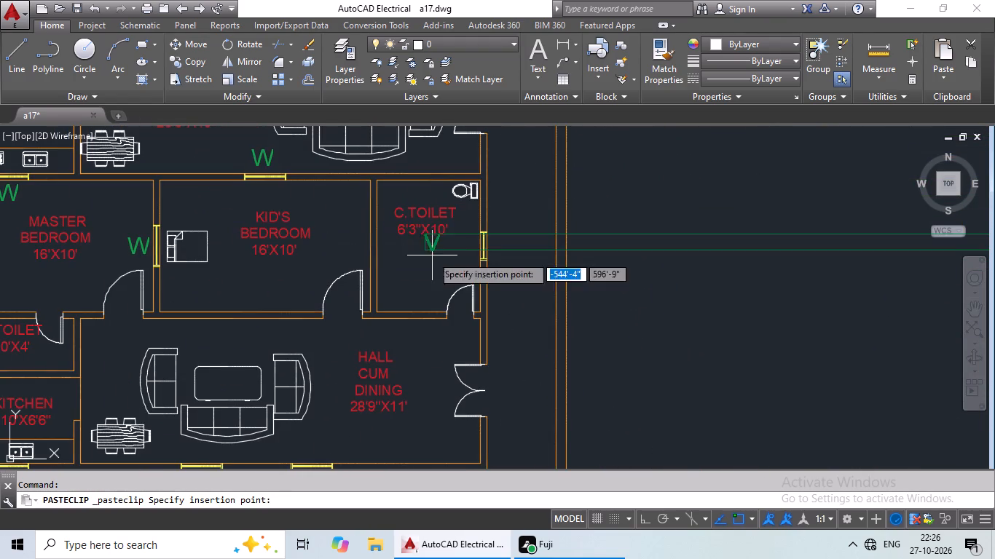
scroll(502, 254, up, 3)
click(464, 273)
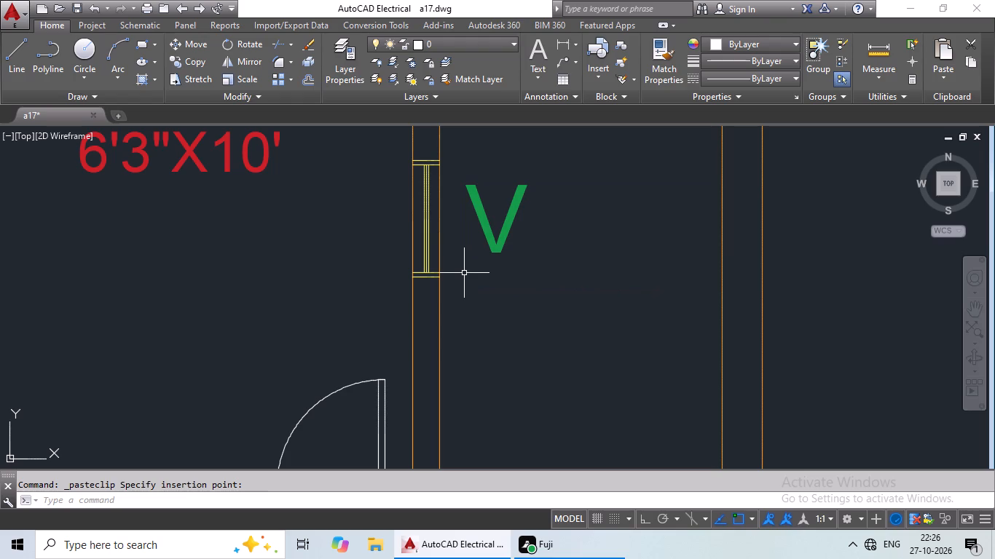
Paste a green V copy outside the left-wall window of the 10'X4' A.TOILET.
key(ctrl+c)
key(ctrl+v)
scroll(463, 276, down, 3)
middle_drag(465, 278, 494, 191)
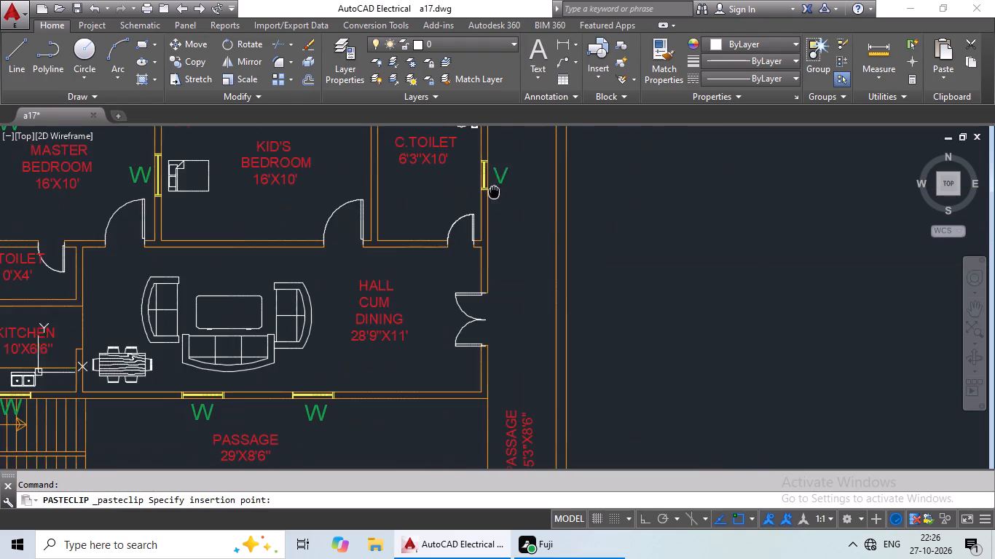
middle_drag(473, 242, 560, 189)
middle_drag(425, 269, 540, 250)
middle_drag(192, 216, 361, 247)
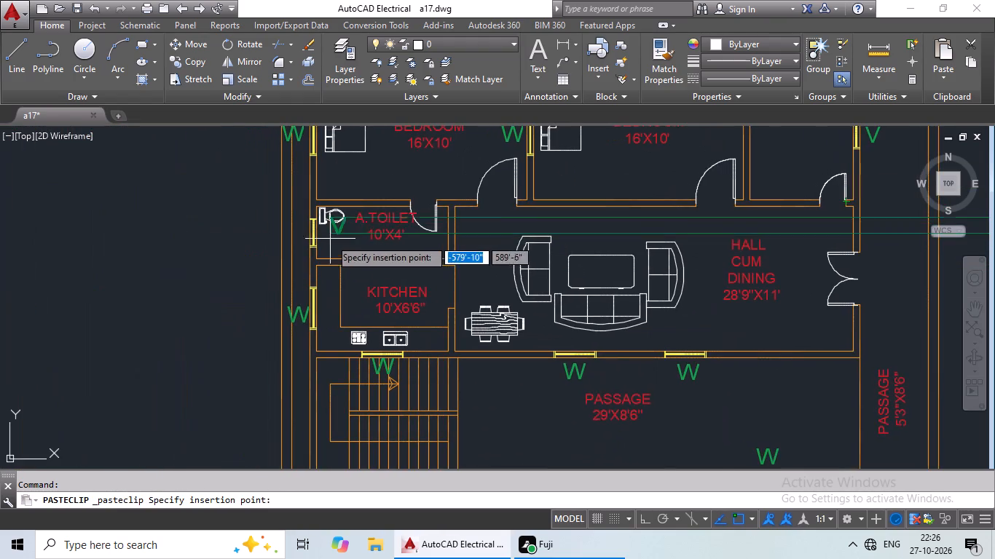
scroll(308, 234, up, 4)
click(202, 292)
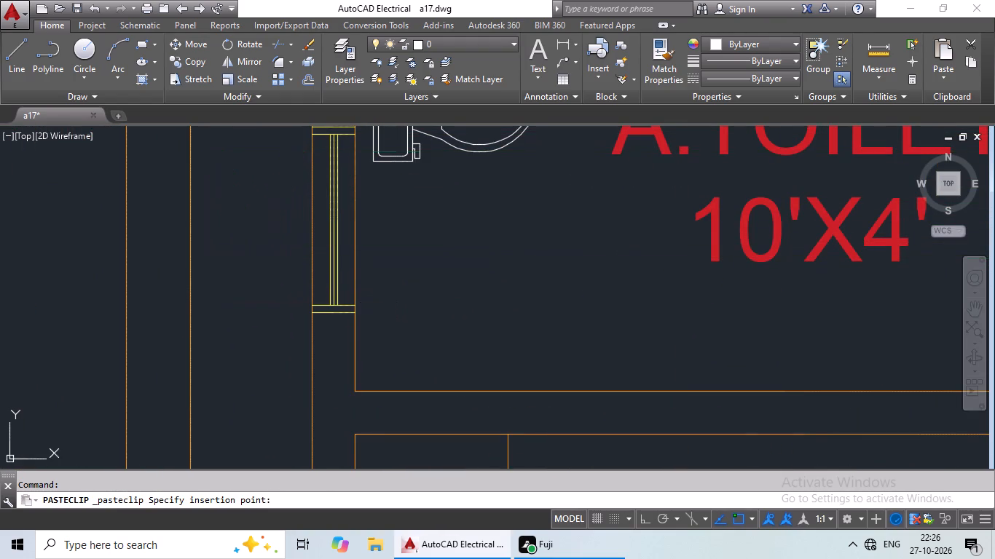
Paste green V copies above the top-wall windows of the 5'X6' A.TOILET and C.TOILET below the 29'X8'6" passage.
key(ctrl+c)
key(ctrl+v)
ctrl+scroll(246, 277, down, 4)
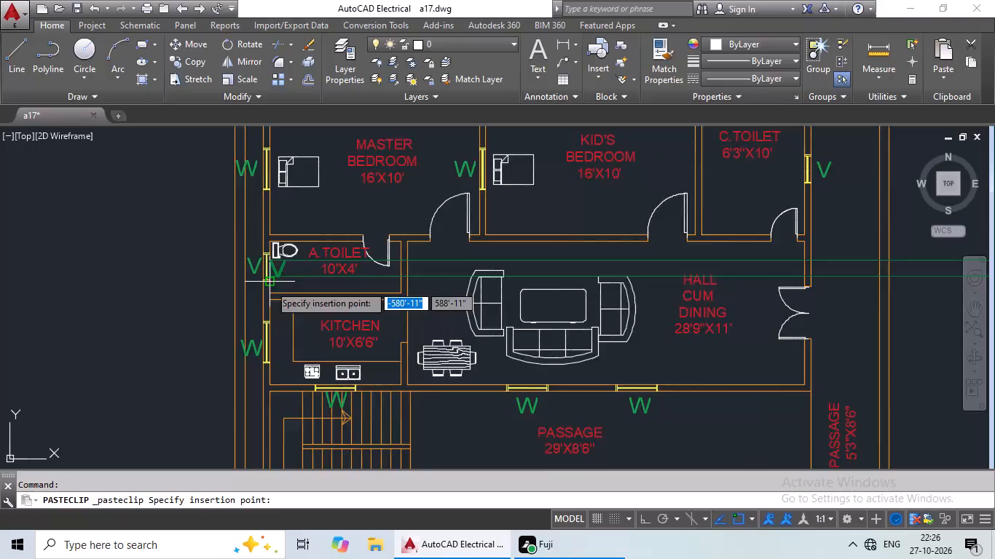
middle_drag(270, 285, 295, 215)
scroll(319, 292, down, 1)
middle_drag(370, 306, 362, 236)
scroll(475, 325, up, 1)
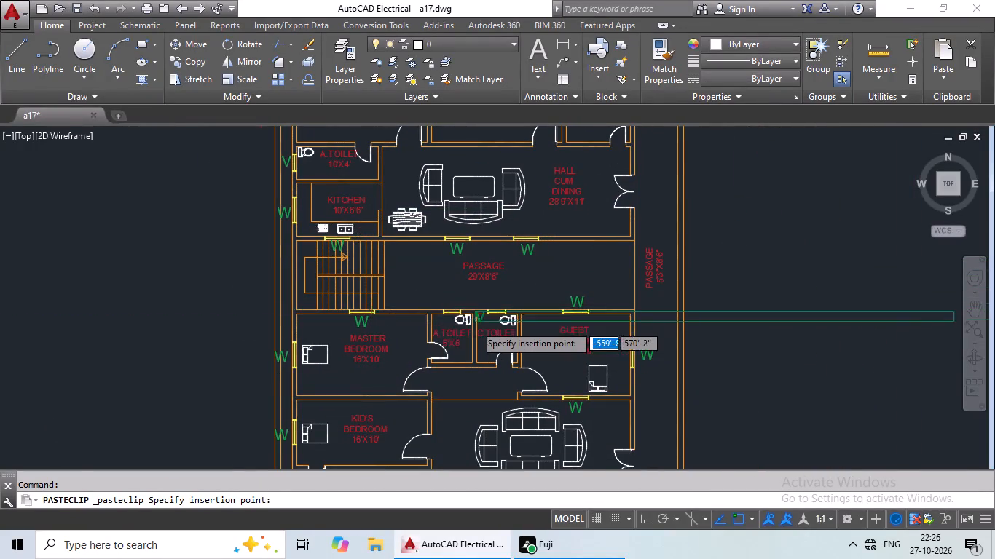
scroll(475, 325, up, 3)
click(280, 250)
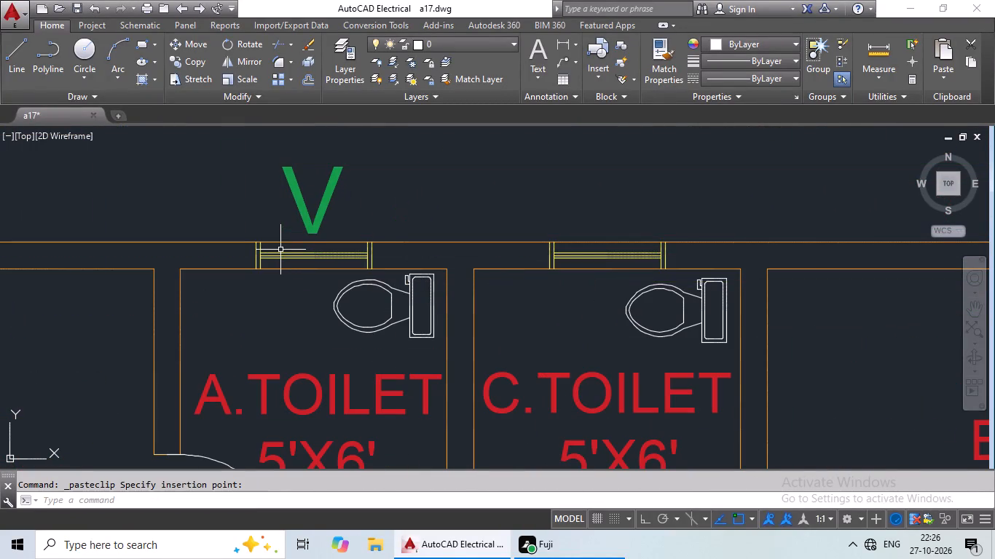
key(ctrl+c)
key(ctrl+v)
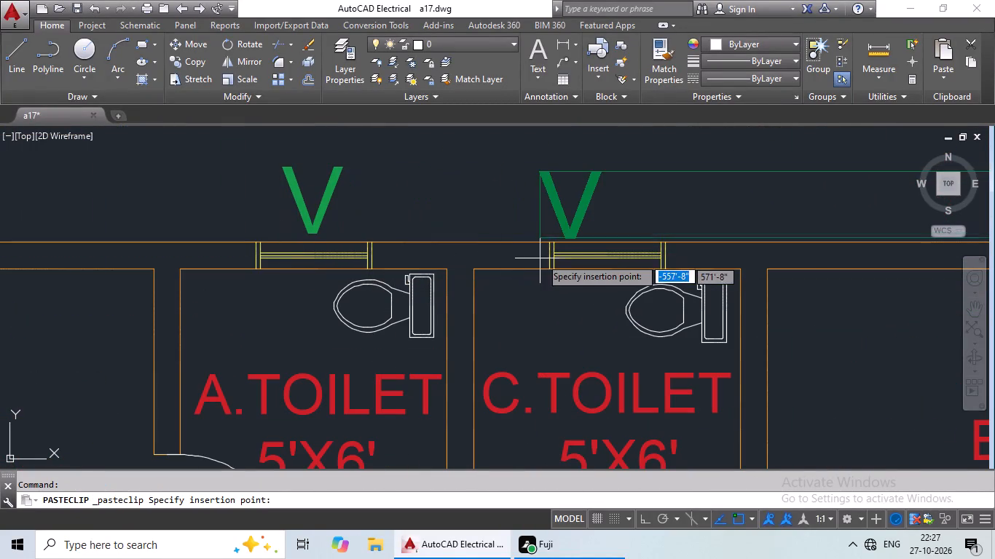
click(575, 250)
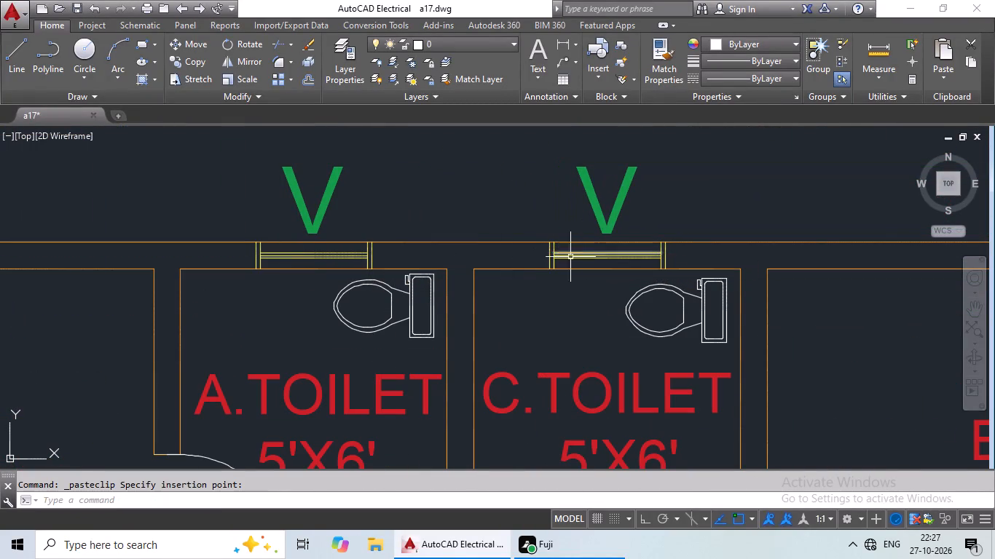
Paste a green V copy outside the left-wall window of the 4'X4' A.TOILET.
key(ctrl+c)
key(ctrl+v)
ctrl+scroll(570, 263, down, 3)
middle_drag(549, 304, 553, 205)
middle_drag(565, 175, 570, 143)
middle_drag(534, 253, 569, 148)
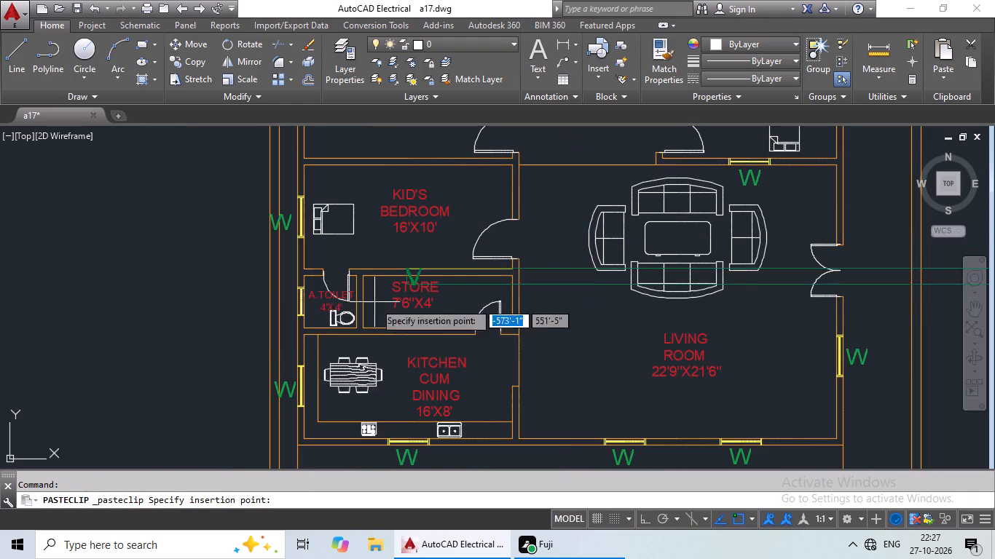
scroll(278, 312, up, 4)
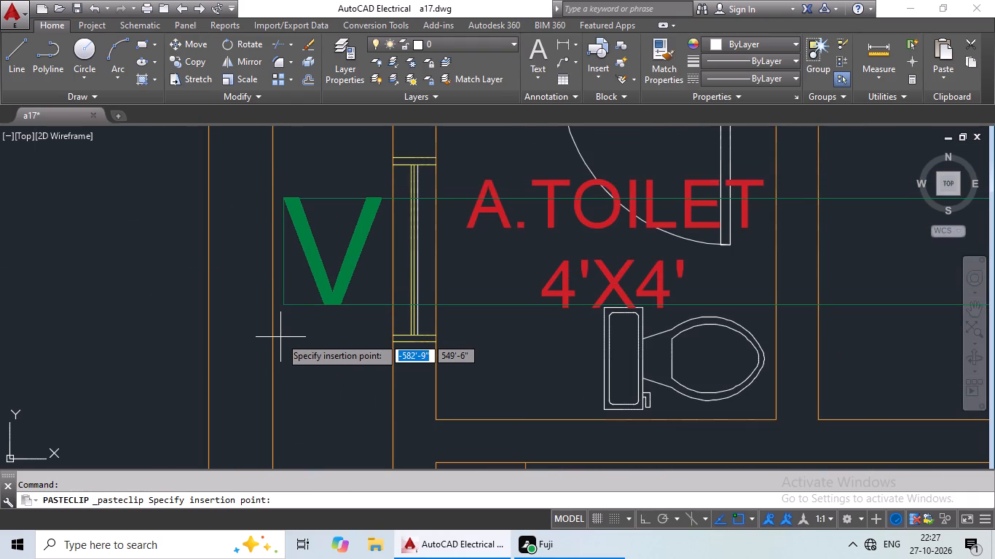
click(280, 337)
Set the colour of the inner glazing line nearest the 4'X4' A.TOILET in its left-wall window to 247,242,129.
click(419, 270)
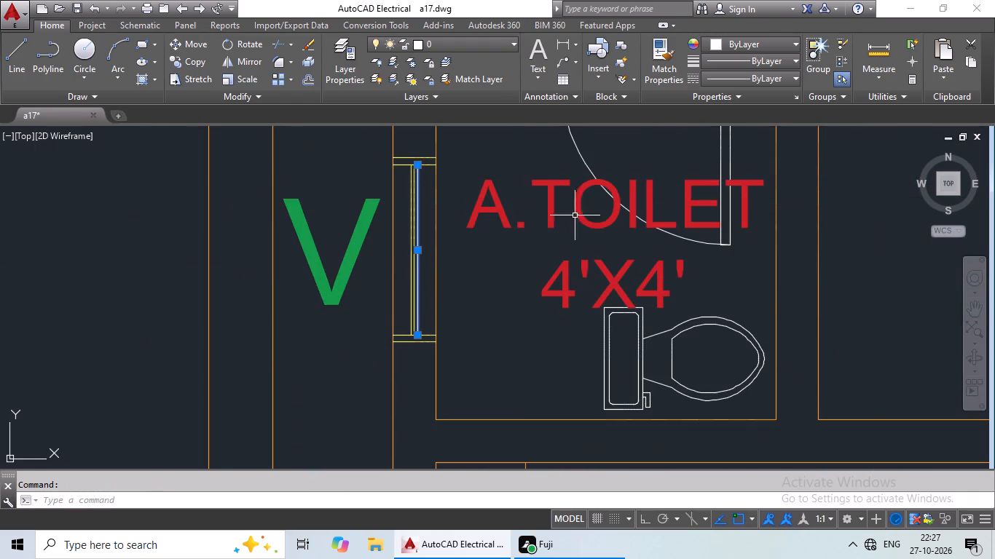
click(796, 43)
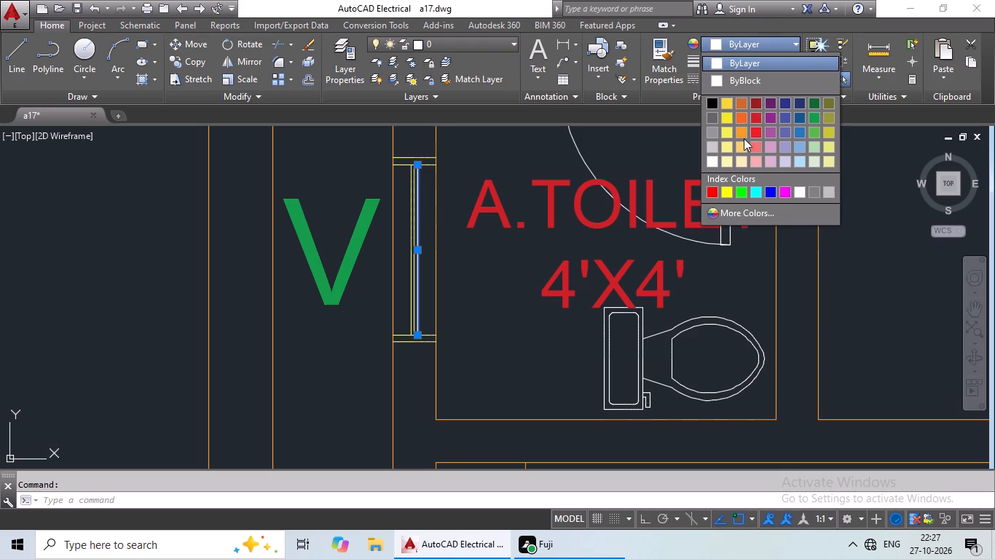
click(730, 148)
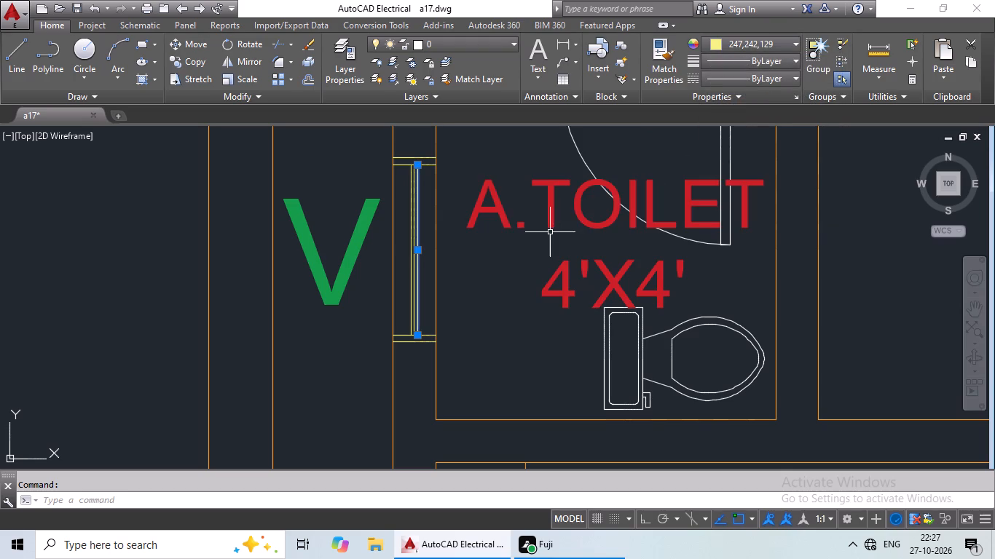
key(Escape)
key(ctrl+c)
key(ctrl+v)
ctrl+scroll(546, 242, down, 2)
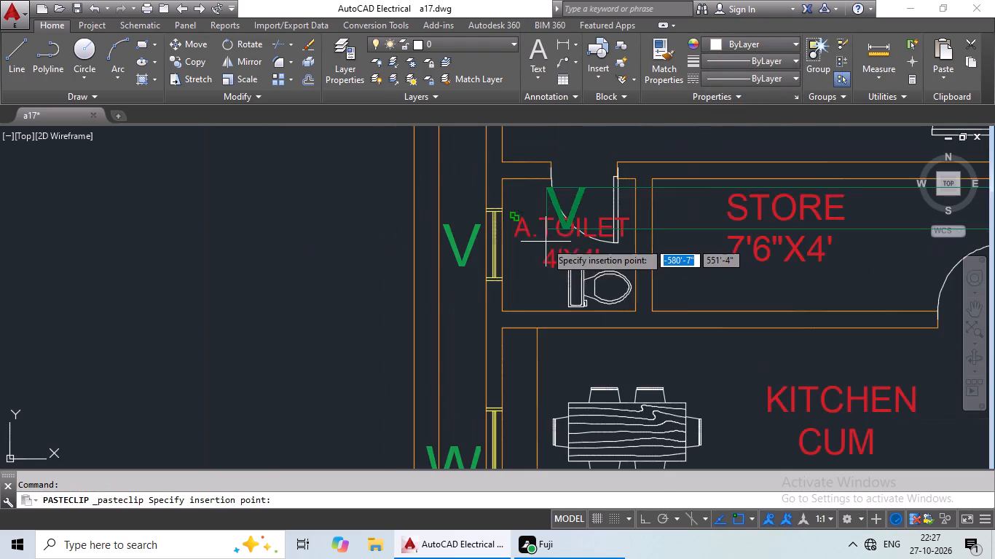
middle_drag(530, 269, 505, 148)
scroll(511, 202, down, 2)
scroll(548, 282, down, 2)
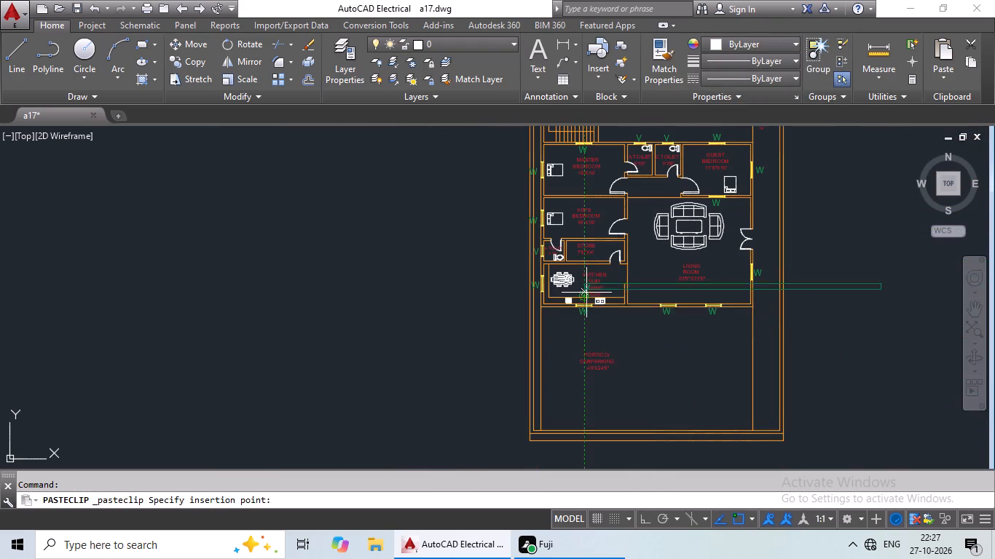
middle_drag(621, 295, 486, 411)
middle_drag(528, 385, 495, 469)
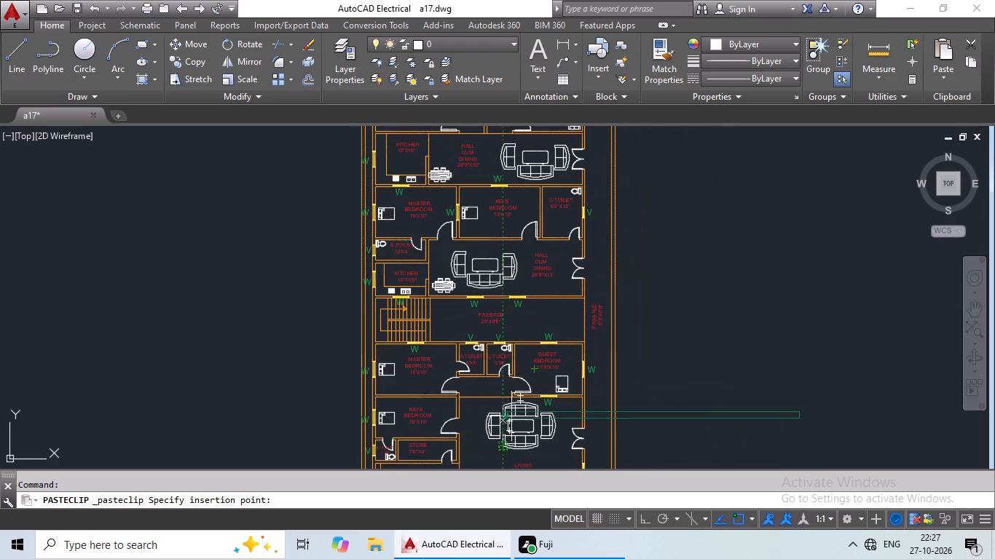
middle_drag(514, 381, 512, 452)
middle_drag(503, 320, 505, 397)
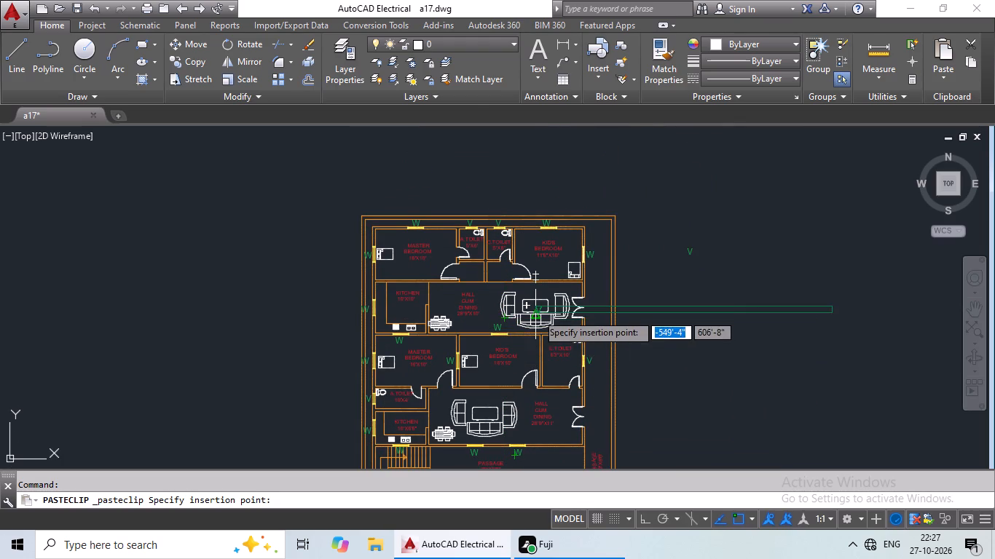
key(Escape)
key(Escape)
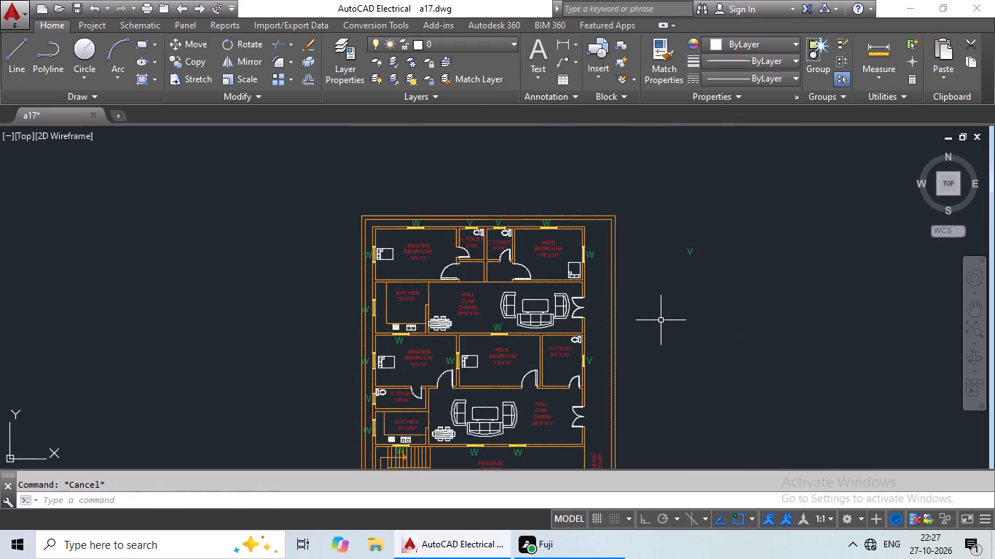
Change the spare green V text outside the plan, beyond the 11'6"X10' KID'S BEDROOM, to D.
scroll(666, 314, down, 1)
scroll(675, 273, up, 3)
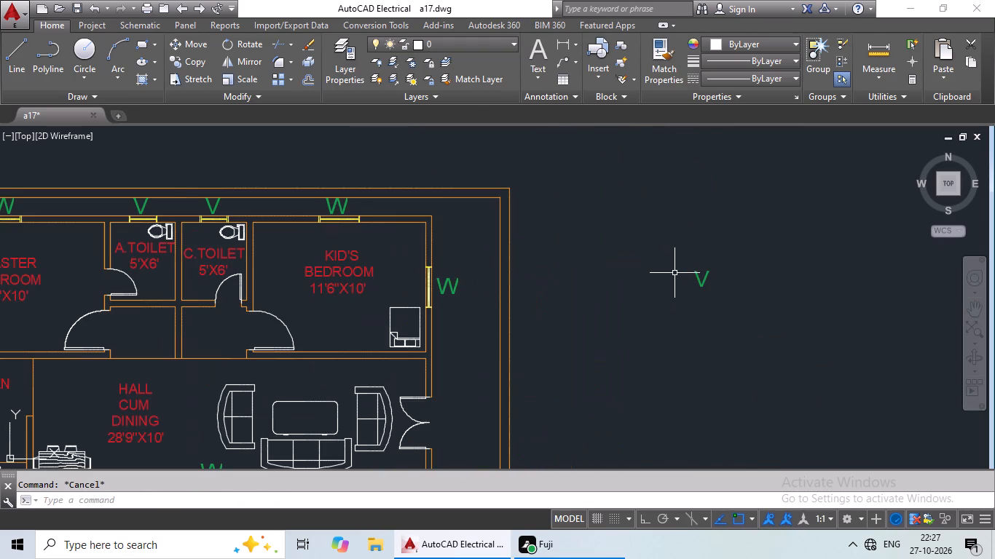
middle_drag(672, 283, 564, 285)
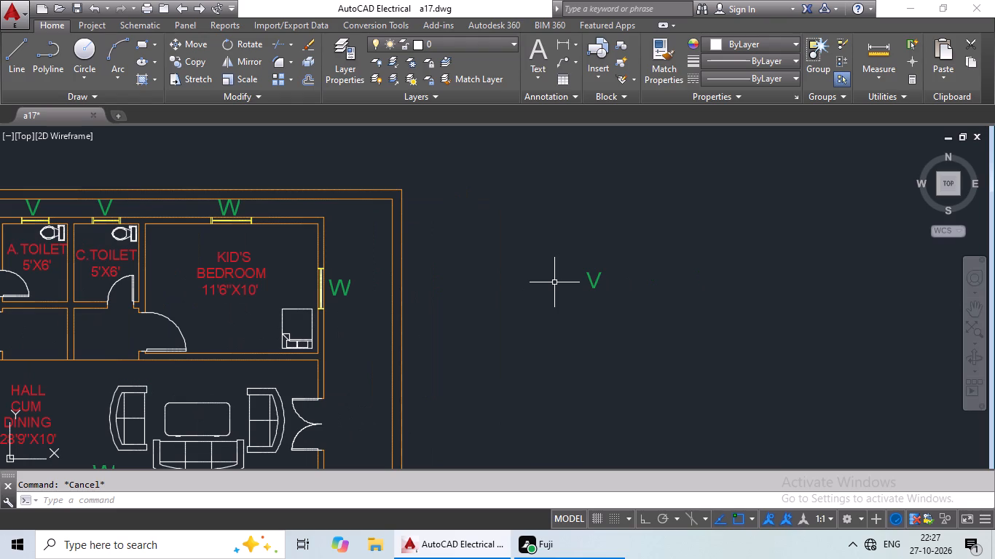
double_click(591, 275)
scroll(597, 278, up, 3)
click(634, 279)
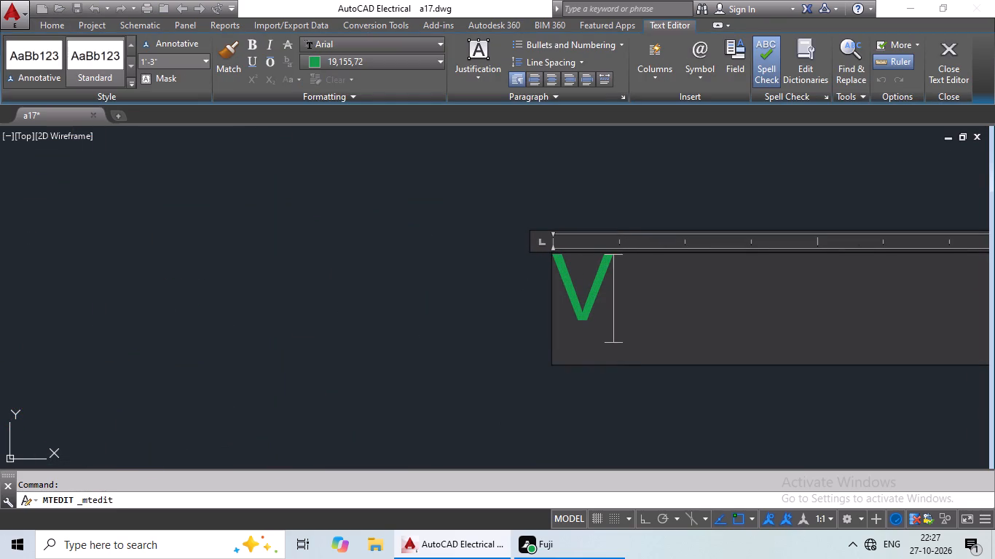
key(BackSpace)
key(shift+d)
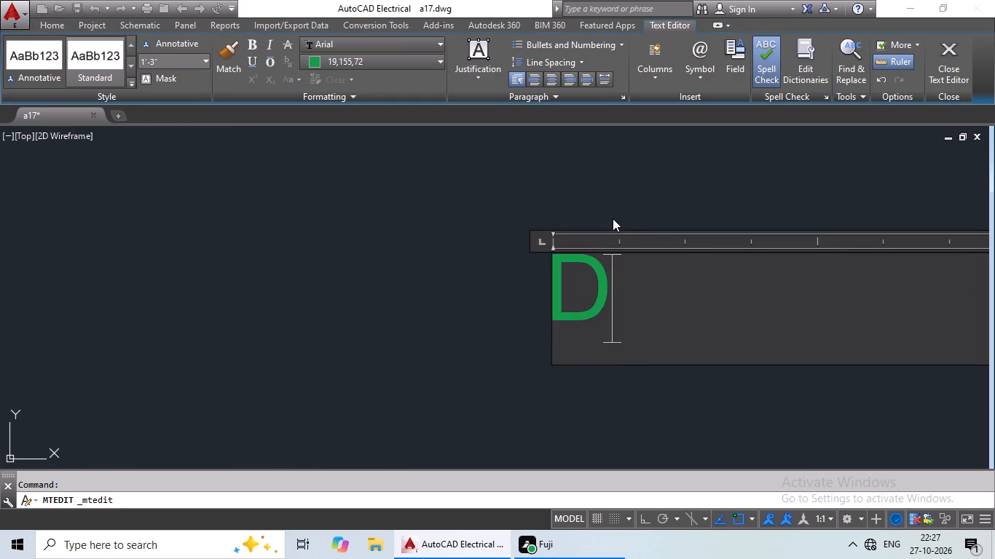
click(457, 199)
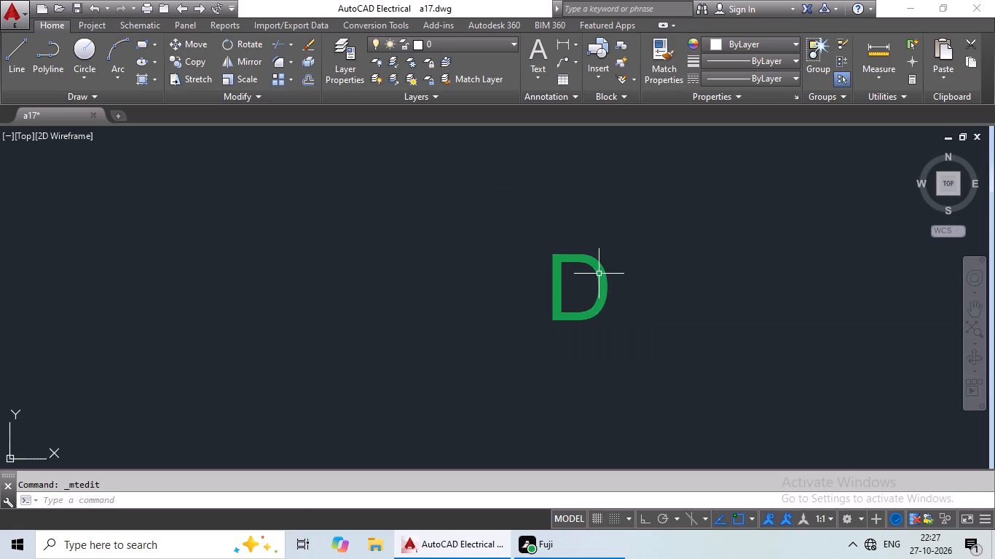
Copy the green D into the door swings of the topmost MASTER BEDROOM and the 11'6"X10' KID'S BEDROOM.
click(596, 264)
double_click(594, 269)
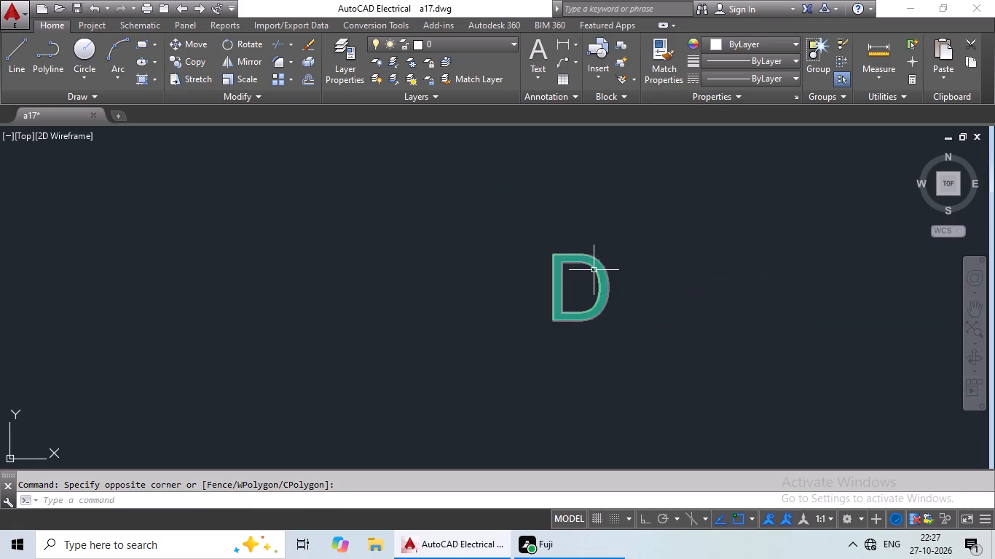
click(598, 290)
key(ctrl+c)
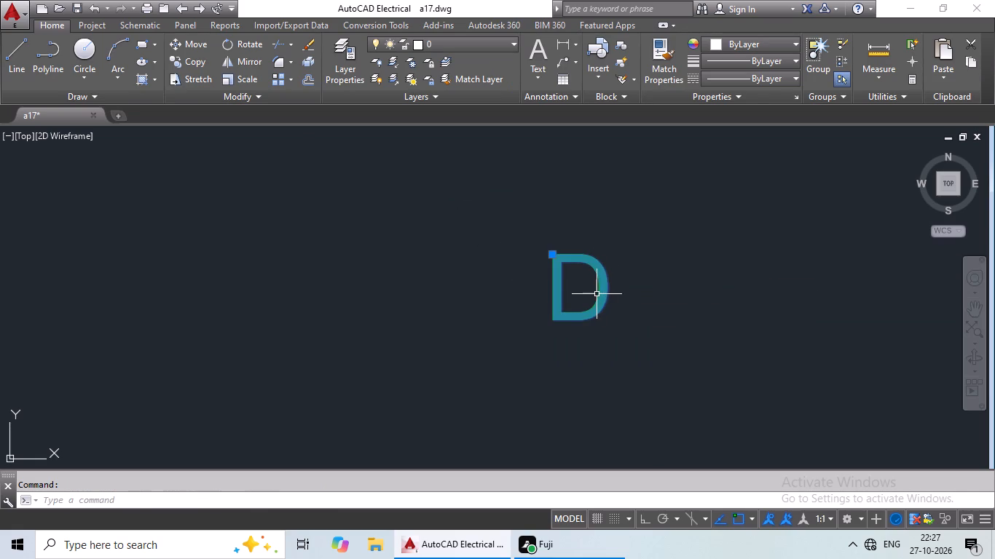
key(ctrl+v)
scroll(426, 293, down, 3)
middle_drag(328, 317, 469, 286)
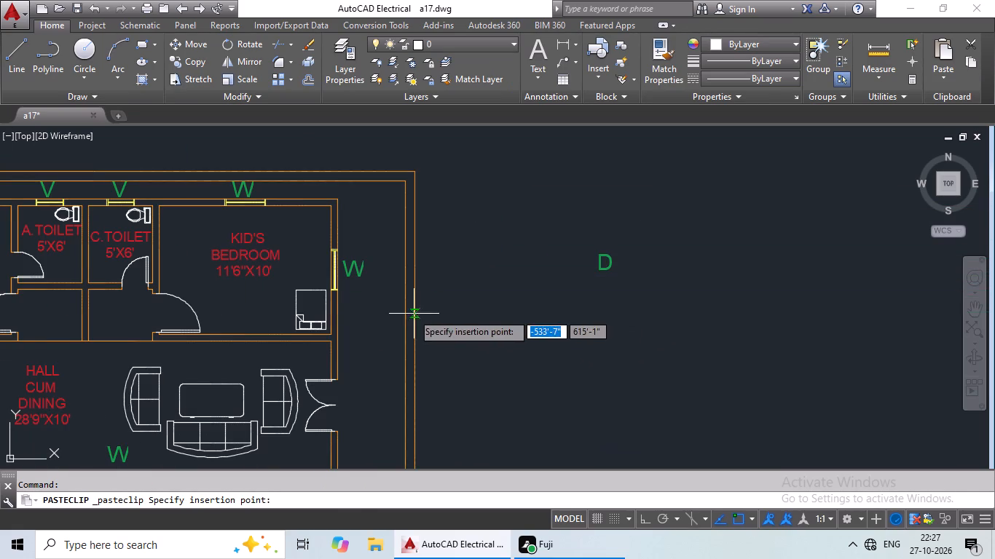
middle_drag(413, 312, 540, 306)
middle_drag(329, 304, 468, 288)
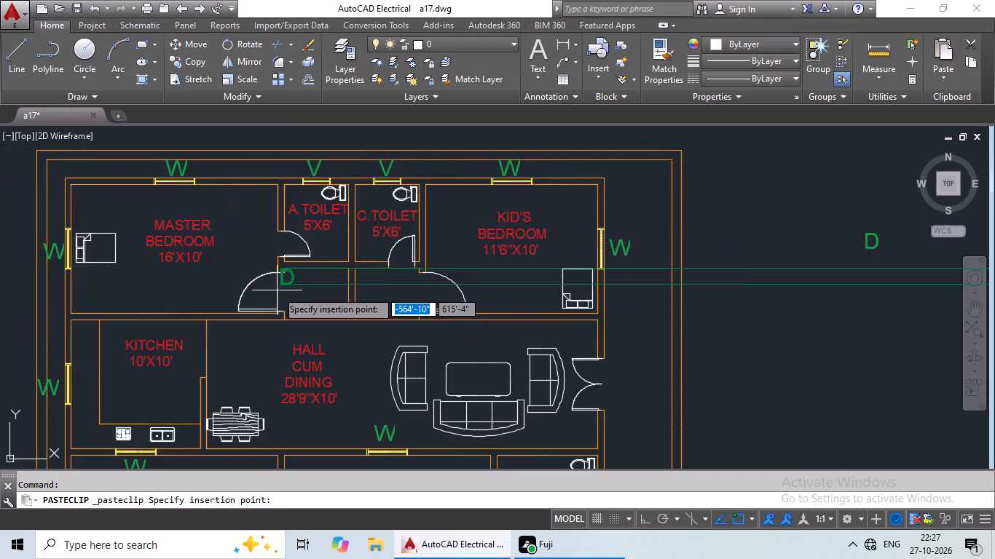
scroll(276, 291, up, 3)
click(216, 343)
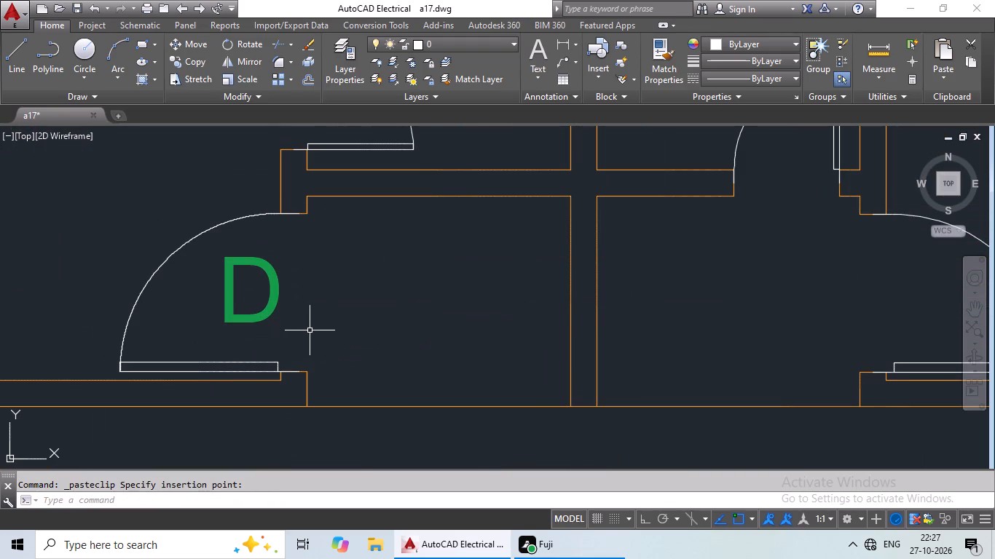
key(ctrl+c)
key(ctrl+v)
scroll(353, 330, down, 1)
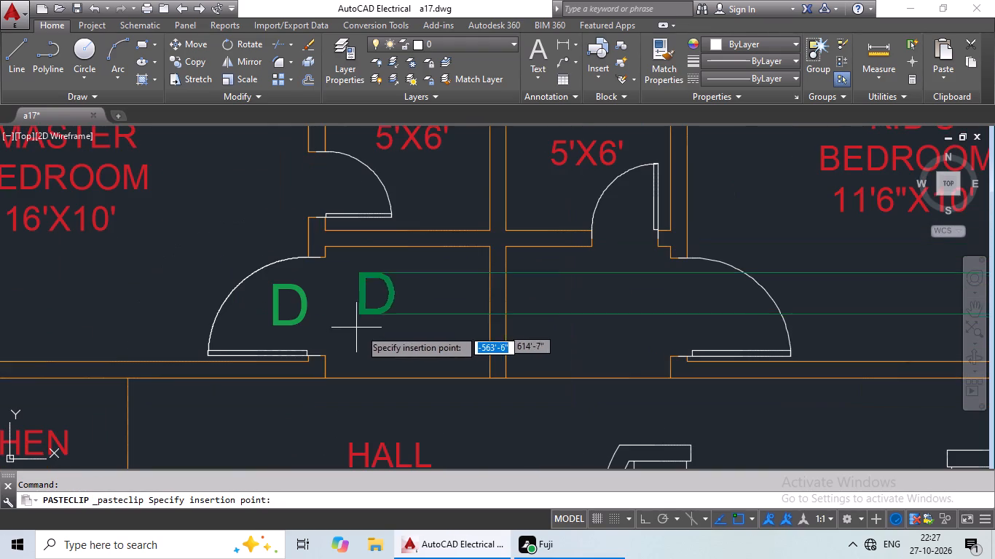
click(696, 343)
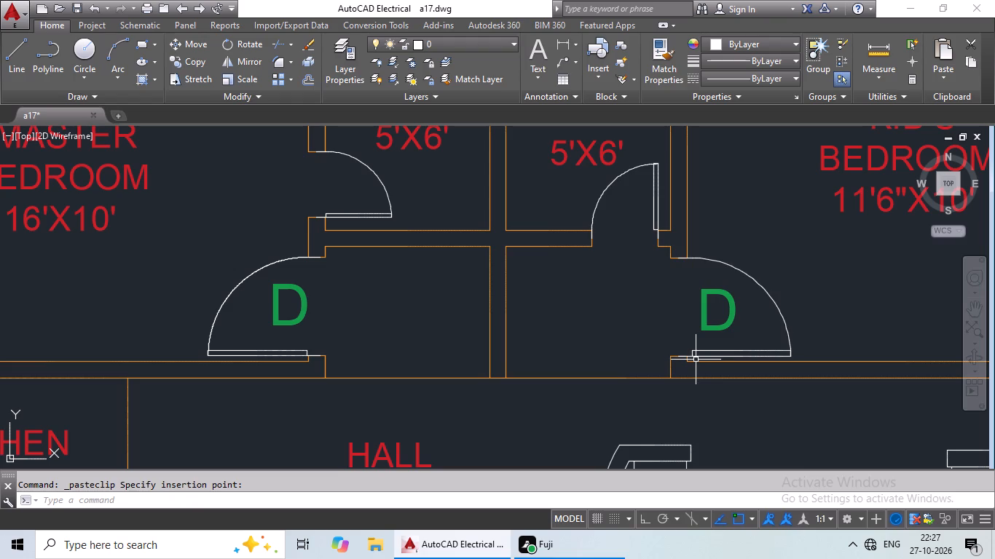
Paste green D copies in the door openings of the MASTER BEDROOM and KID'S BEDROOM above the 28'9"X11' hall.
key(ctrl+c)
key(ctrl+v)
ctrl+scroll(691, 359, down, 3)
middle_drag(646, 362, 619, 234)
middle_drag(589, 256, 586, 239)
middle_drag(579, 205, 577, 199)
middle_drag(529, 367, 424, 337)
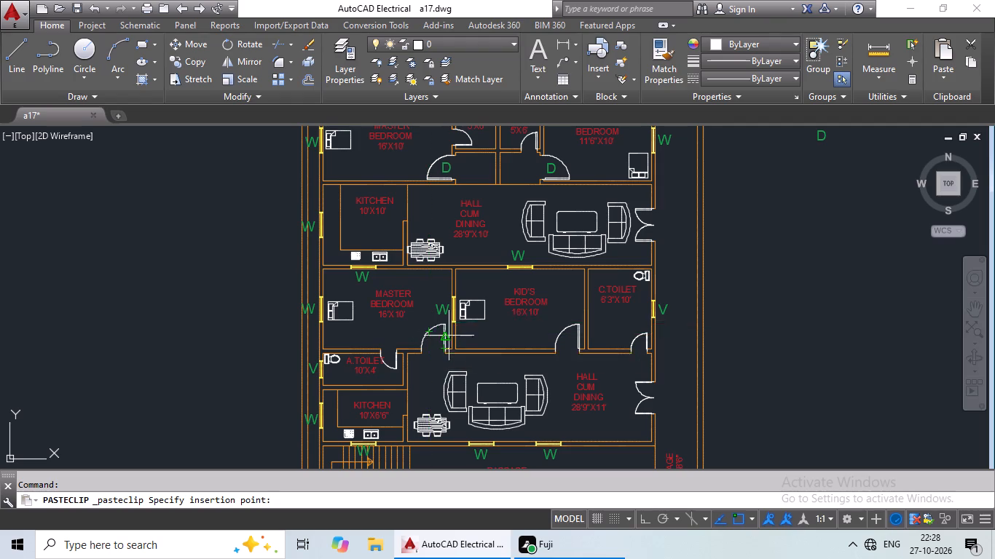
scroll(454, 333, down, 1)
scroll(447, 351, up, 4)
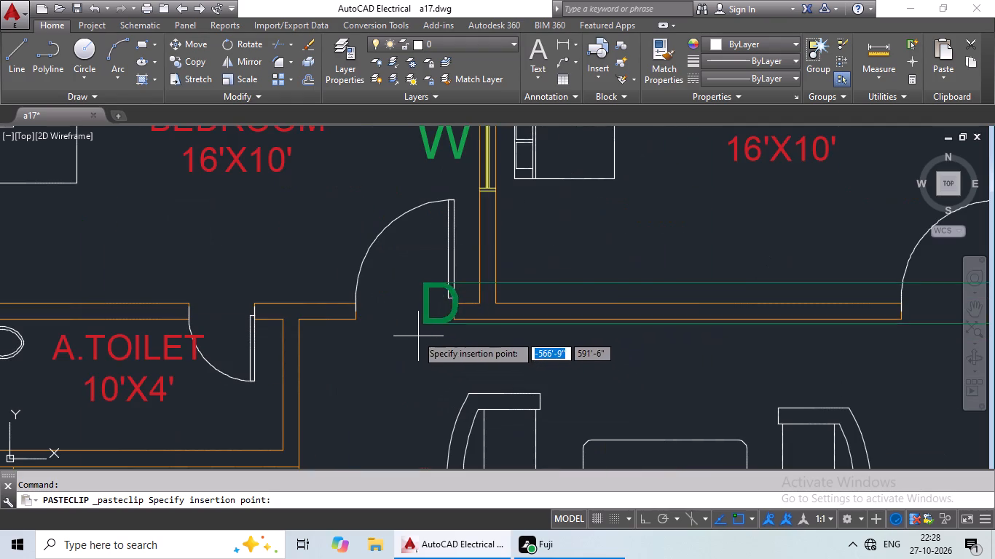
click(384, 321)
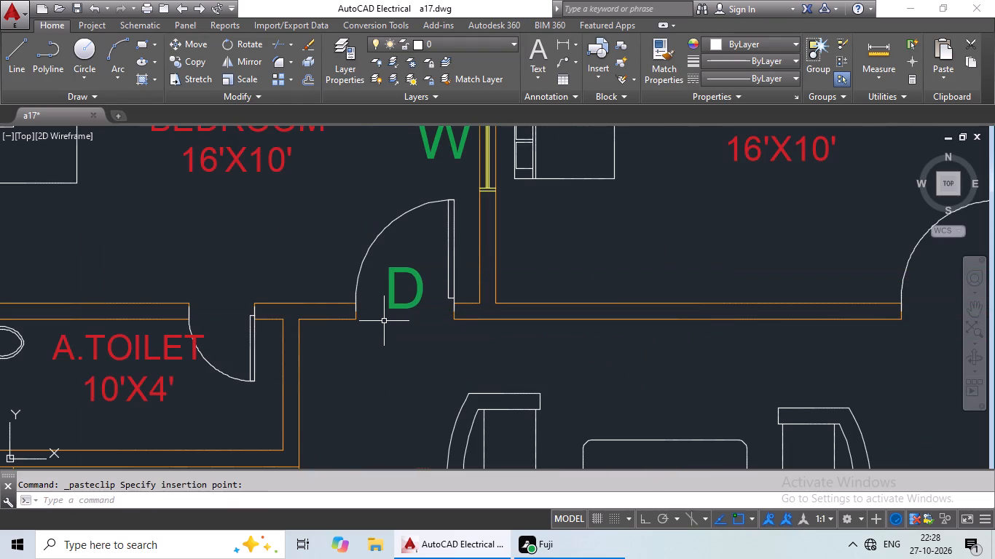
key(ctrl+c)
key(ctrl+v)
scroll(412, 316, down, 2)
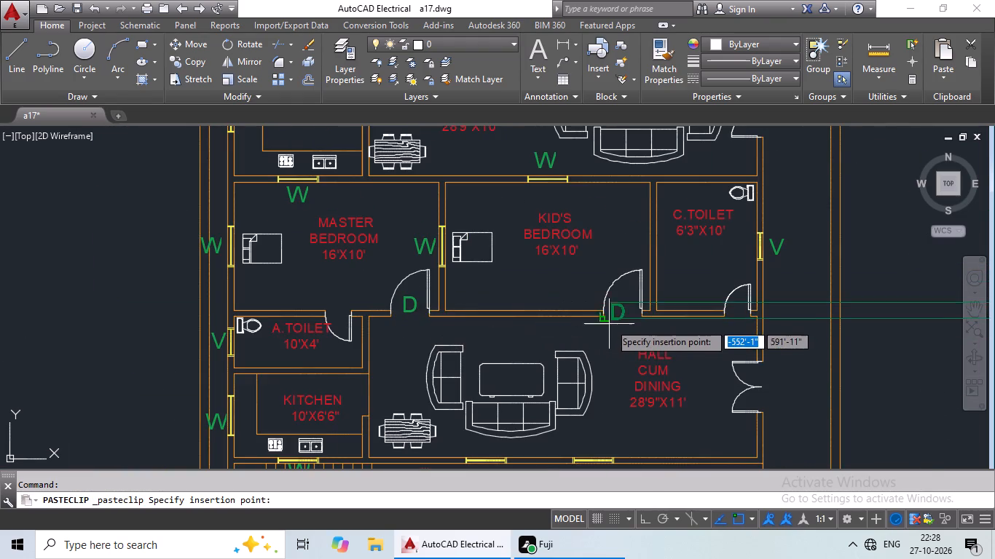
scroll(614, 321, up, 2)
click(617, 306)
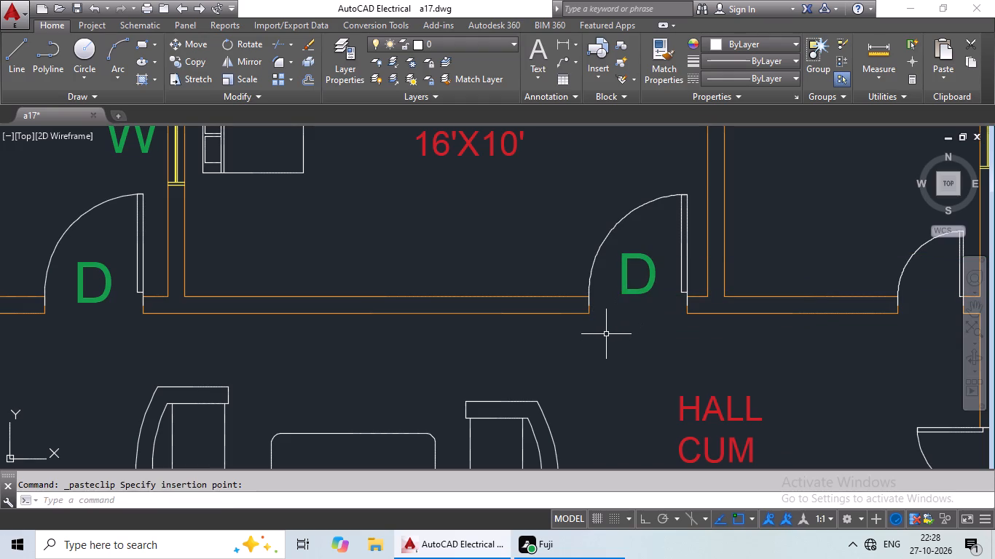
Paste green D copies in the door swings of the MASTER BEDROOM and GUEST BEDROOM below the 29'X8'6" passage.
key(ctrl+c)
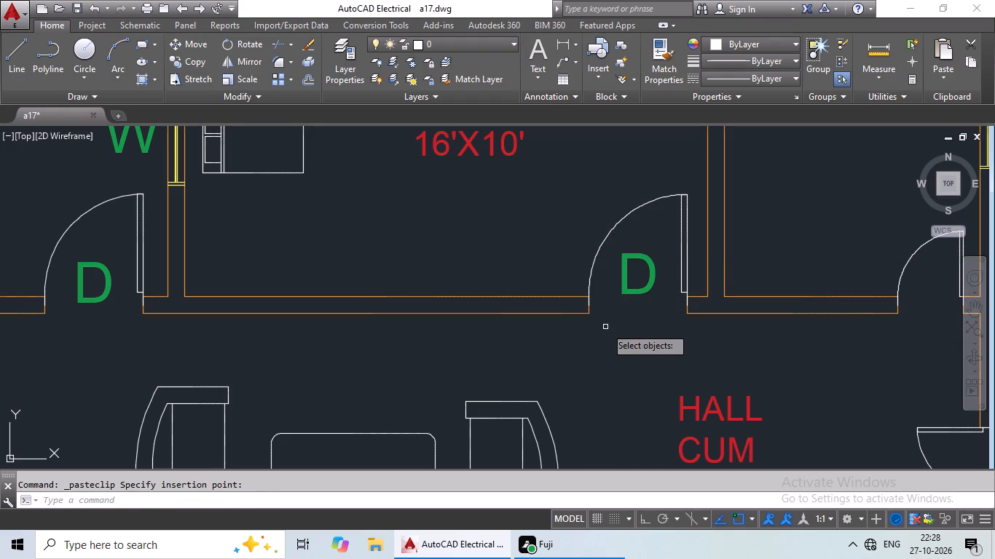
key(ctrl+v)
scroll(605, 327, down, 2)
middle_drag(596, 316, 568, 178)
middle_drag(544, 285, 524, 22)
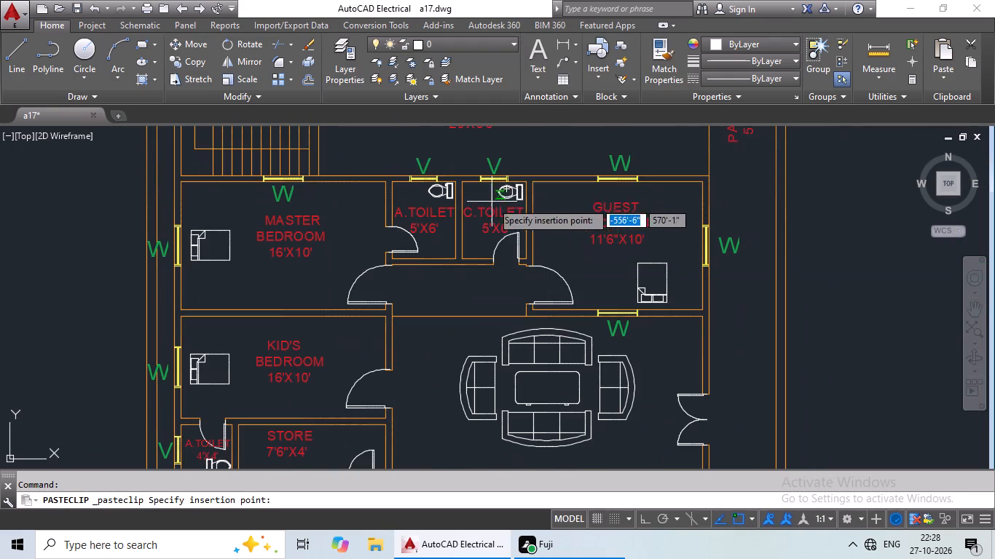
scroll(403, 285, up, 3)
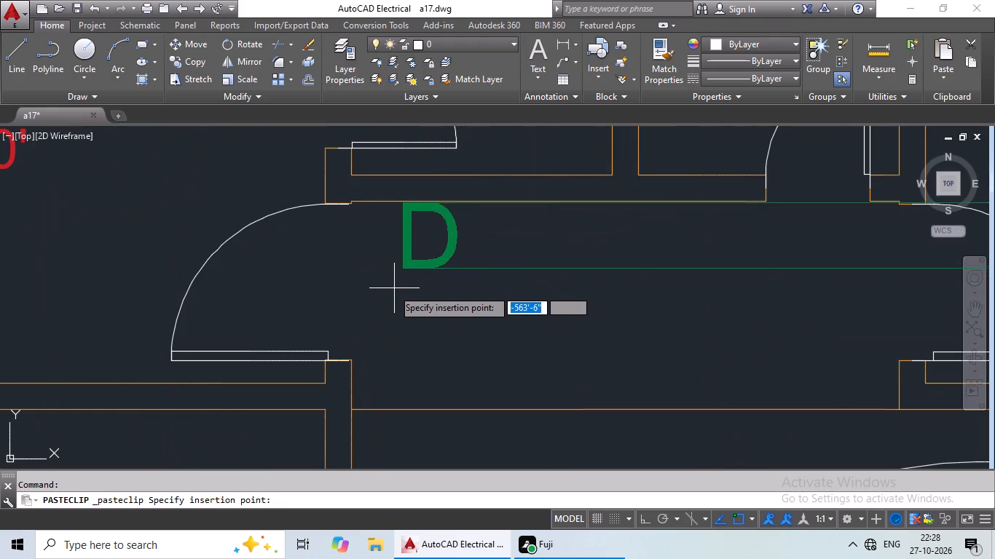
click(266, 333)
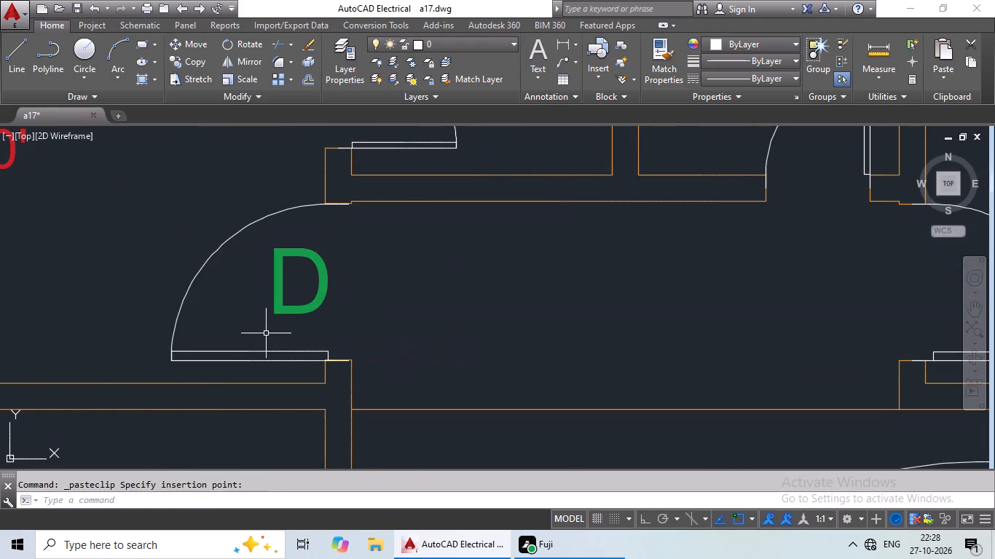
key(ctrl+c)
key(ctrl+v)
middle_drag(668, 333, 327, 304)
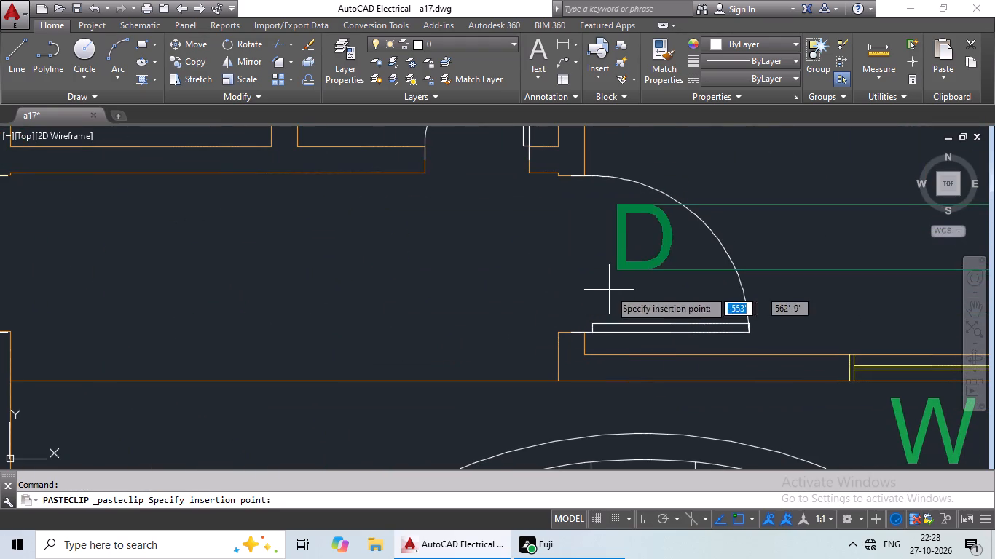
click(577, 301)
Paste a green D copy in the door swing of the 16'X10' KID'S BEDROOM above the STORE.
scroll(599, 279, down, 3)
middle_drag(525, 293, 532, 226)
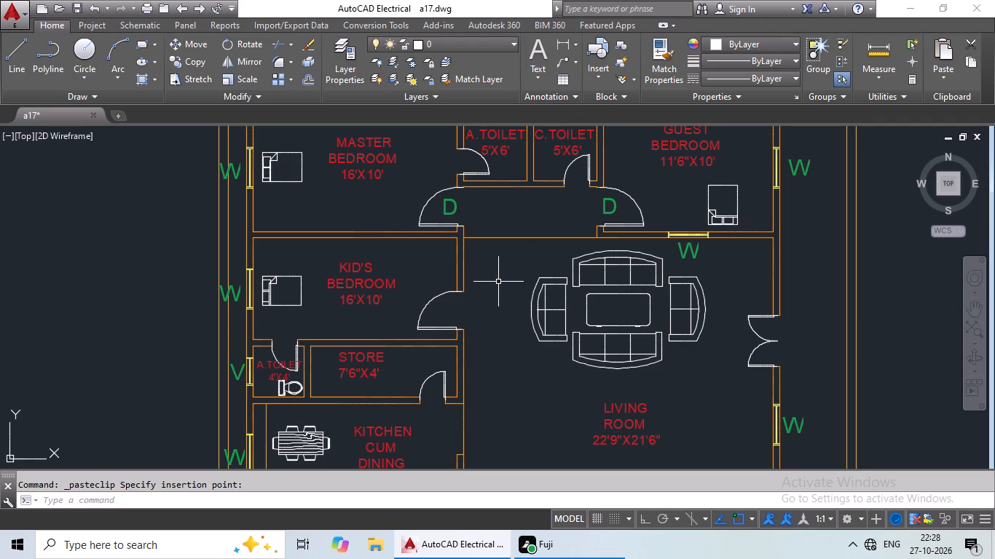
key(ctrl+c)
key(ctrl+v)
middle_drag(450, 316, 449, 286)
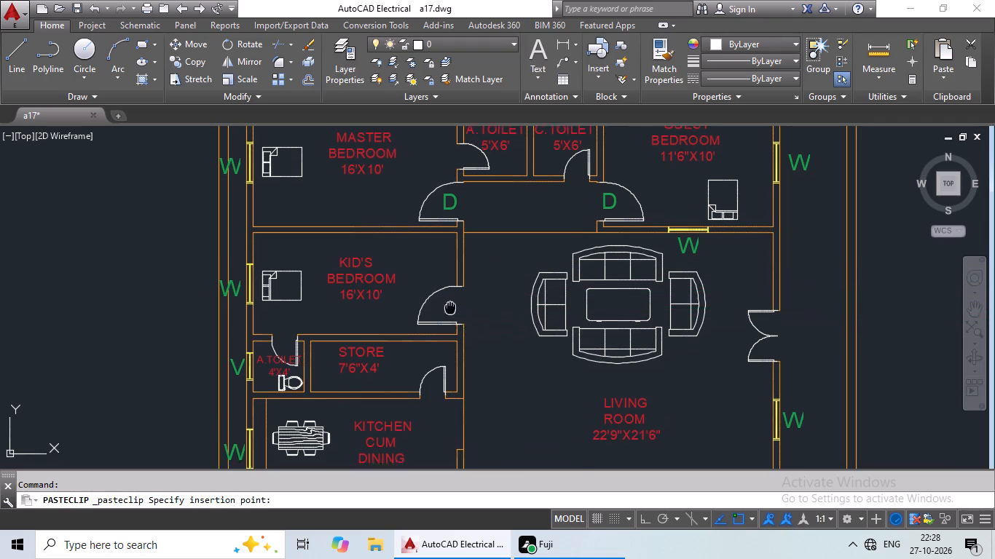
middle_drag(449, 286, 445, 272)
scroll(445, 270, up, 3)
click(401, 301)
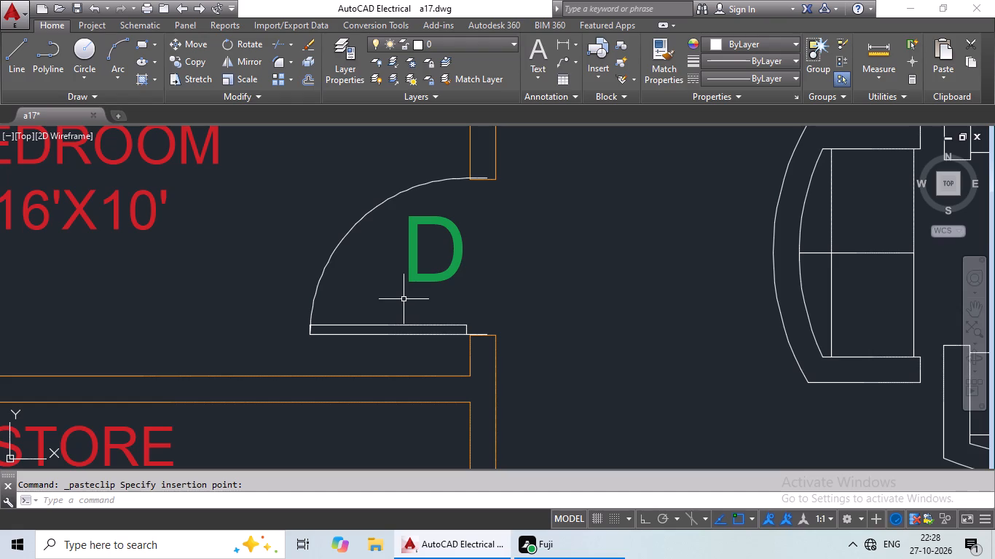
Change the spare green D label outside the plan's upper boundary to D1.
scroll(393, 304, down, 4)
middle_drag(494, 278, 309, 314)
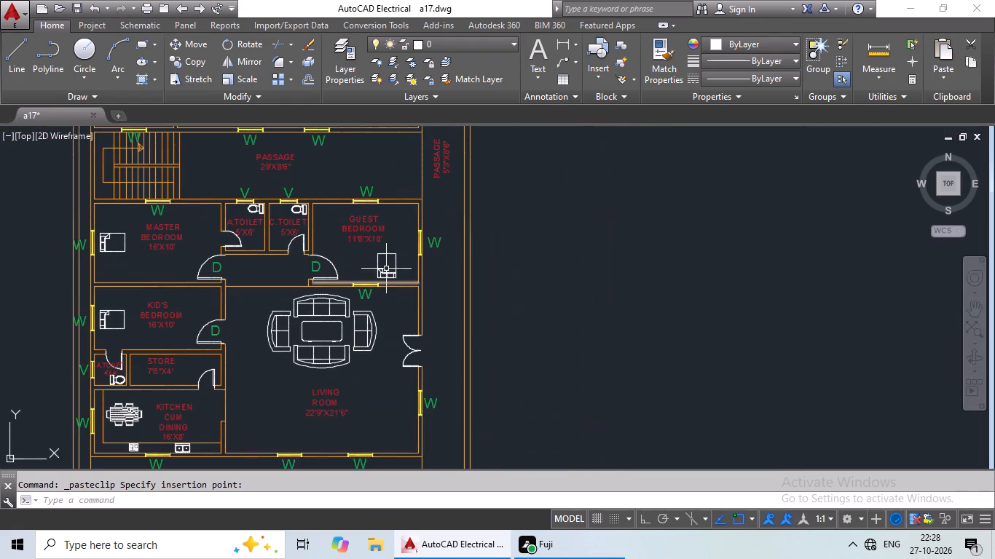
middle_drag(506, 210, 434, 262)
scroll(481, 210, down, 1)
middle_drag(492, 202, 449, 270)
middle_click(447, 272)
scroll(468, 244, down, 2)
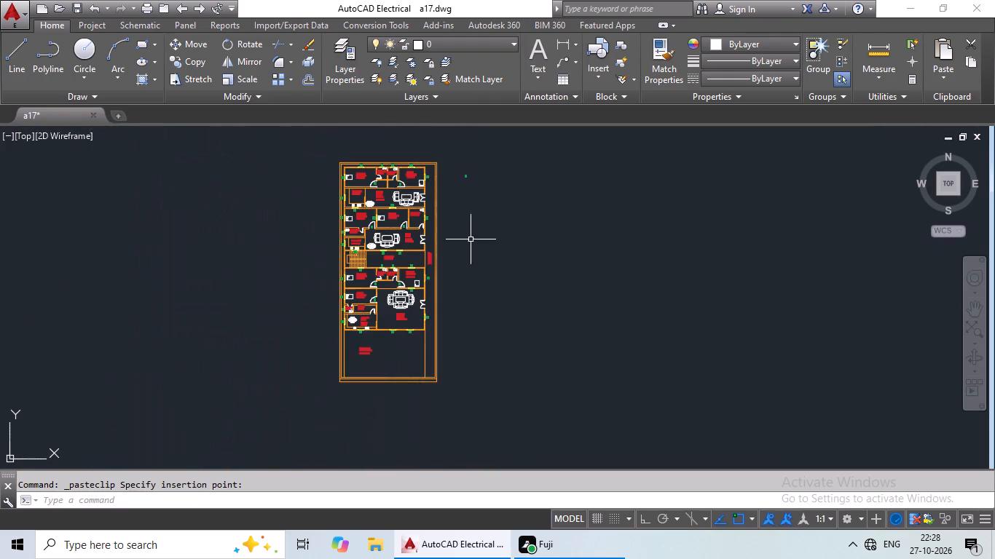
middle_drag(488, 229, 471, 257)
scroll(452, 197, up, 5)
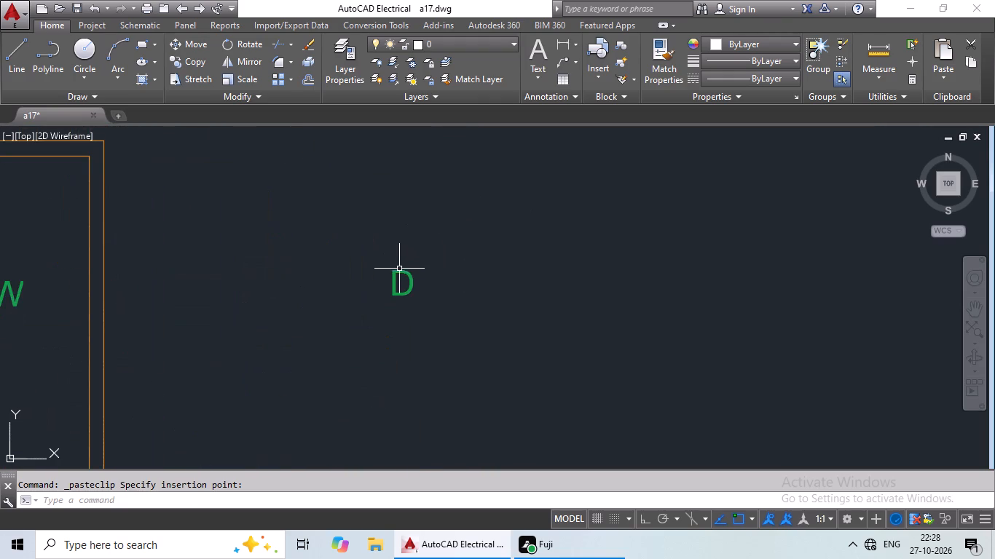
double_click(397, 273)
click(428, 284)
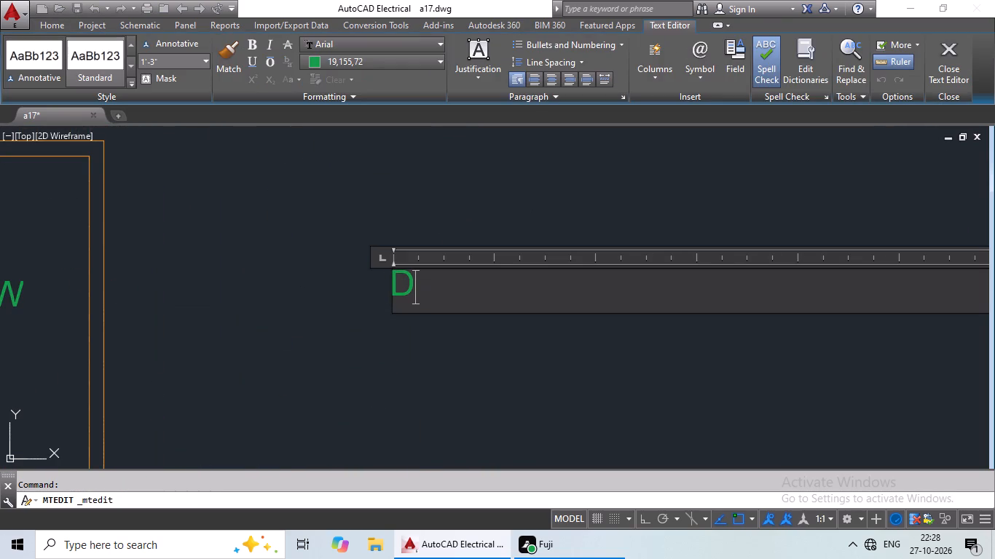
key(1)
drag(335, 344, 345, 343)
Copy the green D1 label into the door opening of the topmost 5'X6' A.TOILET.
click(409, 285)
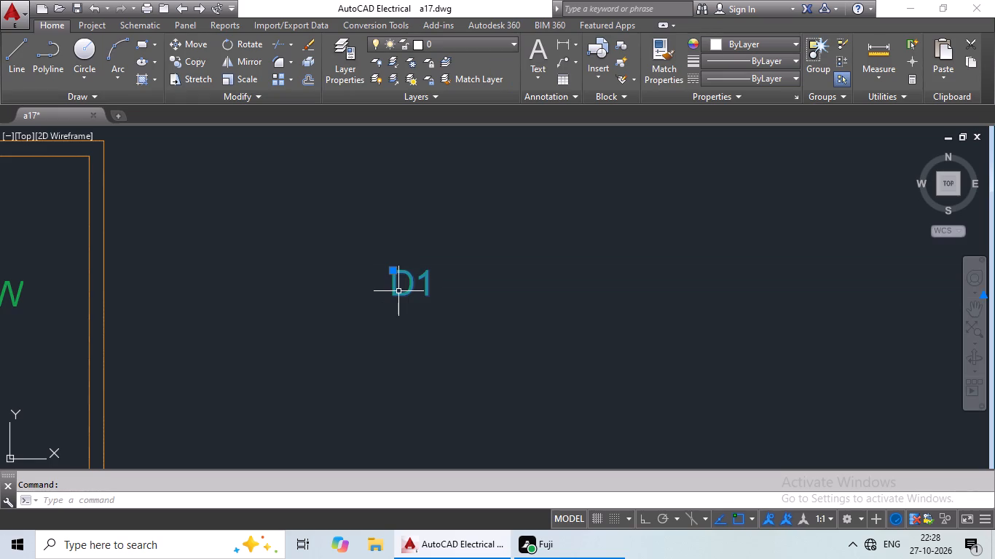
key(ctrl+c)
key(ctrl+v)
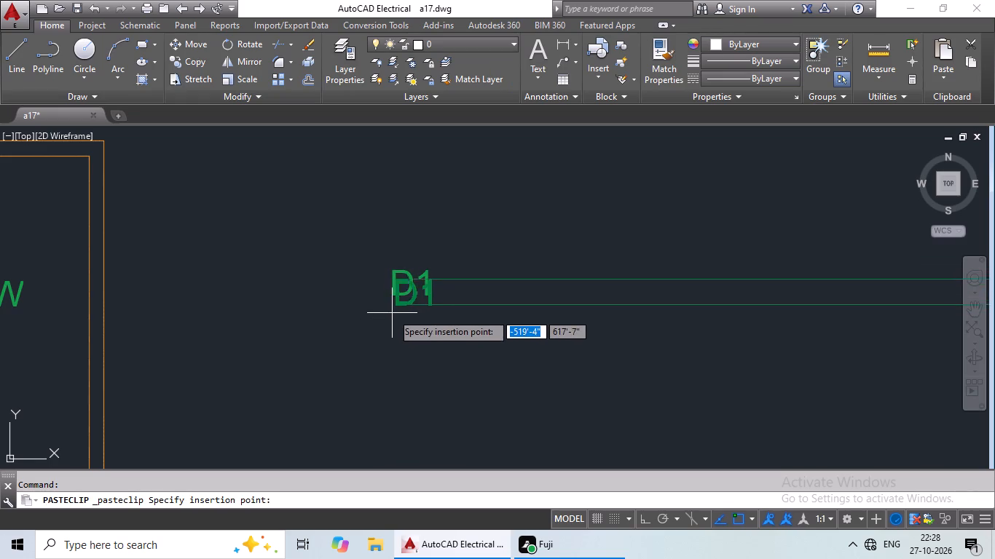
middle_drag(287, 269, 716, 382)
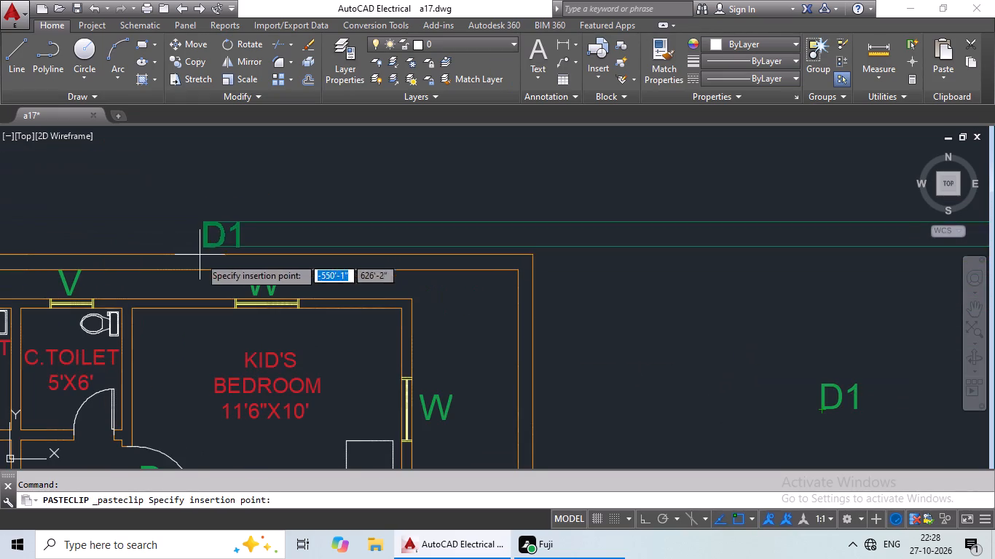
middle_drag(200, 263, 312, 116)
middle_drag(90, 274, 331, 231)
scroll(248, 224, up, 4)
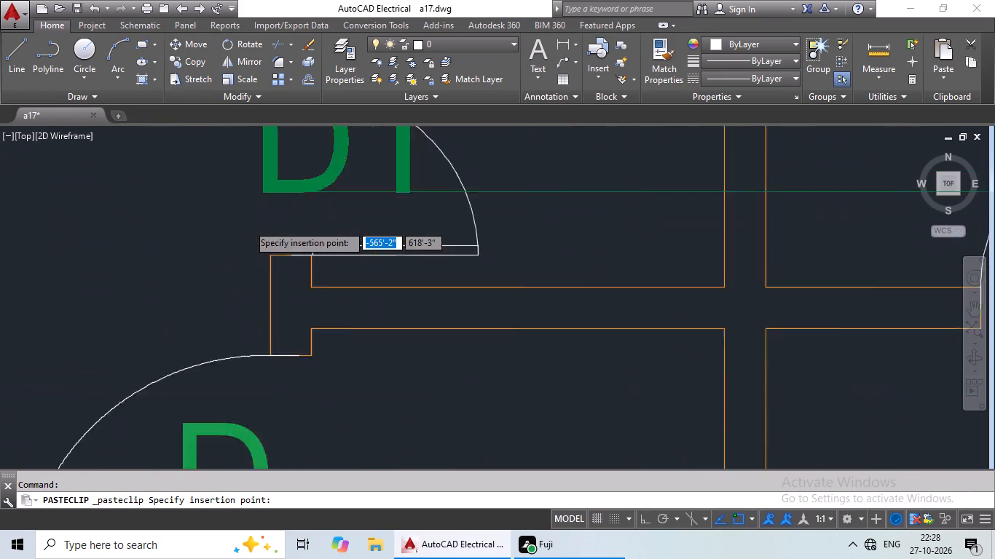
scroll(243, 272, down, 2)
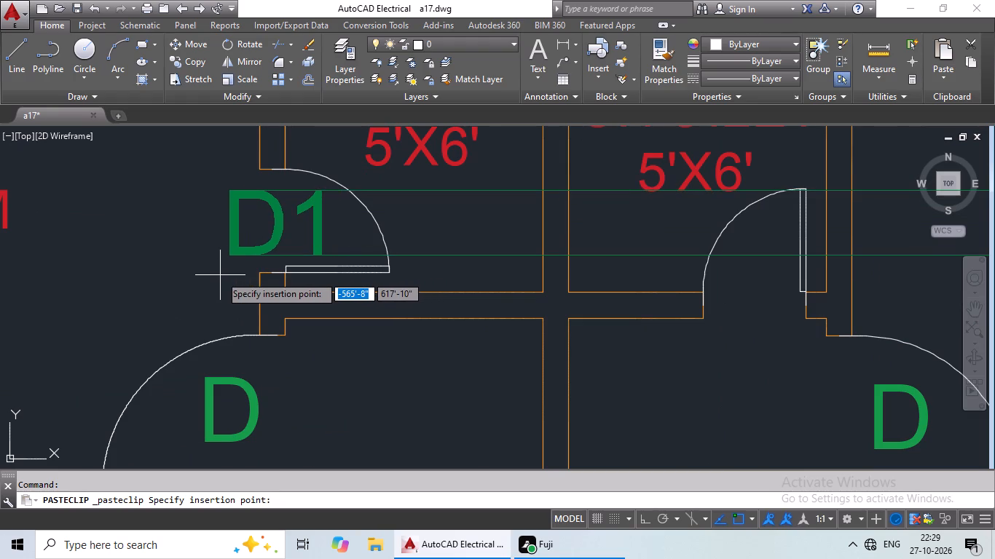
click(220, 274)
Paste a green D1 copy in the door opening of the topmost 5'X6' C.TOILET.
key(ctrl+c)
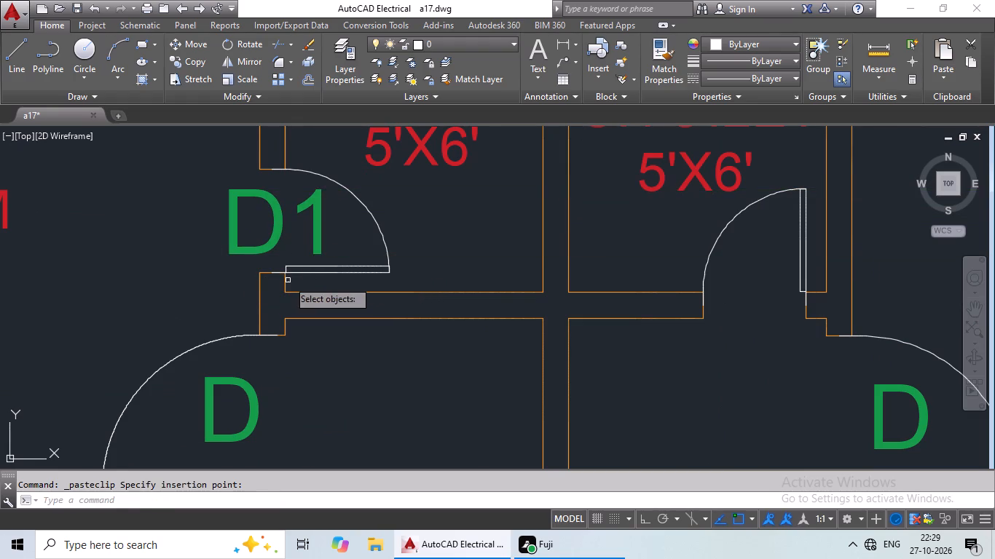
key(ctrl+v)
middle_drag(395, 288, 106, 245)
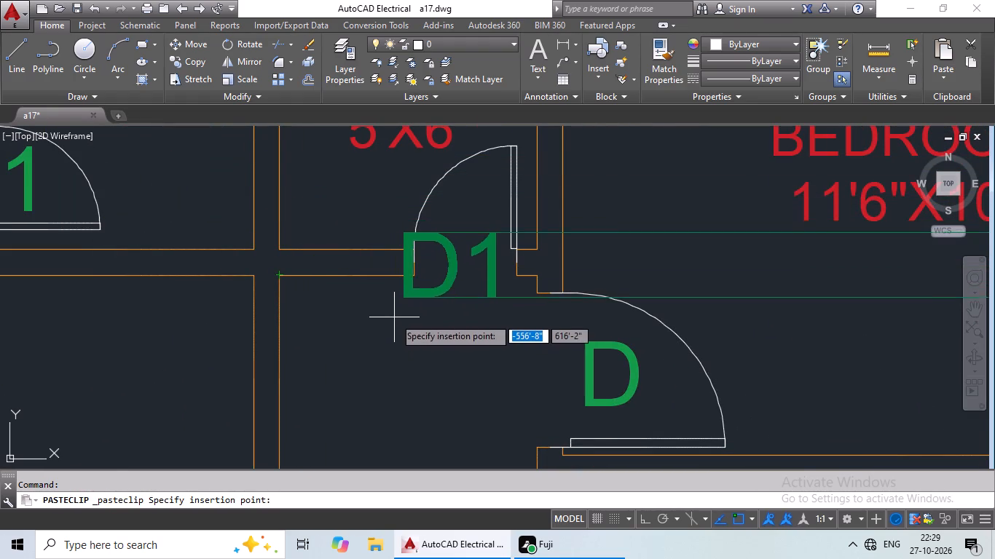
scroll(394, 320, up, 2)
scroll(404, 344, down, 3)
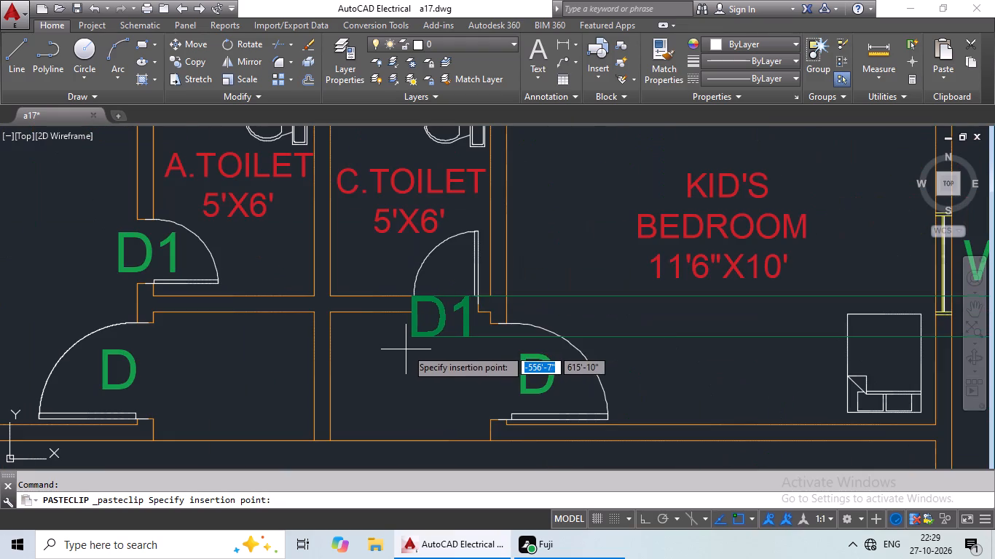
scroll(410, 330, up, 2)
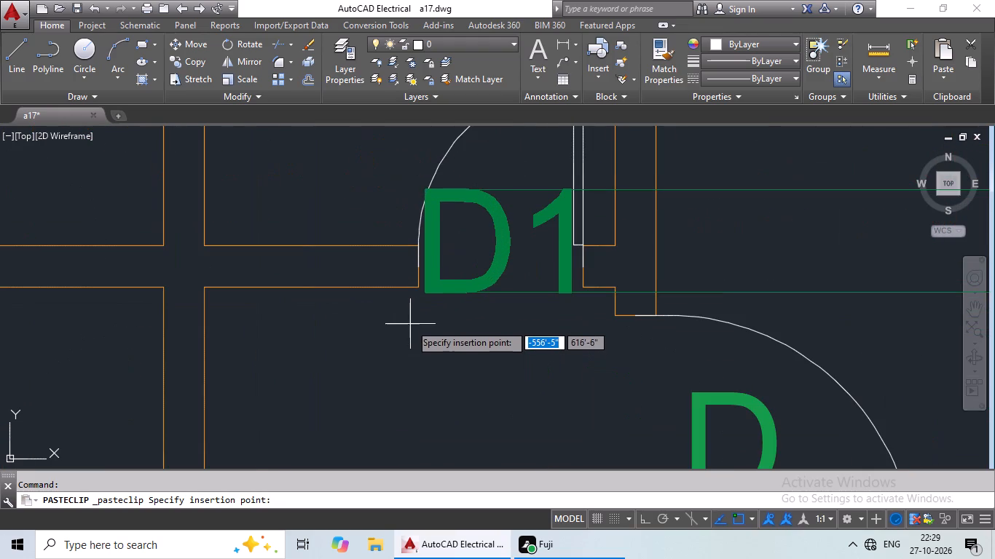
click(410, 320)
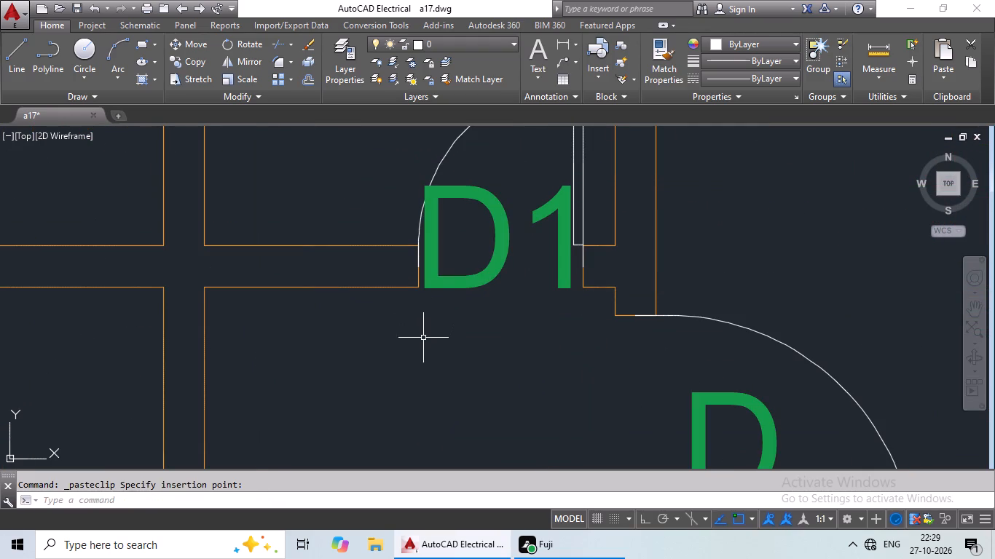
Paste a green D1 copy in the door opening of the 6'3"X10' C.TOILET above the 28'9"X11' hall.
key(ctrl+c)
key(ctrl+v)
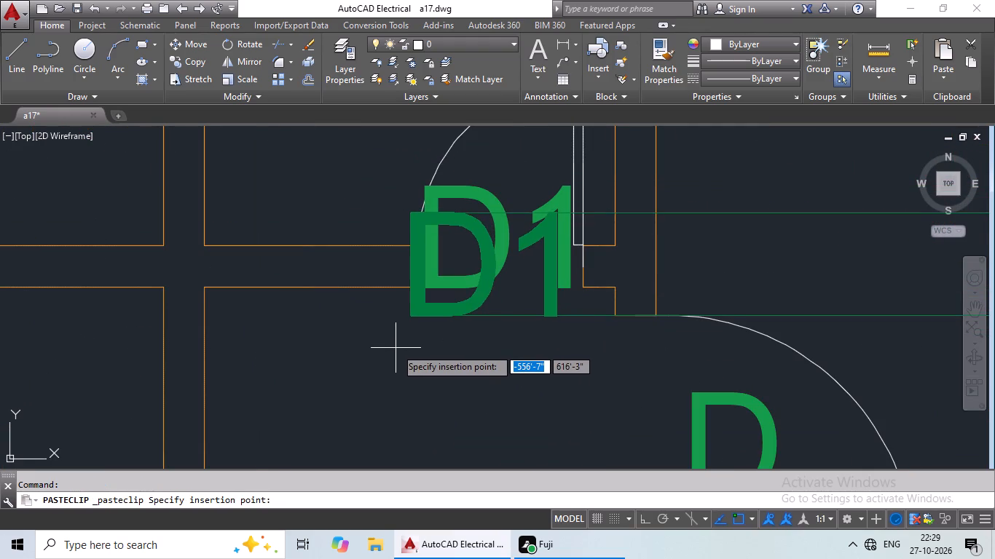
scroll(398, 347, down, 2)
middle_drag(403, 349, 403, 182)
scroll(393, 218, down, 2)
middle_drag(395, 284, 406, 211)
middle_drag(391, 252, 393, 250)
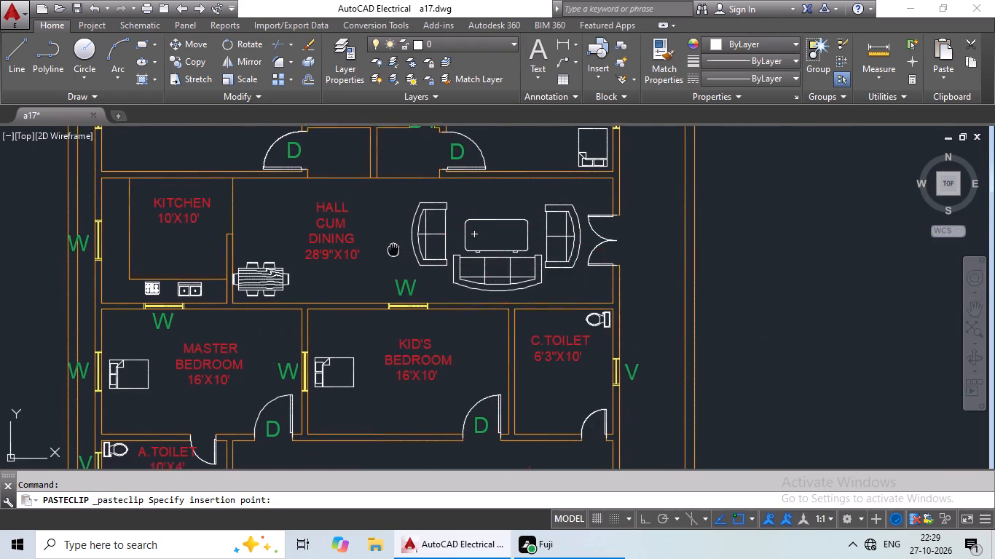
middle_drag(393, 250, 410, 215)
middle_drag(398, 246, 417, 199)
middle_drag(406, 228, 434, 156)
middle_drag(447, 213, 375, 223)
middle_drag(466, 261, 406, 271)
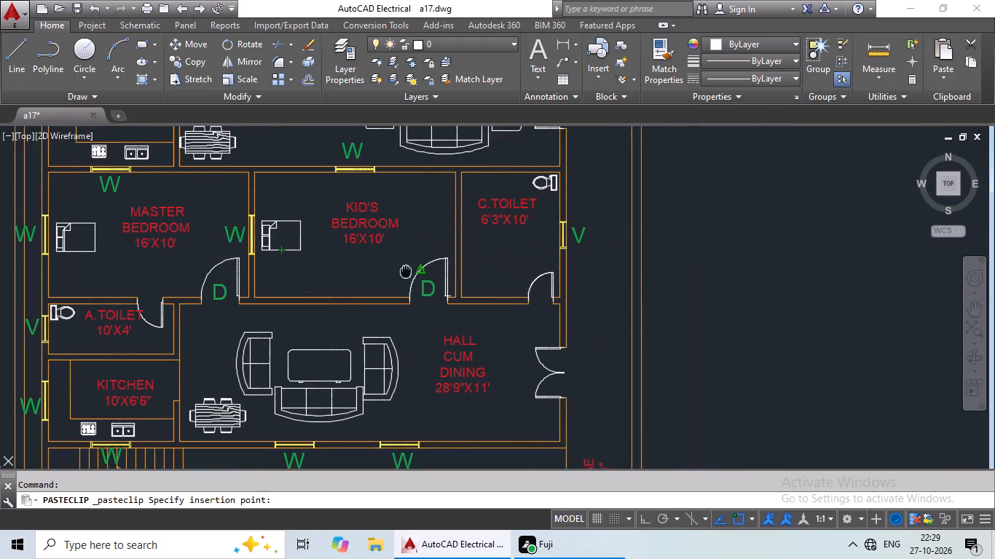
middle_drag(406, 271, 385, 276)
scroll(481, 306, up, 5)
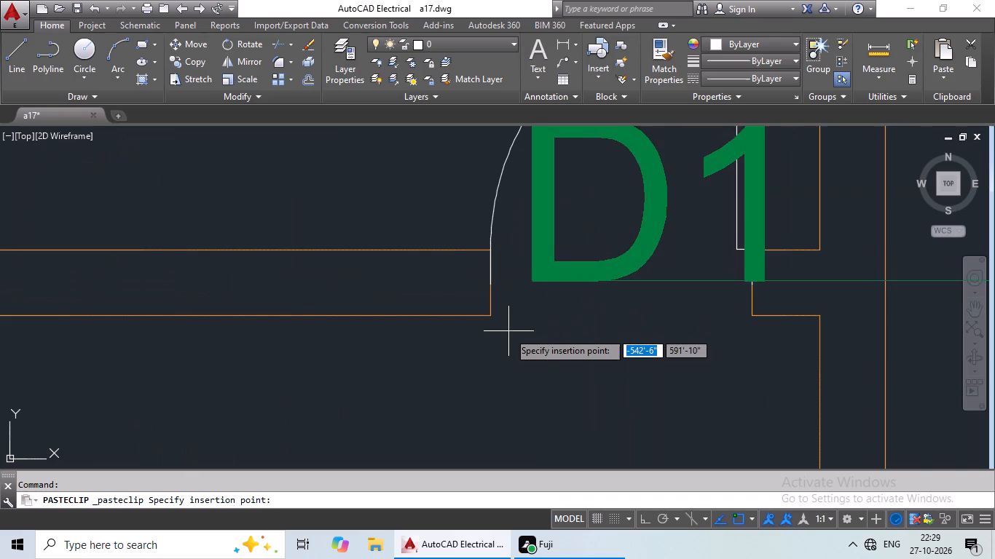
click(487, 362)
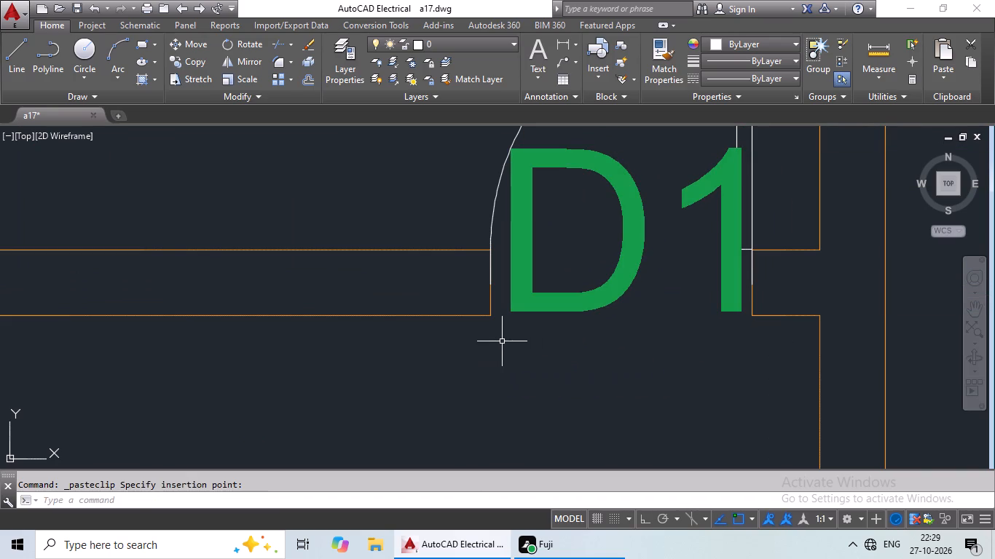
Paste a green D1 copy in the door opening of the 10'X4' A.TOILET.
key(ctrl+c)
key(ctrl+v)
ctrl+scroll(438, 354, down, 2)
middle_drag(436, 357, 482, 296)
scroll(484, 291, down, 2)
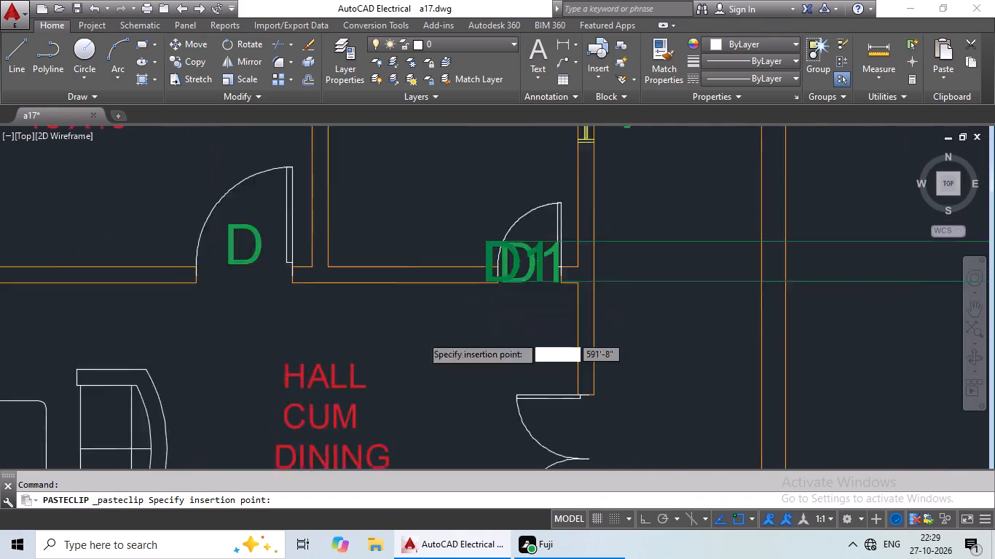
middle_drag(345, 353, 449, 274)
scroll(323, 299, down, 1)
middle_drag(317, 310, 408, 273)
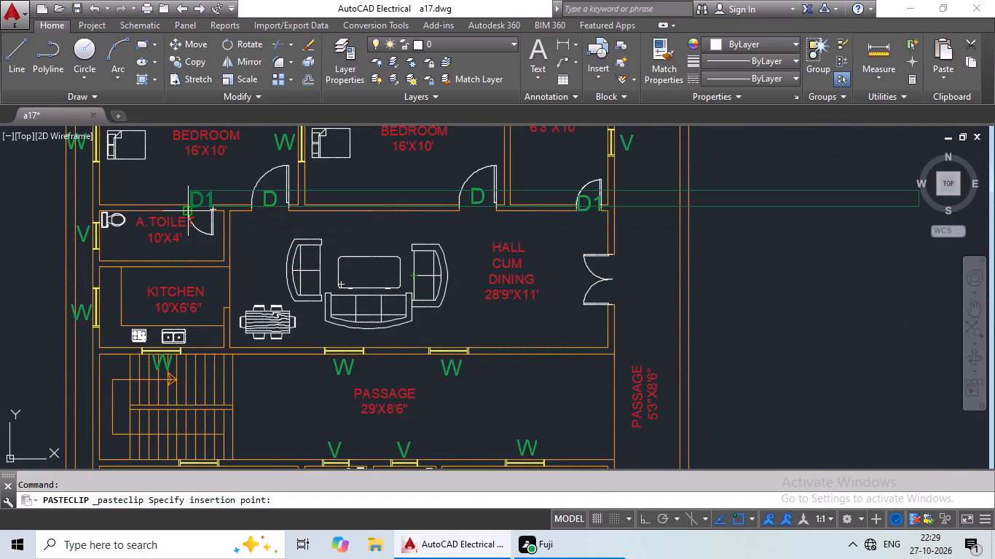
scroll(186, 211, up, 4)
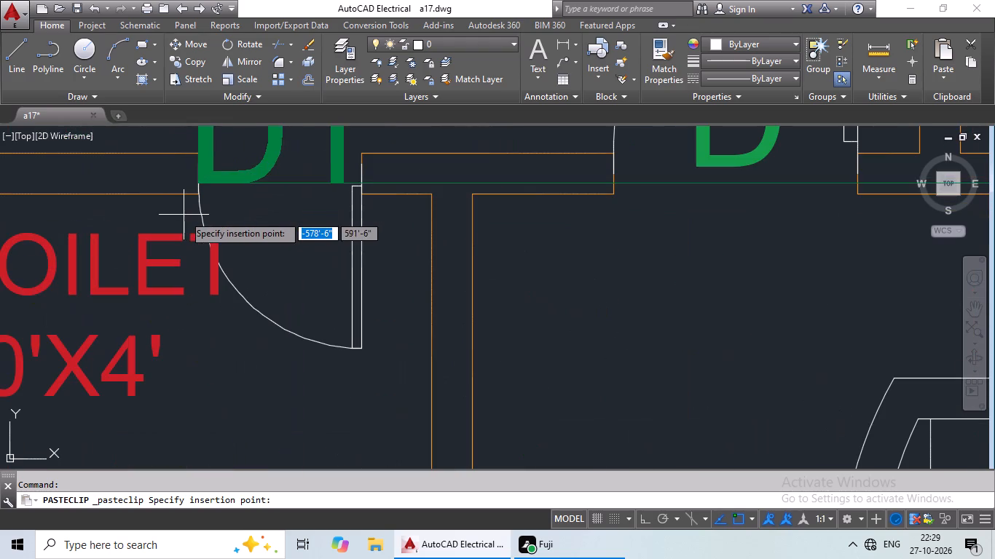
click(194, 215)
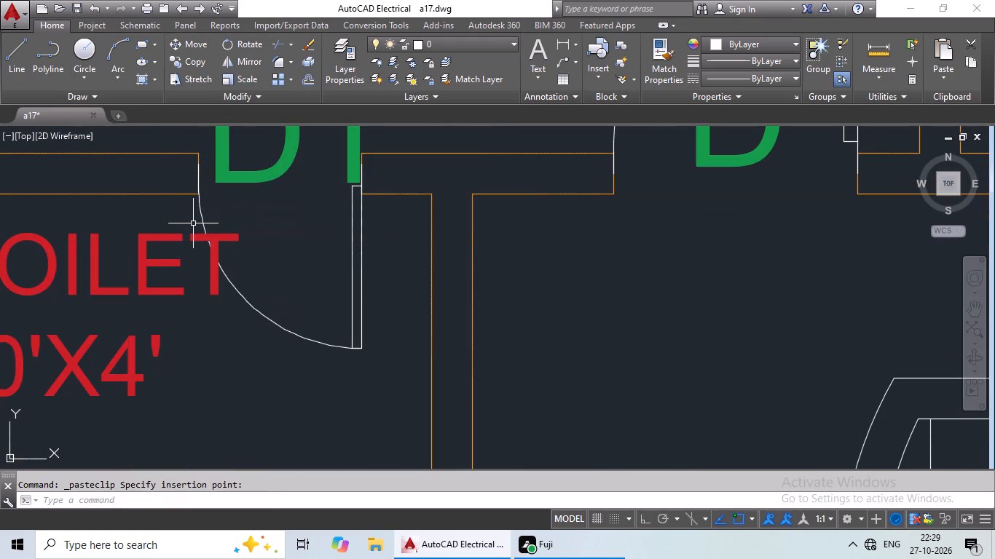
Paste a green D1 copy at the door of the 5'X6' A.TOILET below the 29'X8'6" passage.
key(ctrl+c)
key(ctrl+v)
ctrl+scroll(194, 231, down, 4)
middle_drag(242, 252, 264, 202)
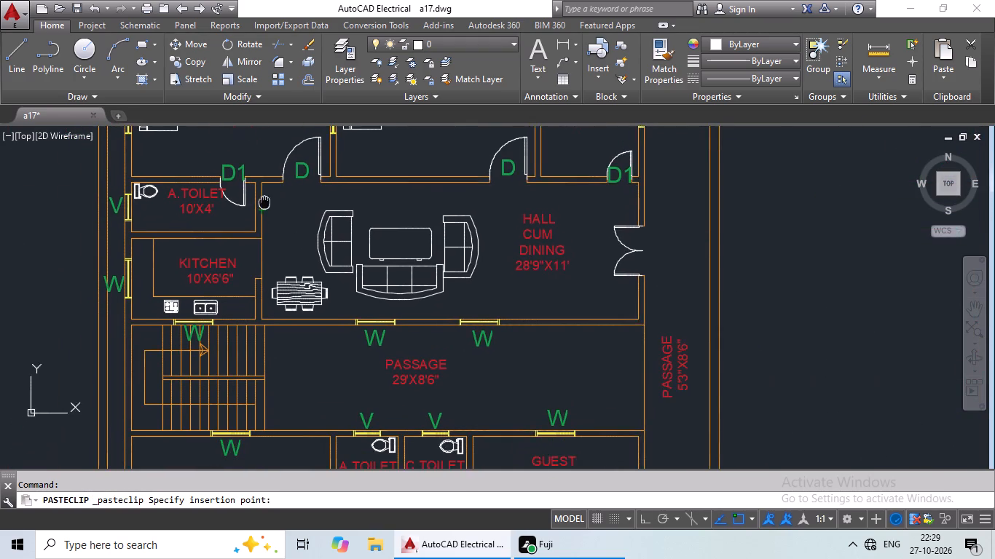
middle_drag(272, 282, 284, 231)
middle_drag(318, 270, 328, 189)
middle_drag(342, 310, 356, 241)
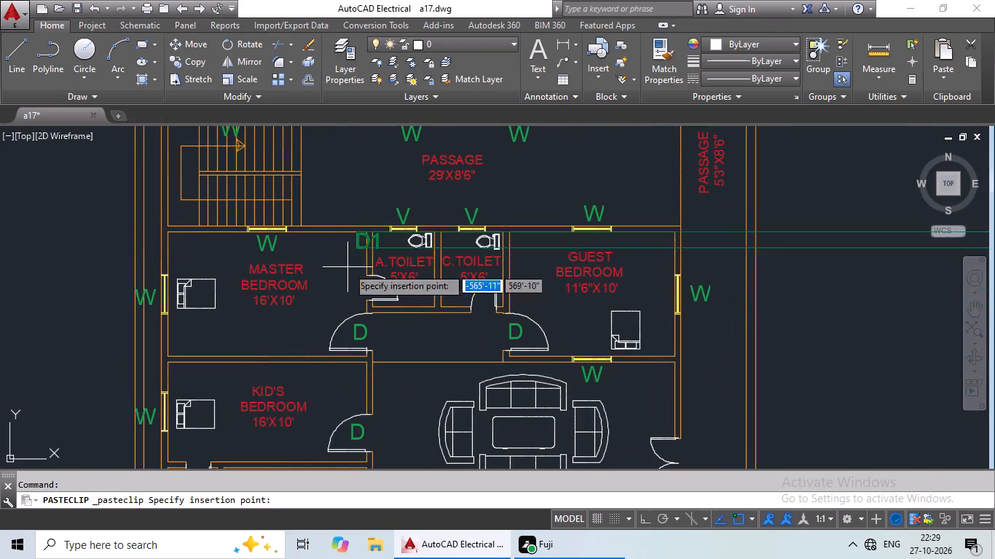
scroll(347, 289, up, 3)
click(371, 330)
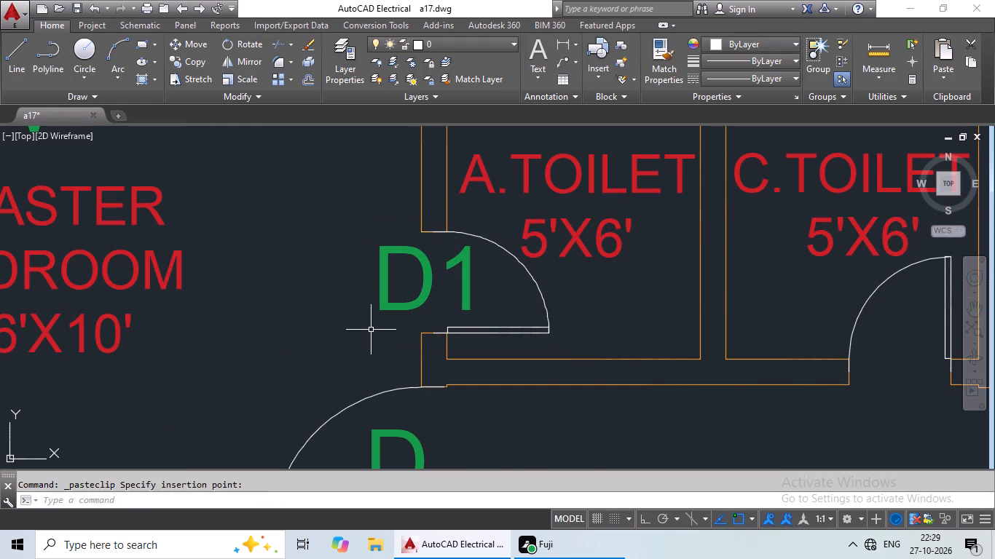
Paste a green D1 copy in the door opening of the 5'X6' C.TOILET beside the GUEST BEDROOM.
key(ctrl+c)
key(ctrl+v)
ctrl+scroll(416, 328, down, 3)
middle_drag(404, 327, 184, 289)
scroll(295, 304, up, 3)
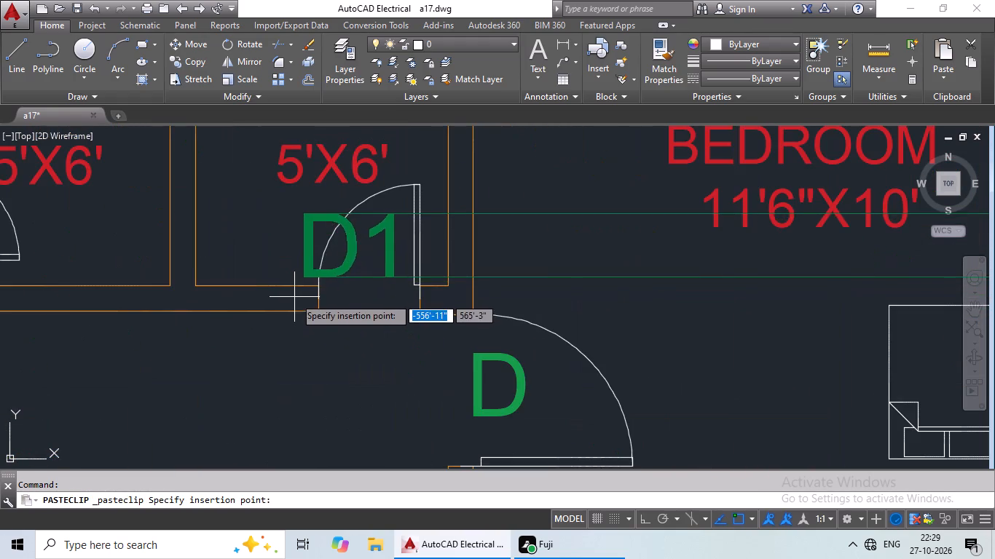
scroll(294, 298, up, 2)
scroll(296, 337, down, 3)
scroll(304, 340, up, 2)
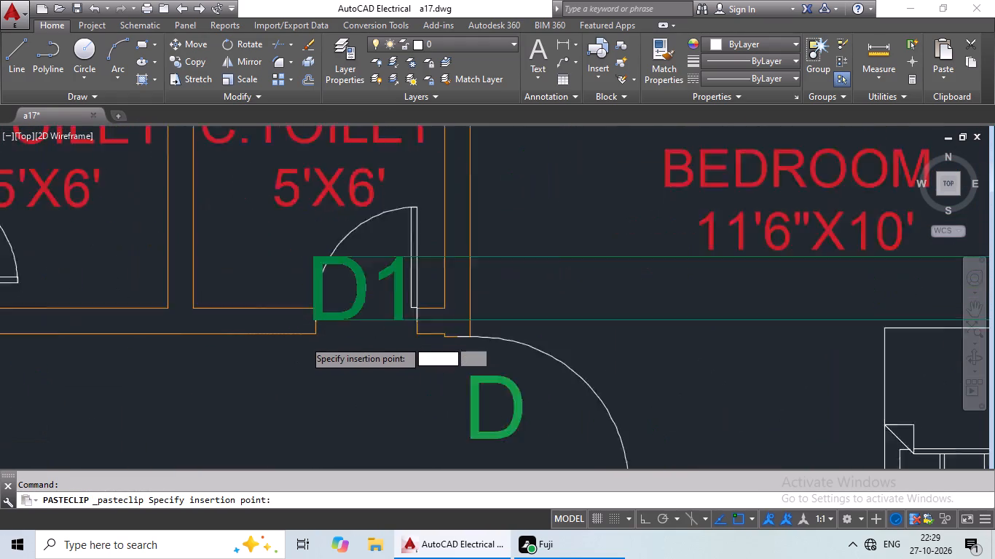
scroll(304, 340, up, 2)
scroll(331, 372, down, 2)
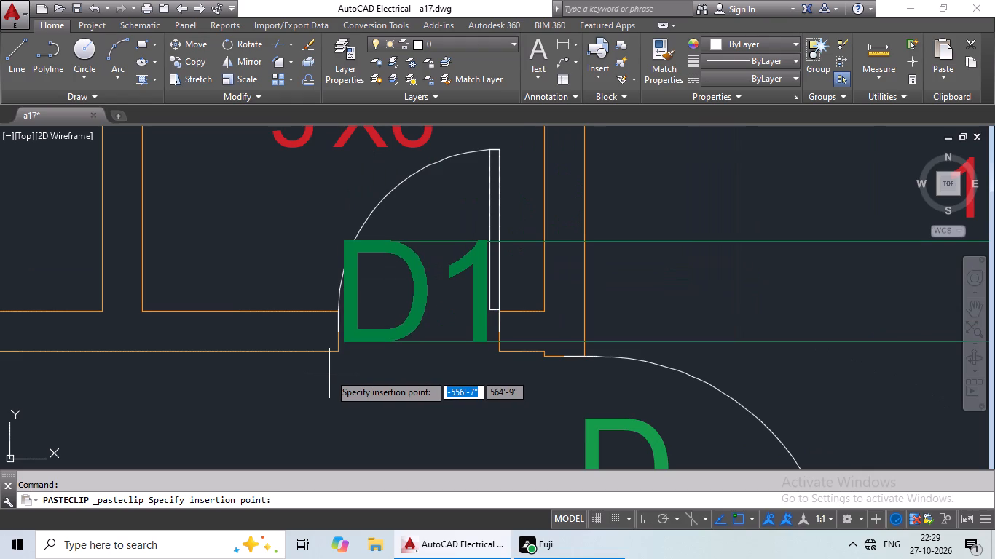
click(329, 373)
Paste a green D1 copy in the door opening between the 7'6"X4' STORE and the KITCHEN CUM DINING.
key(ctrl+c)
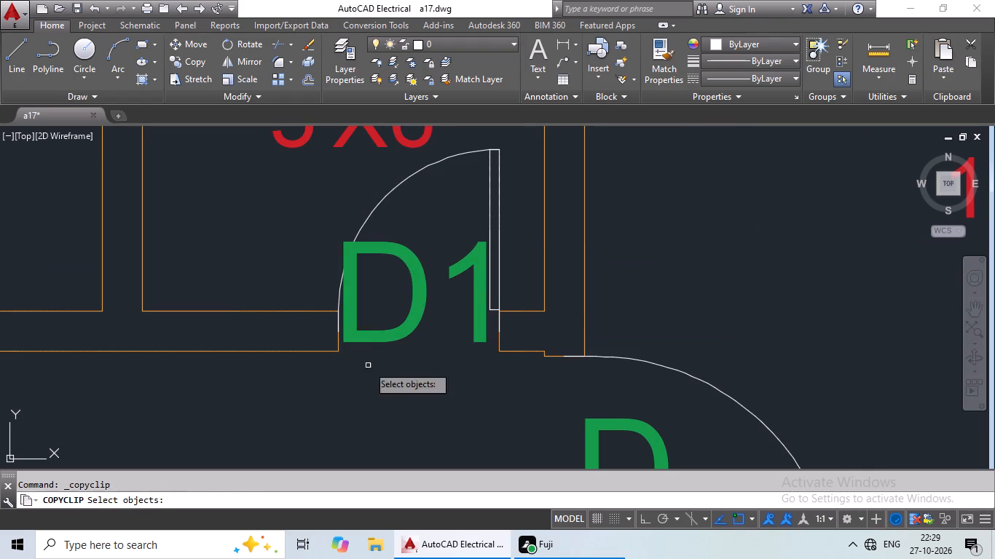
key(ctrl+v)
ctrl+scroll(382, 354, down, 3)
middle_drag(383, 343, 405, 226)
scroll(397, 292, down, 2)
middle_drag(394, 299, 405, 202)
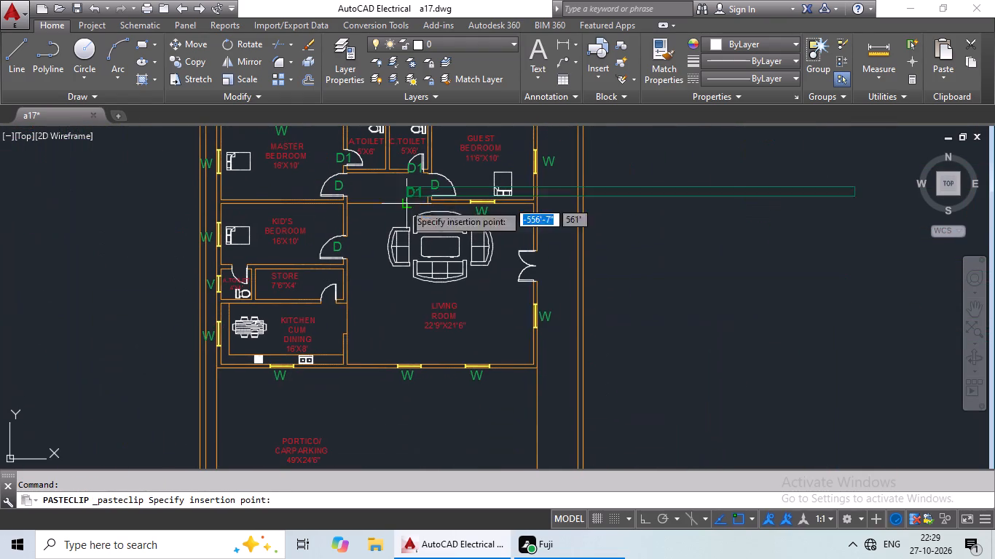
scroll(318, 313, up, 3)
click(325, 309)
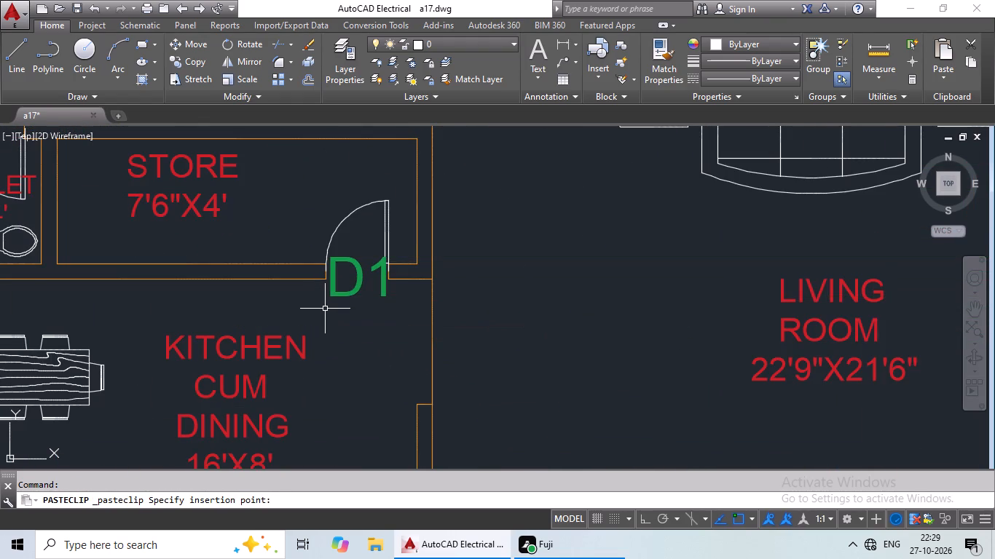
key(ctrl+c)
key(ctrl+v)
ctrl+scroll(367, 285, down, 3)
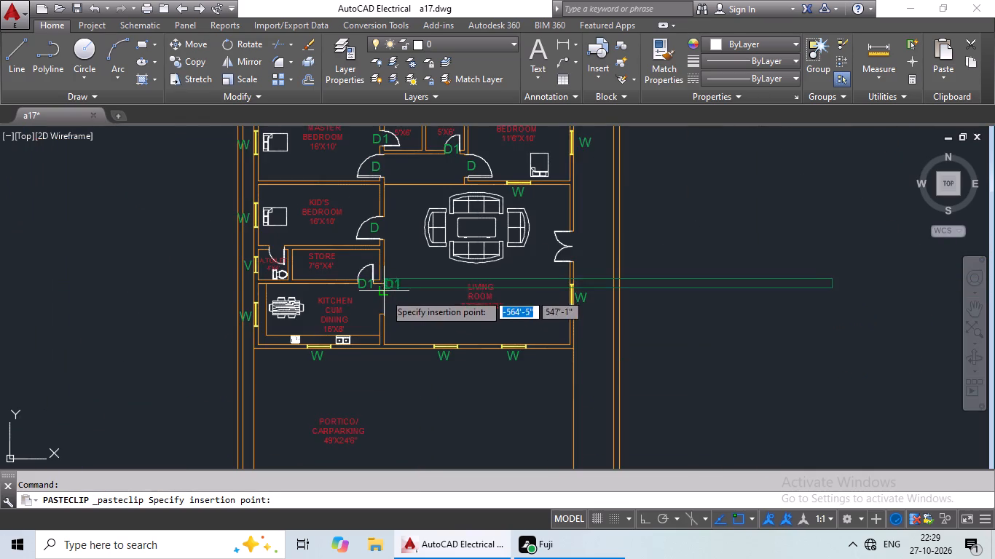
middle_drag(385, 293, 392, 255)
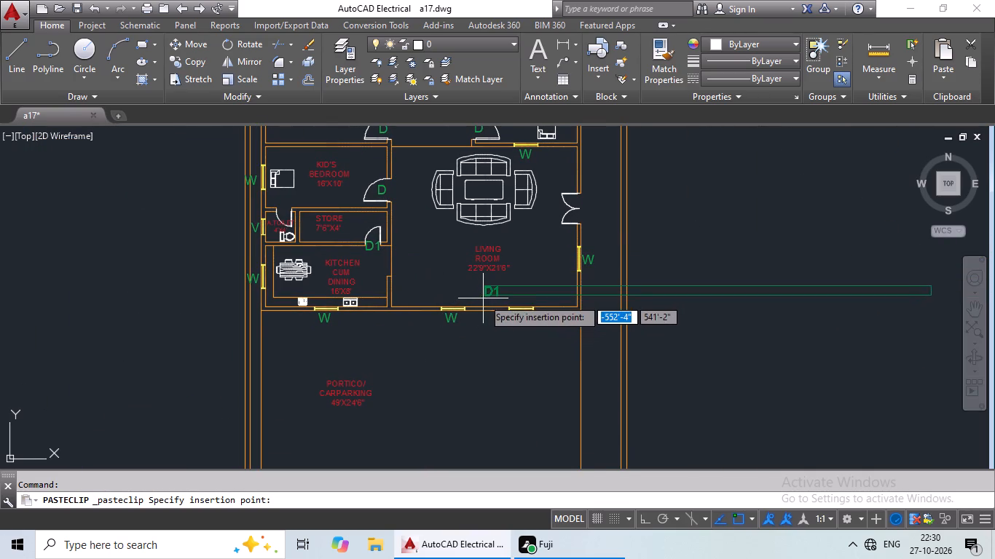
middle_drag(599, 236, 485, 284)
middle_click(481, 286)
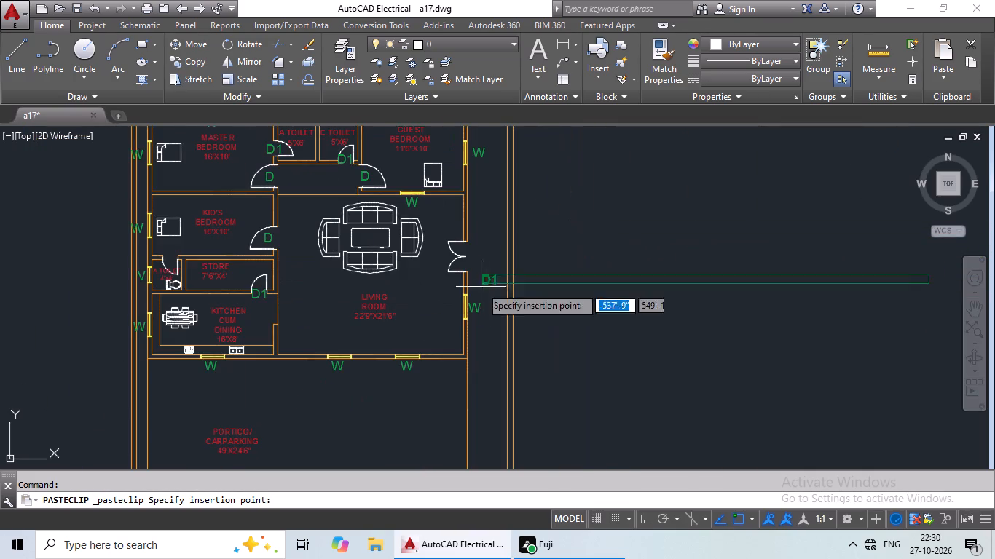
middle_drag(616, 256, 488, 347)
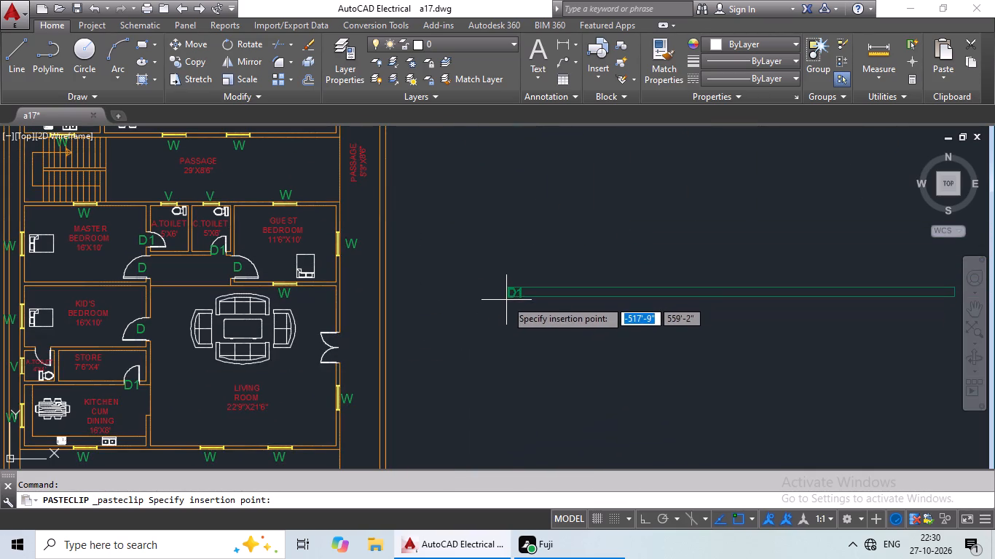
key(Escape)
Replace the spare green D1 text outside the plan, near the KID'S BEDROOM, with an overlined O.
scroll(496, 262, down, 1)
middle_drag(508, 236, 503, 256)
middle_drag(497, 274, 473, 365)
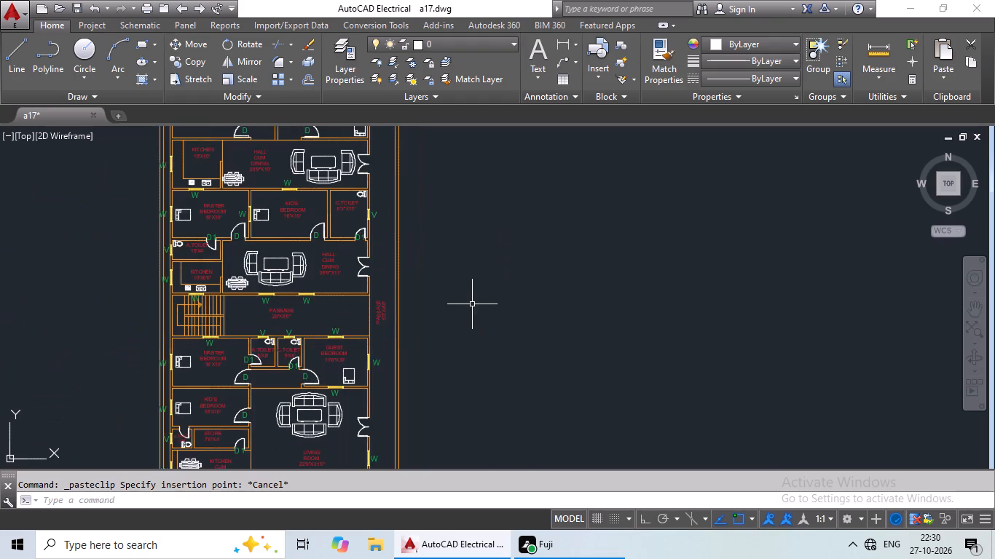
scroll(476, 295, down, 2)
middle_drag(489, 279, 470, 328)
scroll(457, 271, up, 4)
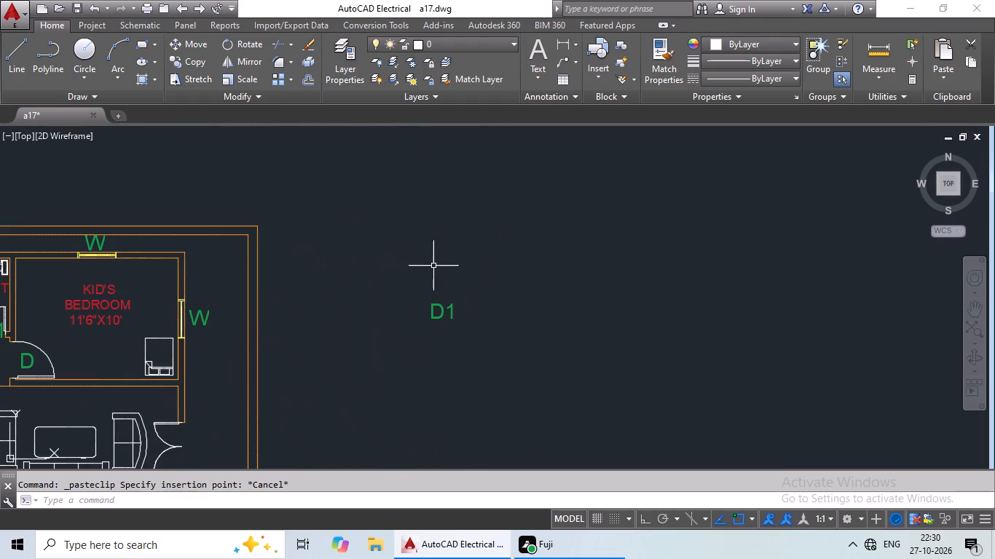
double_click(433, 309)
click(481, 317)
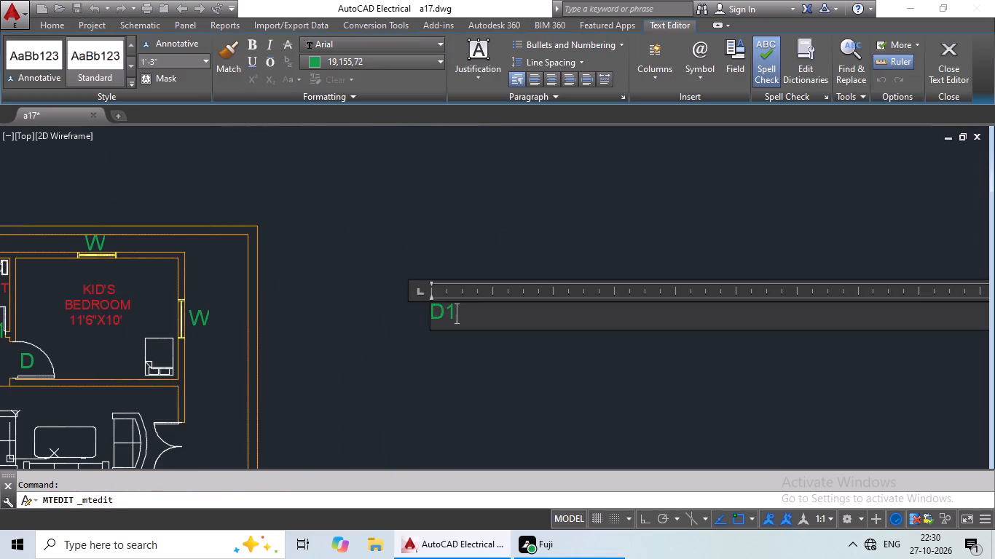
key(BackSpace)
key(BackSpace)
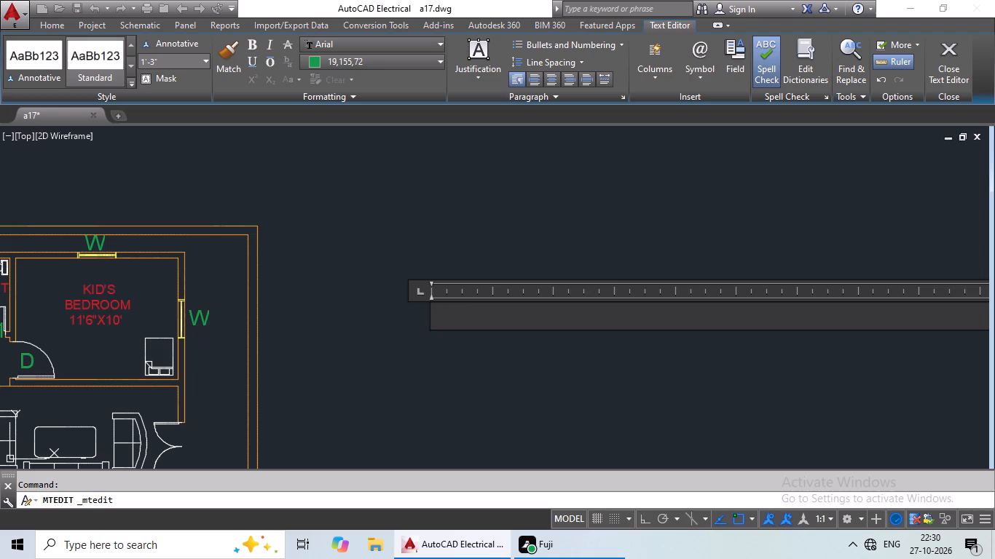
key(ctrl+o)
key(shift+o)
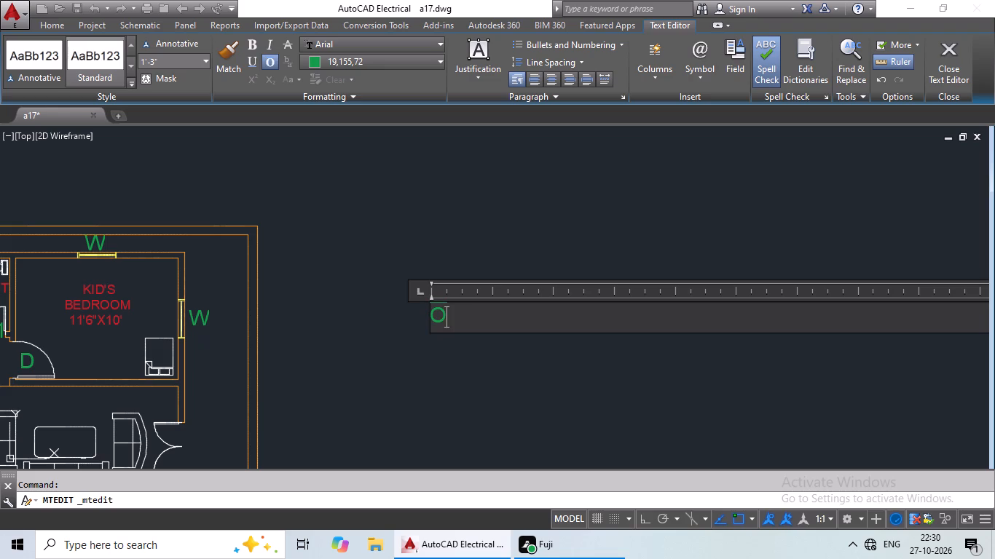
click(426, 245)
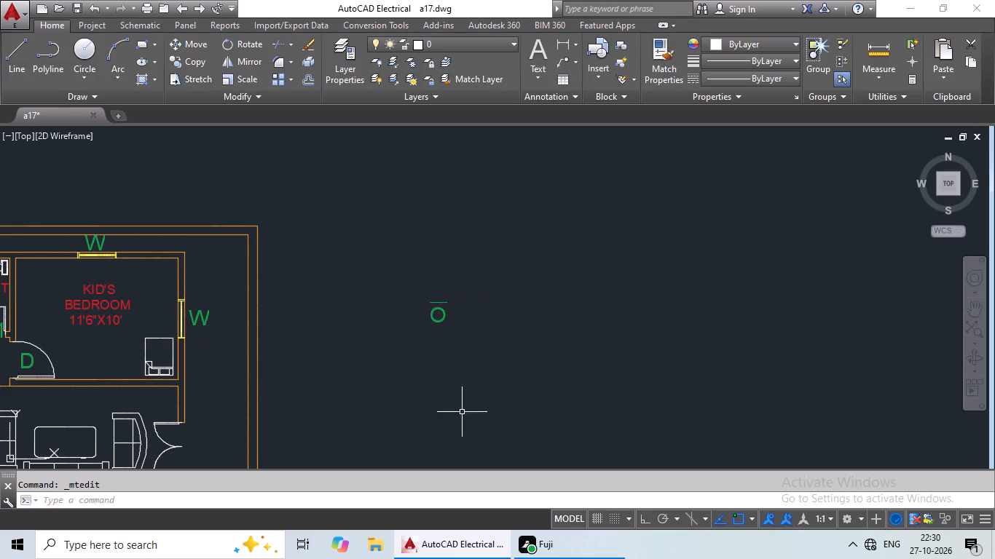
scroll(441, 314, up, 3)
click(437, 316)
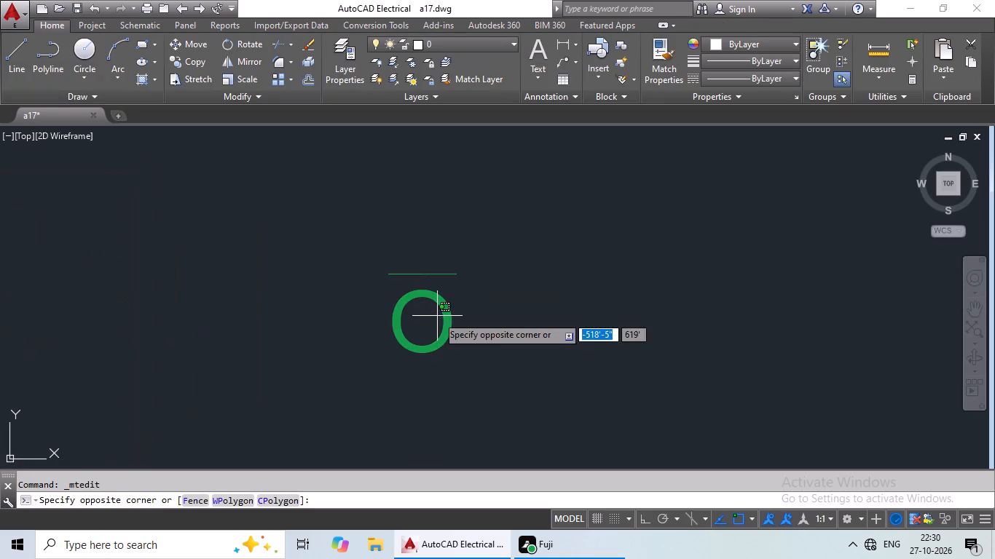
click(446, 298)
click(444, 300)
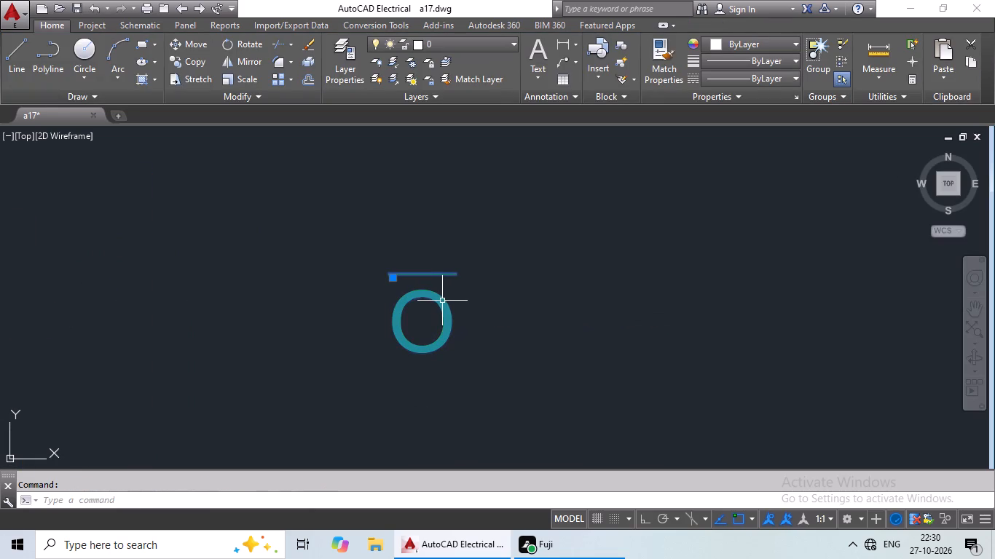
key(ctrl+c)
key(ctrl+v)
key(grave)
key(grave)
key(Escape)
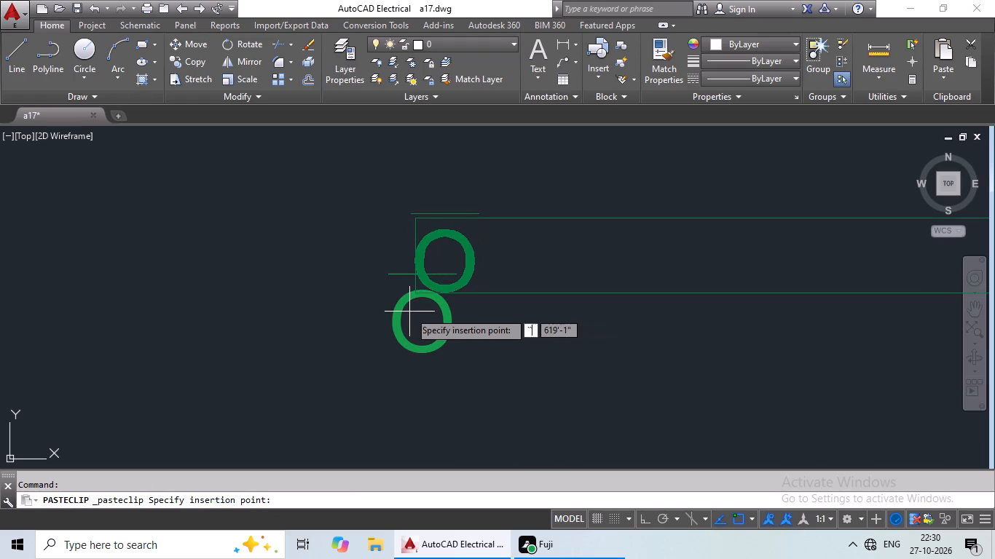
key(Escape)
Delete the overlined green O outside the plan.
drag(448, 237, 488, 352)
key(Delete)
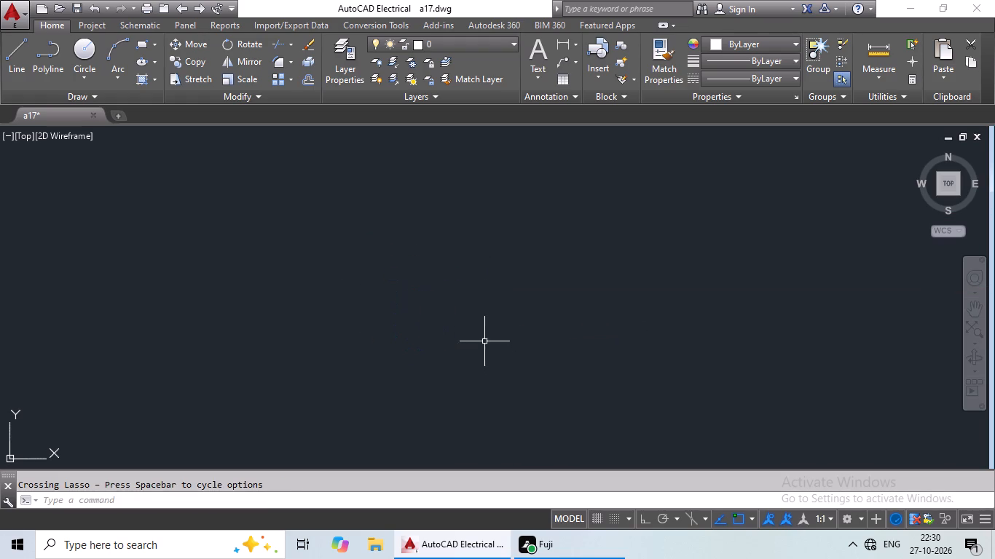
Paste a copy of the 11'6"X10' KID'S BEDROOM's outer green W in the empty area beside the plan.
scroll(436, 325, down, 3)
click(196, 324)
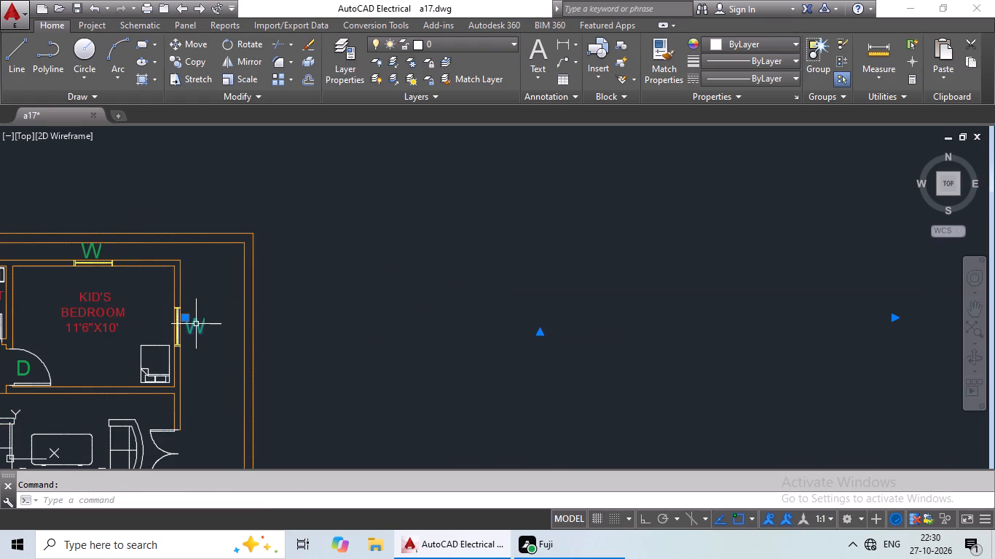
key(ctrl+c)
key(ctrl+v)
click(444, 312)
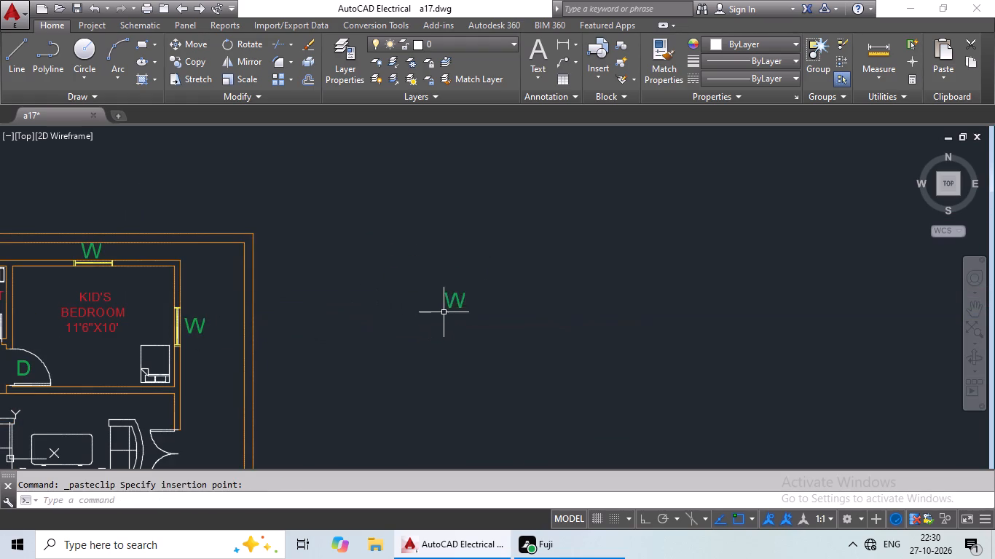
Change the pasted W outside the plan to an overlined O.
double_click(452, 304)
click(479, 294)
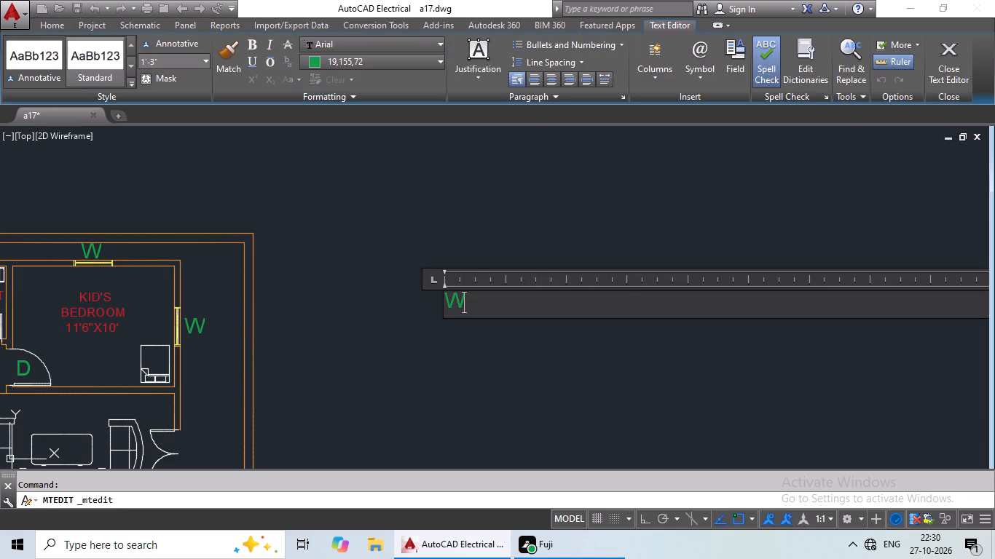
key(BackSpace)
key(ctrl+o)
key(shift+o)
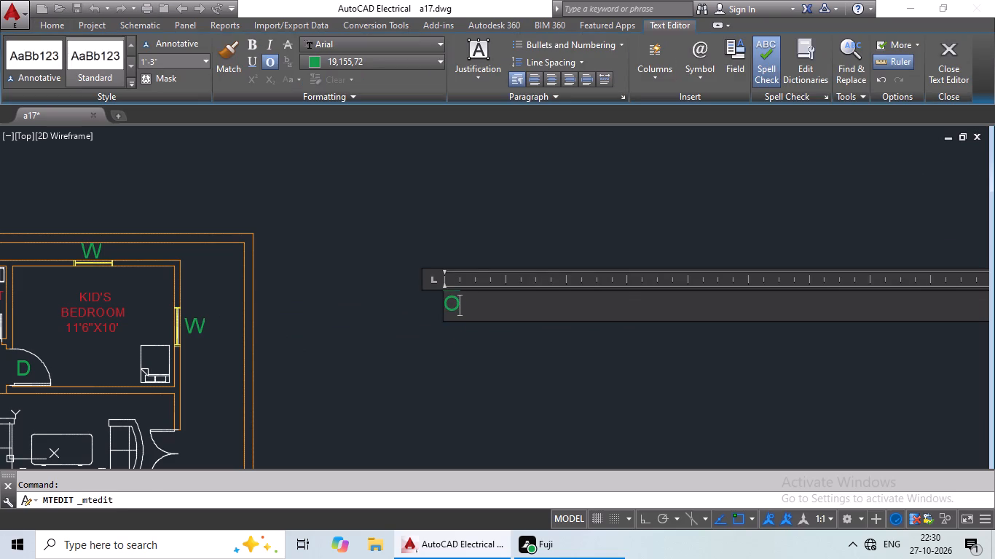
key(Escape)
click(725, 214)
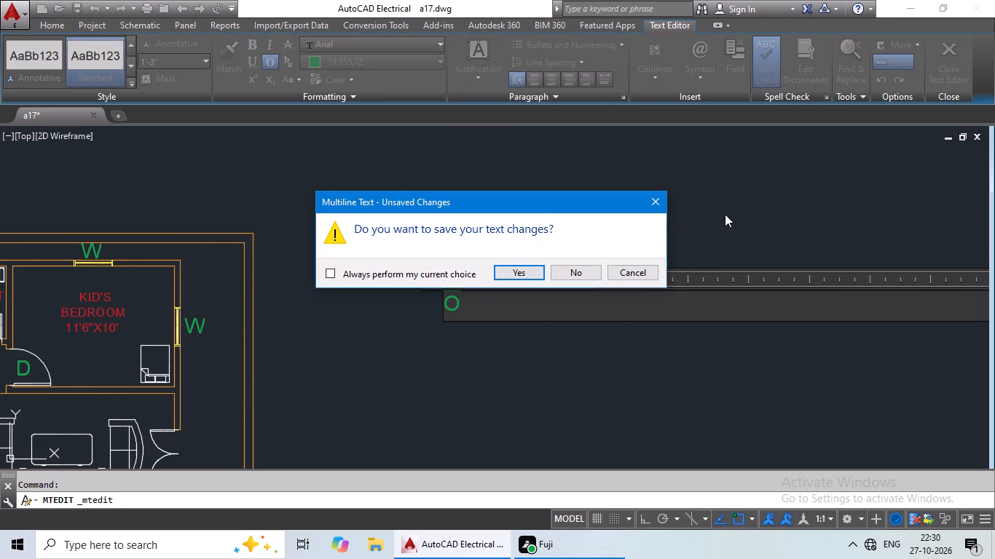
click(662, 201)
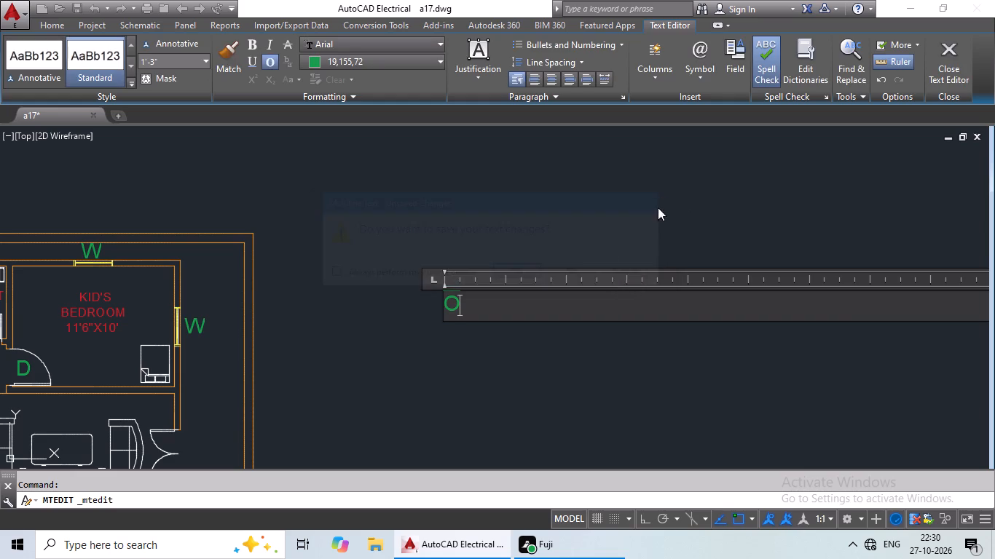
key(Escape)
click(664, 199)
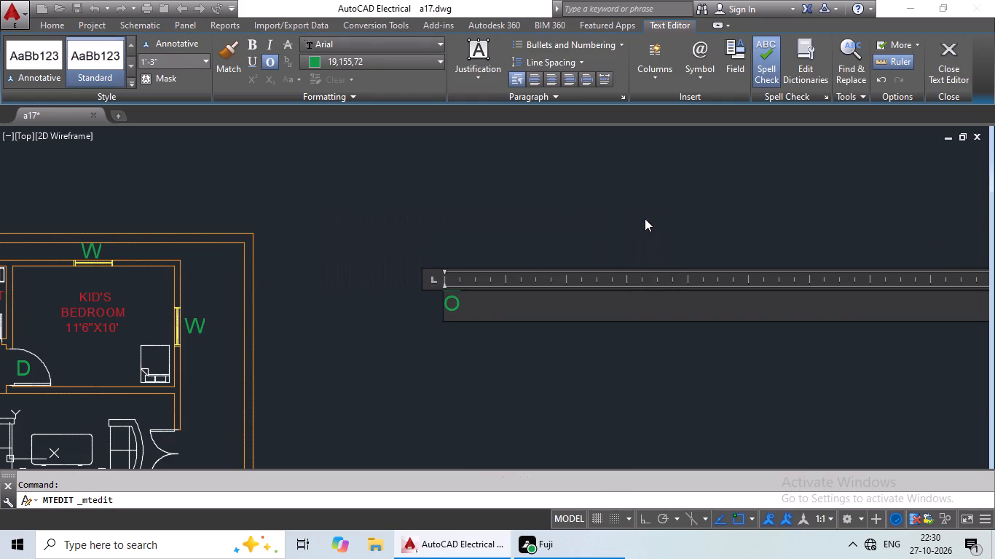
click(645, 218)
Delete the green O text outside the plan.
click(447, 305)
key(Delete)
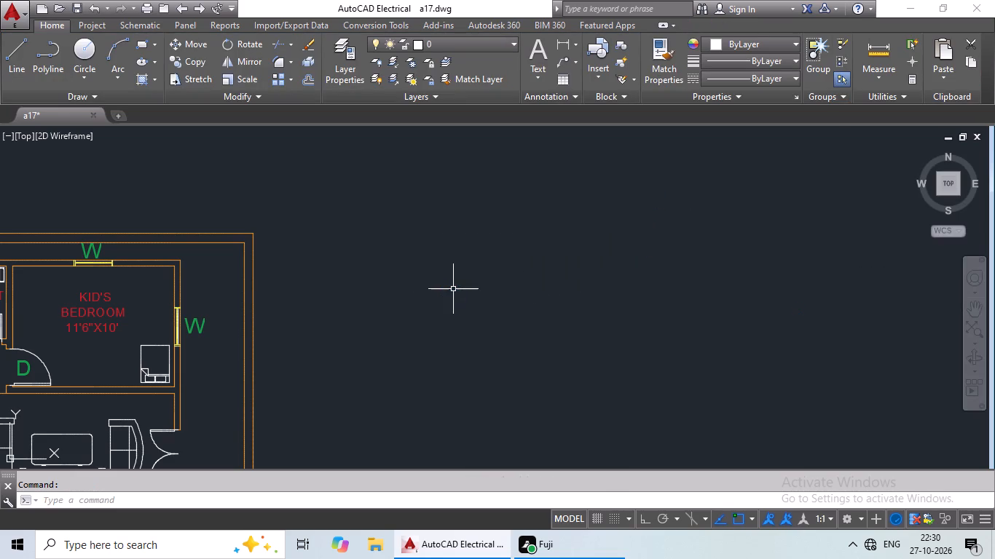
Paste a copy of the 11'6"X10' KID'S BEDROOM's outer green W in the empty area beside the plan.
click(186, 327)
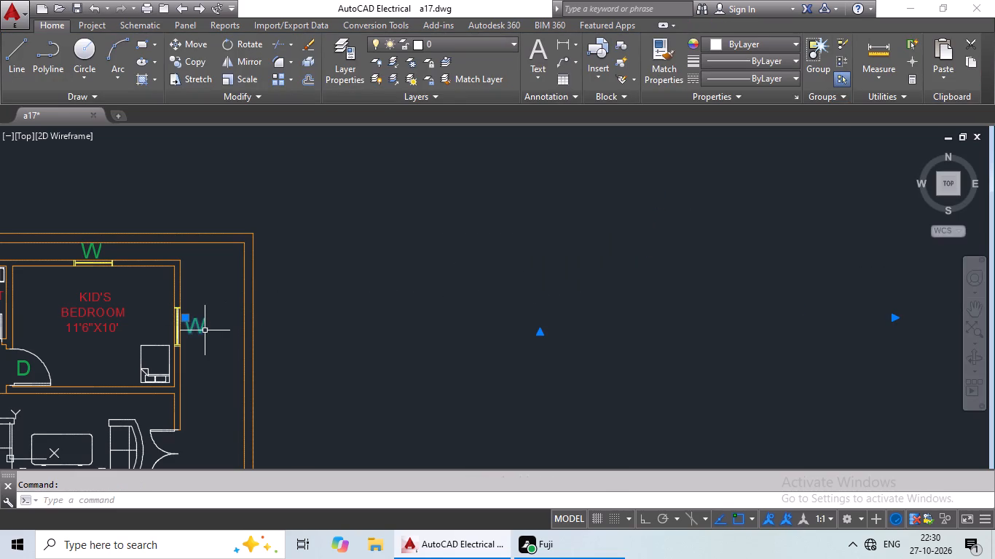
key(ctrl+c)
key(ctrl+v)
click(417, 311)
Change the pasted W outside the plan to a plain green O without an overline.
click(426, 297)
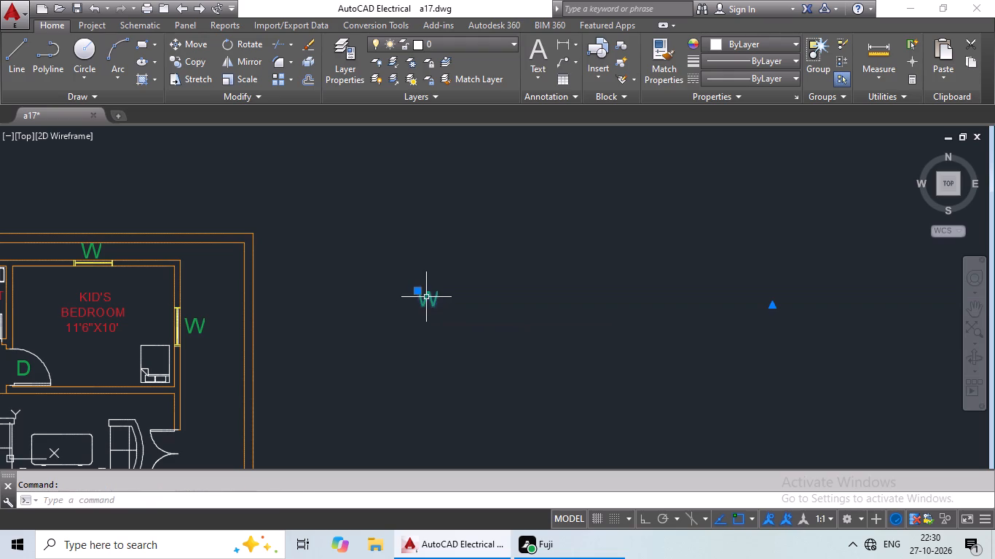
click(476, 303)
click(409, 303)
double_click(430, 310)
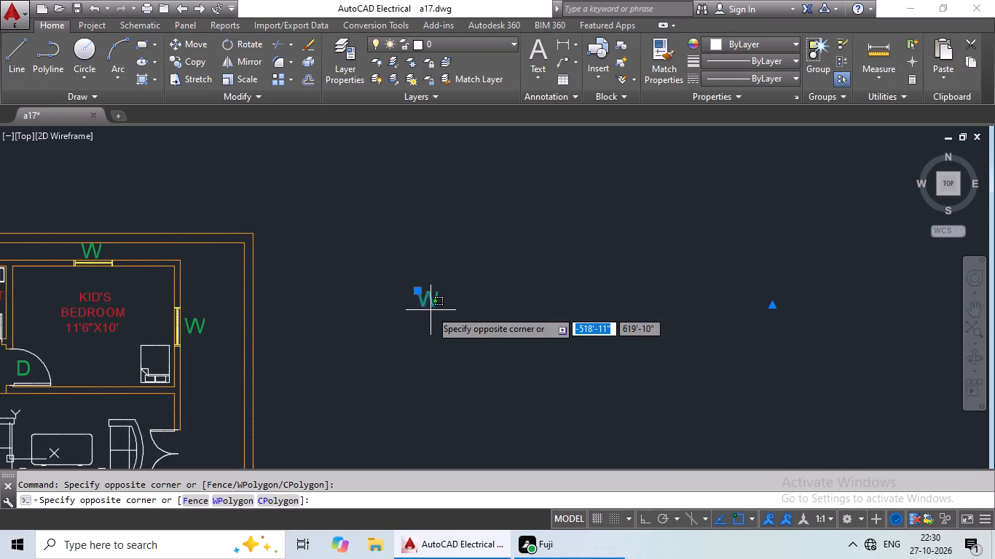
triple_click(434, 299)
click(444, 298)
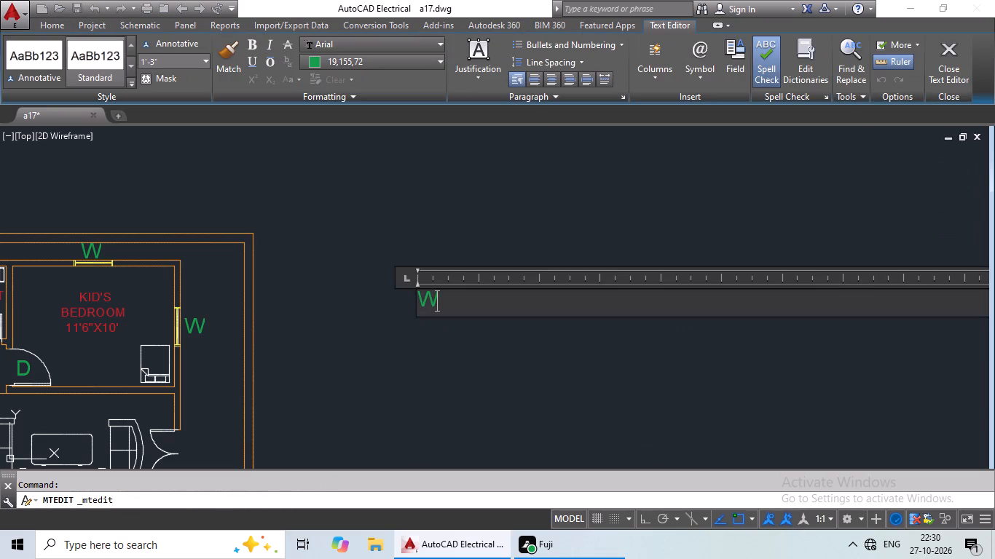
key(BackSpace)
key(shift+o)
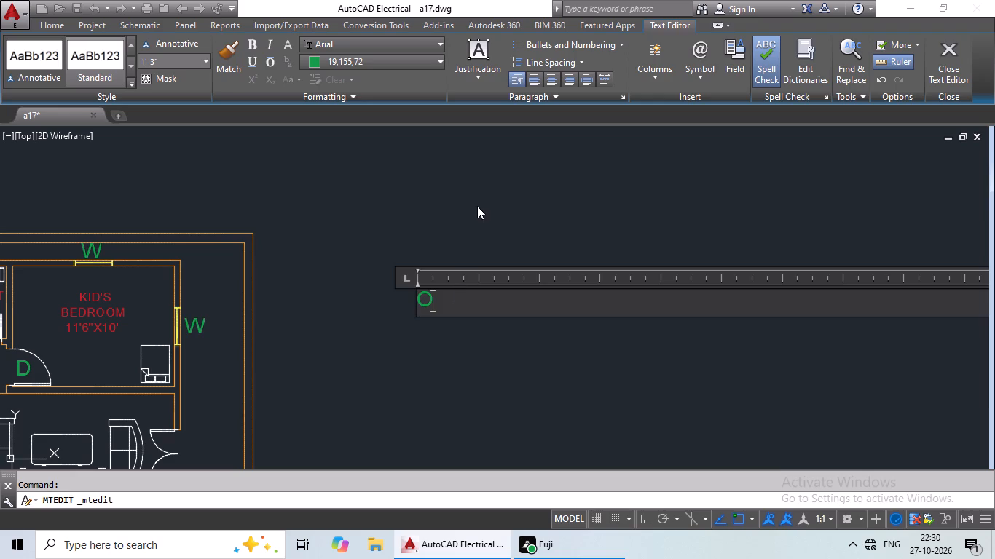
click(477, 206)
Paste a copy of the green O at the opening between the 10'X10' KITCHEN and the 28'9"X10' HALL CUM DINING.
click(428, 301)
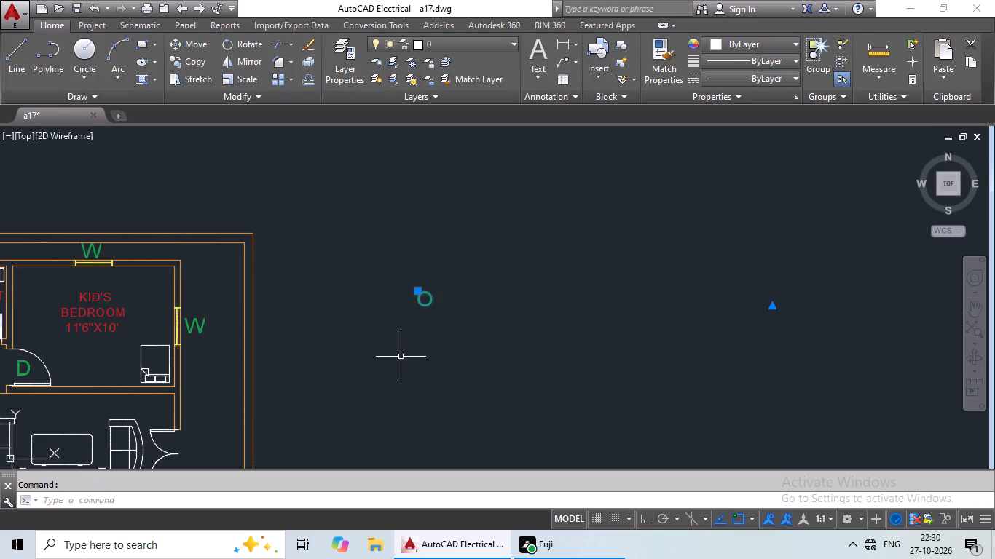
key(ctrl+c)
key(ctrl+v)
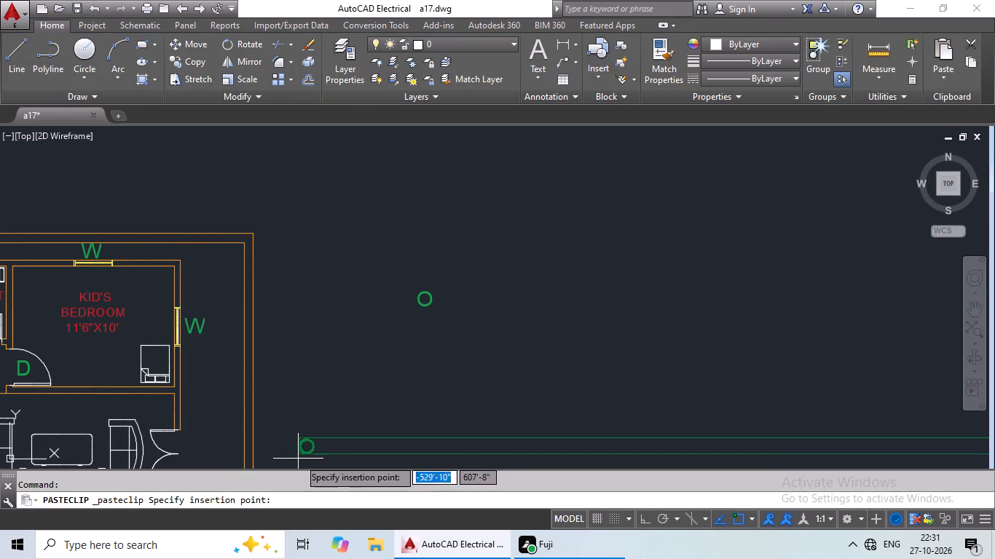
scroll(272, 438, down, 1)
middle_drag(318, 400, 447, 302)
scroll(115, 338, up, 5)
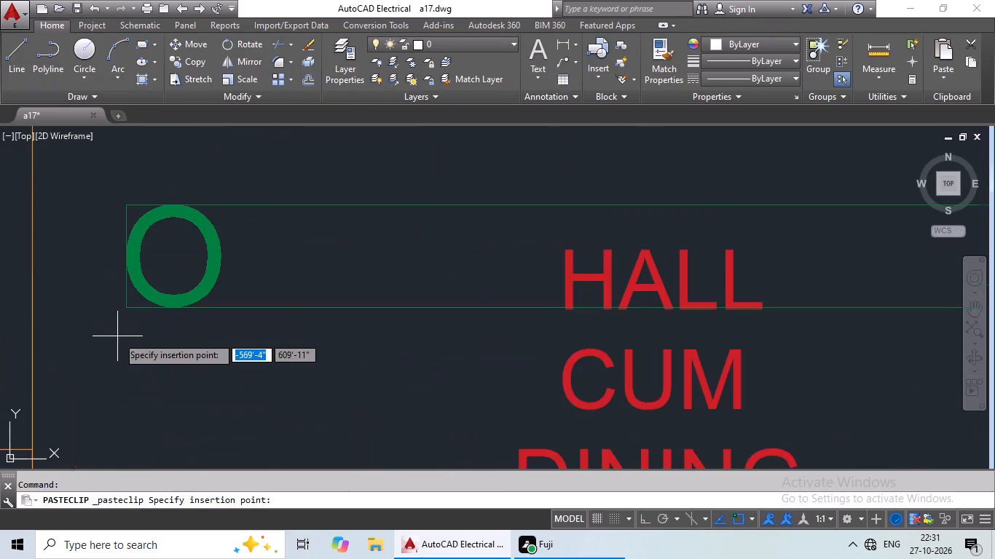
scroll(100, 341, down, 2)
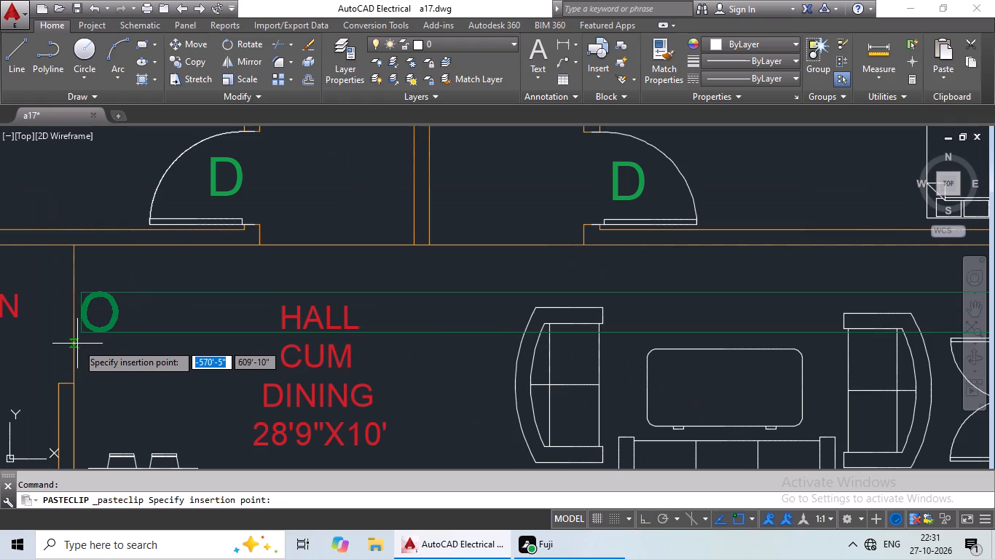
click(30, 336)
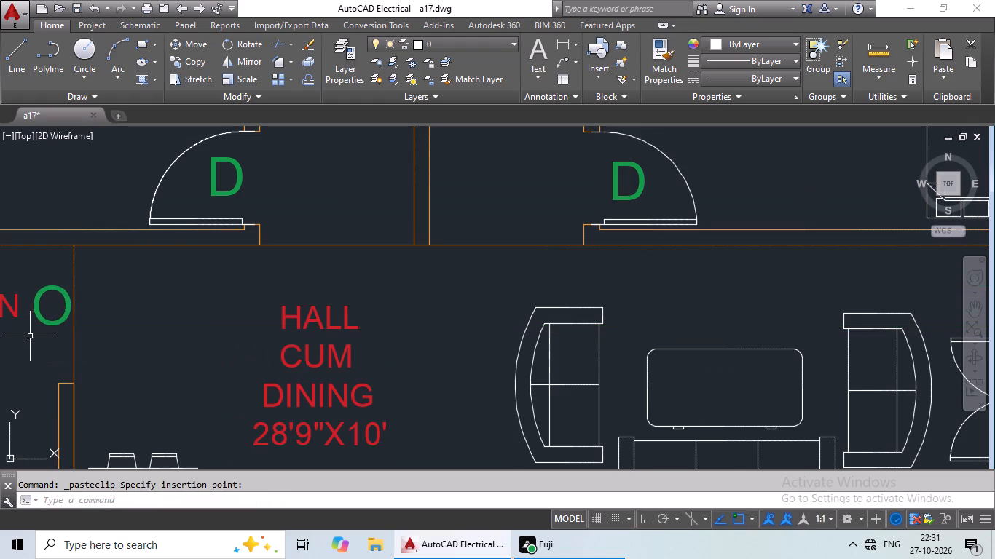
scroll(182, 314, down, 2)
middle_drag(198, 293, 249, 236)
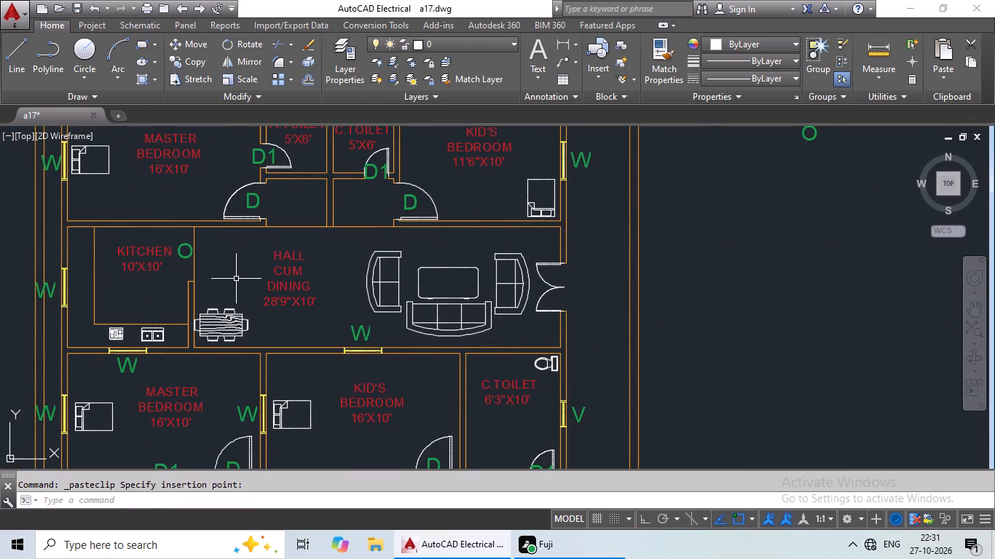
Paste a copy of the green O beside the 10'X6'6" KITCHEN label, at its opening to the hall.
key(ctrl+c)
key(ctrl+v)
middle_drag(261, 297, 278, 221)
scroll(278, 286, down, 1)
middle_drag(280, 272, 300, 167)
scroll(245, 312, up, 4)
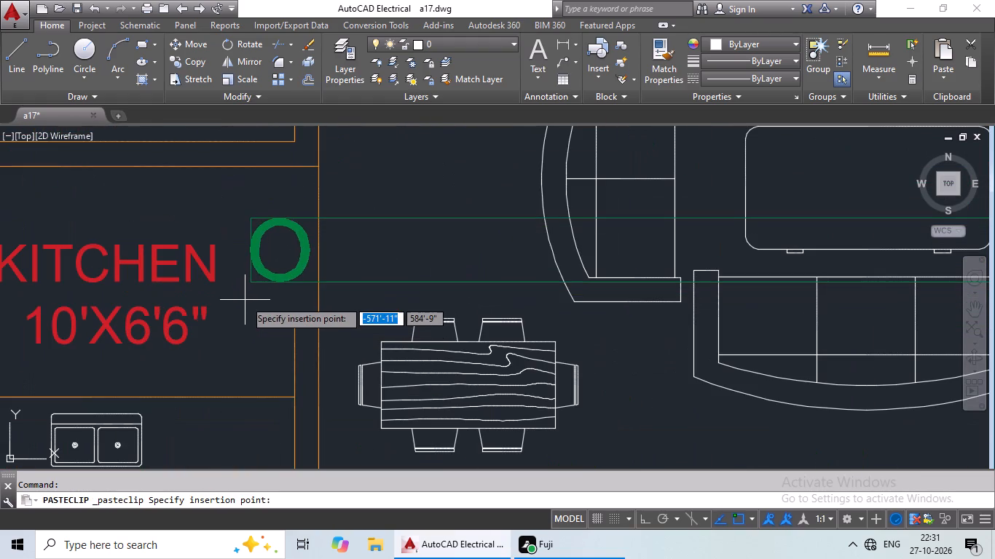
click(248, 299)
Paste a copy of the green O at the opening between the 16'X8' KITCHEN CUM DINING and the LIVING ROOM.
key(ctrl+c)
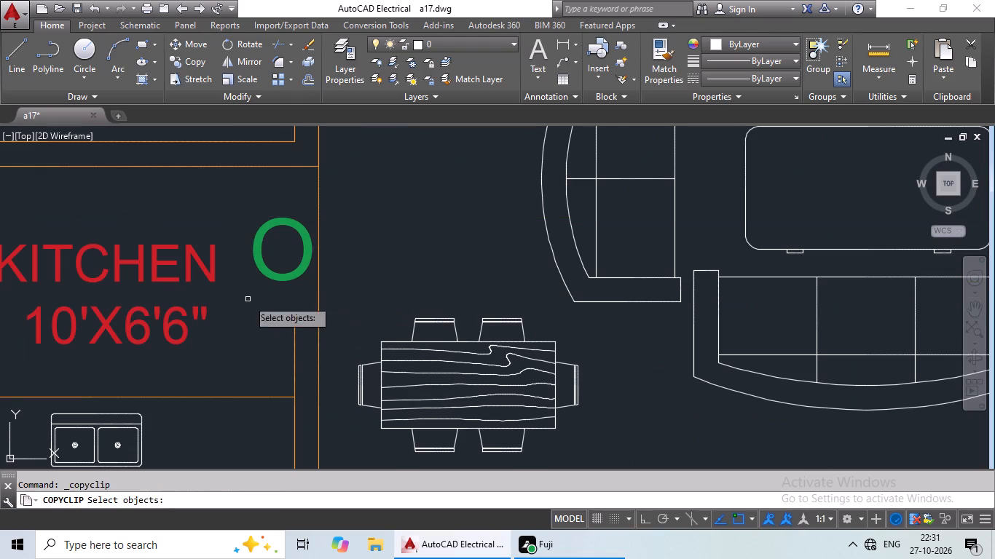
key(ctrl+v)
scroll(320, 331, down, 3)
middle_drag(324, 317, 344, 202)
middle_drag(319, 381, 348, 220)
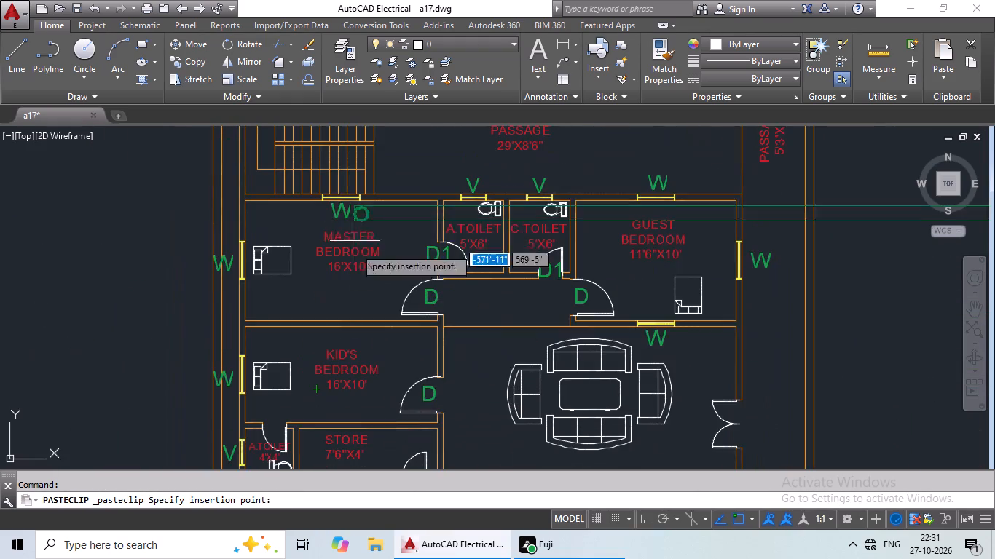
middle_drag(359, 330, 382, 206)
middle_drag(359, 341, 371, 276)
middle_drag(361, 326, 379, 221)
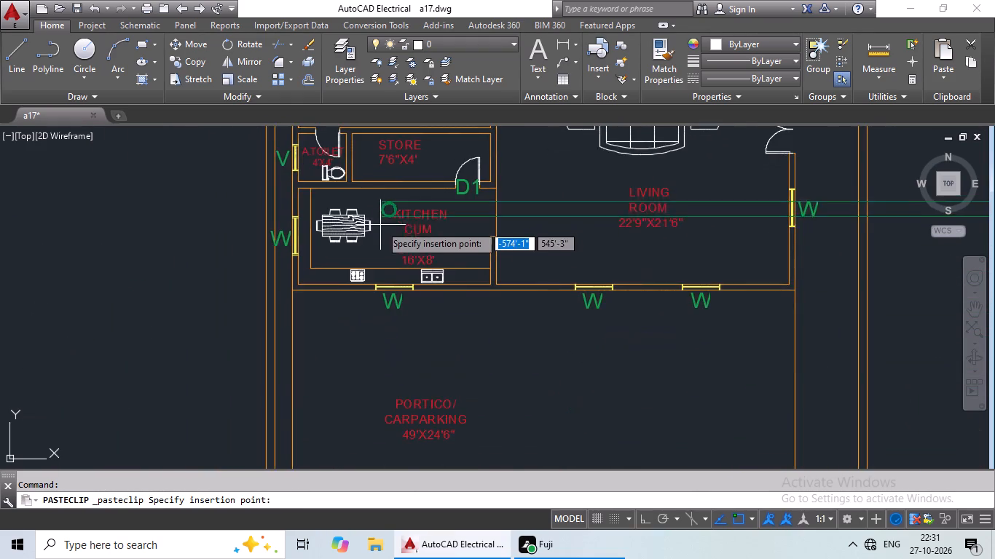
scroll(380, 254, down, 1)
middle_click(384, 253)
middle_drag(378, 273, 340, 389)
middle_drag(367, 310, 337, 400)
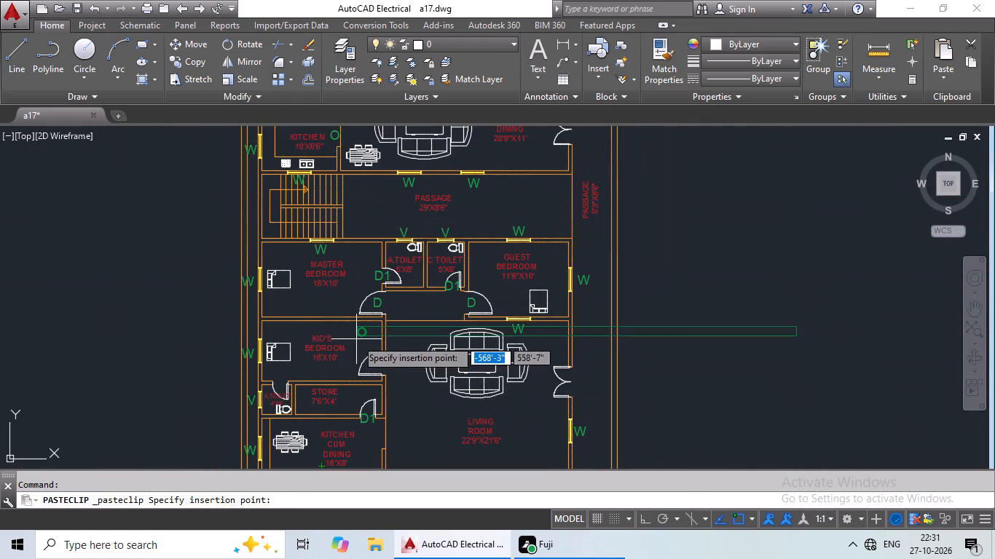
scroll(356, 339, down, 1)
middle_drag(354, 291, 315, 416)
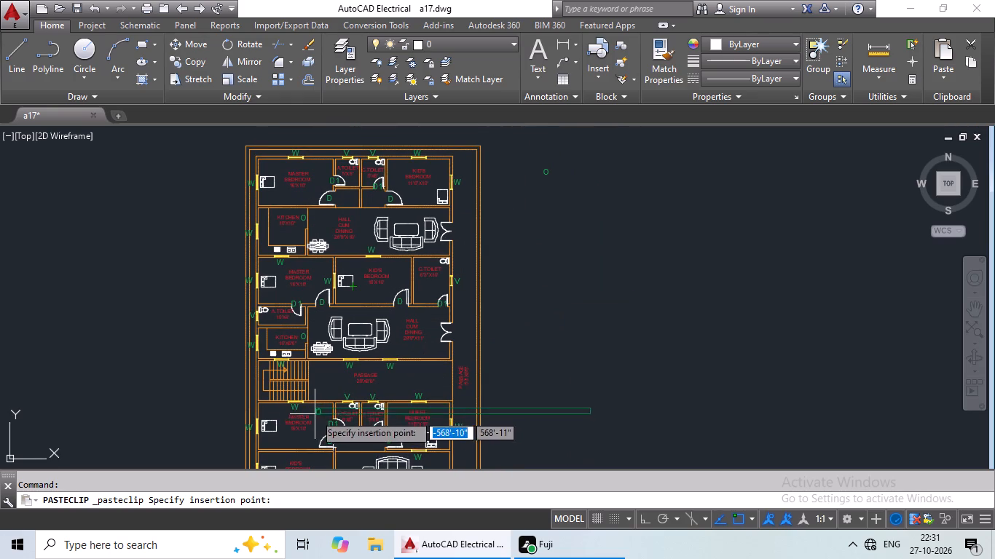
middle_drag(312, 413, 347, 322)
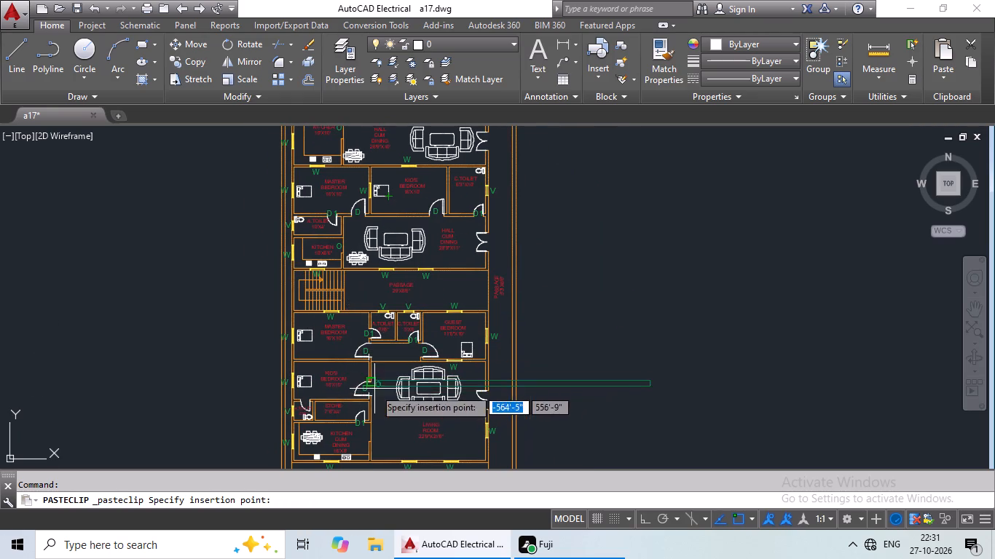
middle_drag(393, 421, 422, 336)
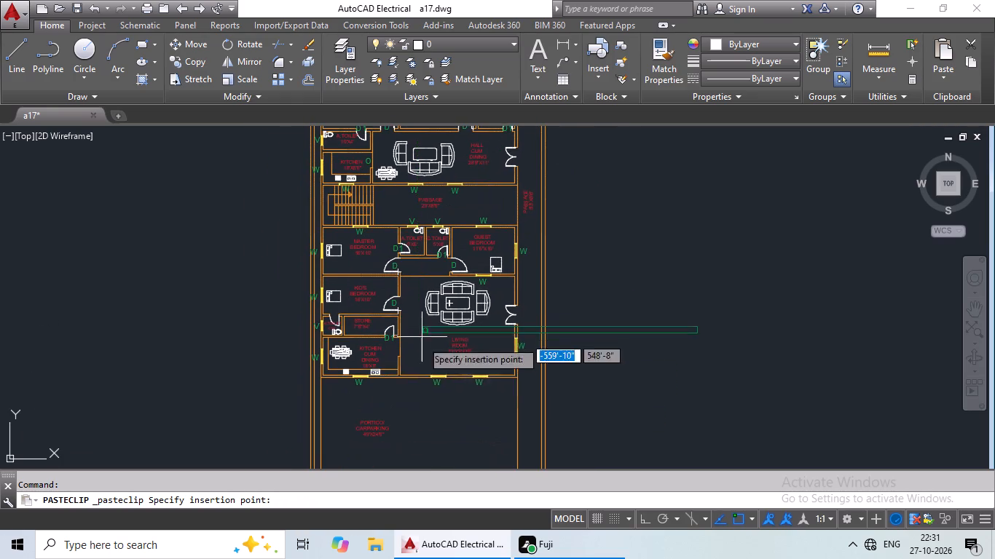
scroll(398, 355, up, 4)
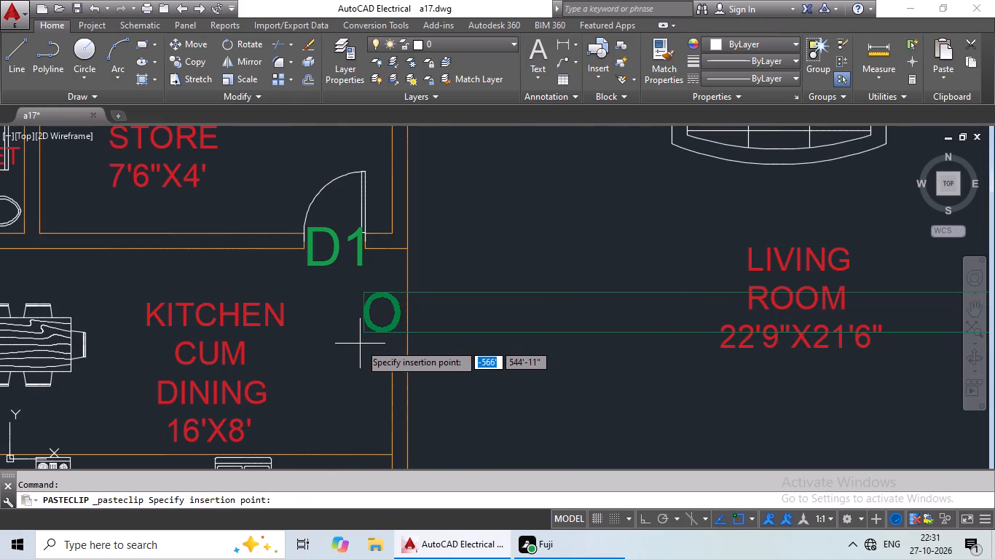
click(360, 343)
Change the green O text outside the plan to MD.
scroll(463, 317, down, 3)
middle_drag(477, 310, 359, 405)
scroll(434, 339, down, 1)
middle_drag(436, 333, 411, 352)
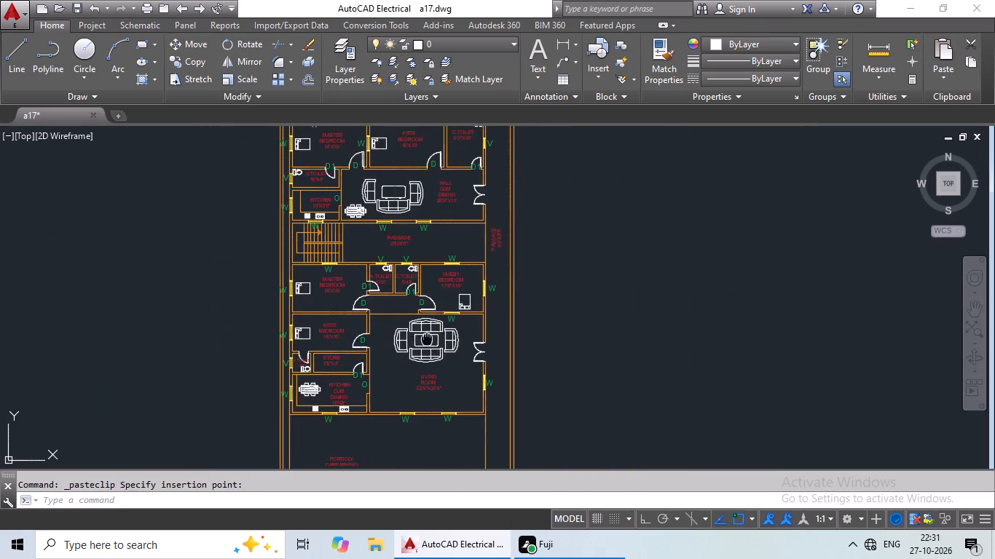
middle_drag(411, 352, 352, 400)
middle_drag(476, 288, 385, 433)
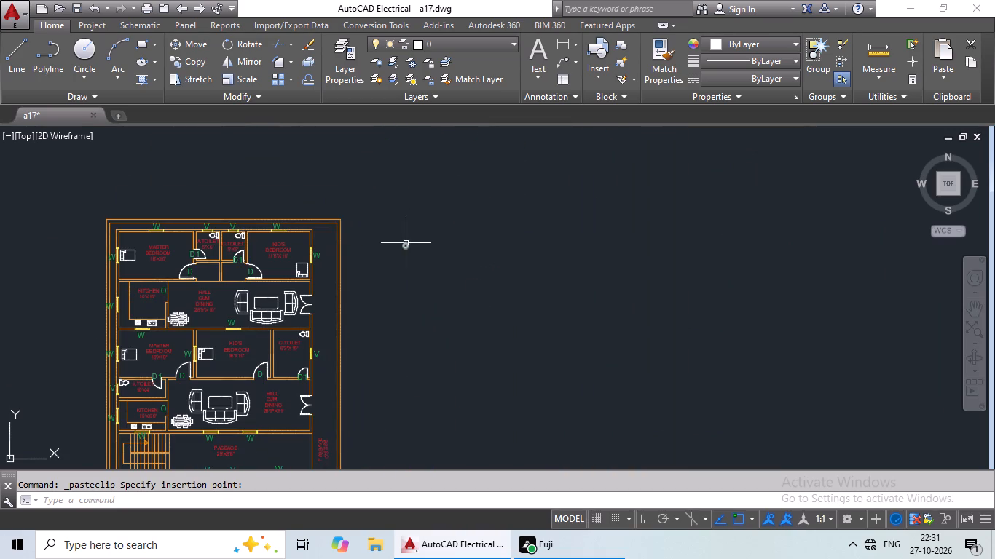
double_click(406, 245)
scroll(406, 245, up, 5)
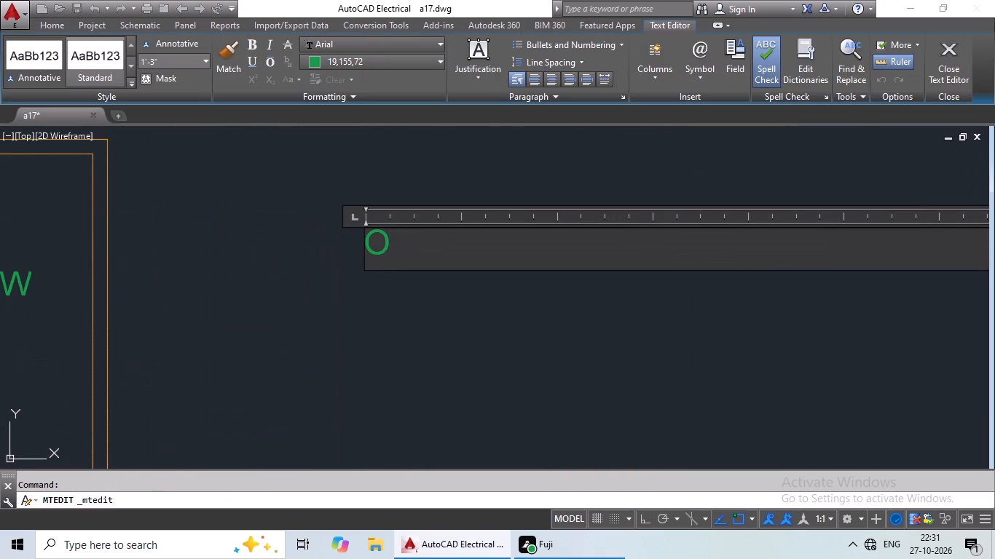
key(BackSpace)
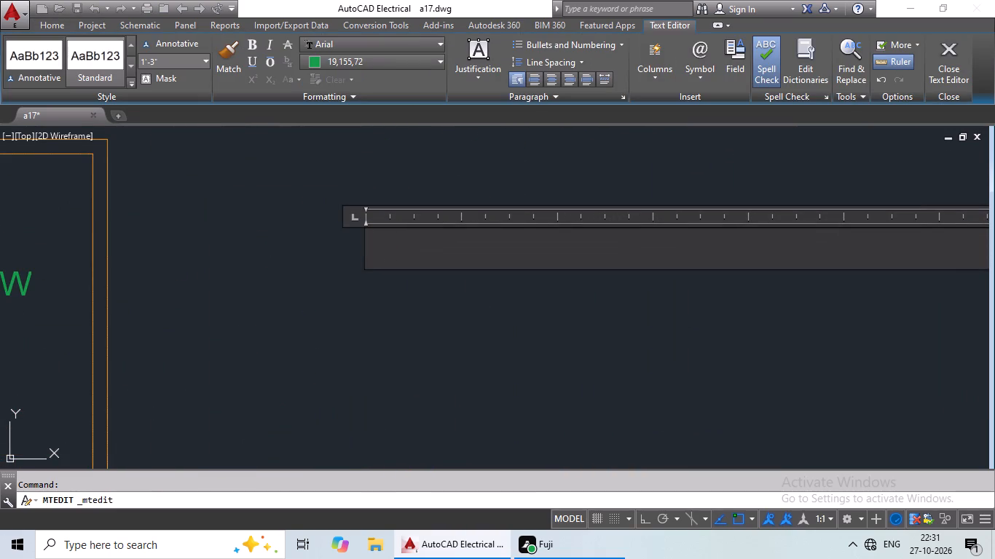
key(shift+m)
key(shift+d)
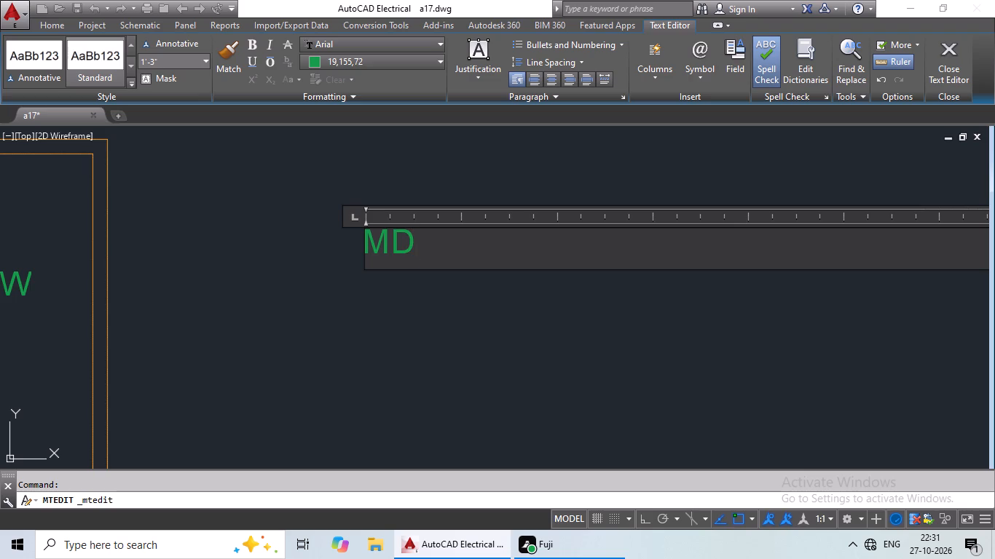
click(286, 362)
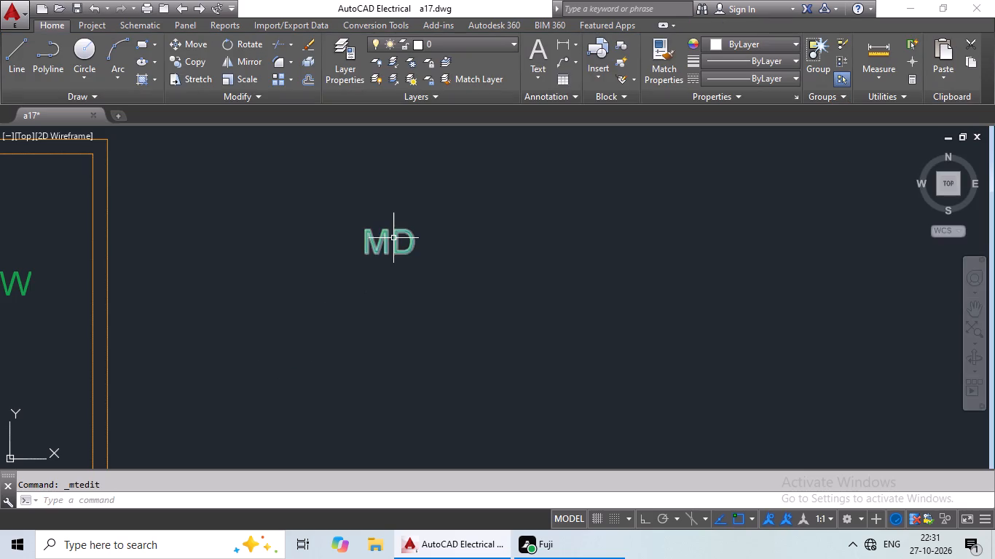
Paste a copy of the green MD at the double door of the 28'9"X10' HALL CUM DINING.
click(394, 237)
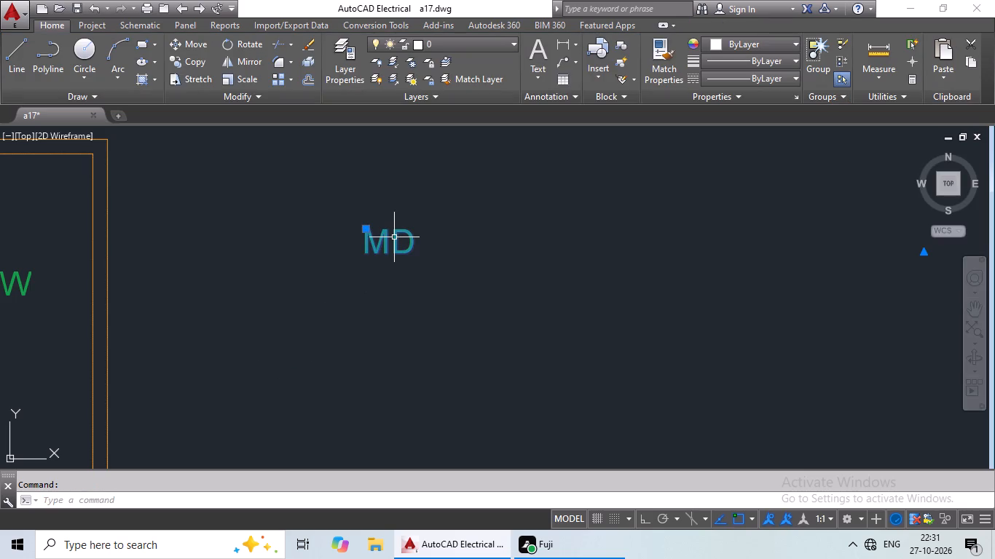
key(ctrl+c)
key(ctrl+v)
scroll(375, 251, down, 2)
middle_drag(358, 294, 447, 229)
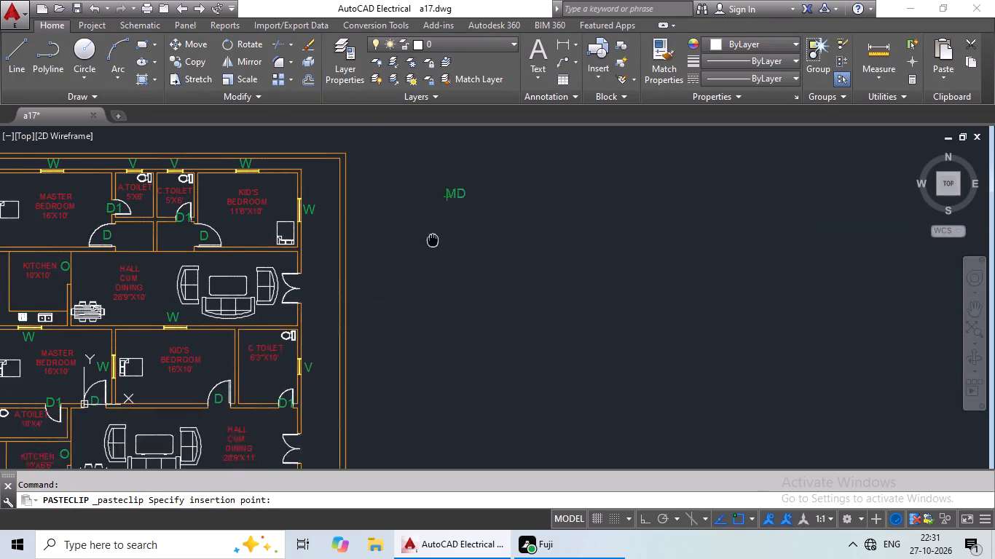
middle_drag(447, 229, 450, 226)
scroll(312, 280, up, 5)
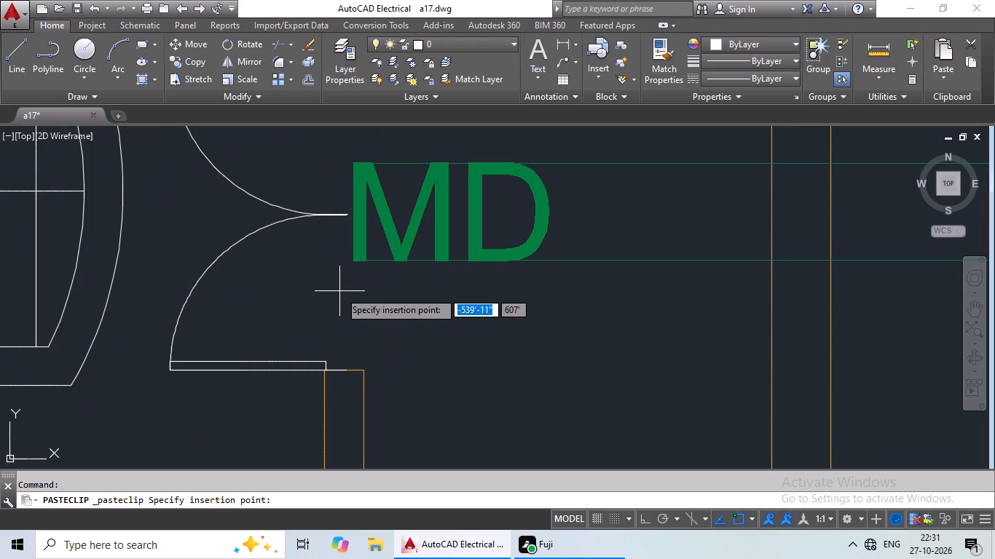
click(339, 291)
scroll(430, 290, down, 3)
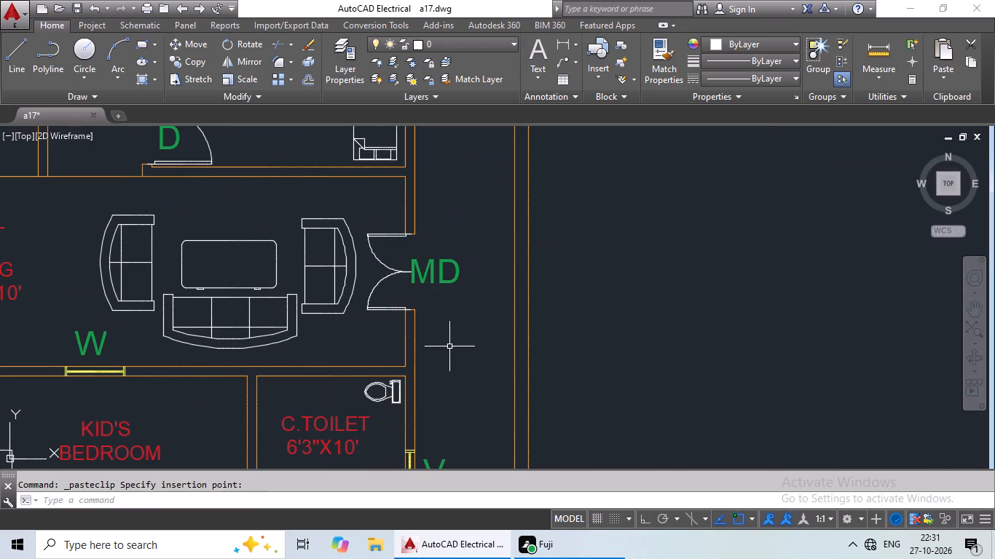
Paste a copy of the green MD at the double door of the 28'9"X11' HALL CUM DINING.
key(ctrl+c)
key(ctrl+v)
middle_drag(460, 346, 451, 304)
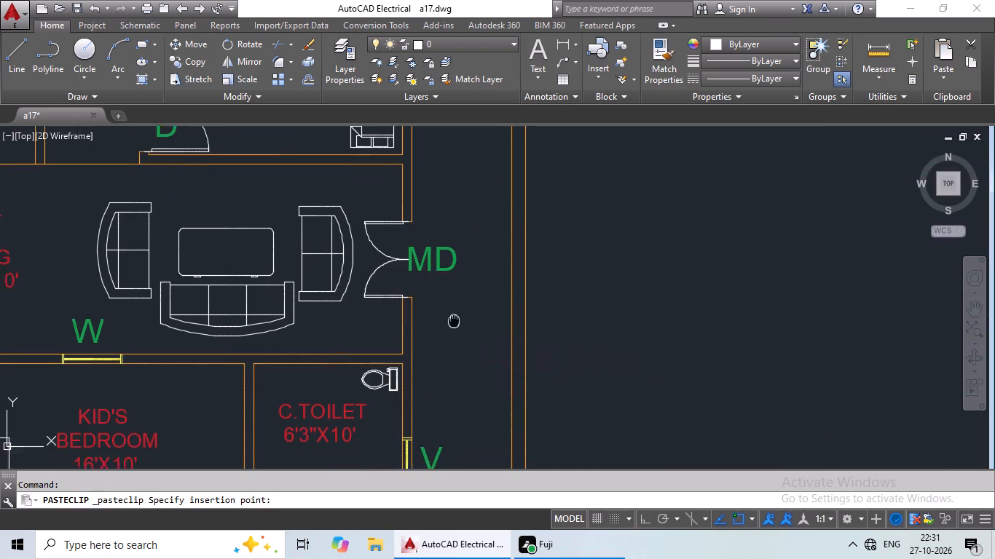
middle_drag(451, 304, 425, 171)
scroll(419, 309, down, 2)
middle_drag(418, 312, 431, 214)
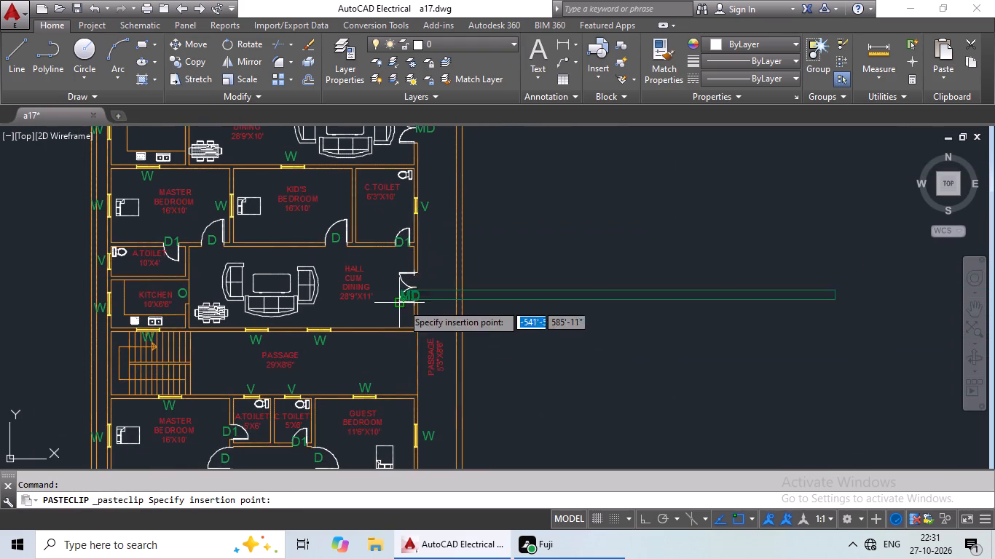
scroll(402, 304, up, 4)
click(487, 248)
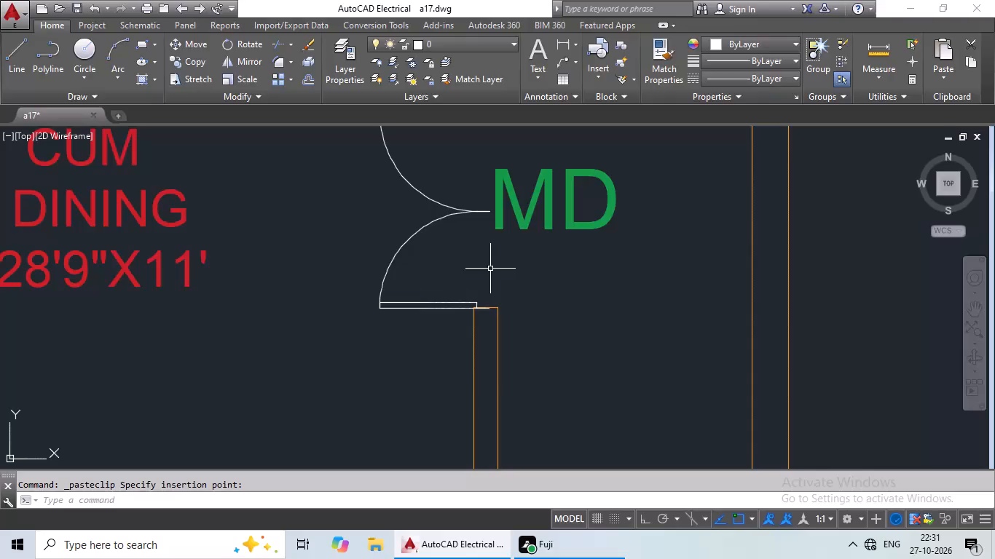
Paste a copy of the green MD at the double door of the 22'9"X21'6" LIVING ROOM.
key(ctrl+c)
key(ctrl+v)
ctrl+scroll(490, 269, down, 2)
middle_drag(492, 256, 497, 173)
scroll(516, 245, down, 2)
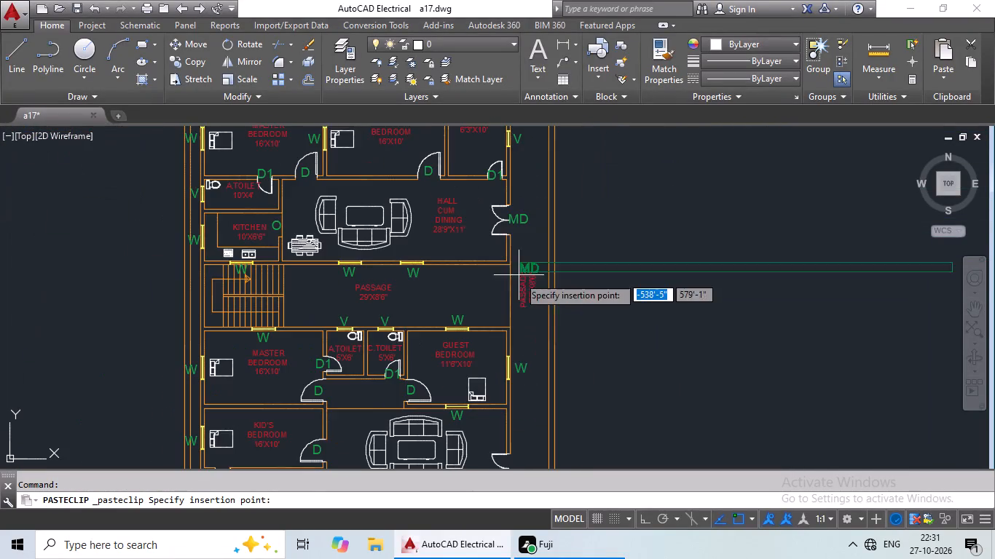
middle_drag(519, 282, 522, 176)
scroll(527, 367, up, 3)
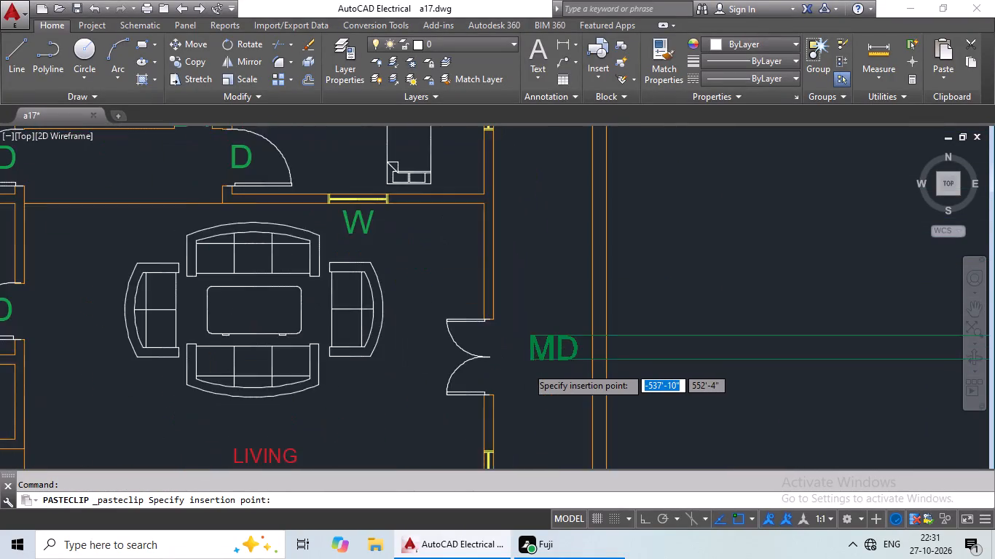
click(473, 378)
Delete the green MD text outside the plan.
scroll(504, 357, down, 4)
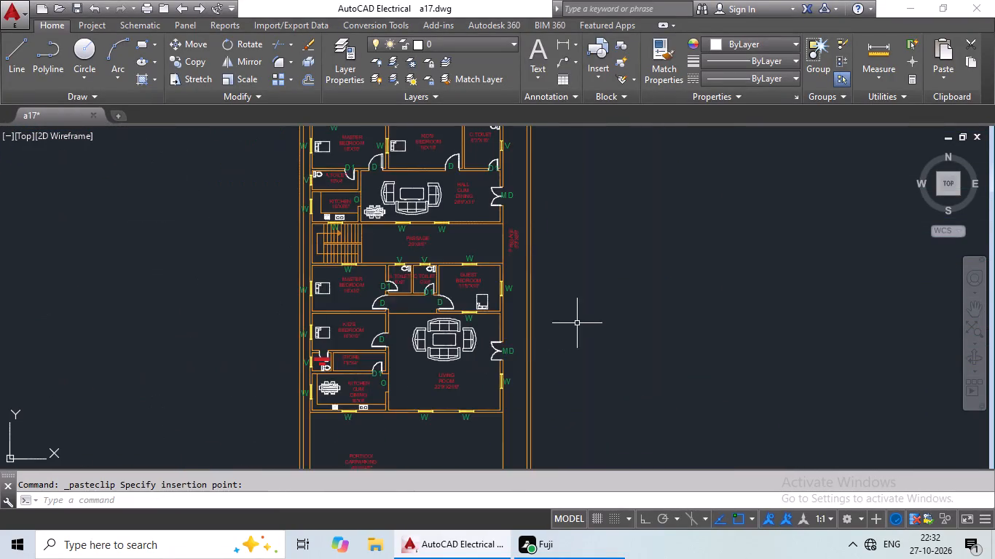
scroll(581, 320, down, 1)
middle_drag(601, 306, 517, 354)
middle_drag(538, 252, 496, 333)
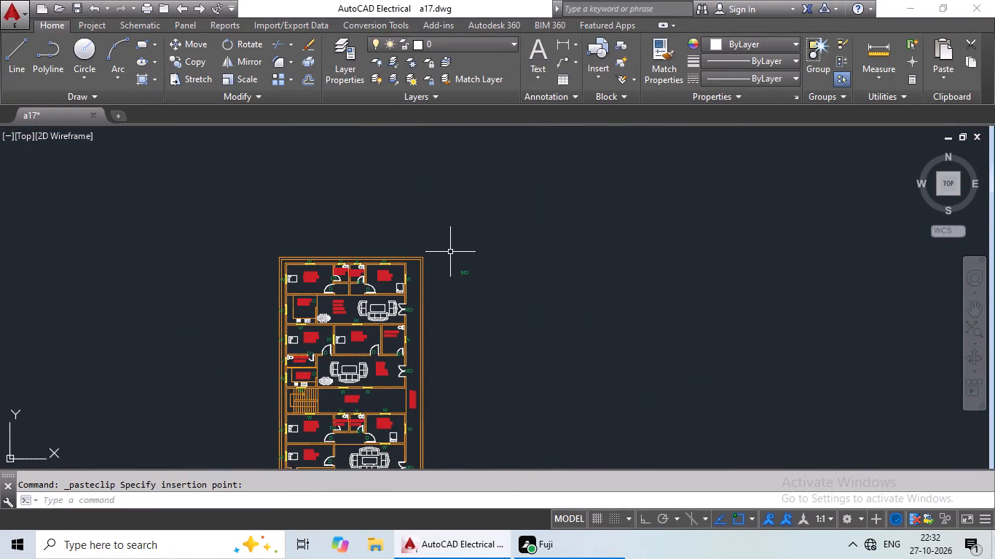
scroll(469, 292, up, 3)
drag(480, 174, 487, 263)
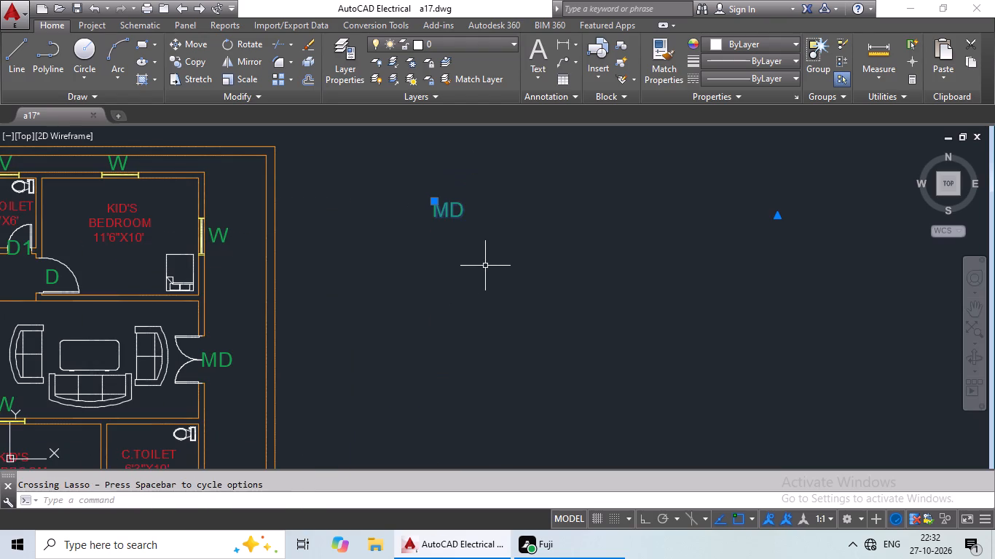
key(Delete)
Look over the floor plan to check its green door, window and opening labels.
scroll(465, 293, down, 1)
middle_drag(465, 293, 554, 191)
middle_drag(517, 309, 554, 210)
scroll(557, 198, down, 2)
middle_drag(549, 240, 483, 333)
scroll(443, 213, up, 3)
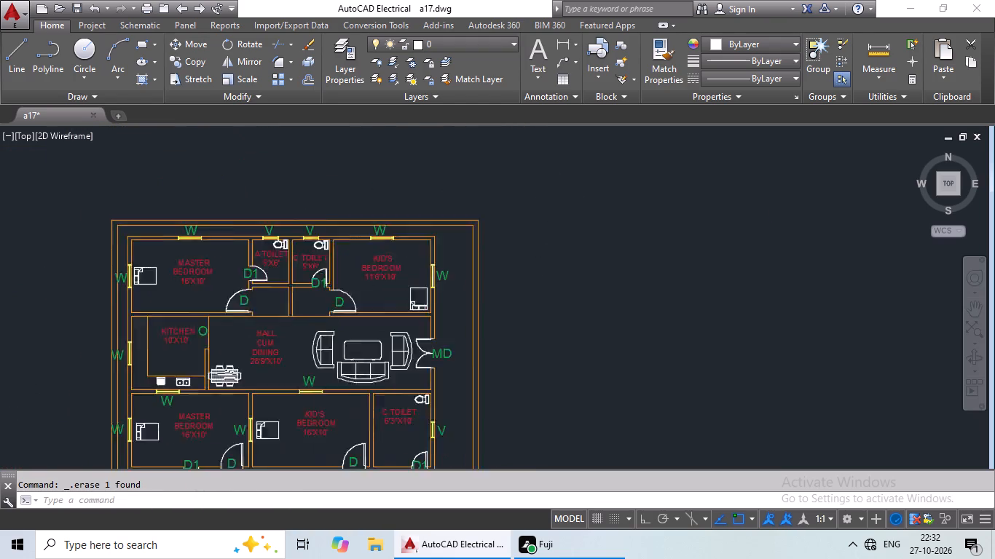
scroll(432, 258, up, 2)
middle_drag(434, 257, 464, 209)
scroll(473, 193, down, 2)
middle_drag(498, 276, 497, 275)
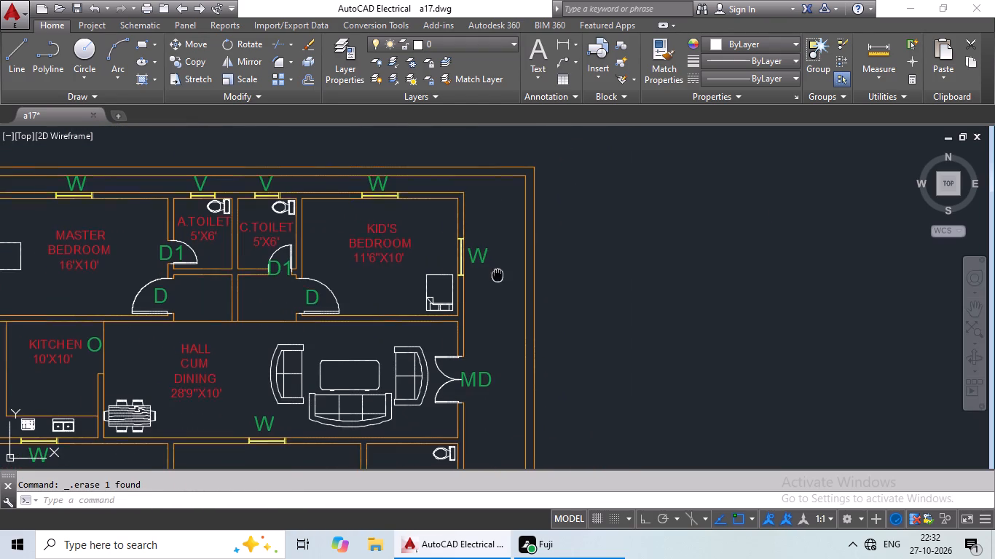
middle_drag(497, 275, 428, 280)
Save the a17.dwg drawing.
key(ctrl+s)
key(ctrl+s)
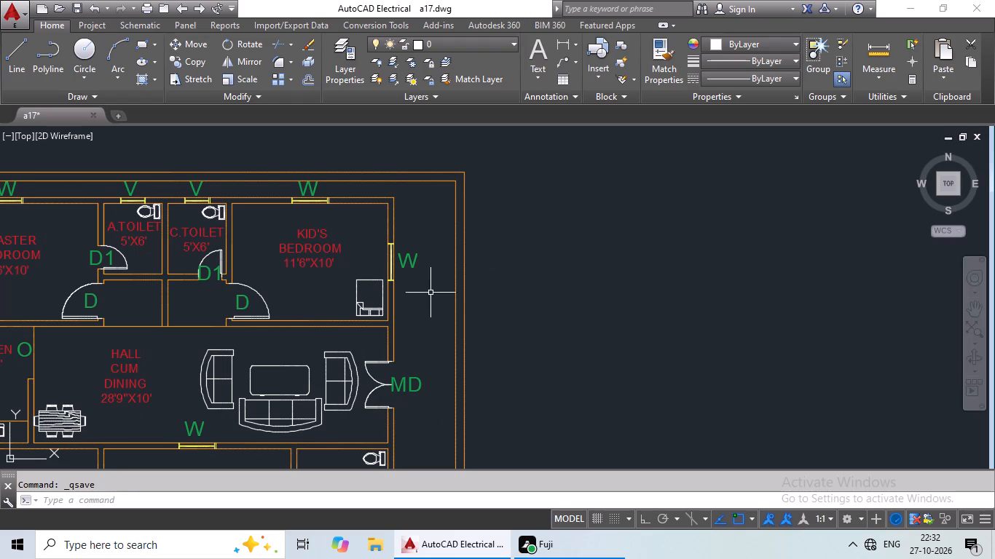
key(ctrl+s)
Insert two Vehicles - Metric blocks, one above the other, in the empty space beside the floor plan.
scroll(481, 282, down, 2)
middle_drag(506, 312, 501, 247)
middle_drag(546, 292, 443, 245)
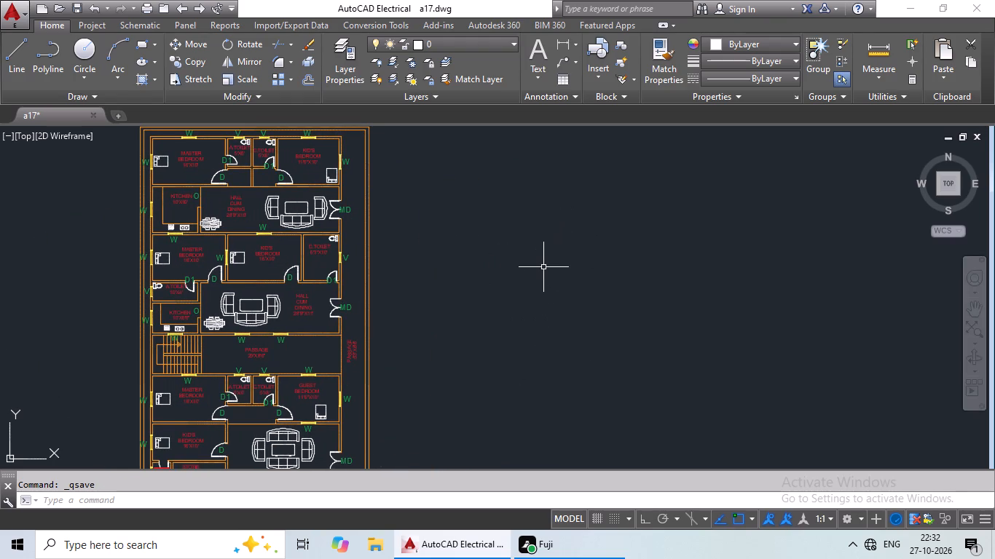
text(tp)
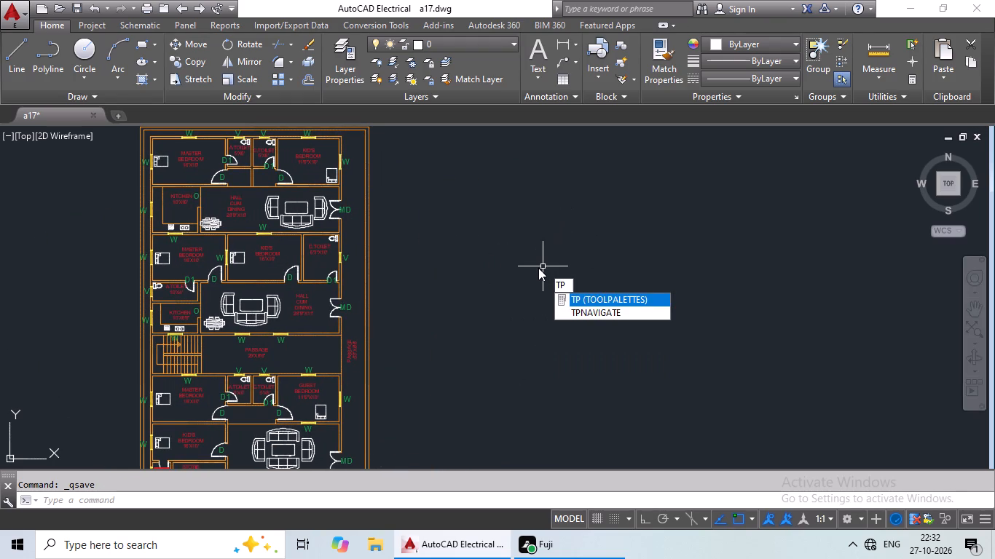
key(Return)
key(Return)
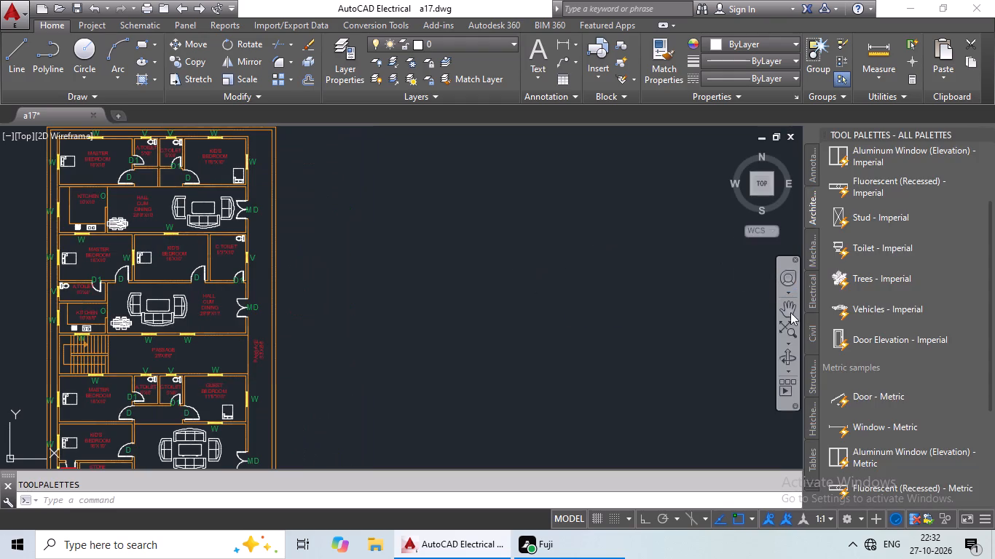
scroll(866, 383, down, 2)
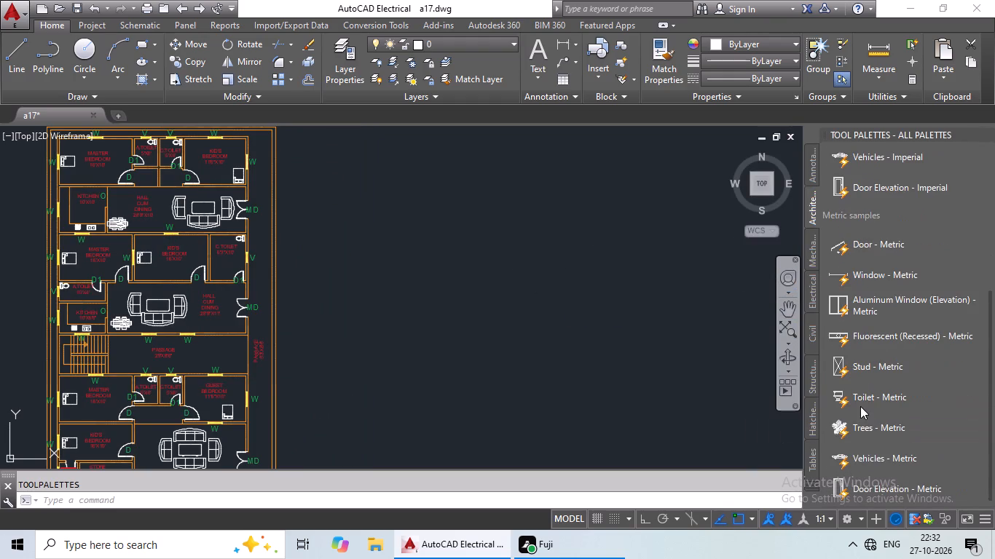
click(869, 455)
click(870, 460)
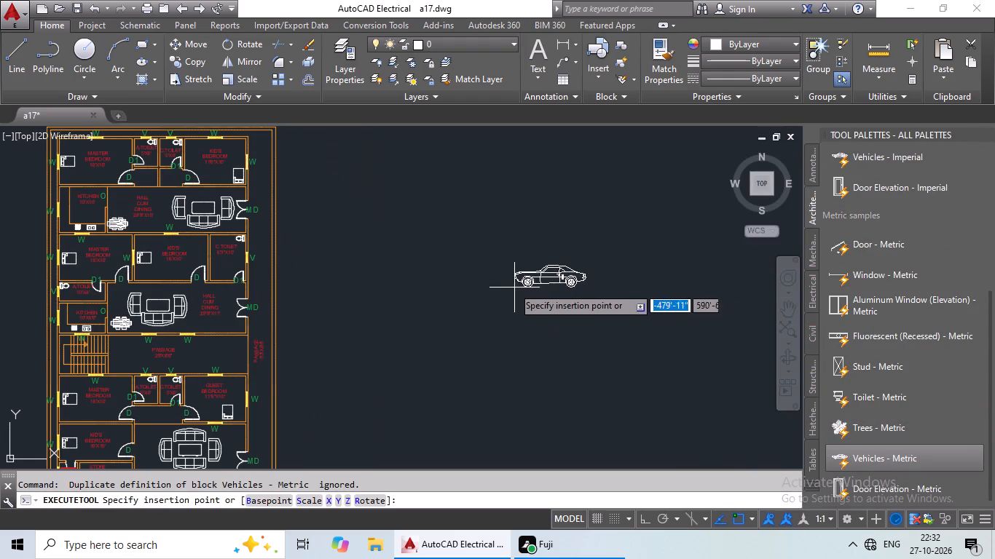
click(469, 258)
double_click(883, 456)
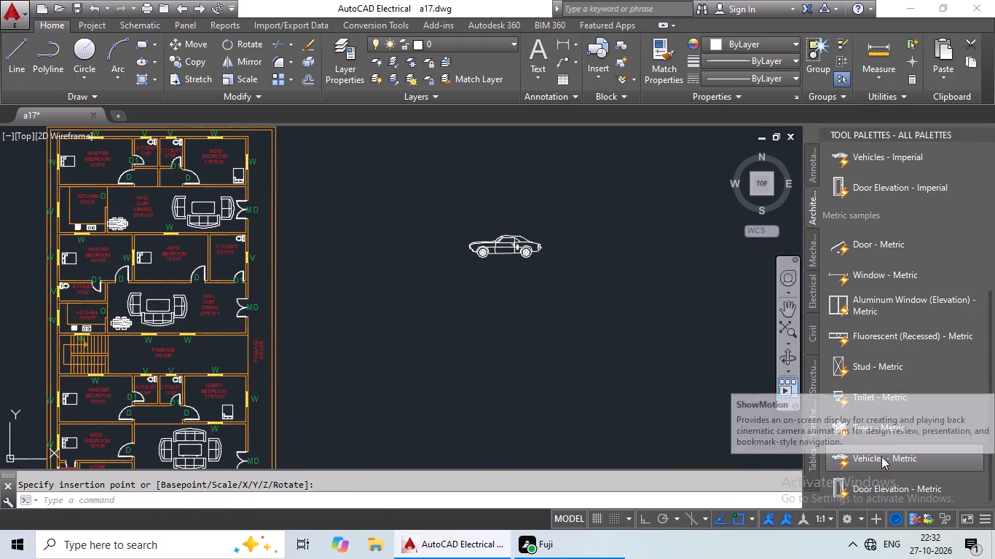
click(471, 380)
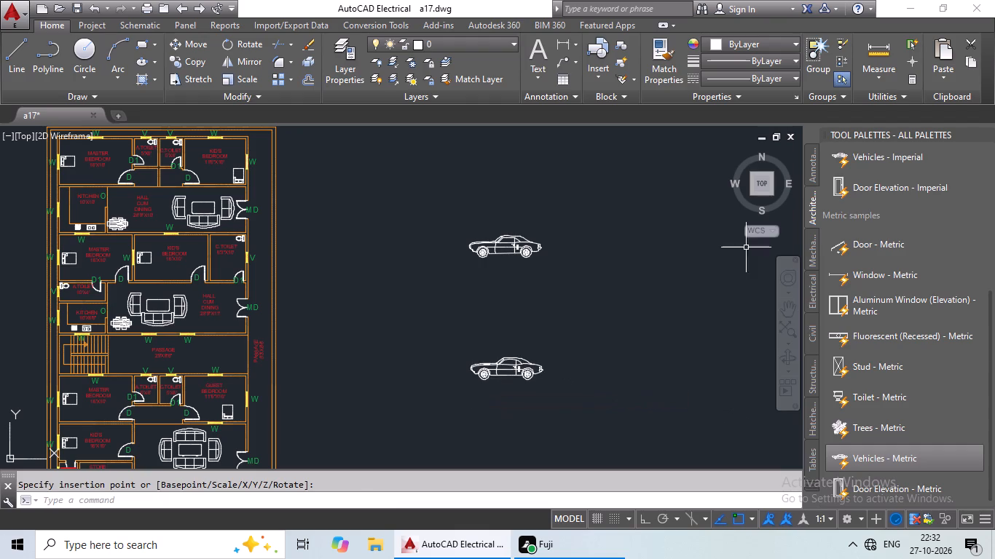
click(983, 133)
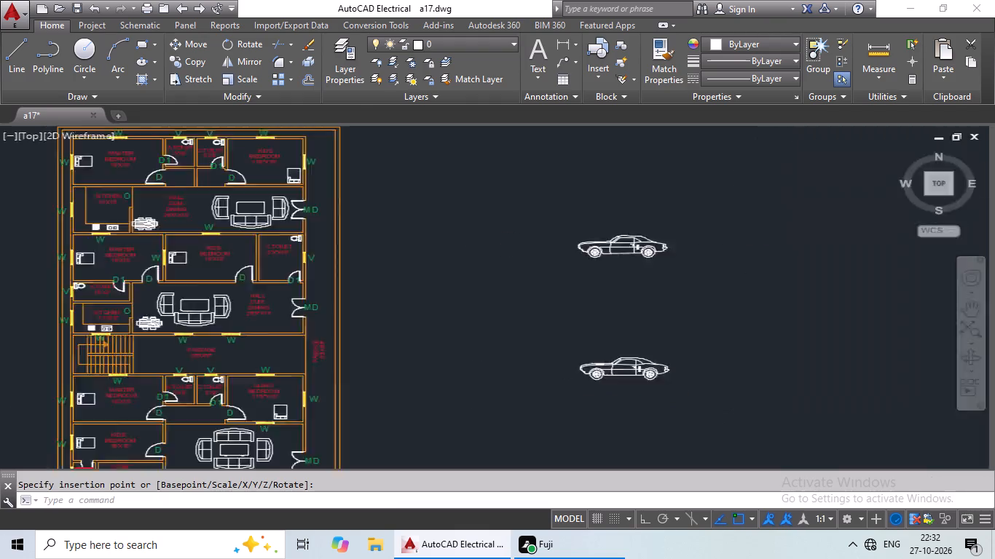
Switch the upper vehicle block to the Sports Car (Top) view.
click(624, 243)
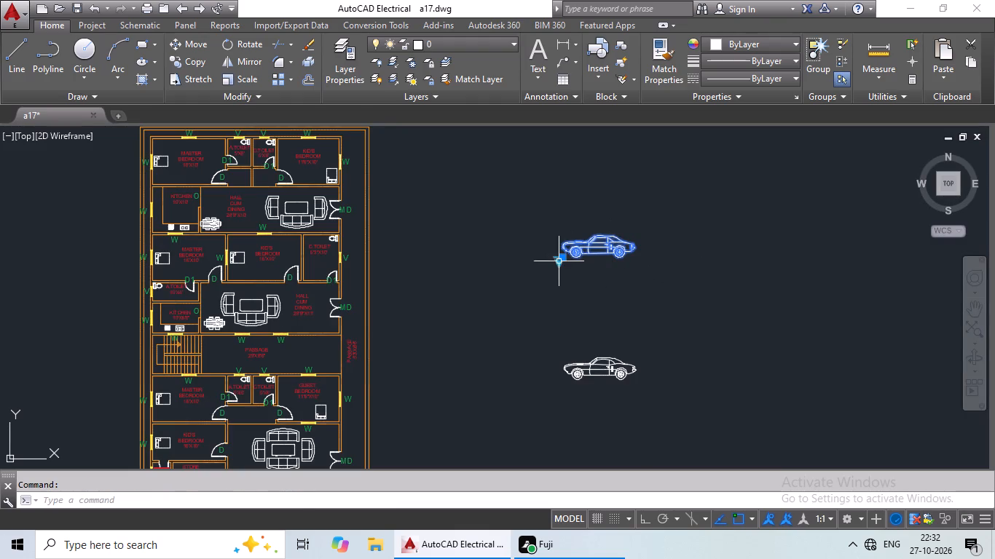
click(559, 266)
click(559, 261)
click(559, 261)
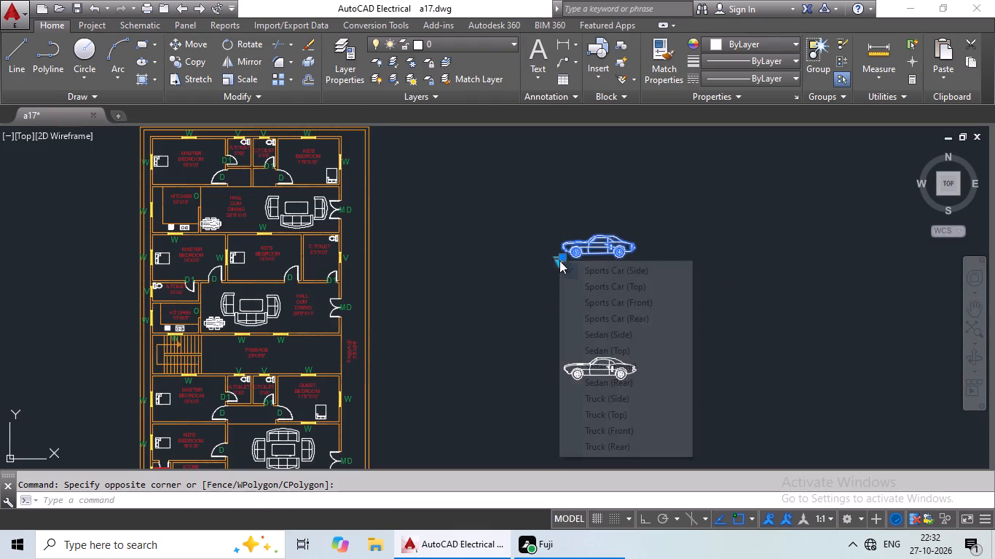
click(632, 287)
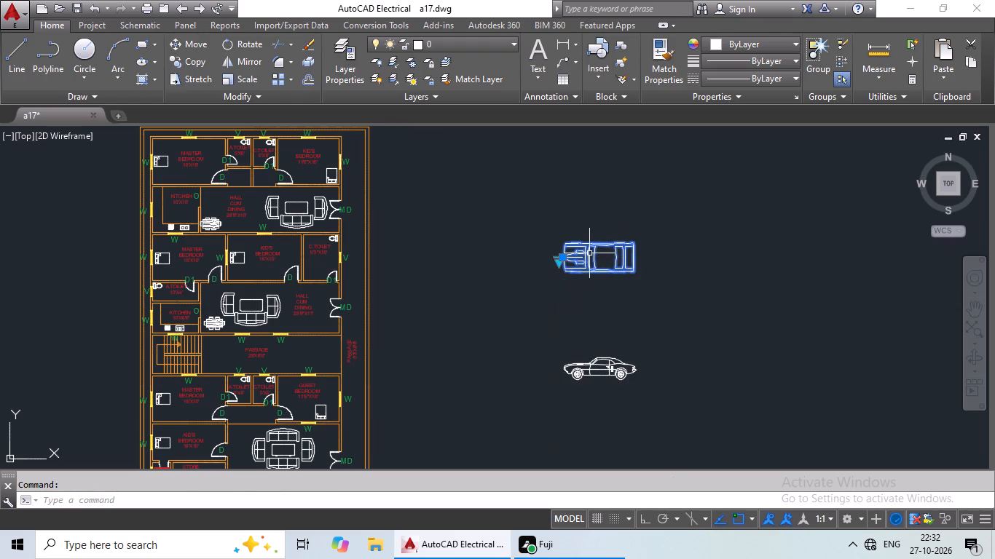
Rotate the top-view sports car 90 degrees about its rear corner so it stands vertically.
click(242, 41)
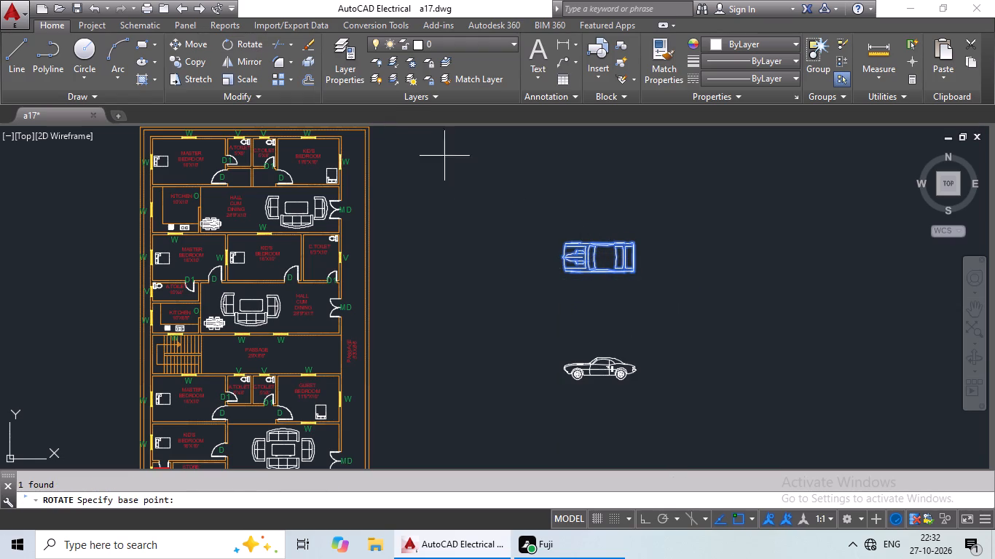
click(636, 239)
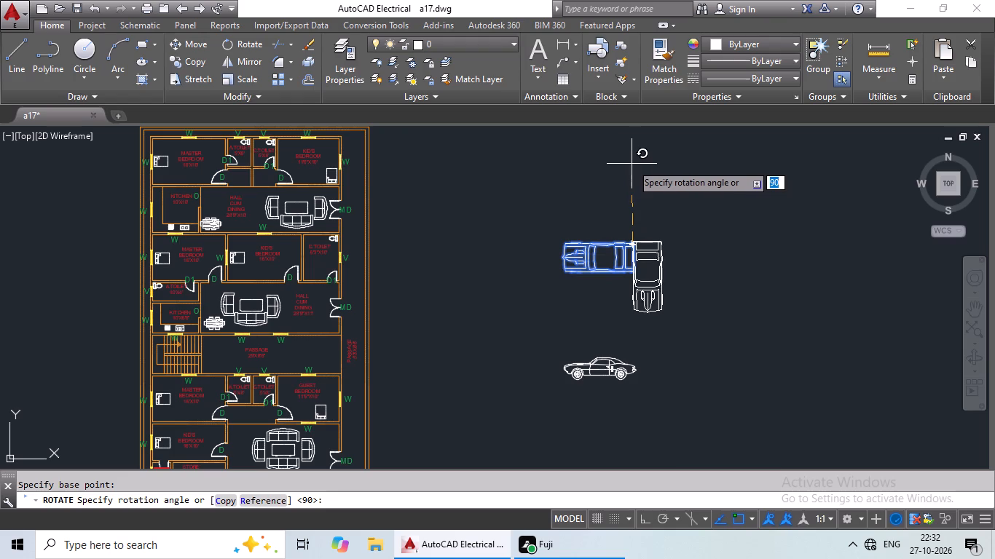
click(633, 162)
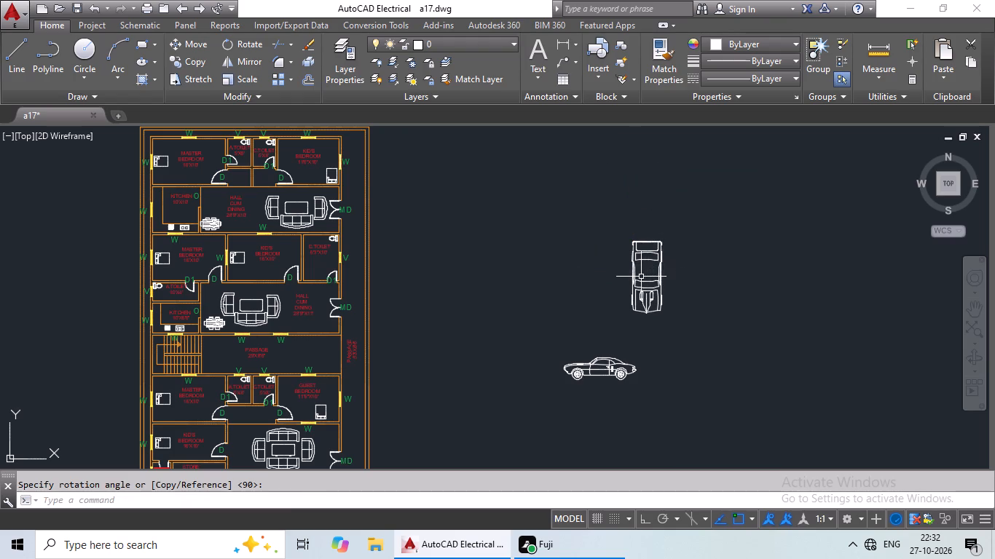
Scale the top-view car by reference from its front tip to its rear edge, down to about two thirds of its length.
click(637, 283)
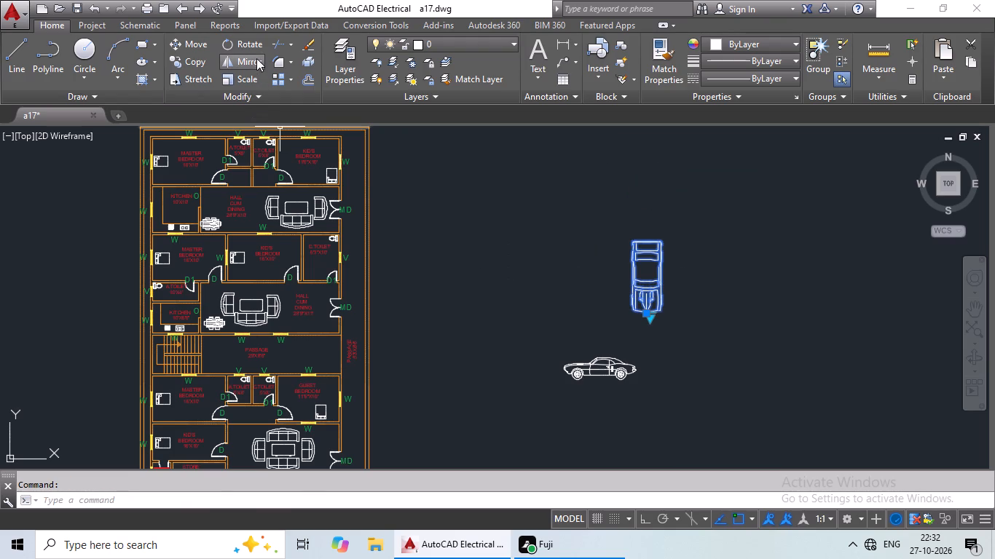
click(238, 79)
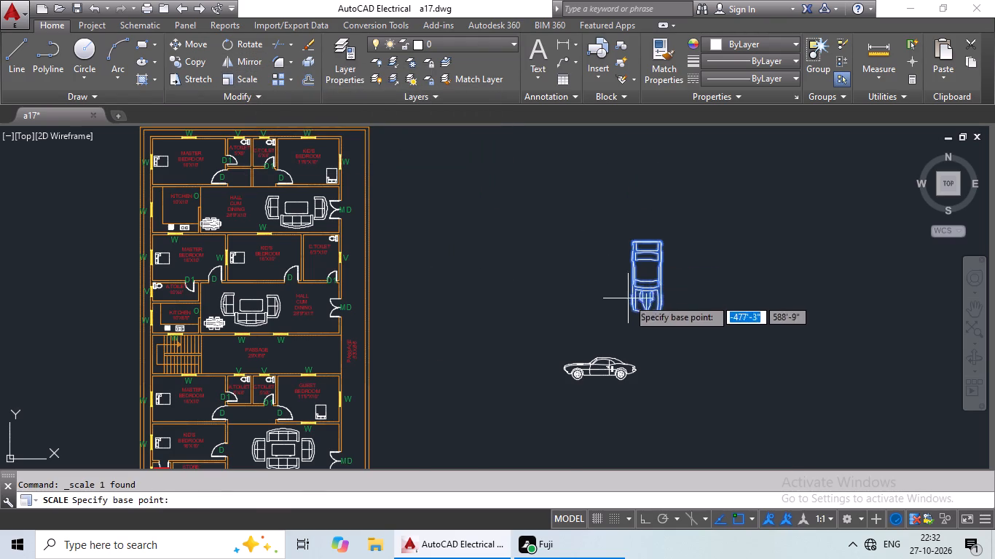
scroll(662, 312, up, 2)
click(622, 320)
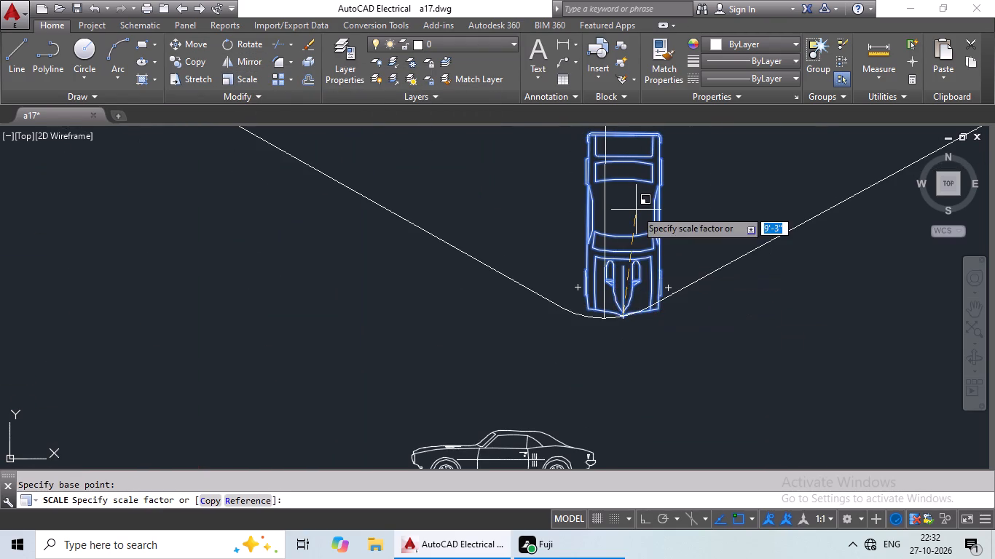
click(248, 498)
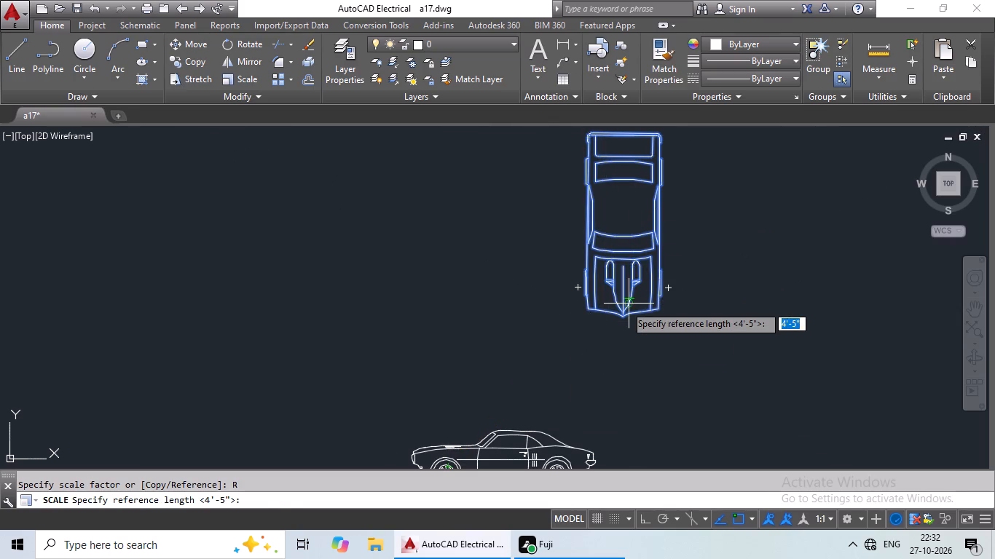
click(623, 320)
middle_drag(635, 199, 610, 303)
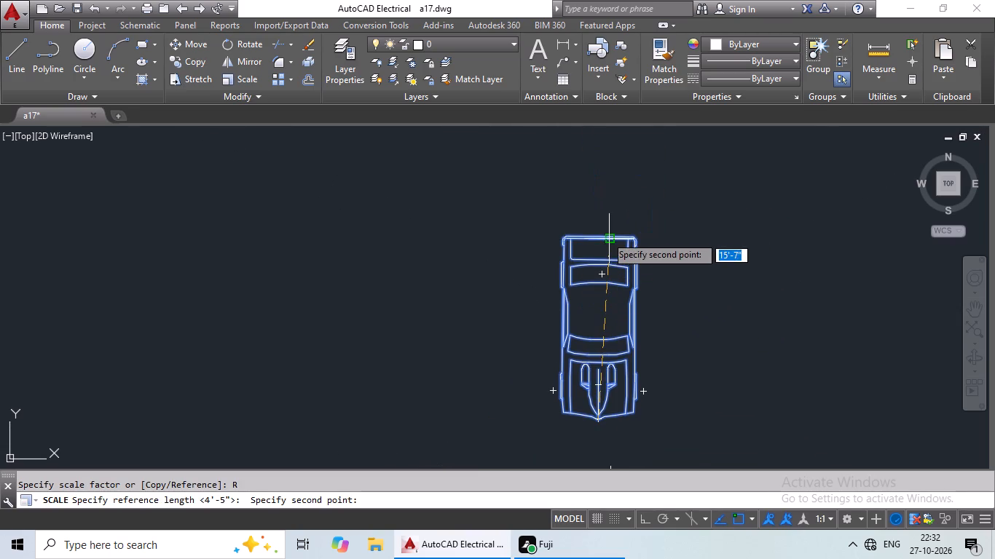
click(598, 234)
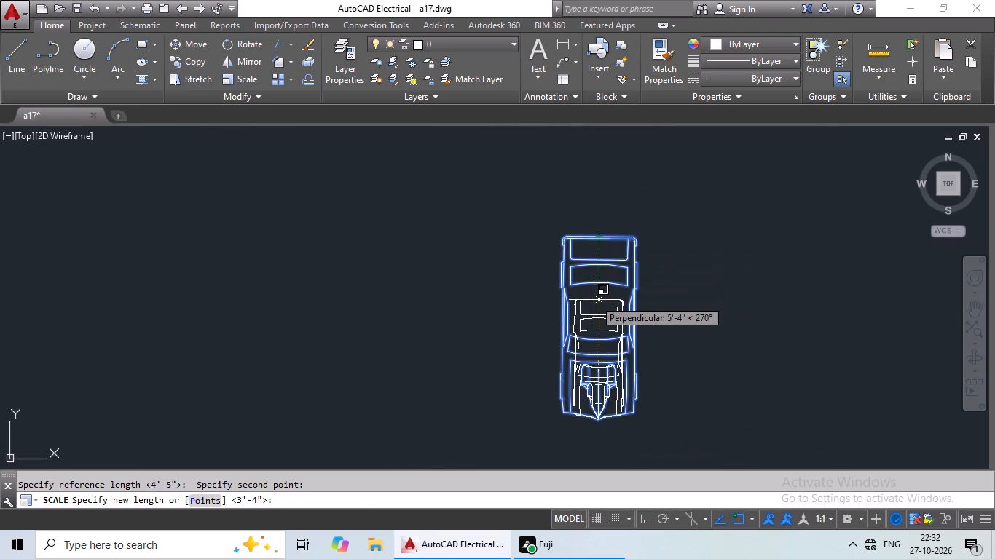
click(594, 301)
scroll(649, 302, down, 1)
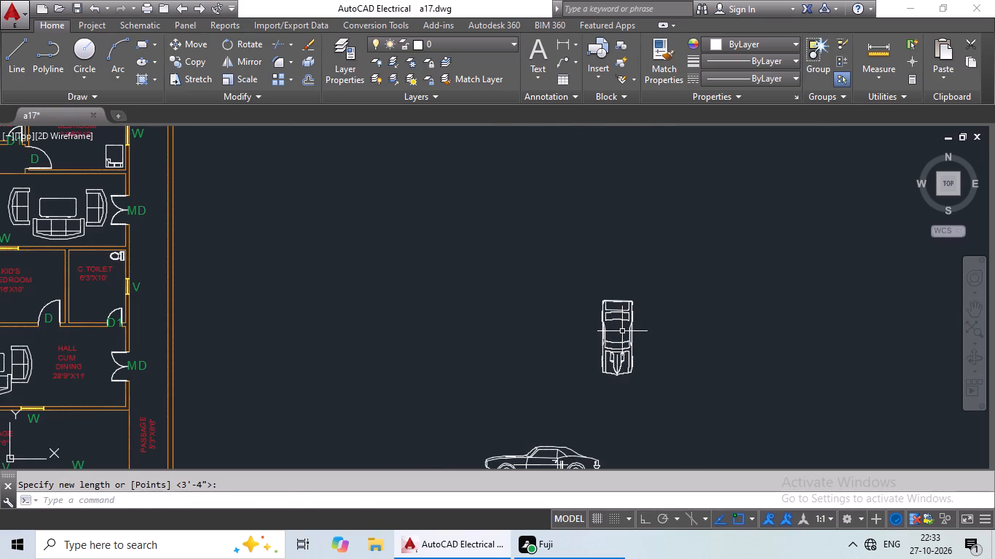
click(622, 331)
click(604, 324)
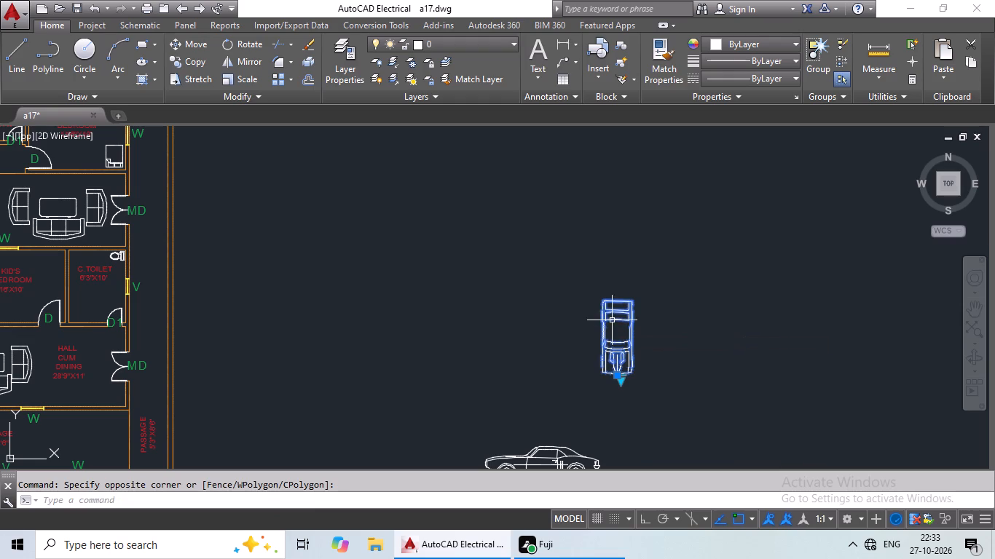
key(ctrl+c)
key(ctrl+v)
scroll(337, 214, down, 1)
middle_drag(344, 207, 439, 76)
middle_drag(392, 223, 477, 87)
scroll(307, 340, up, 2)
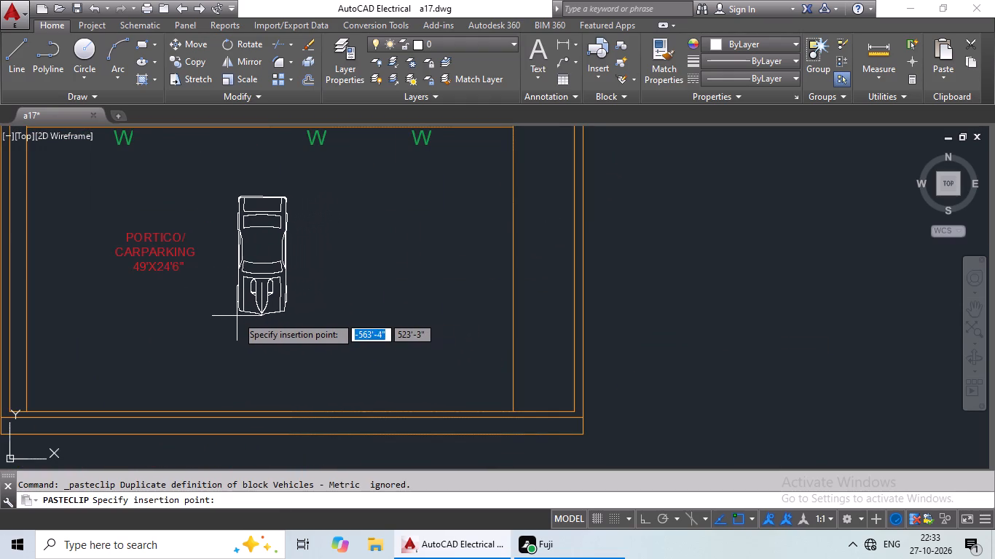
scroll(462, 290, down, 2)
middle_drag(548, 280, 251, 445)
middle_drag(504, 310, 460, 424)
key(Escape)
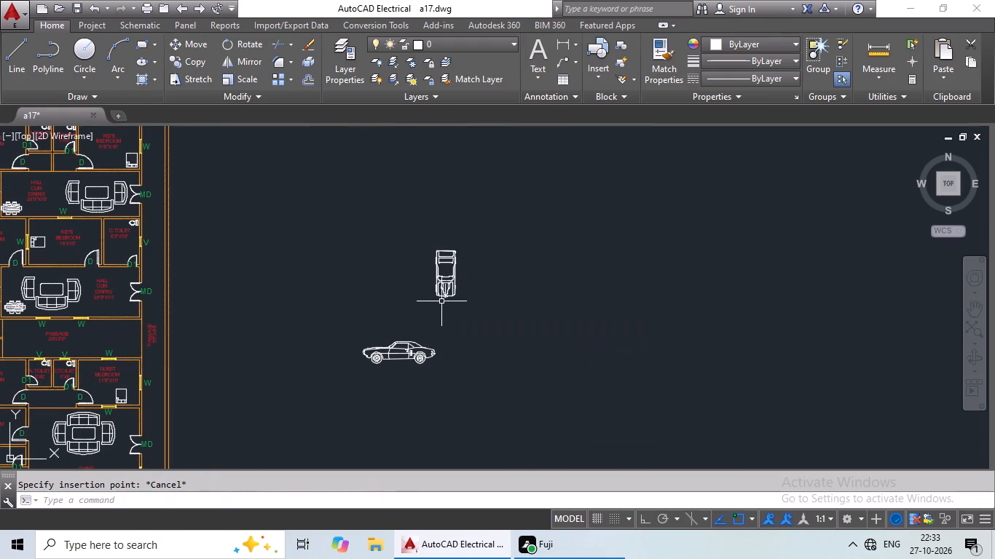
Fill the top-view car's roof and body frame with a solid green hatch.
scroll(439, 292, up, 3)
middle_drag(444, 285, 432, 319)
middle_click(425, 336)
middle_drag(434, 266, 423, 287)
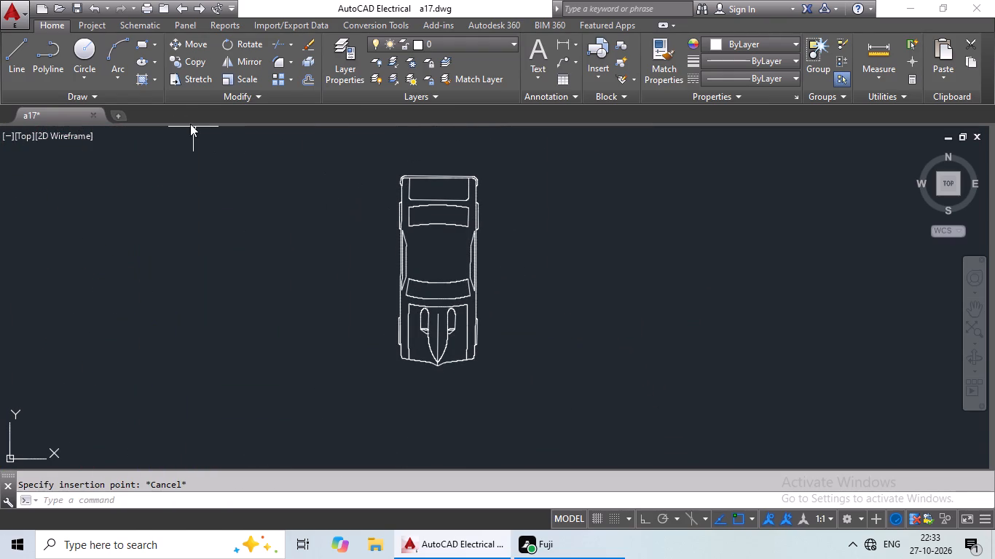
click(143, 79)
click(150, 67)
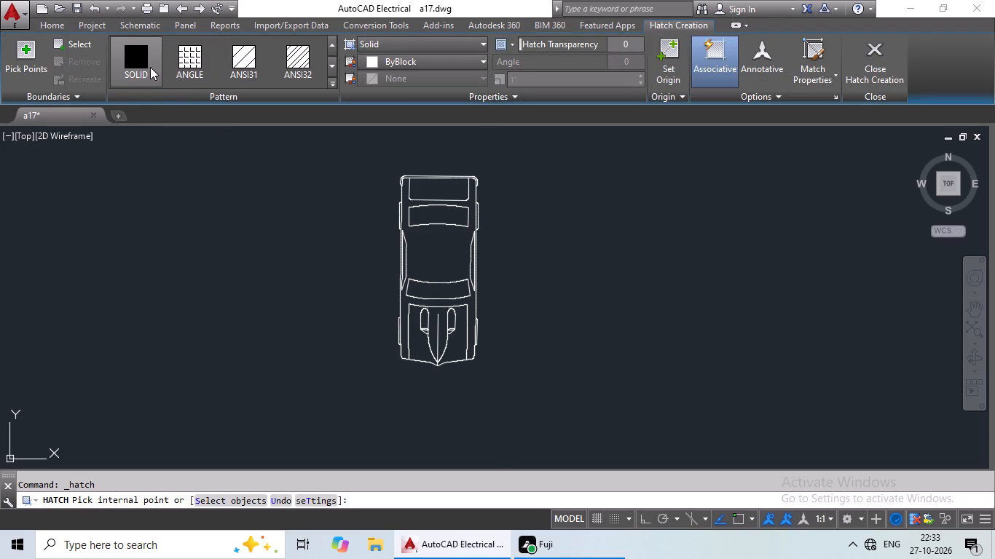
click(425, 65)
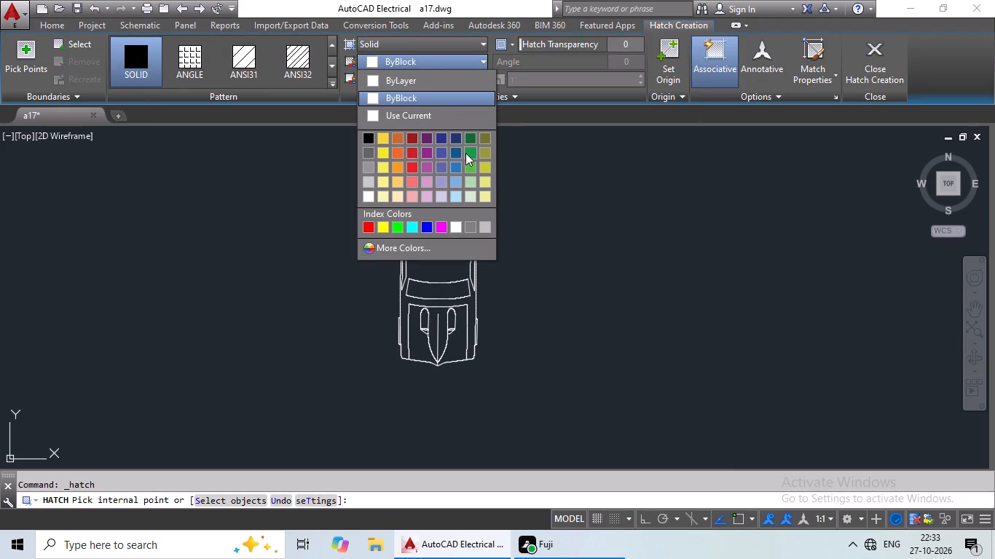
click(397, 227)
click(428, 259)
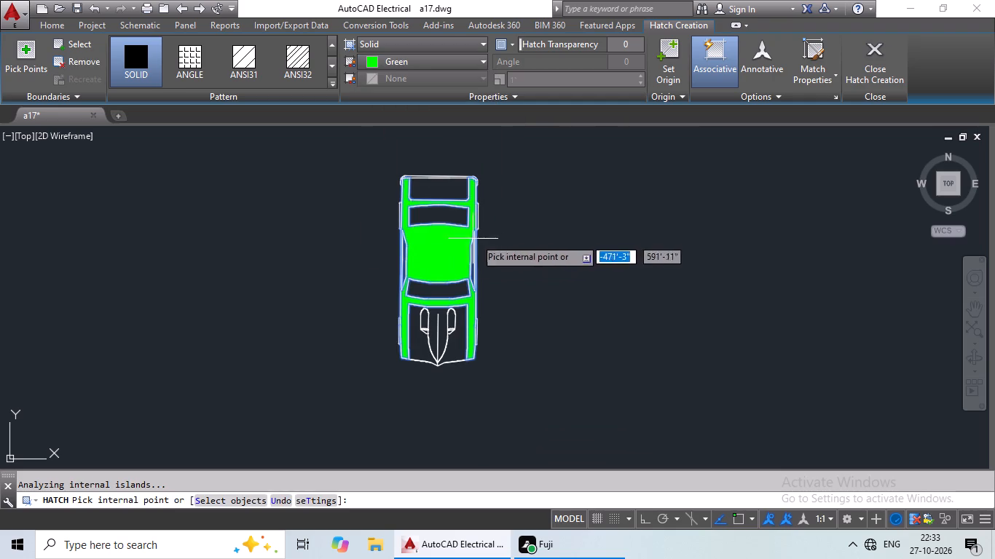
key(Escape)
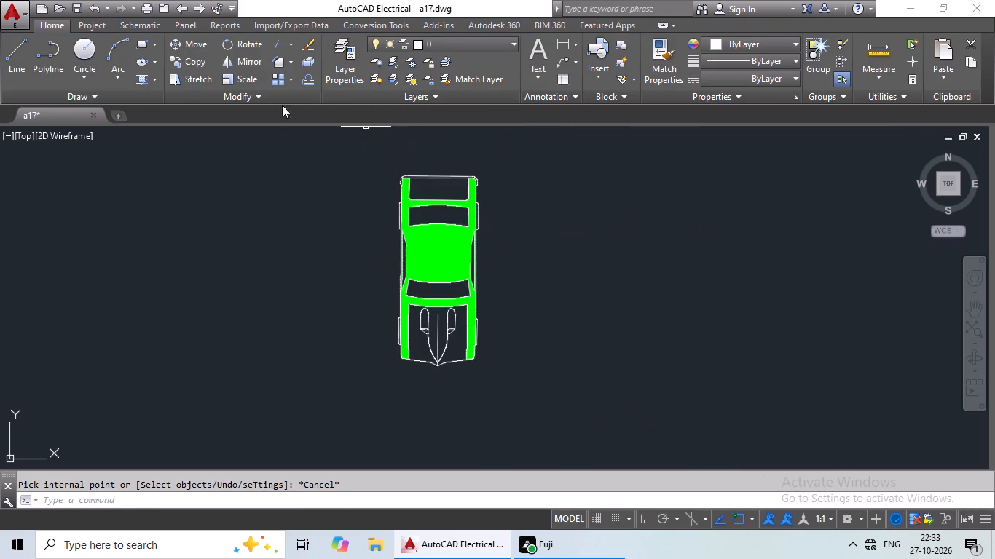
Fill the top-view car's rear deck panel and windshield with a solid red hatch in colour 237,31,36.
click(141, 75)
click(411, 62)
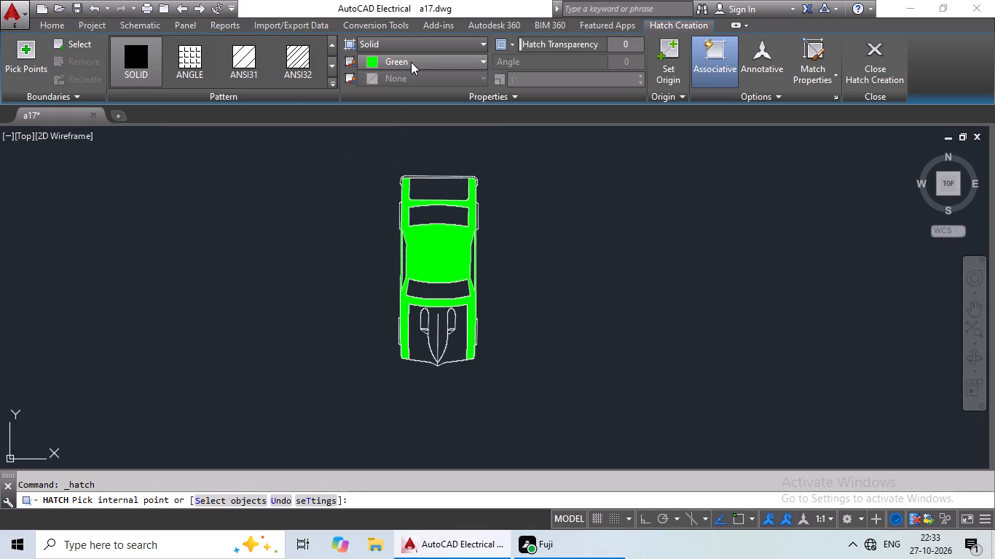
click(412, 162)
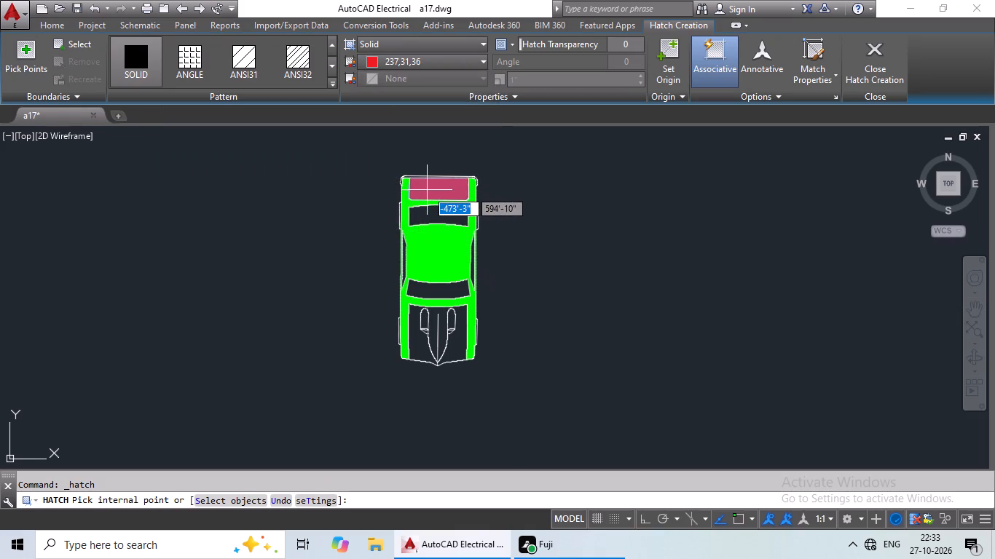
click(427, 190)
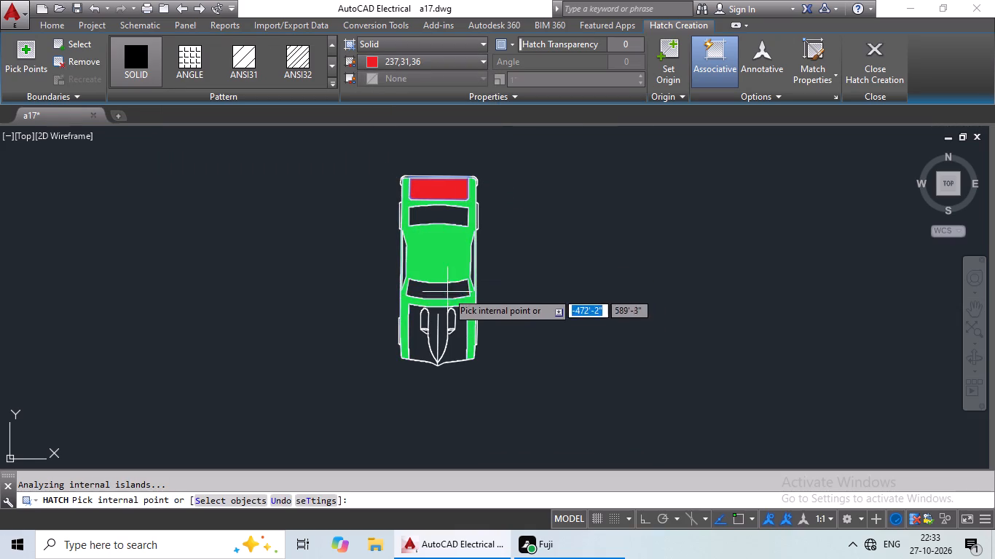
click(447, 290)
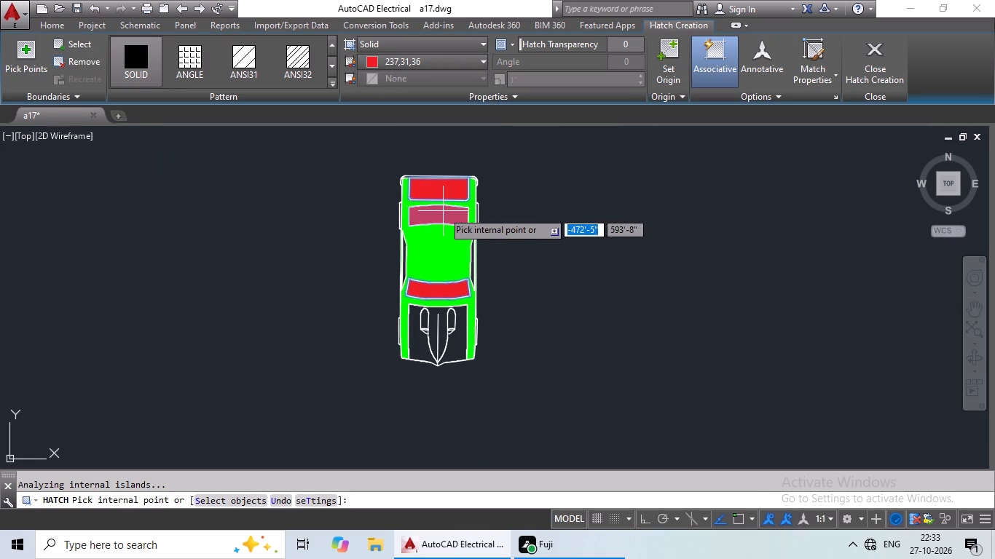
key(Escape)
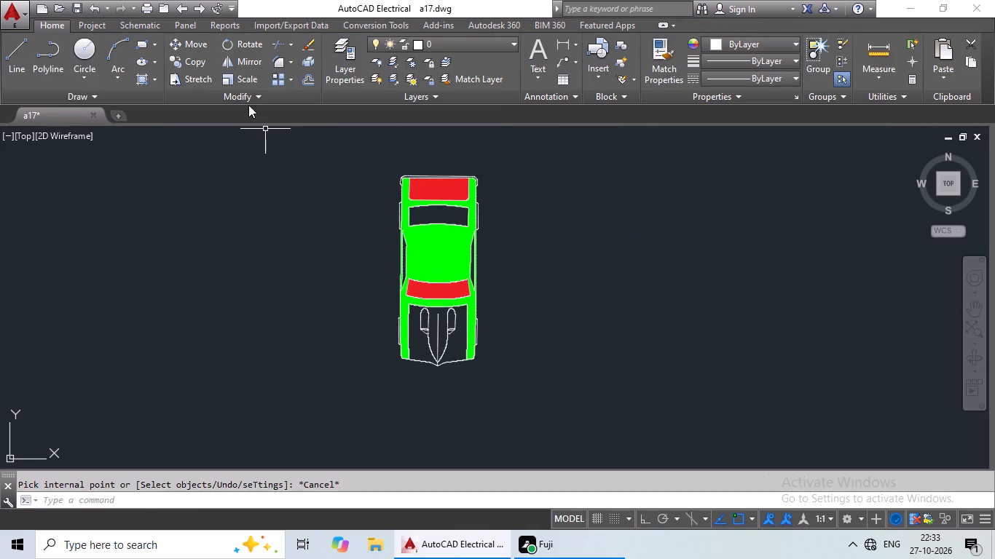
Fill the car's hood around the two scoops with a solid dark green hatch in colour 19,155,72.
click(143, 76)
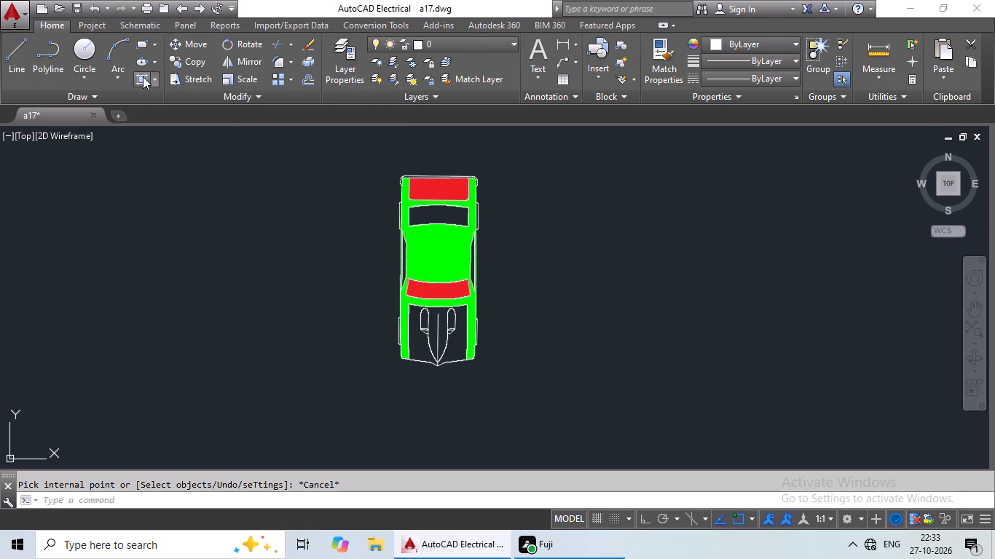
click(388, 66)
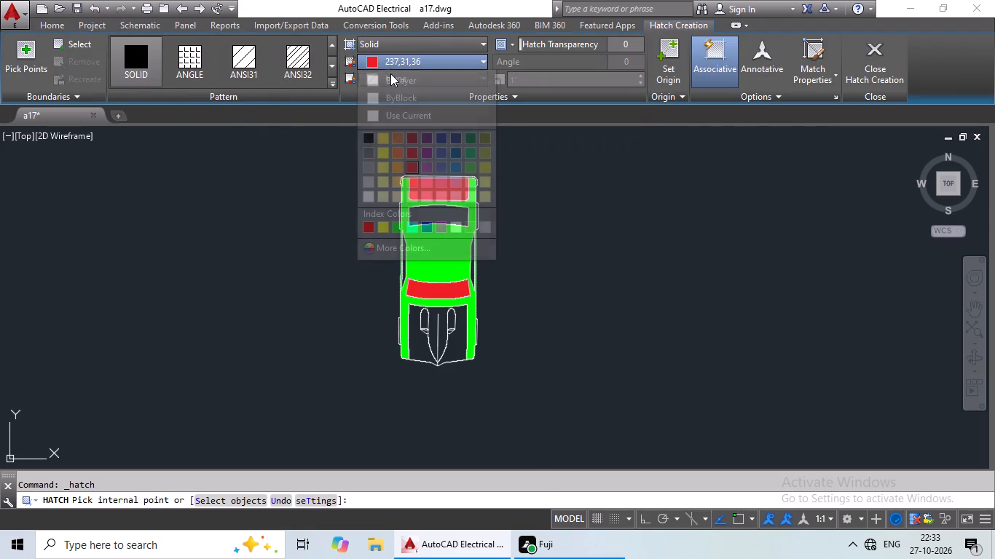
click(465, 150)
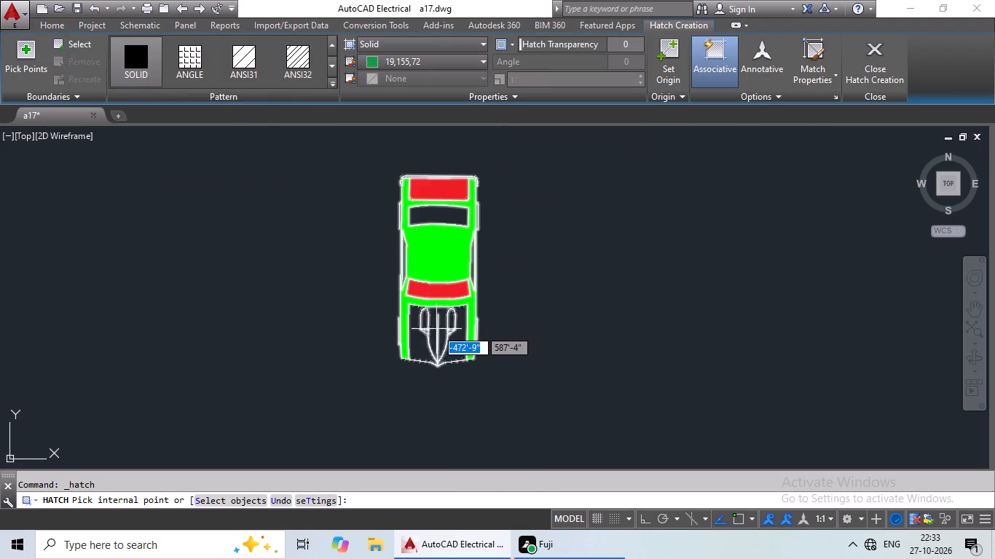
double_click(420, 338)
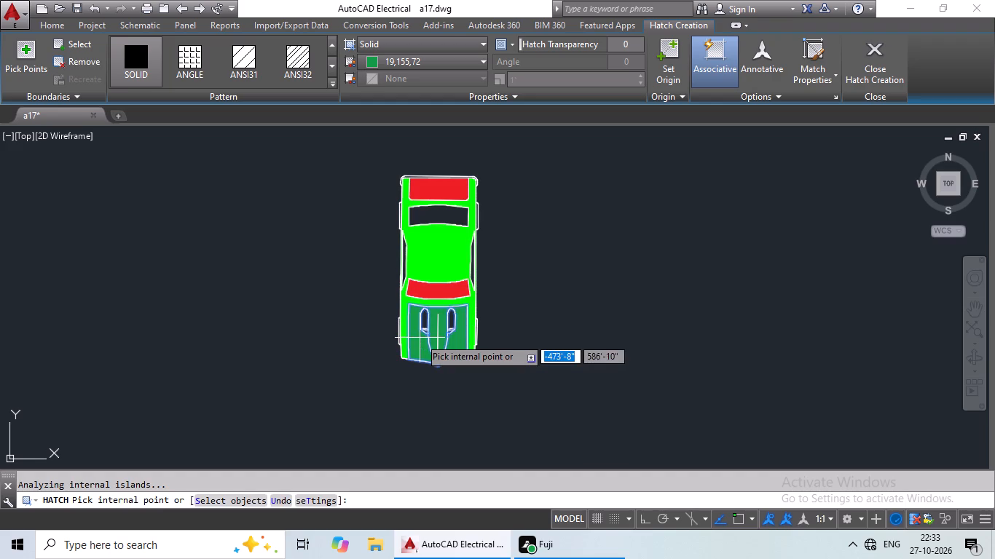
key(Escape)
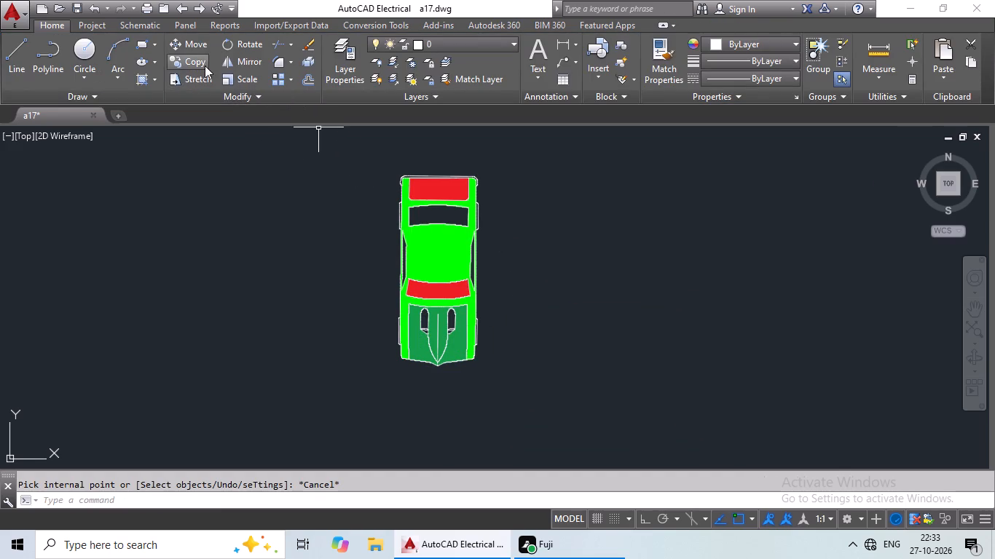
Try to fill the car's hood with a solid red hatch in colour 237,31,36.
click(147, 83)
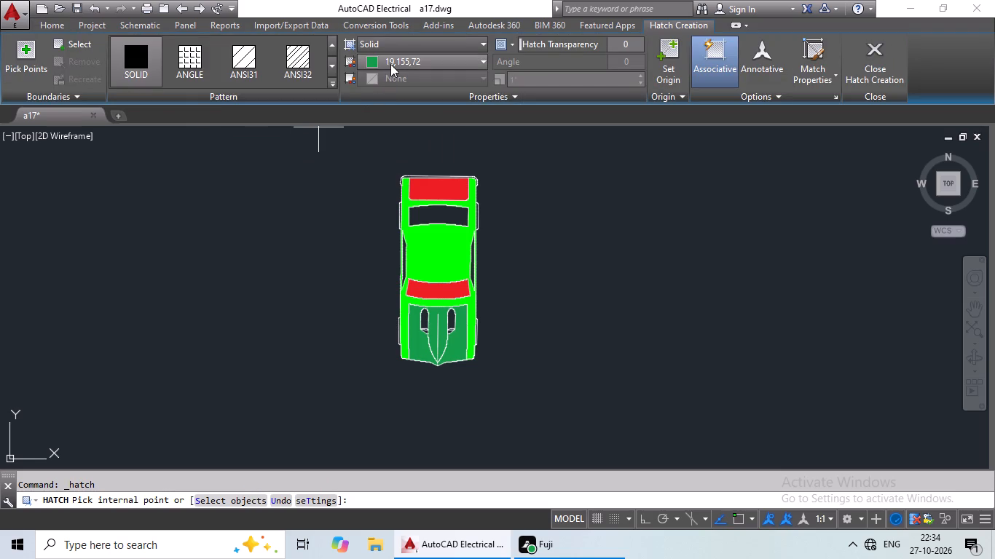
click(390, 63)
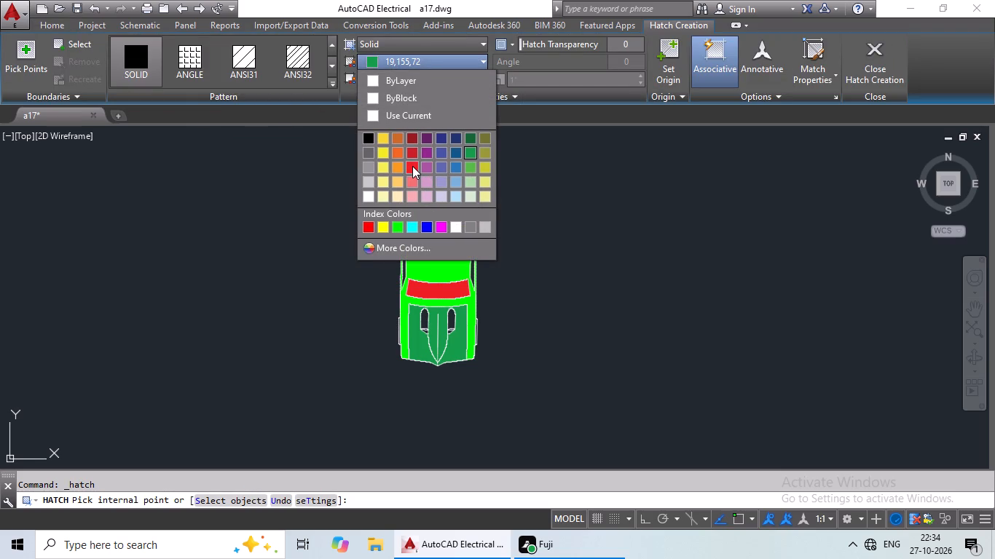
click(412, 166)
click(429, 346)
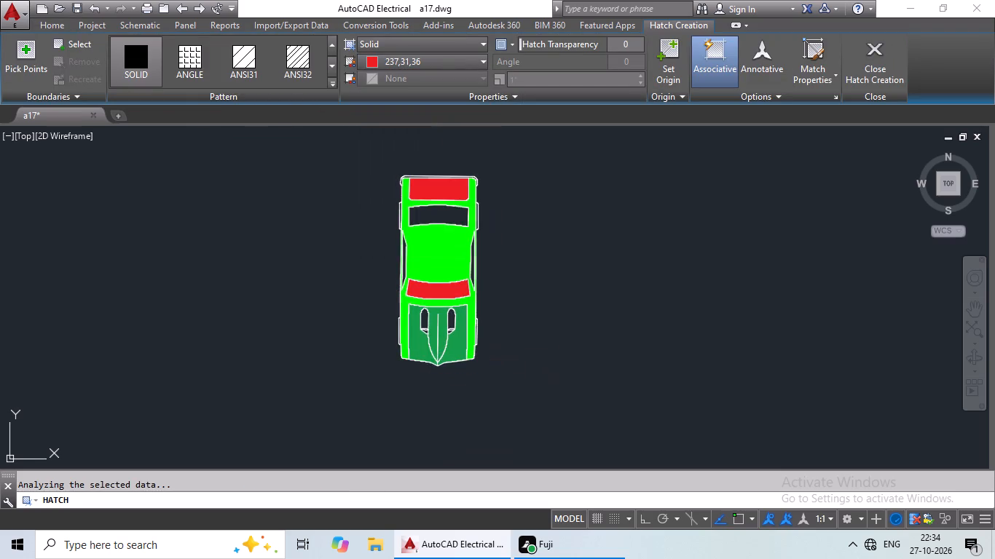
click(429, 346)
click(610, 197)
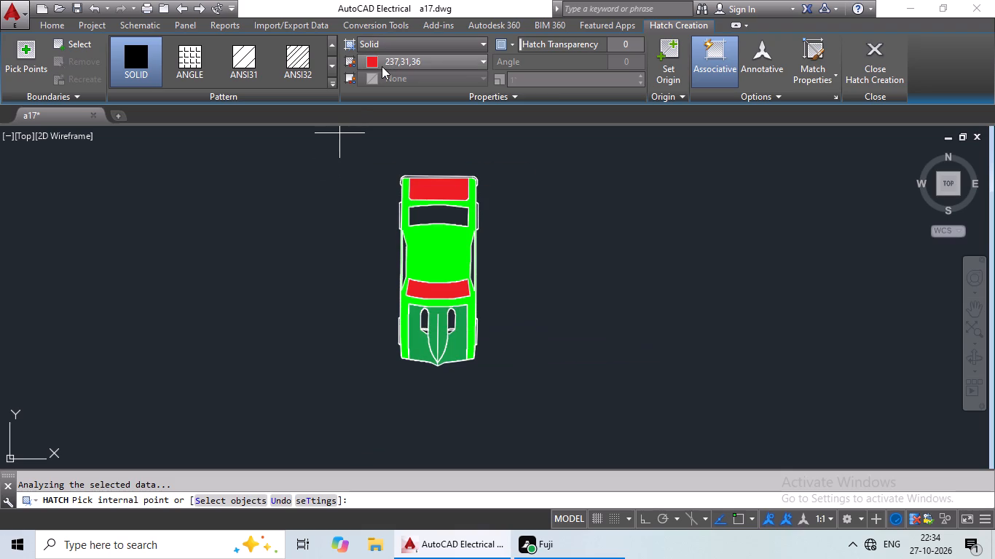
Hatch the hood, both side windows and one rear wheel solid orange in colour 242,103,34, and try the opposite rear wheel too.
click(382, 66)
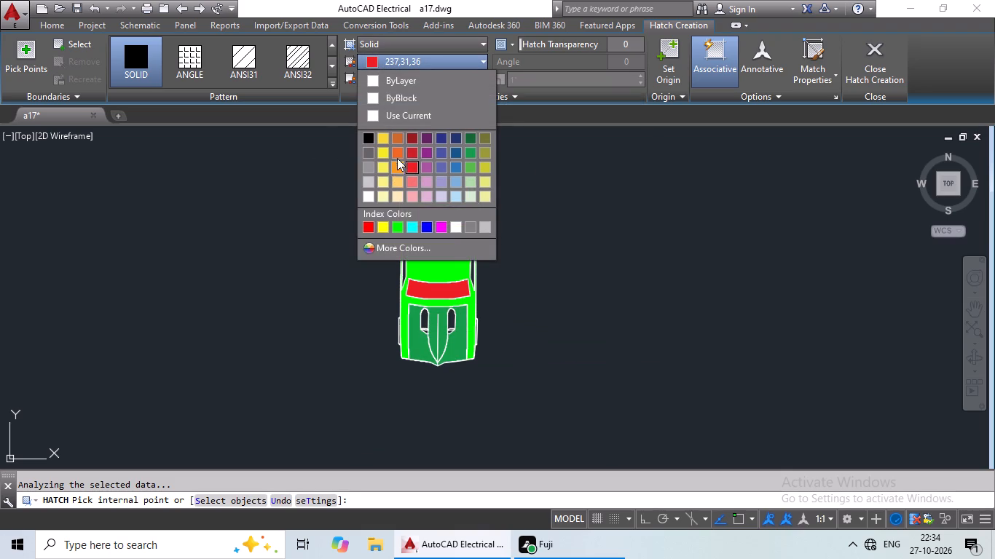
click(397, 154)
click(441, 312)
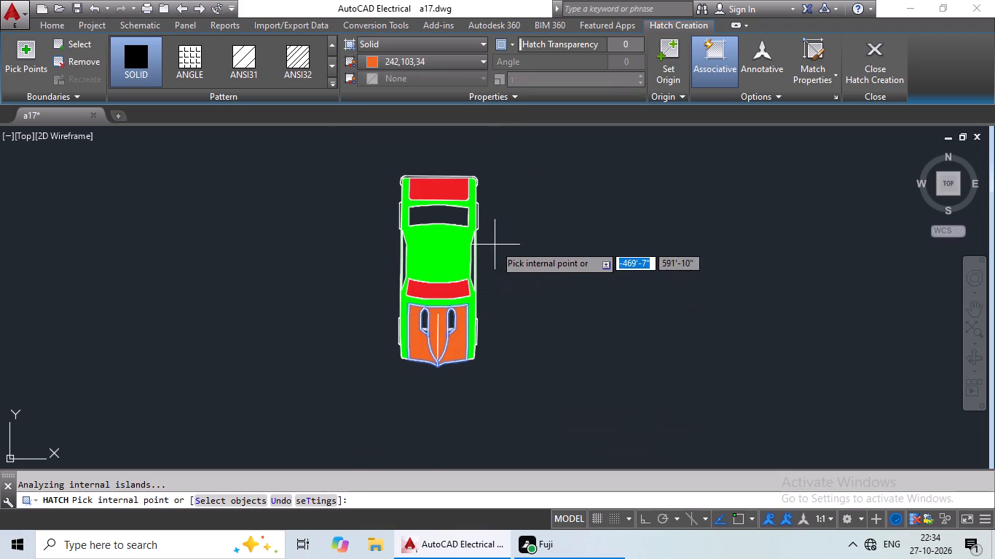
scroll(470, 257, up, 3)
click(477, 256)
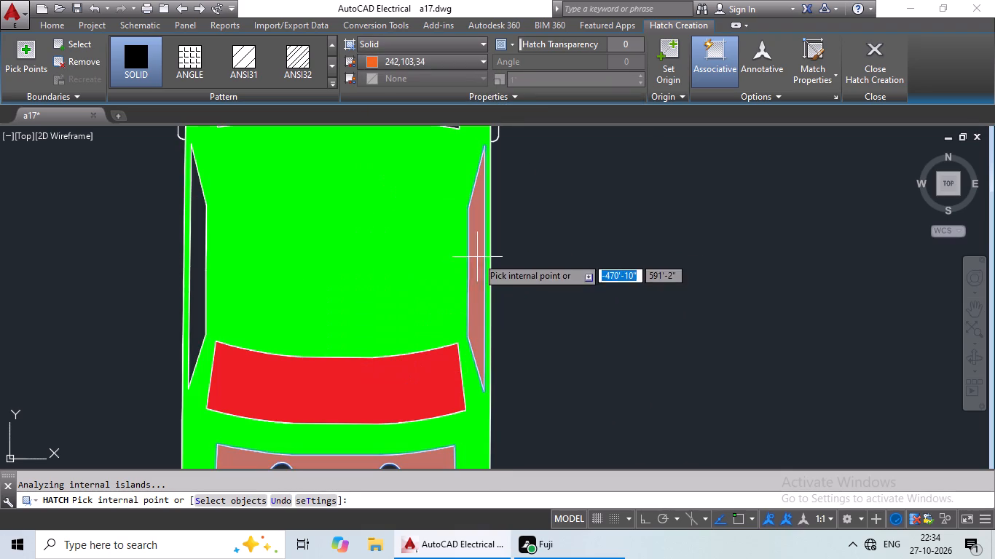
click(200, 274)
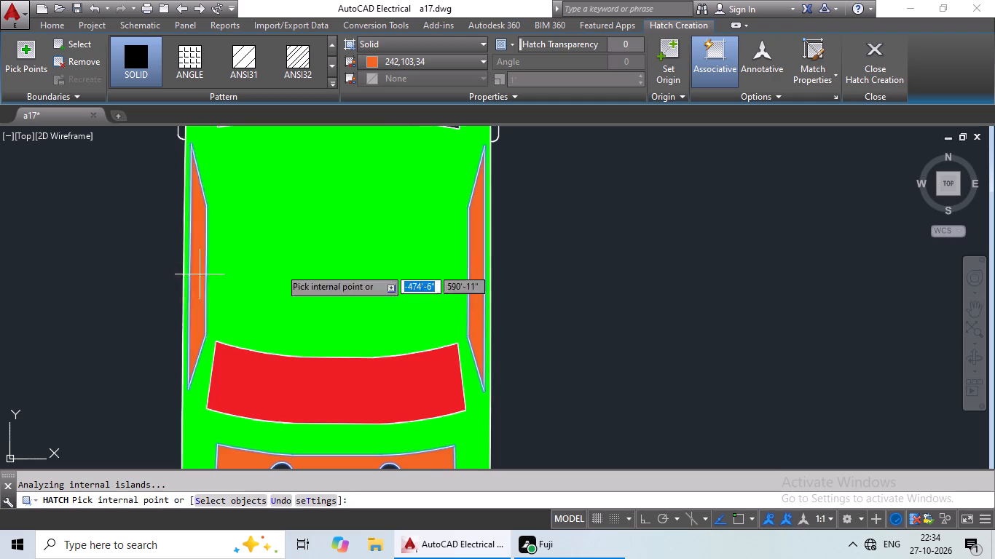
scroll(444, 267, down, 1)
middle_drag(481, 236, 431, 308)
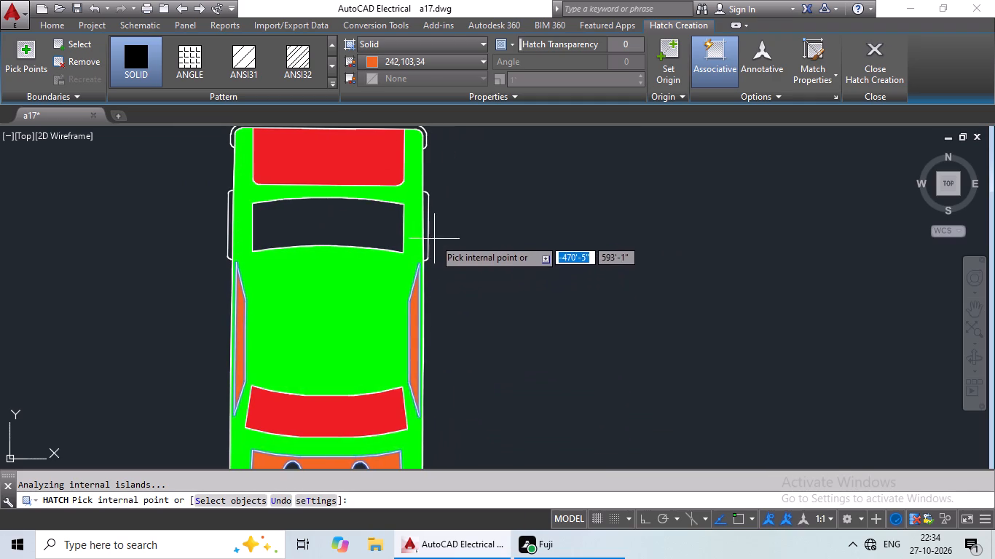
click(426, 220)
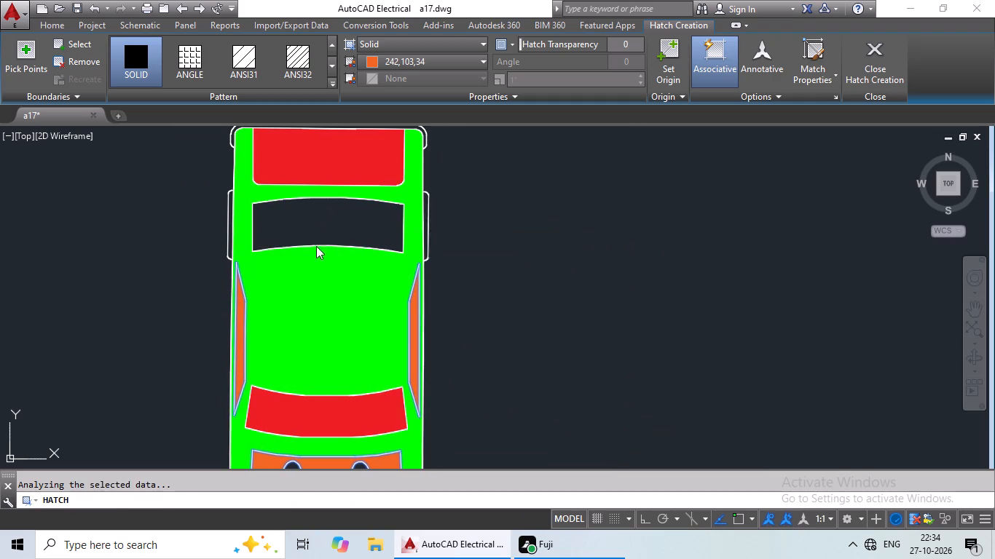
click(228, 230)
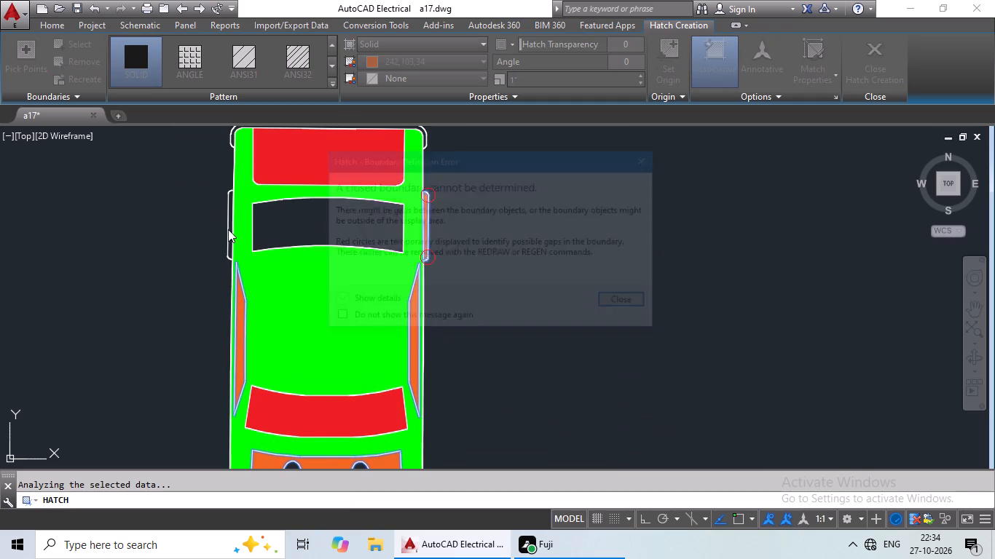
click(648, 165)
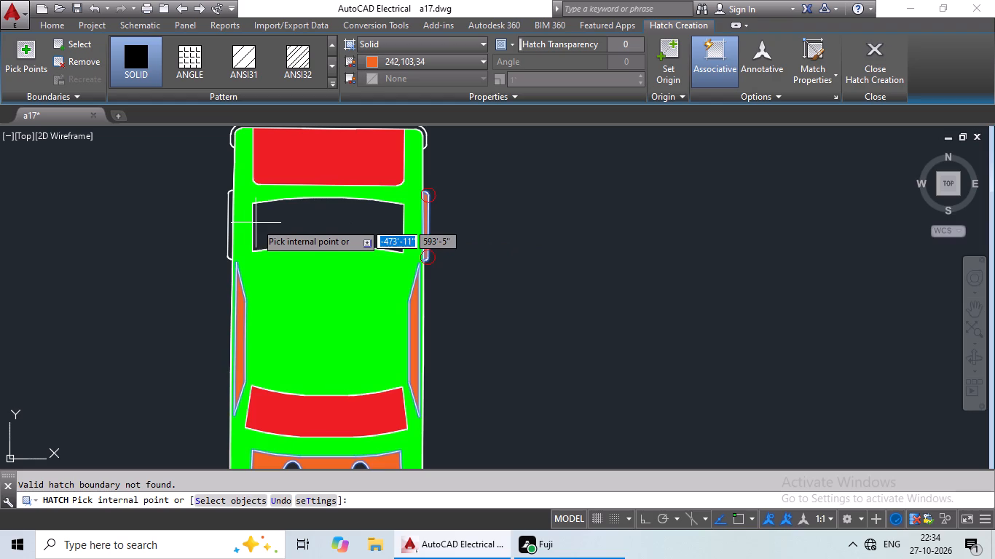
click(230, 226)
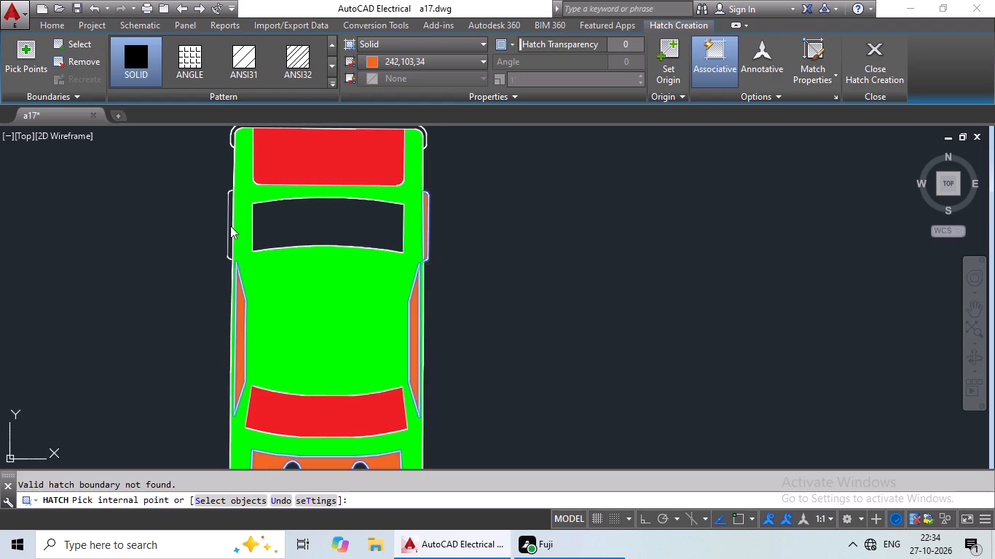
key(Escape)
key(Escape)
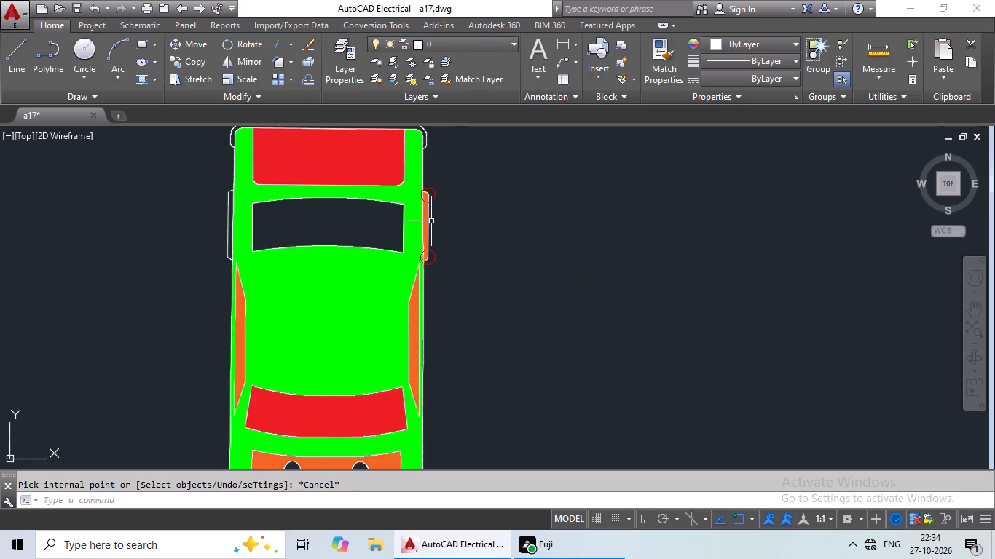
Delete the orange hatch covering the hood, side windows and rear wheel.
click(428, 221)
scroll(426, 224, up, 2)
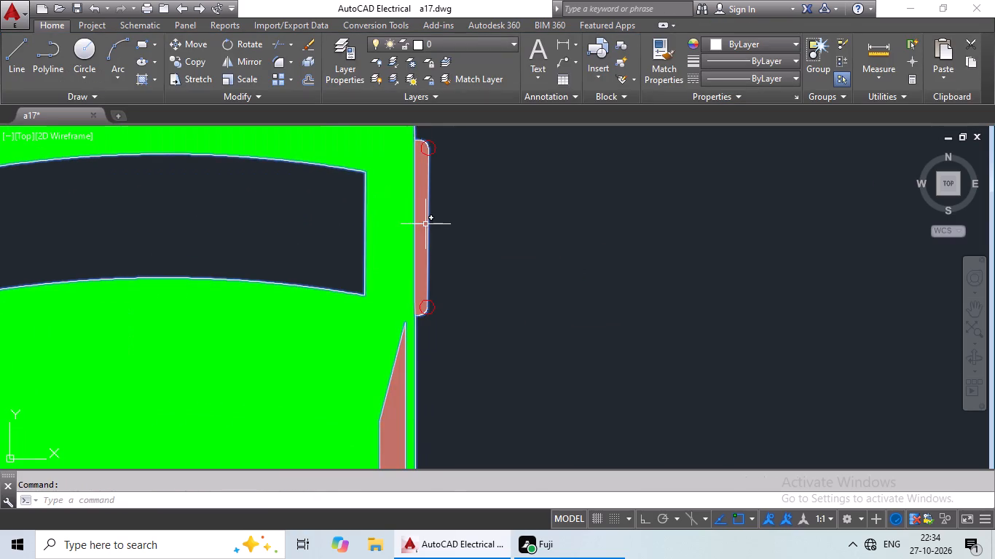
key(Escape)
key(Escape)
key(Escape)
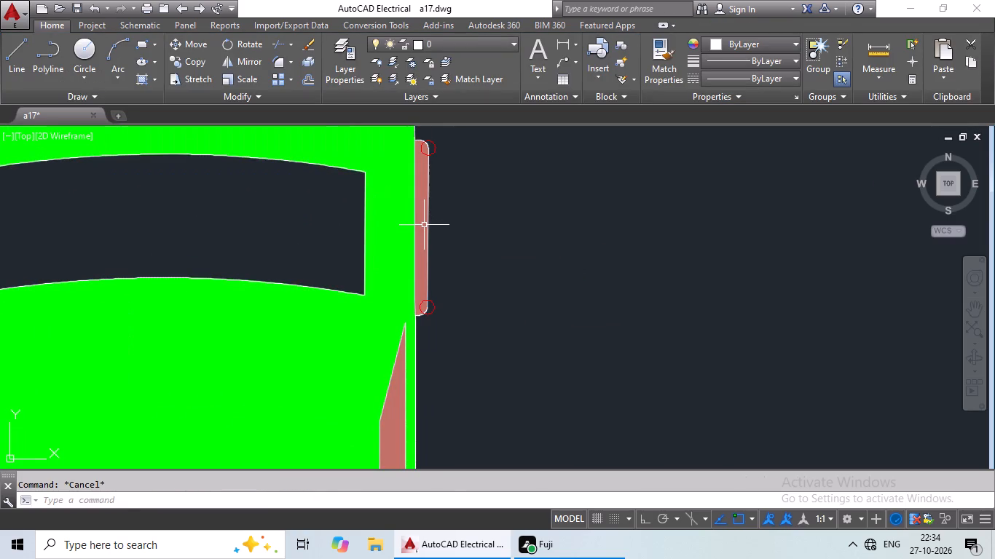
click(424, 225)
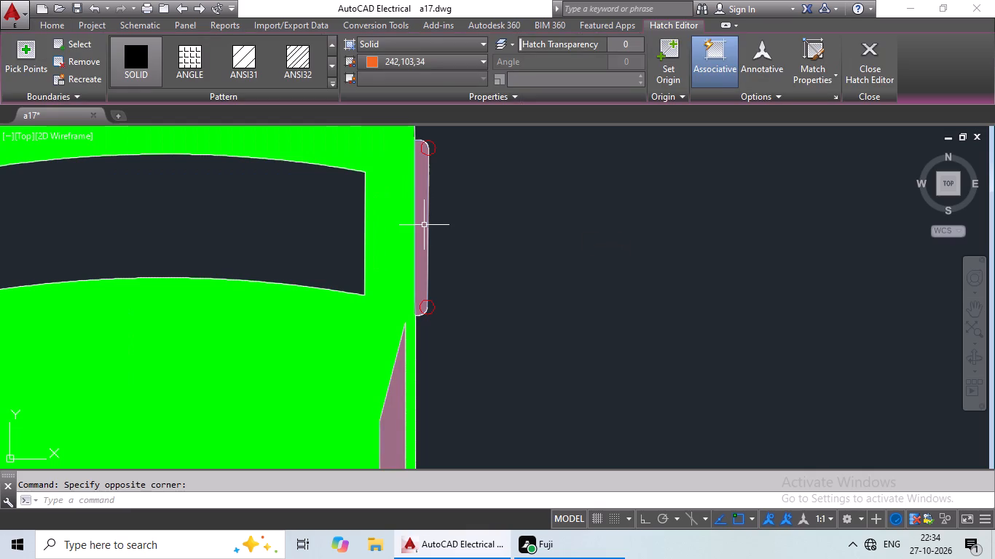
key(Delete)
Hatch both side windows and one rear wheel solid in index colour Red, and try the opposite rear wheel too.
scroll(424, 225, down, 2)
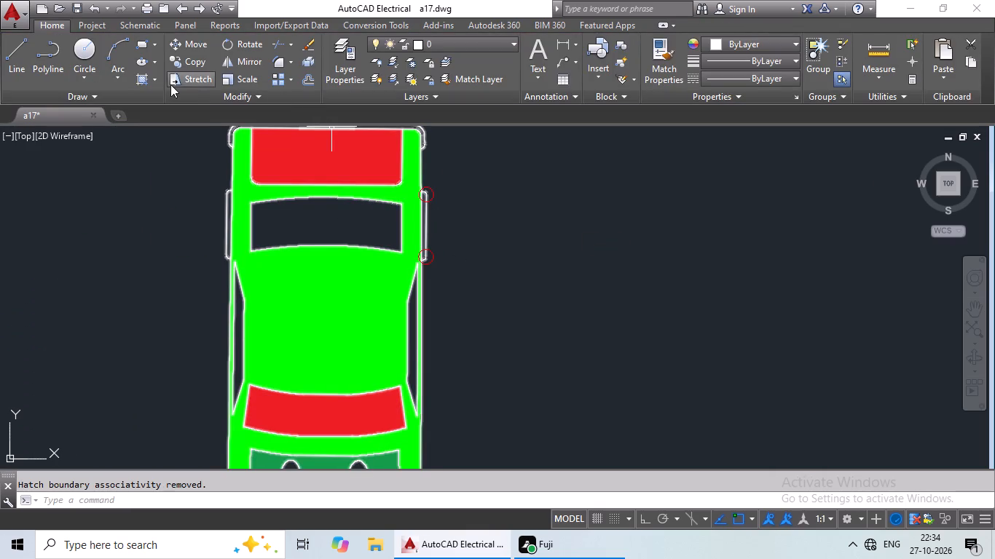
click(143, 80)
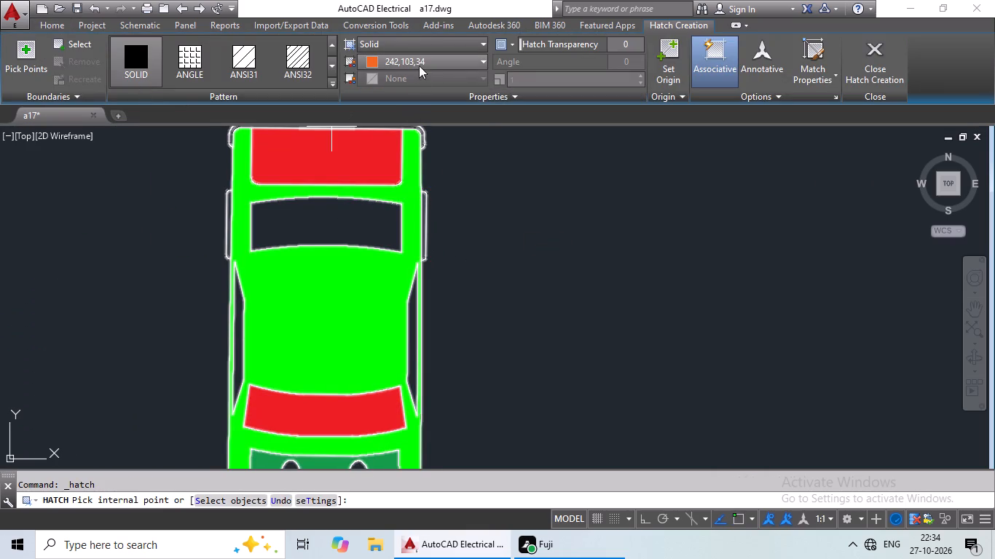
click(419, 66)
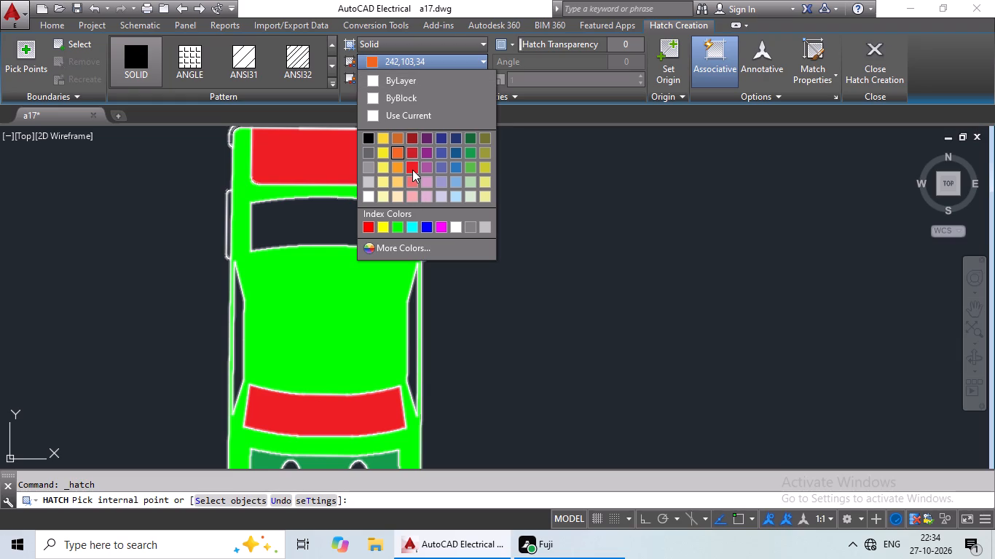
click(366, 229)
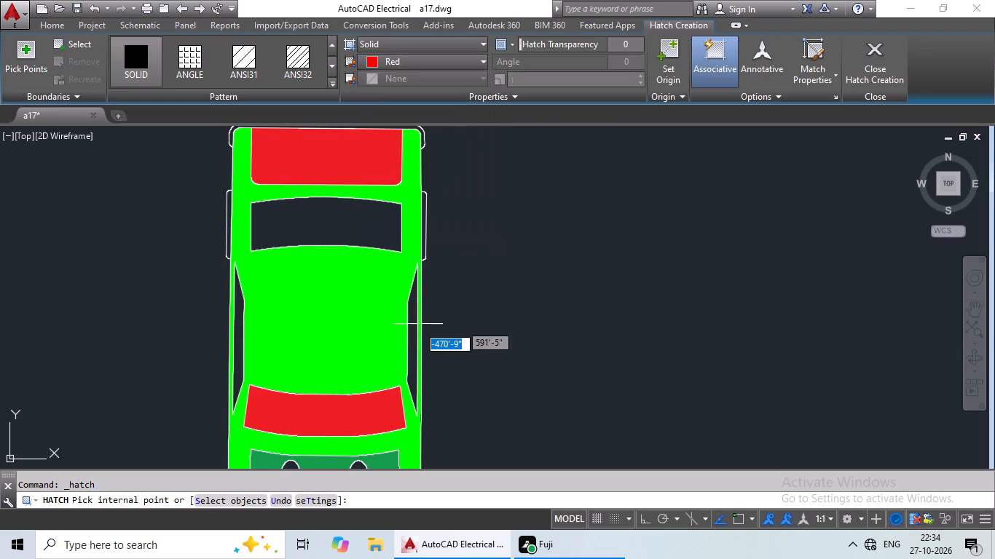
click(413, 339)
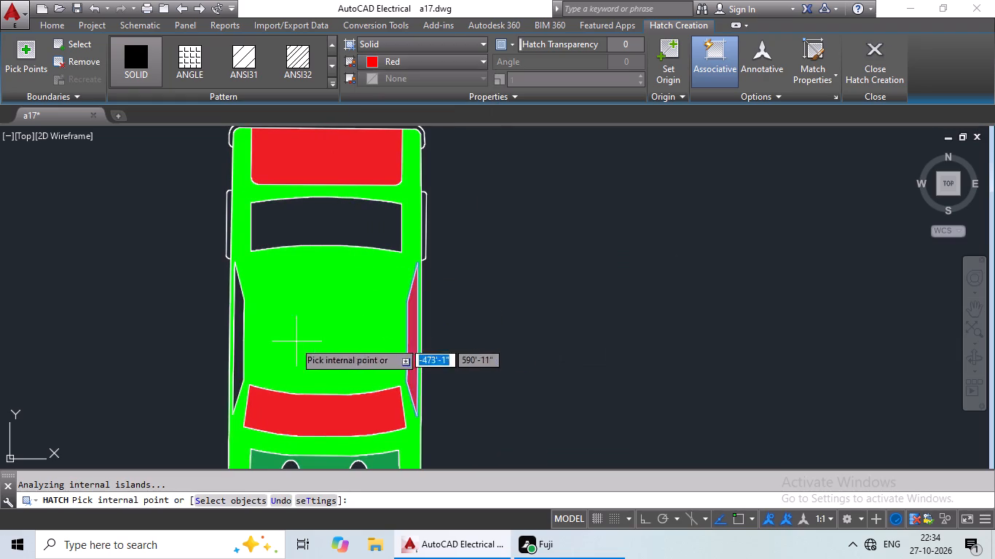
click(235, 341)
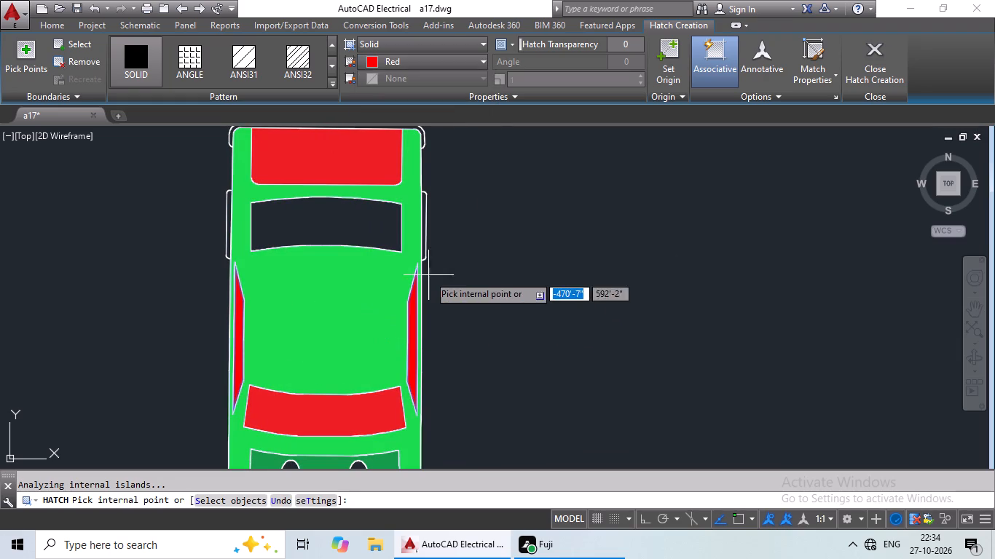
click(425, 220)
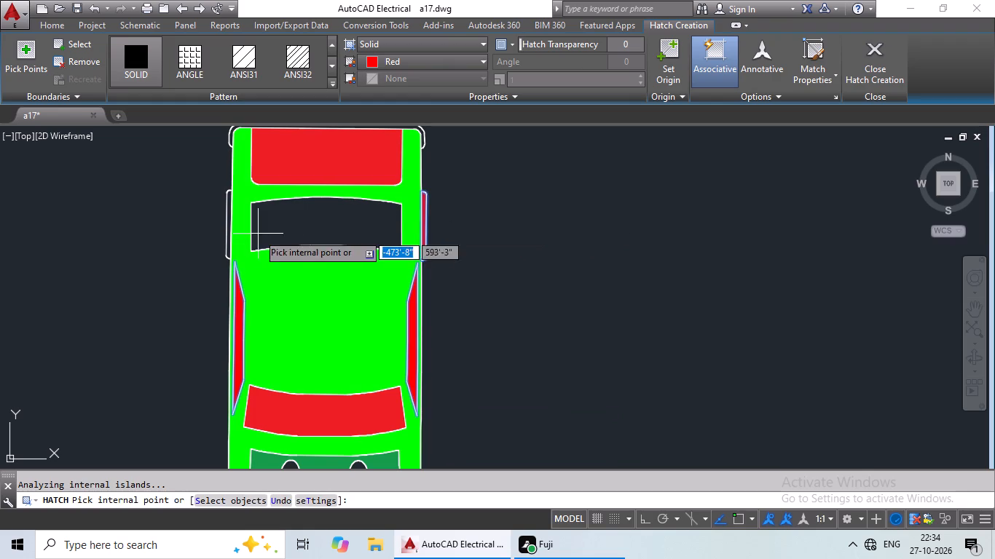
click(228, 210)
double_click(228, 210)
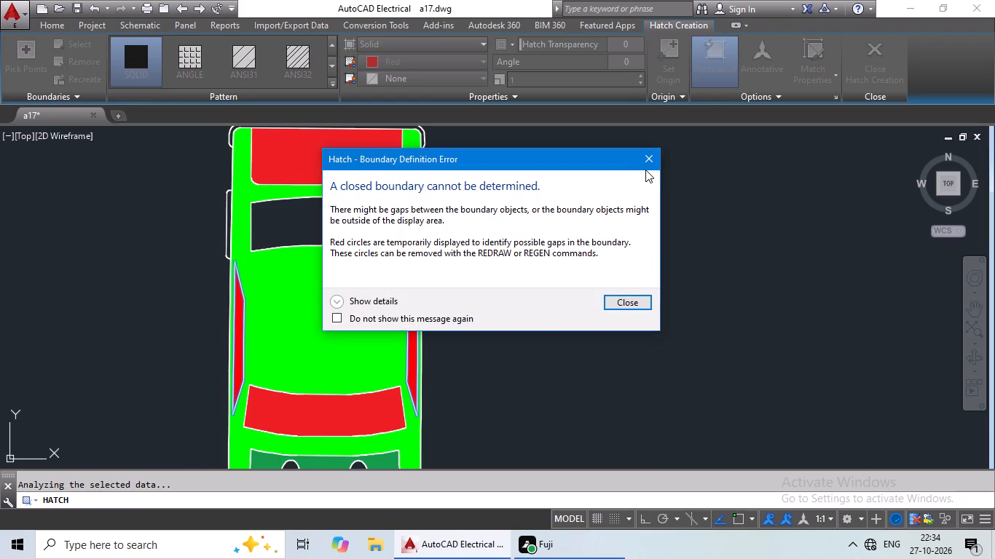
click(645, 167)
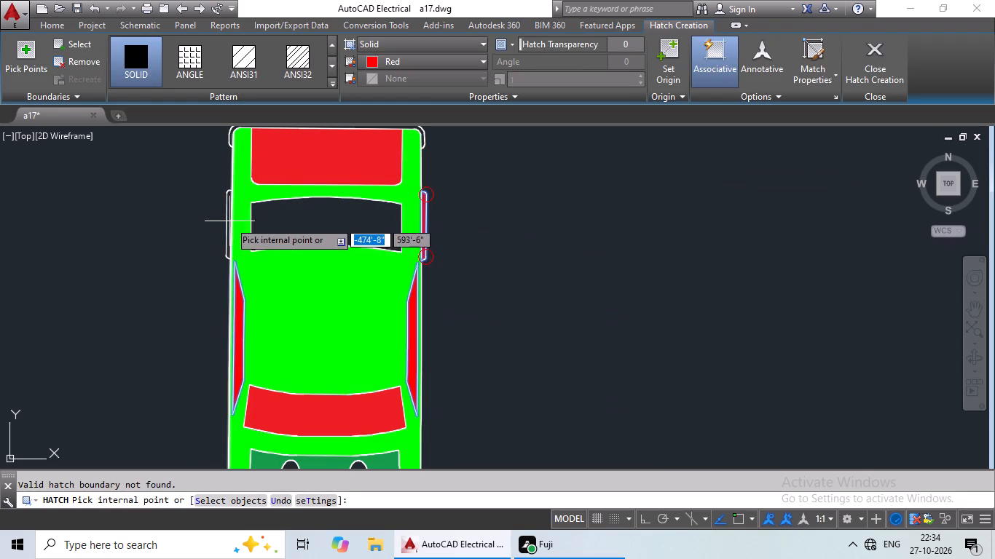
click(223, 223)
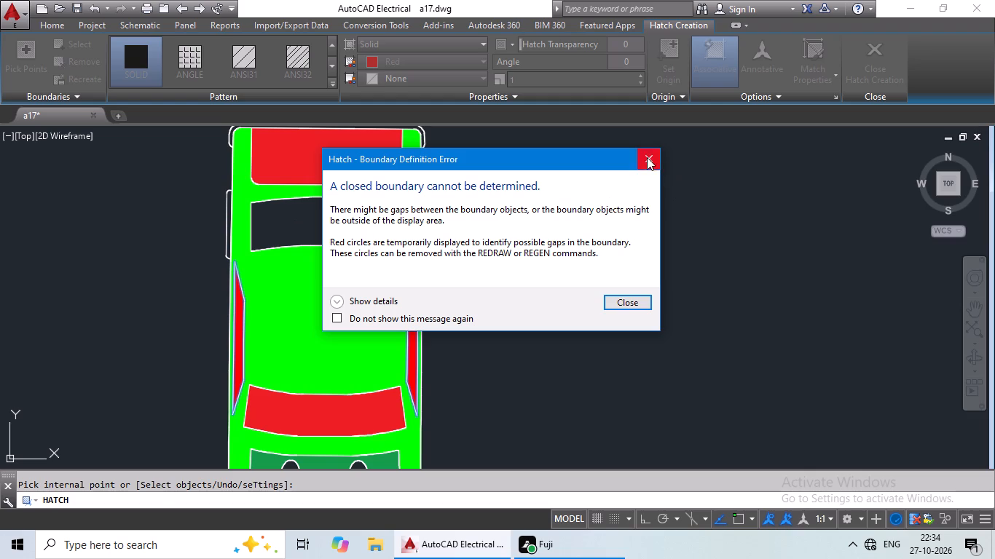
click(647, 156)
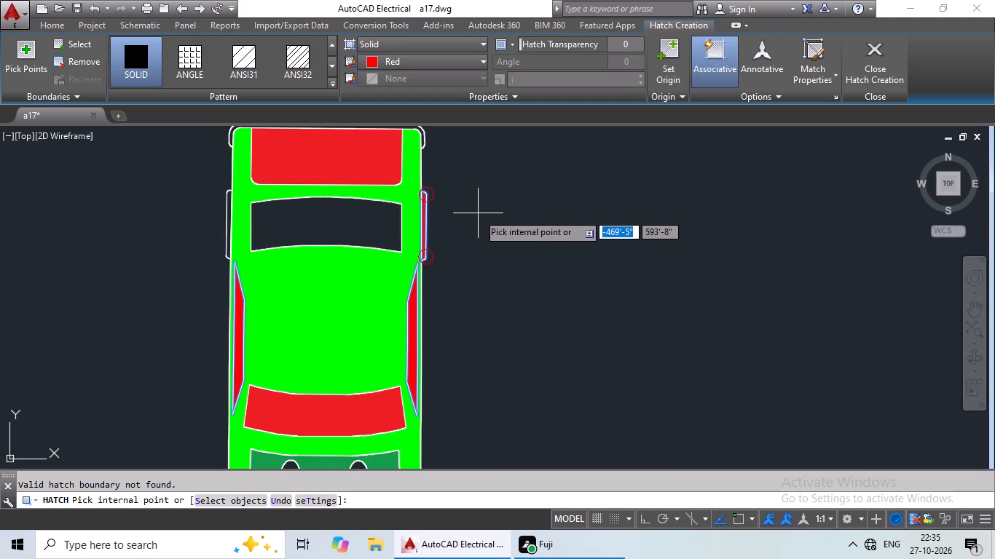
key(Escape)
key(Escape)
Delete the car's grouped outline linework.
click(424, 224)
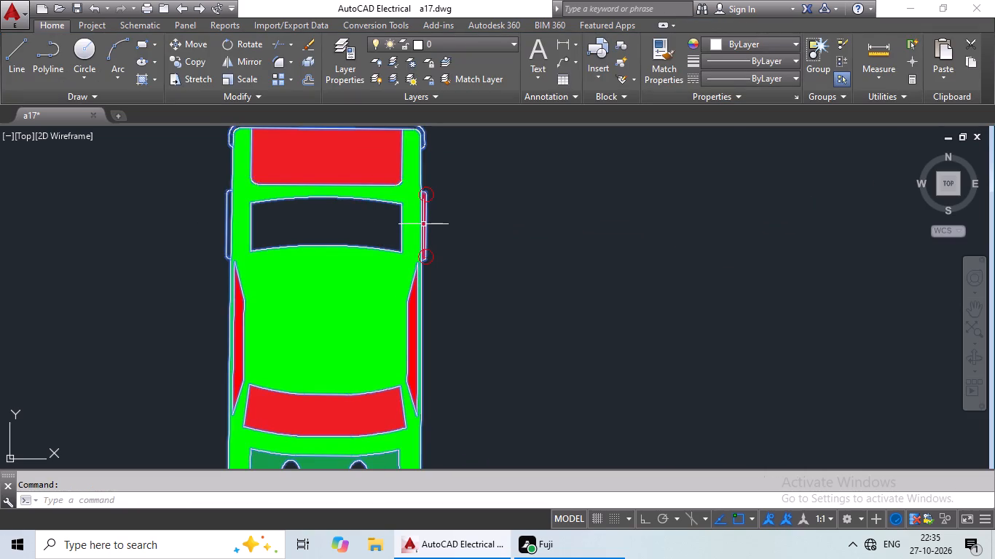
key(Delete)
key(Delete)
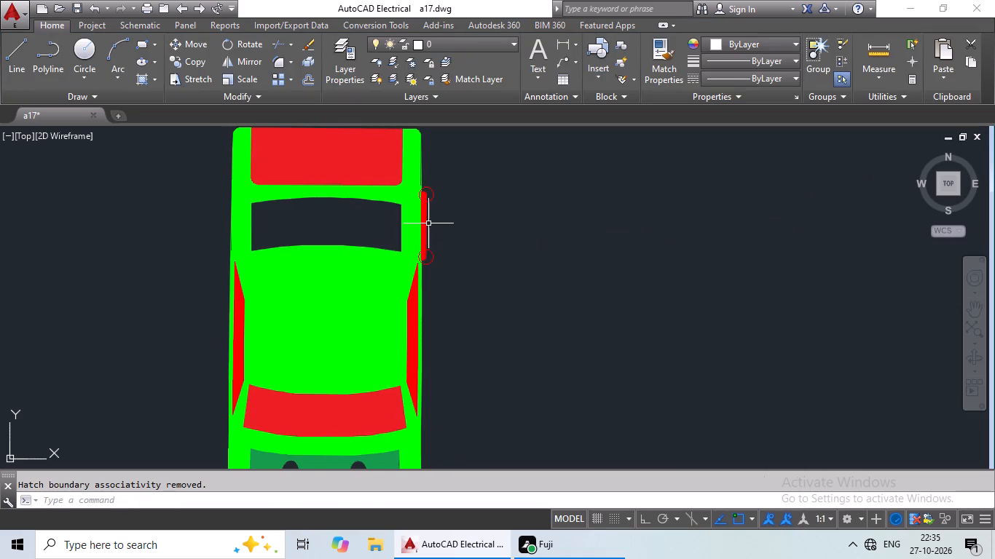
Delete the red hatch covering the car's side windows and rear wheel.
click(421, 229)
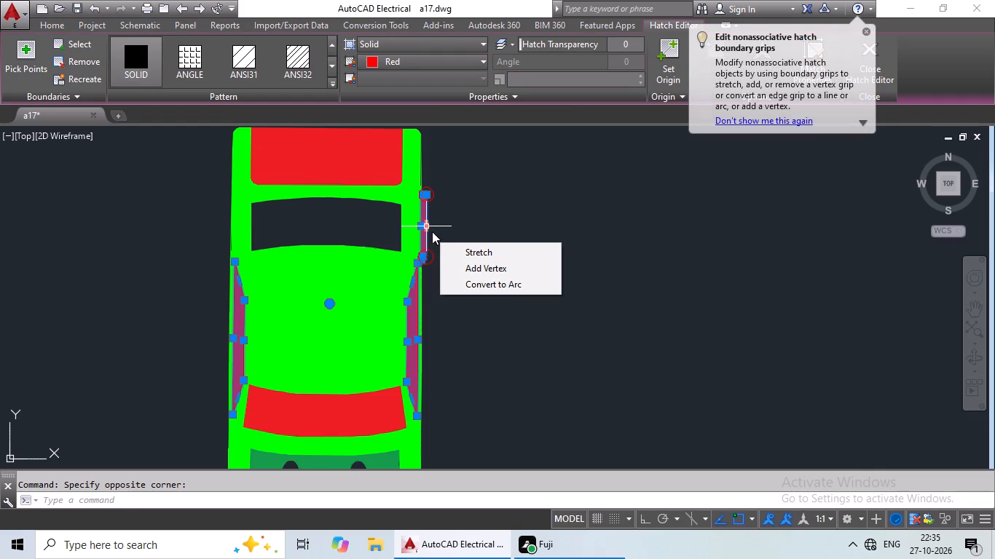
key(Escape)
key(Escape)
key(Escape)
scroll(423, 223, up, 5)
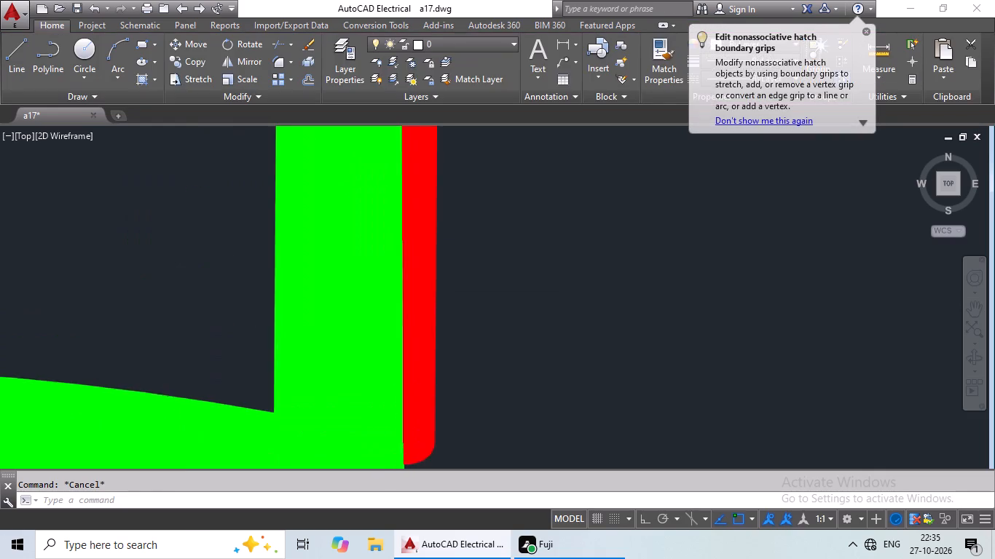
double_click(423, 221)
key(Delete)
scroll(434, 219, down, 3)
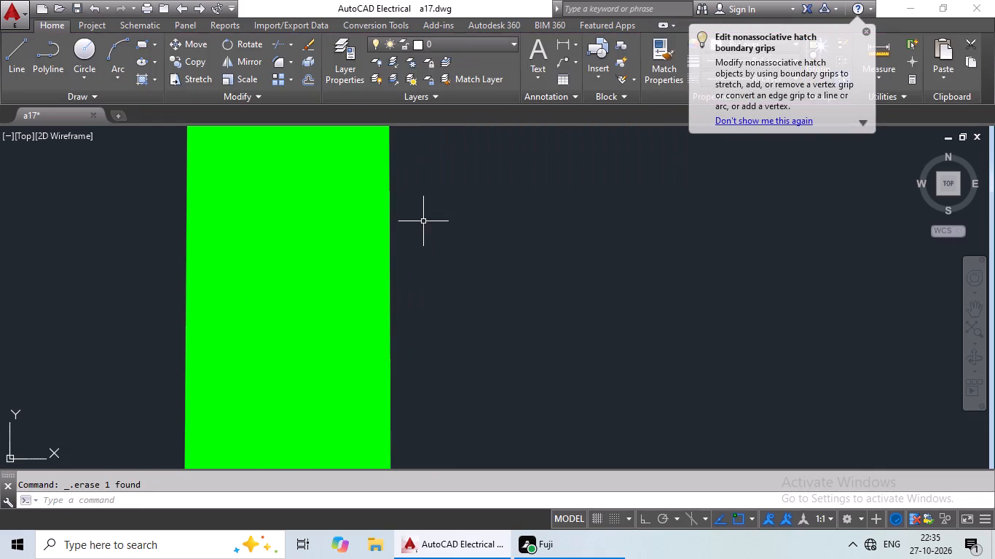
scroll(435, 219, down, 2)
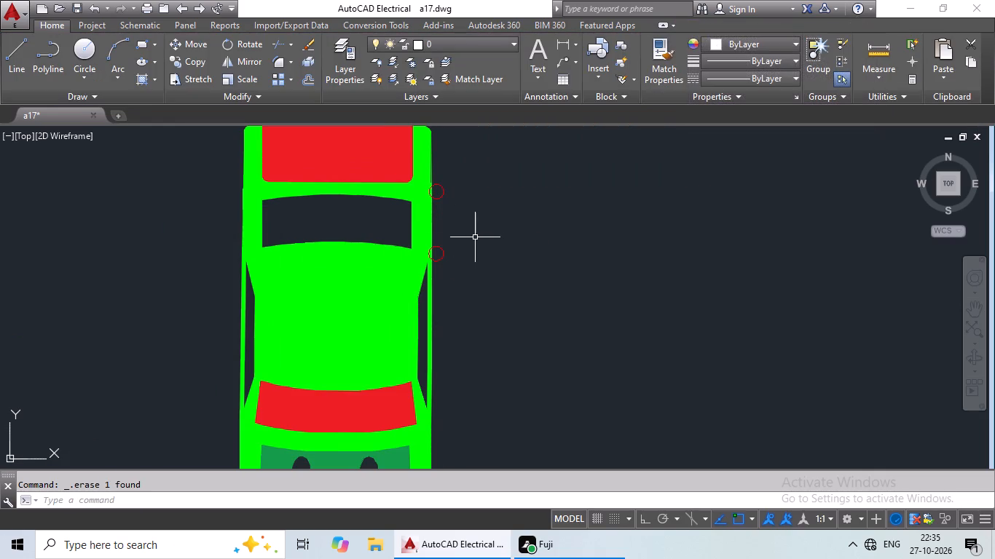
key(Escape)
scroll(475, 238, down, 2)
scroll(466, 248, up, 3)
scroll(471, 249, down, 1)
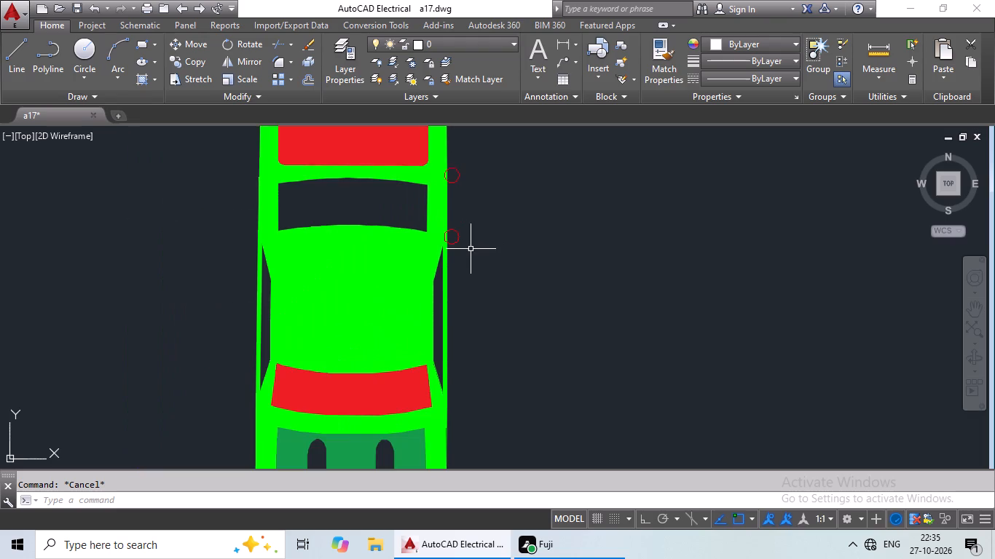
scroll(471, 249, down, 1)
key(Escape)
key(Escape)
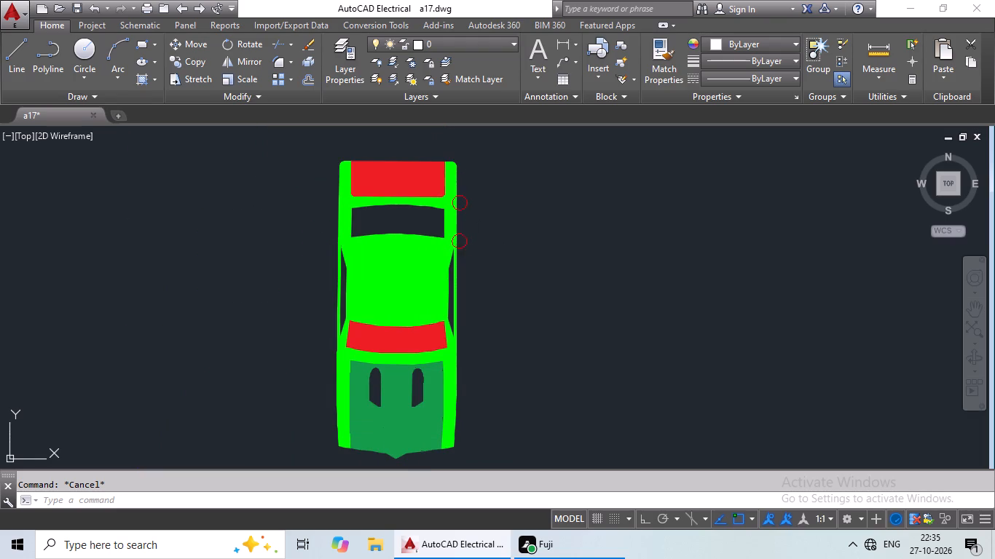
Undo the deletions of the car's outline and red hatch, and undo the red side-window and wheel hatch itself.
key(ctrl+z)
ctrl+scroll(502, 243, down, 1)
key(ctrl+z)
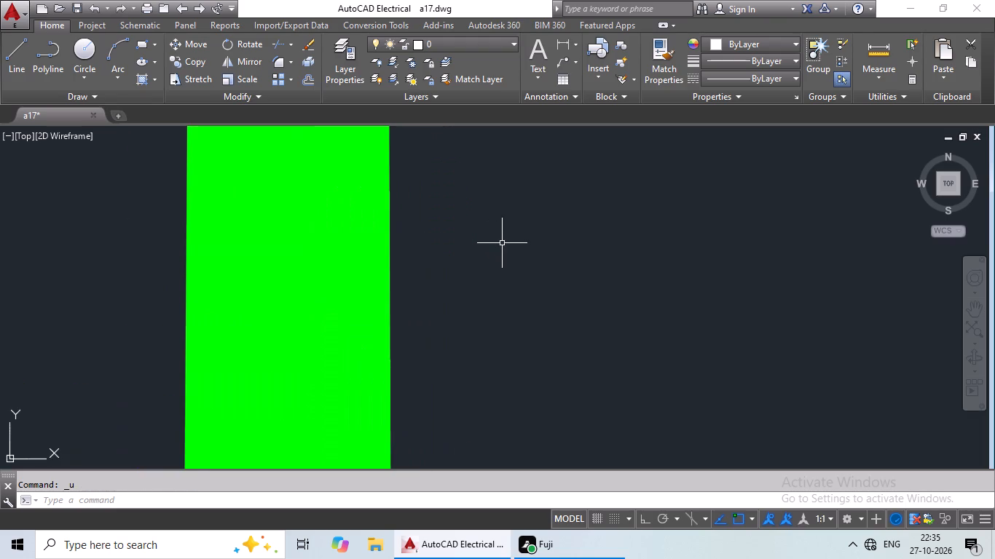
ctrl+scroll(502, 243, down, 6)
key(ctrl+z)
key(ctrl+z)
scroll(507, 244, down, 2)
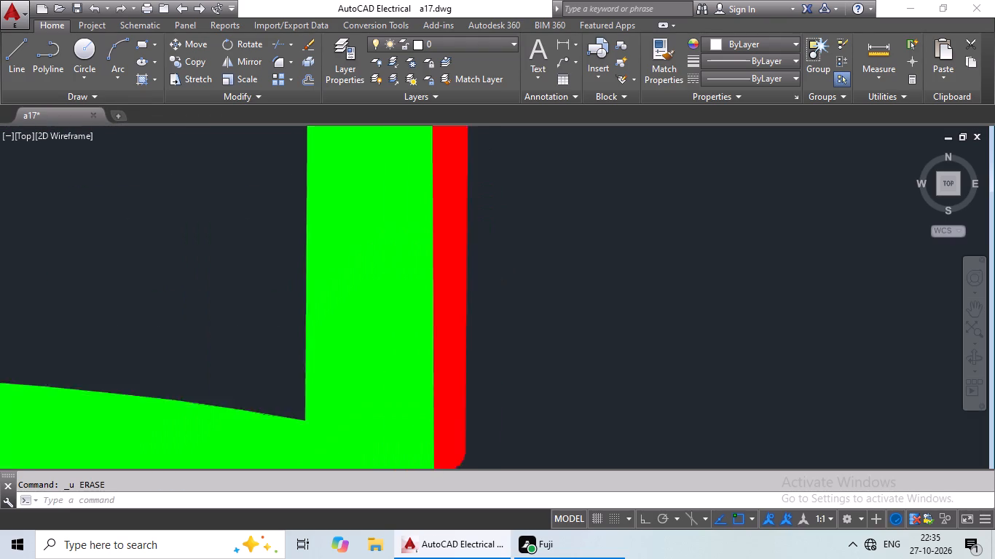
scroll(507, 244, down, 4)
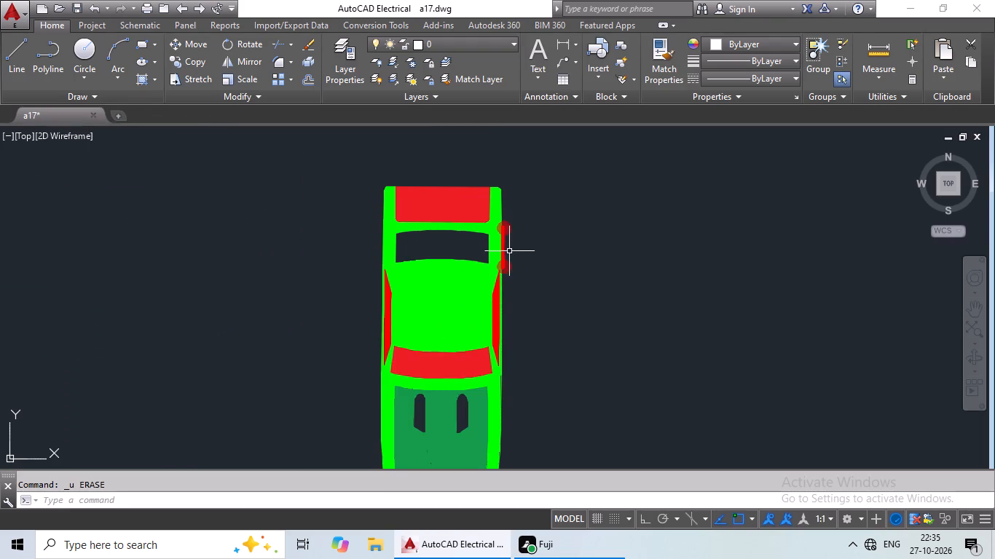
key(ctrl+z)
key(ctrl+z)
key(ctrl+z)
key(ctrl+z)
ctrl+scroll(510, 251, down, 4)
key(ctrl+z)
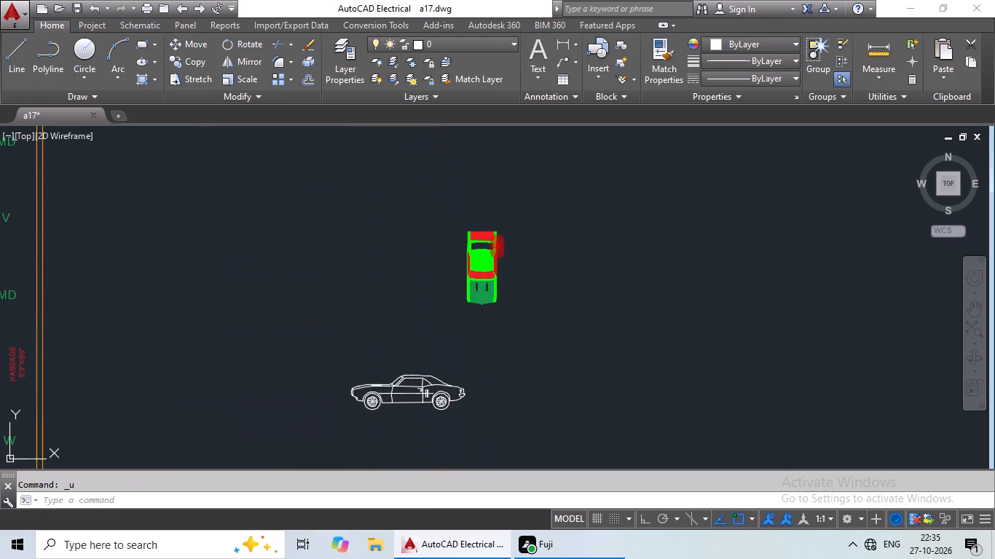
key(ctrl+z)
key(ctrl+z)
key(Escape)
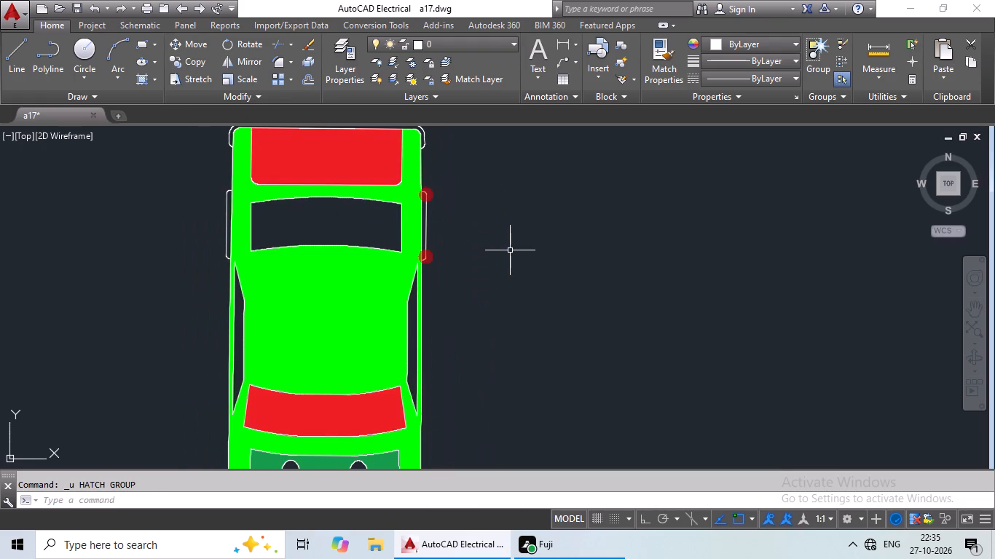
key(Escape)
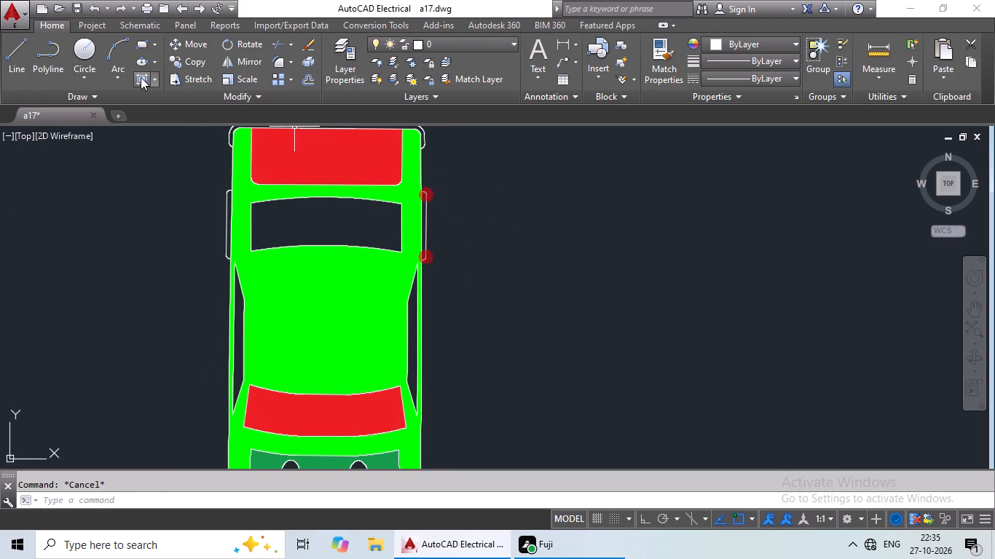
Hatch both side windows and the rear bumper with a solid fill in colour 242,113,114.
click(141, 77)
click(396, 64)
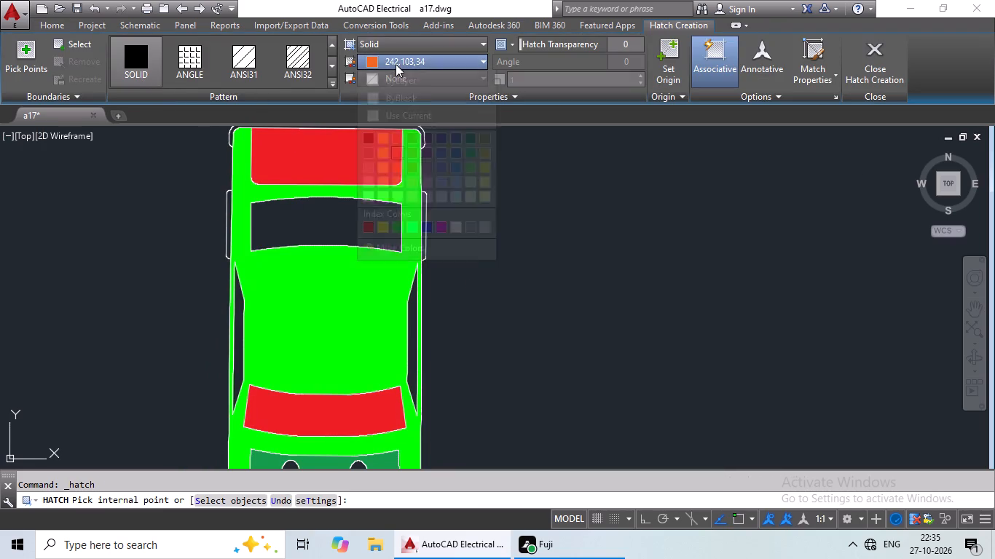
click(413, 178)
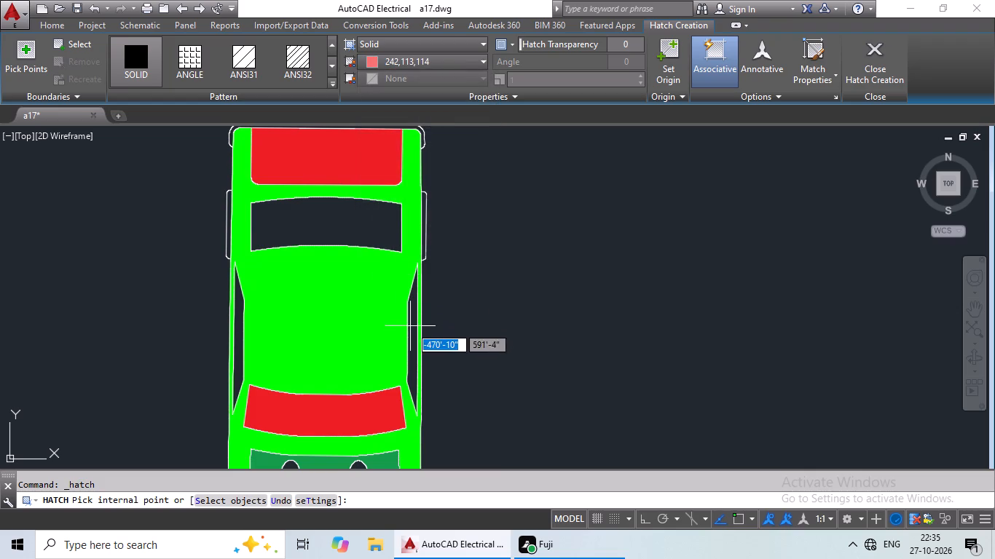
click(410, 328)
click(235, 332)
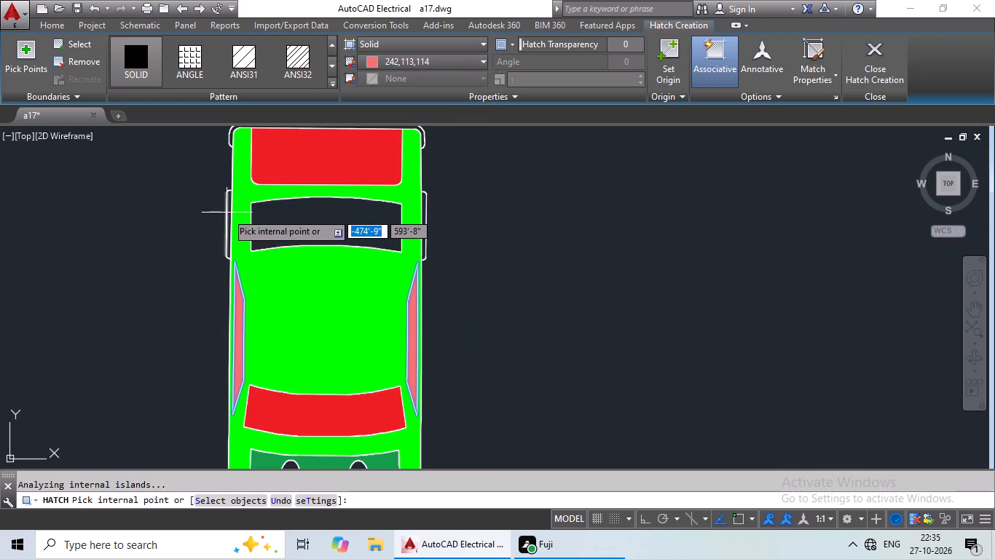
middle_drag(304, 194, 300, 305)
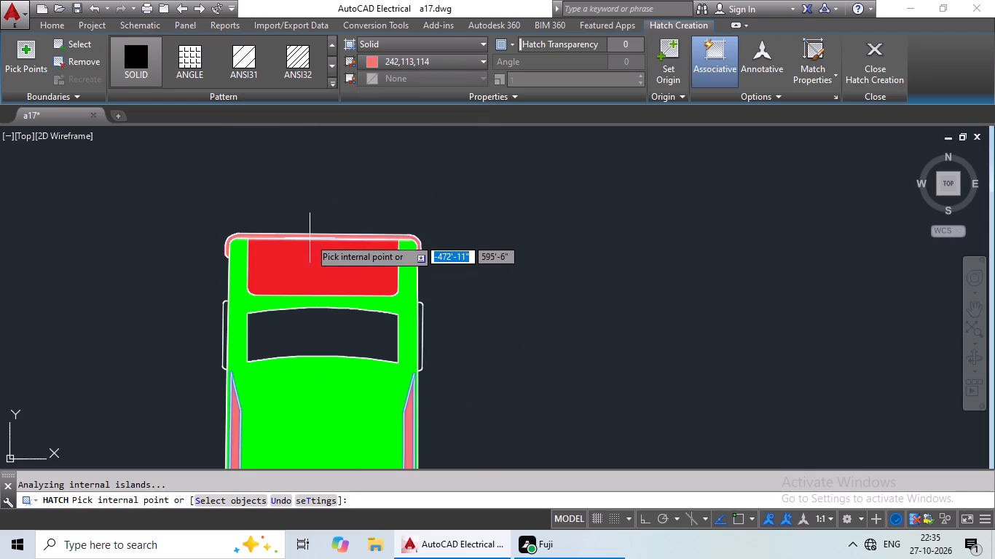
click(310, 238)
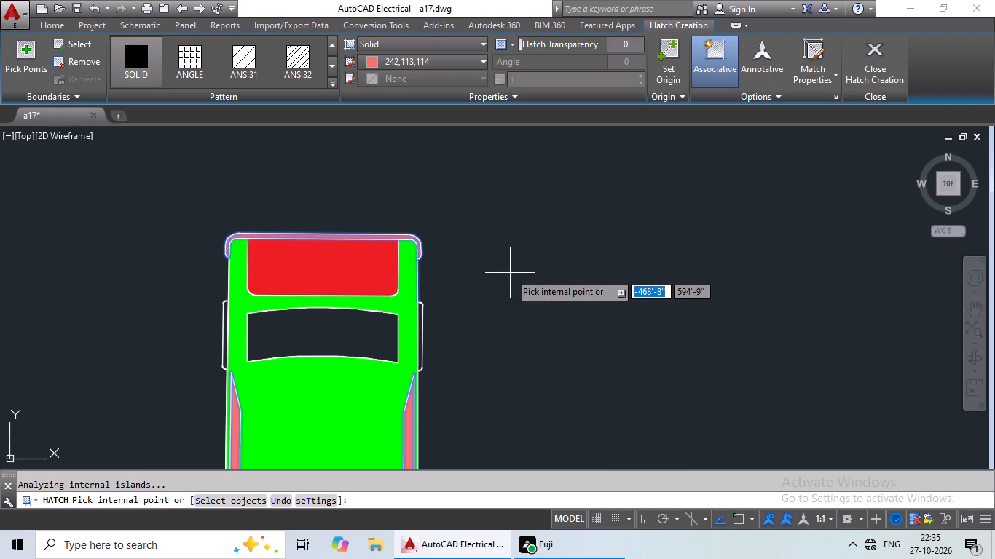
key(Escape)
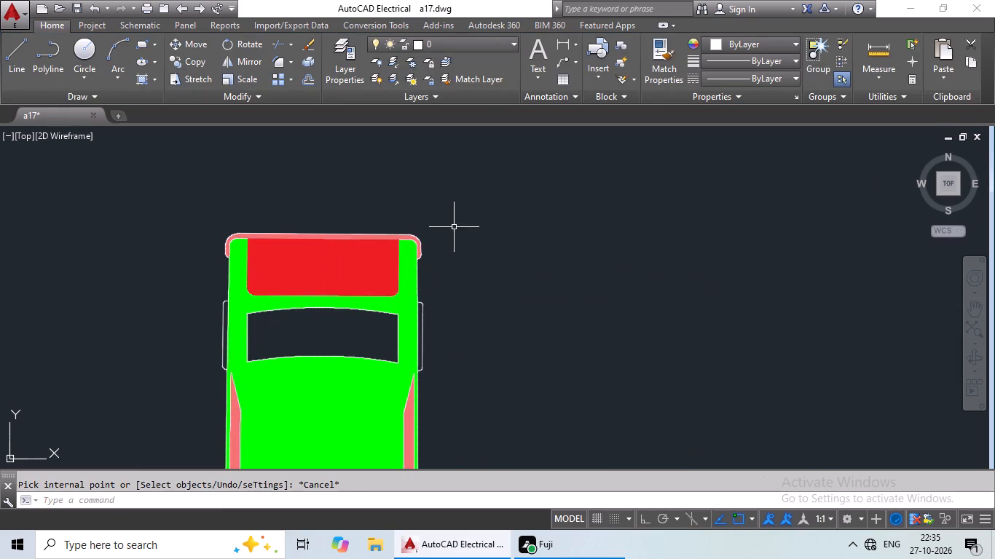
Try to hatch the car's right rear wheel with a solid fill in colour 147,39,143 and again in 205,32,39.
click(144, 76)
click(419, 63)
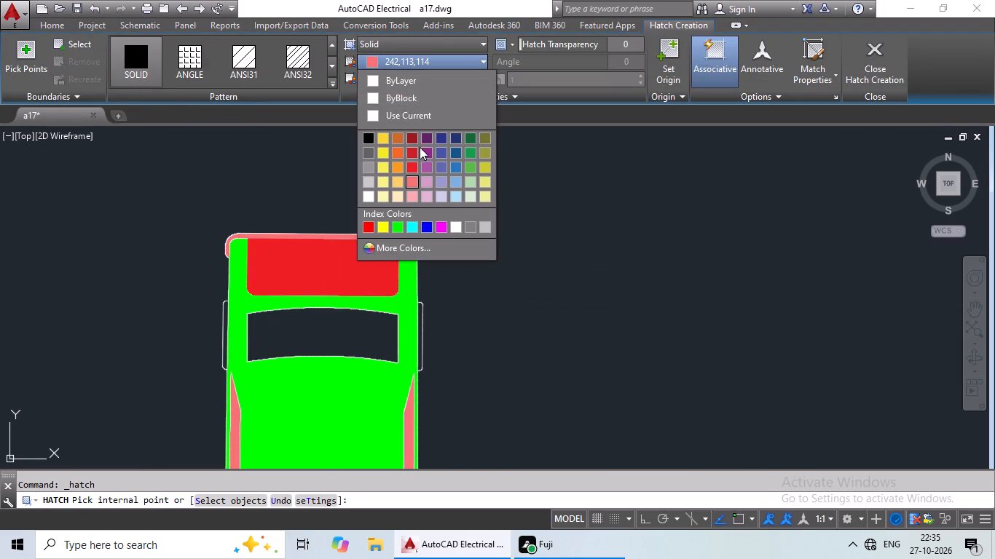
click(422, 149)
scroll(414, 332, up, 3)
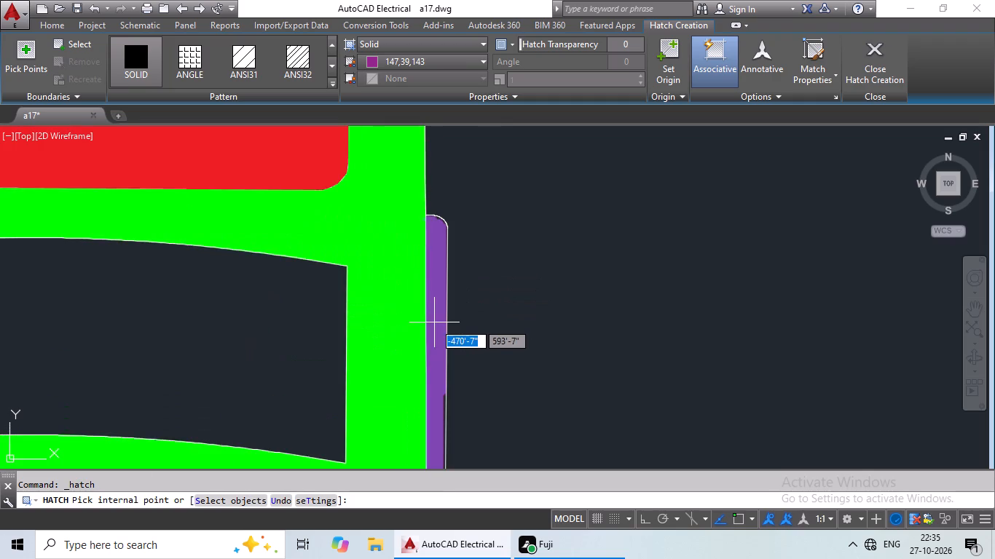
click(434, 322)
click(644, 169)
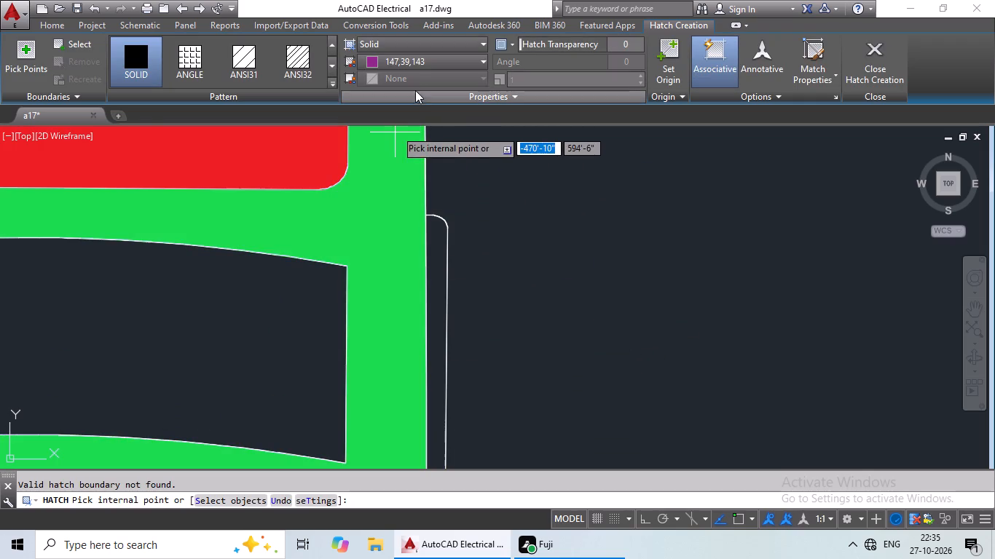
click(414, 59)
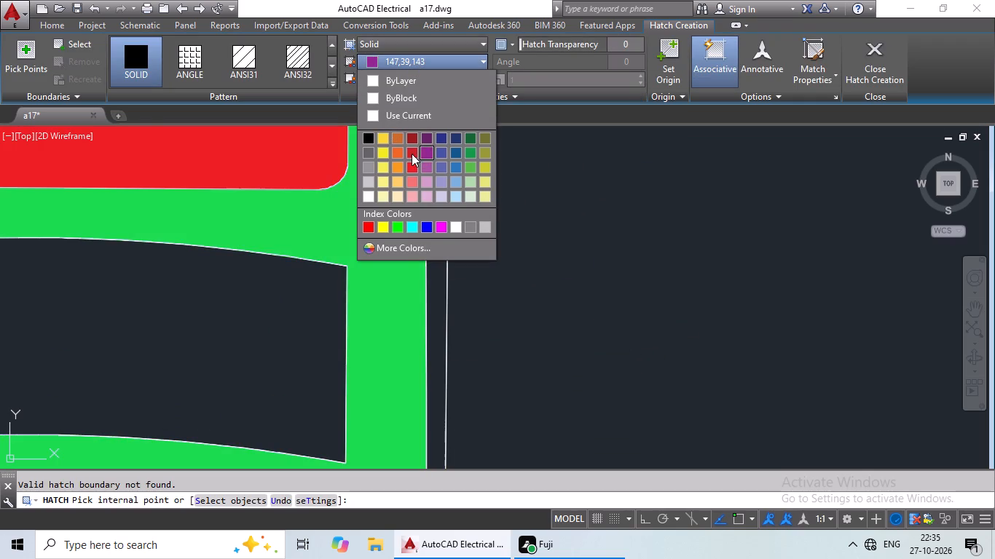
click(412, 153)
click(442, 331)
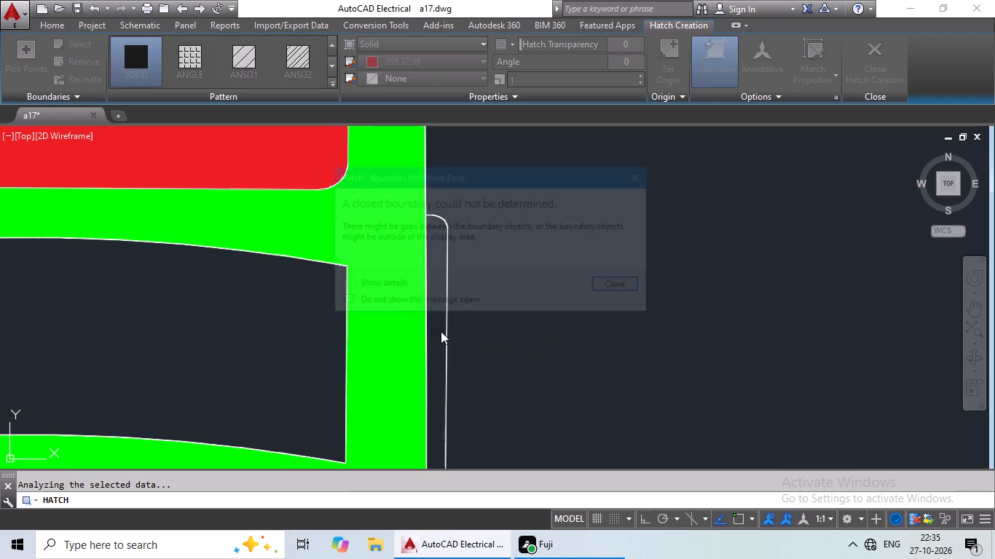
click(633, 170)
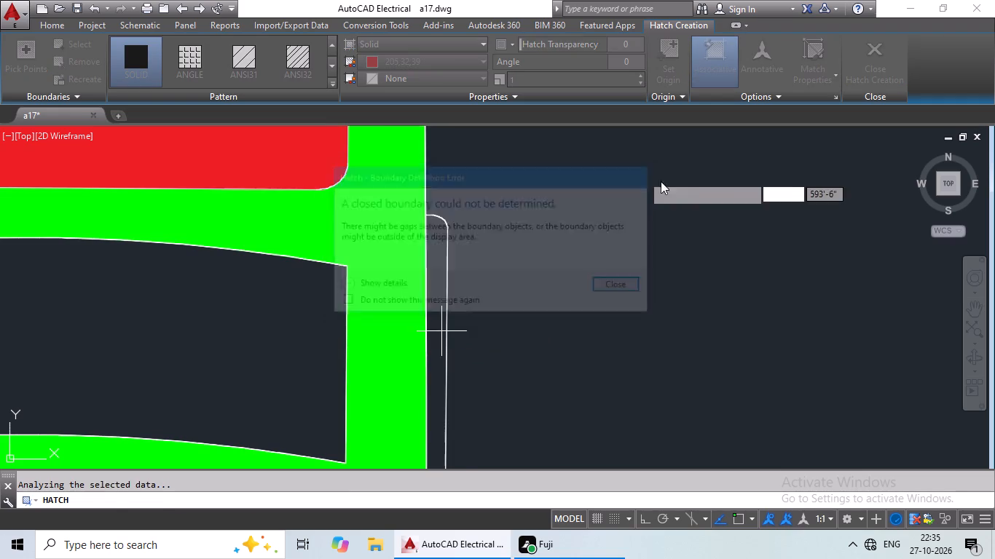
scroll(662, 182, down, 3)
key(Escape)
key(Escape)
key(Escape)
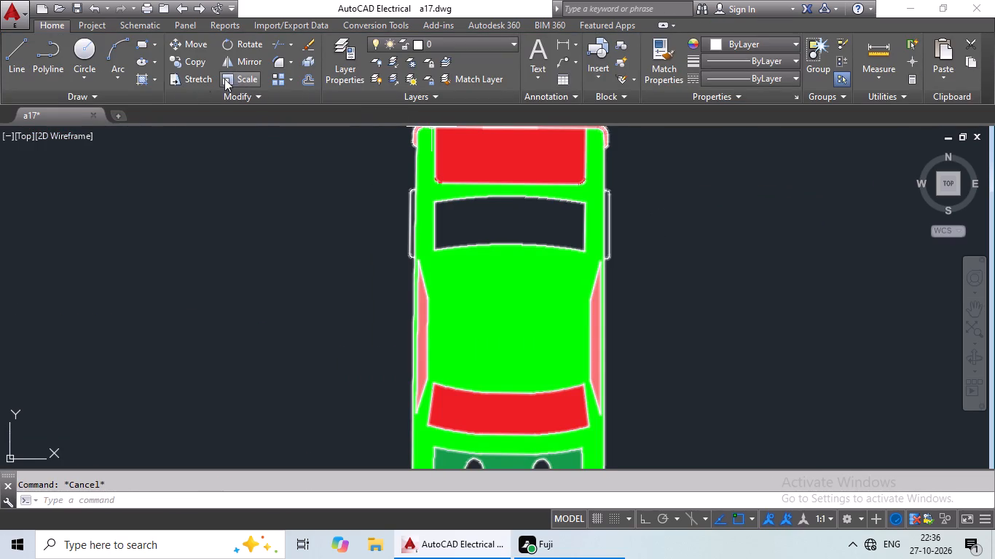
Hatch both rear wheels and the rear window with a solid fill in colour 242,113,114.
click(143, 78)
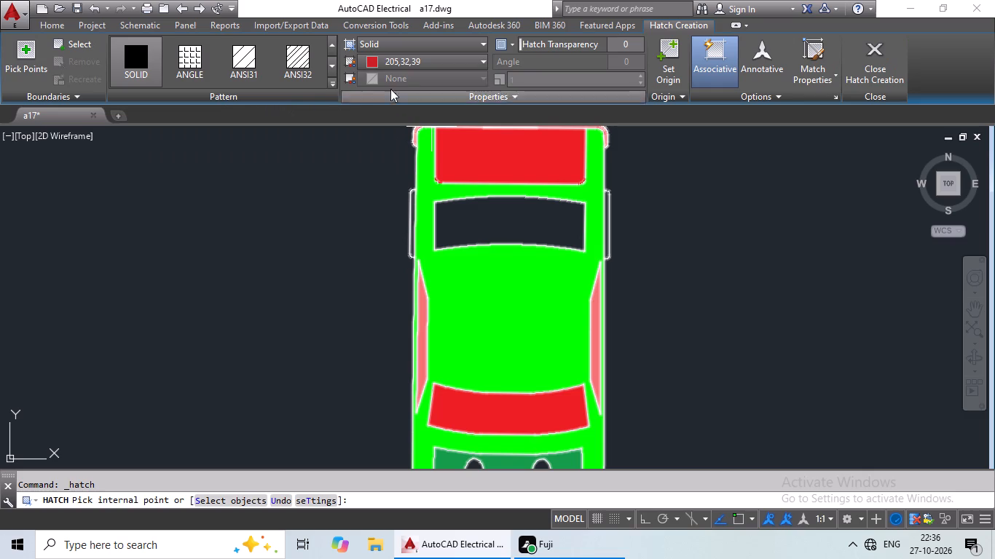
click(410, 59)
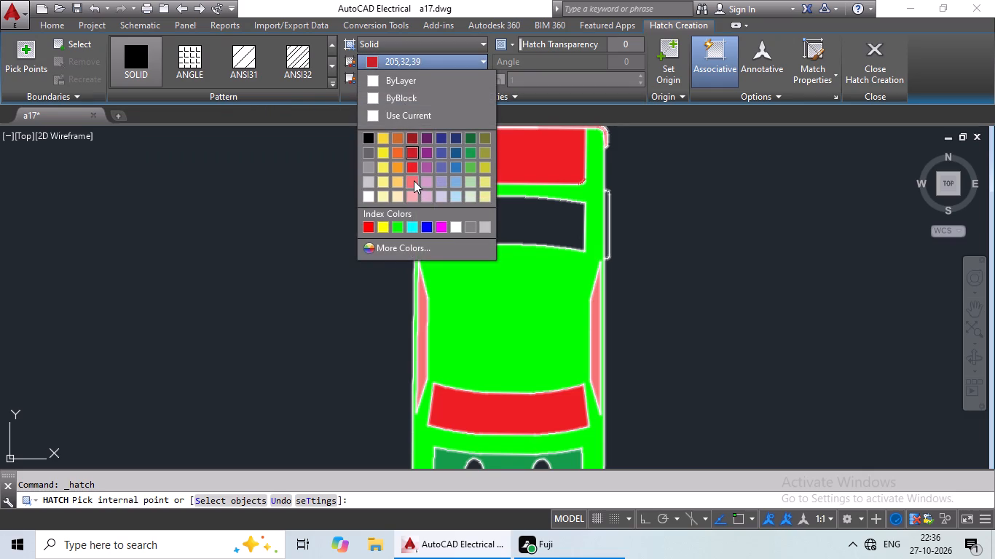
click(414, 181)
click(412, 231)
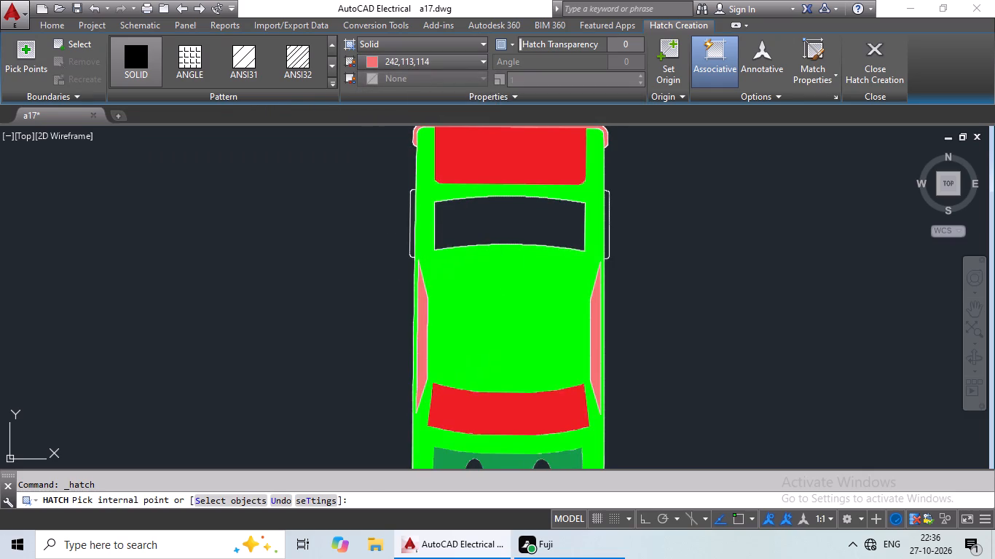
click(607, 224)
click(520, 224)
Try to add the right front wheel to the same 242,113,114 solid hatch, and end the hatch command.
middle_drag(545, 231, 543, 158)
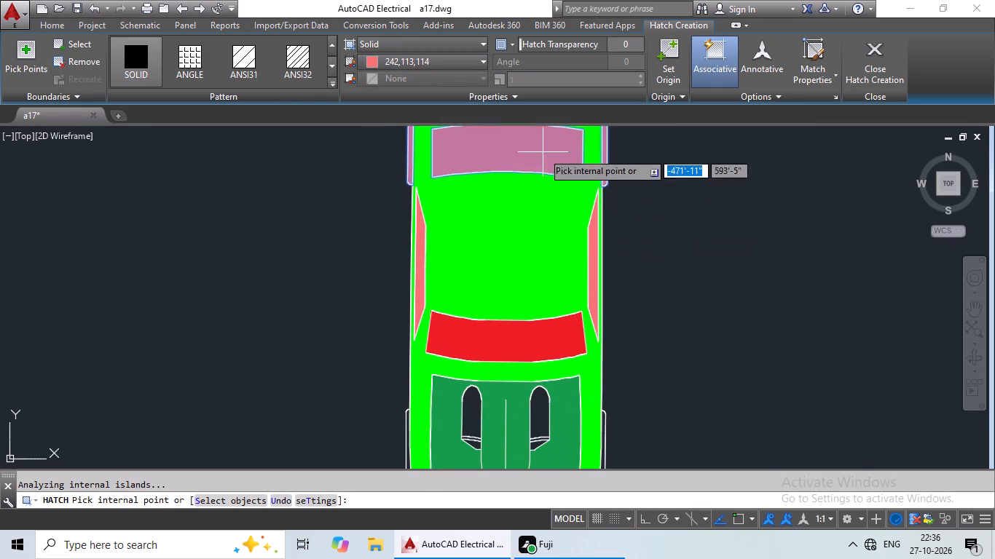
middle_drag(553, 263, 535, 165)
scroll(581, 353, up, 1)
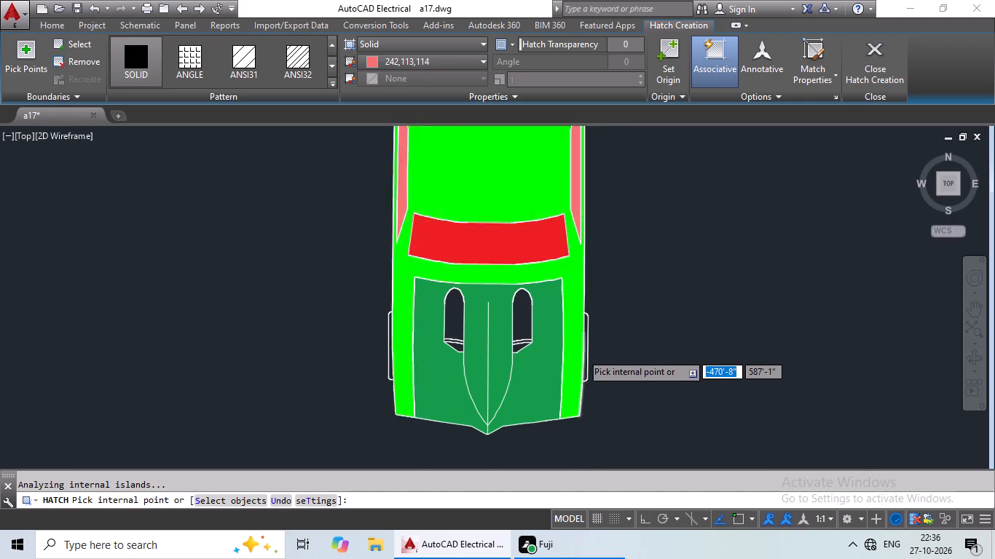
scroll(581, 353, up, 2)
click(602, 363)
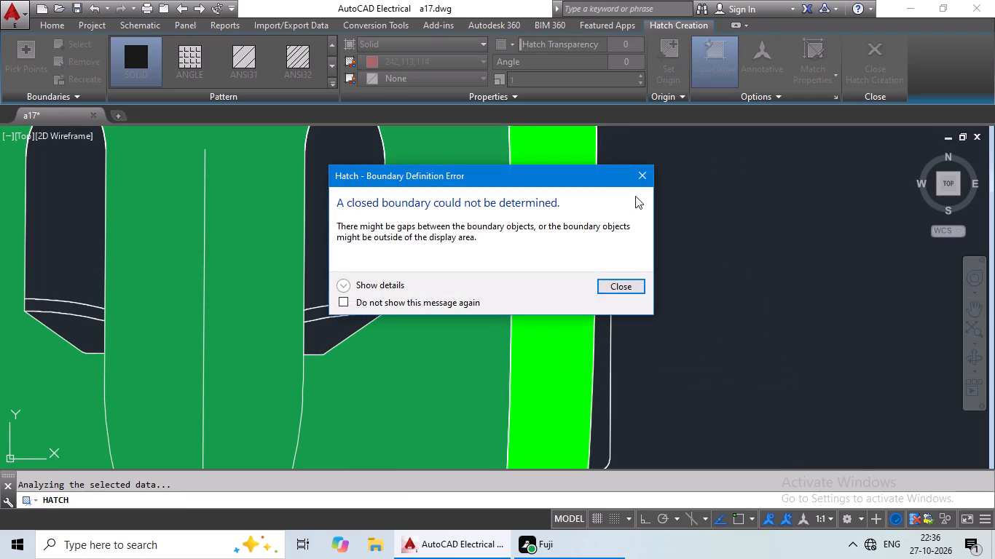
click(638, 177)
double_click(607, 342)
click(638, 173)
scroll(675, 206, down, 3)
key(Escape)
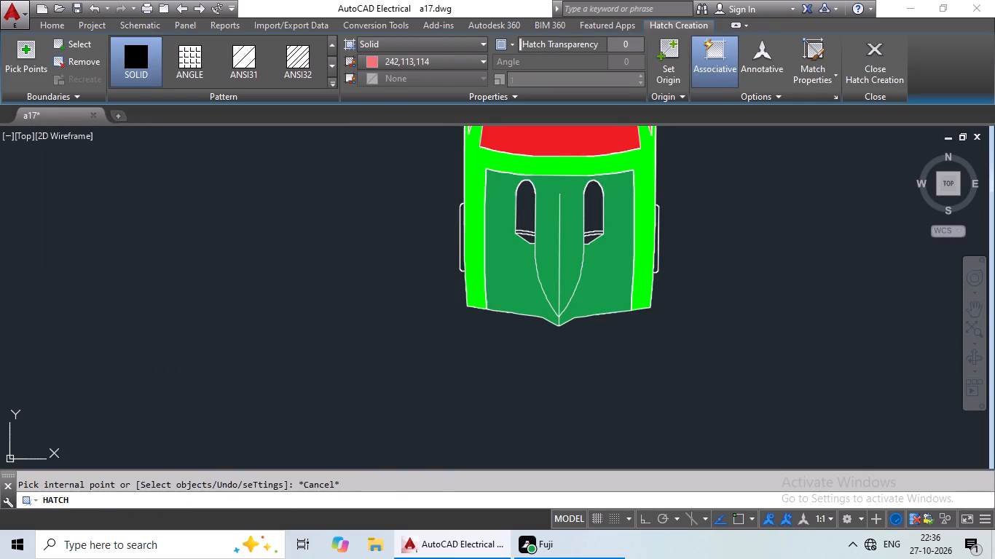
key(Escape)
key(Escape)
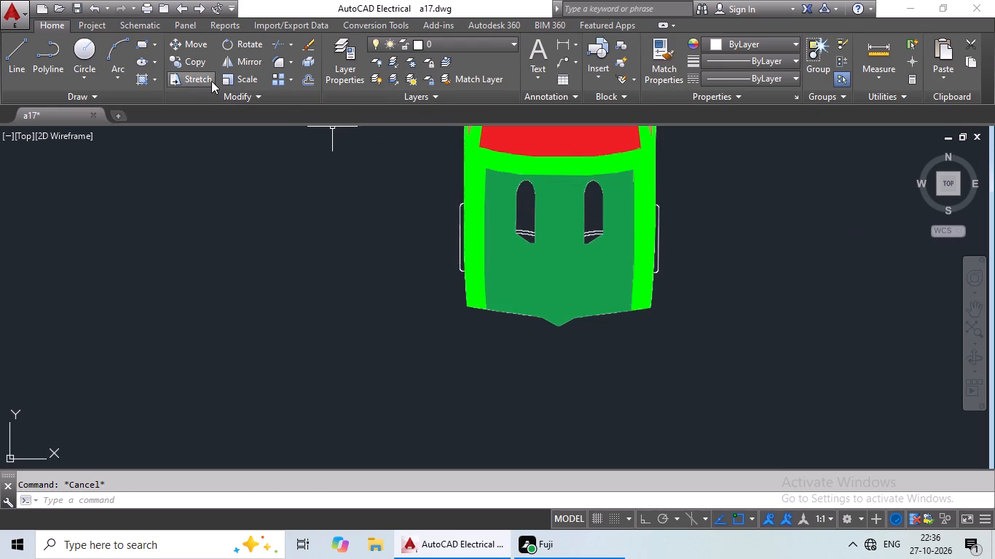
Hatch the car's right hood scoop with a solid fill in colour 69,84,165, also trying the left front wheel and left scoop.
click(146, 79)
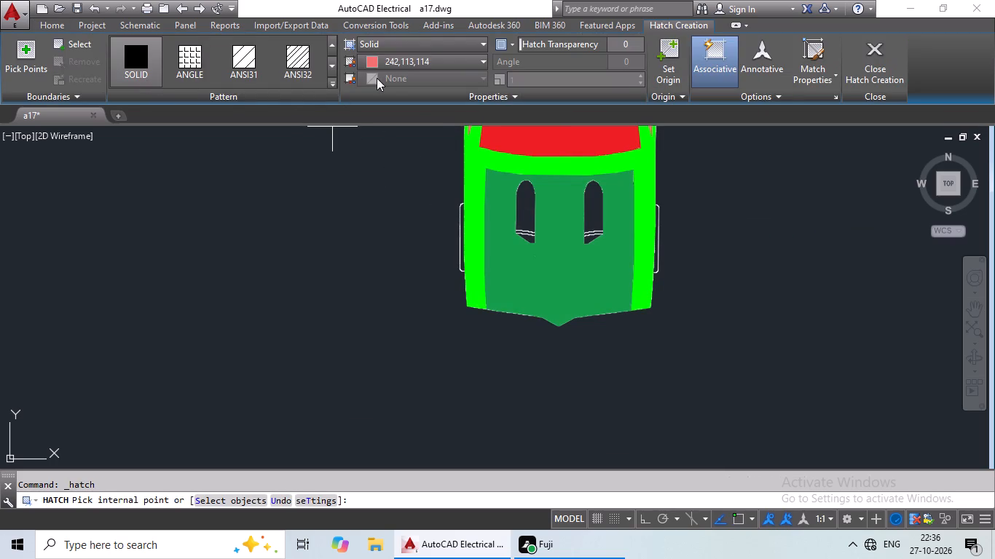
click(396, 63)
click(438, 151)
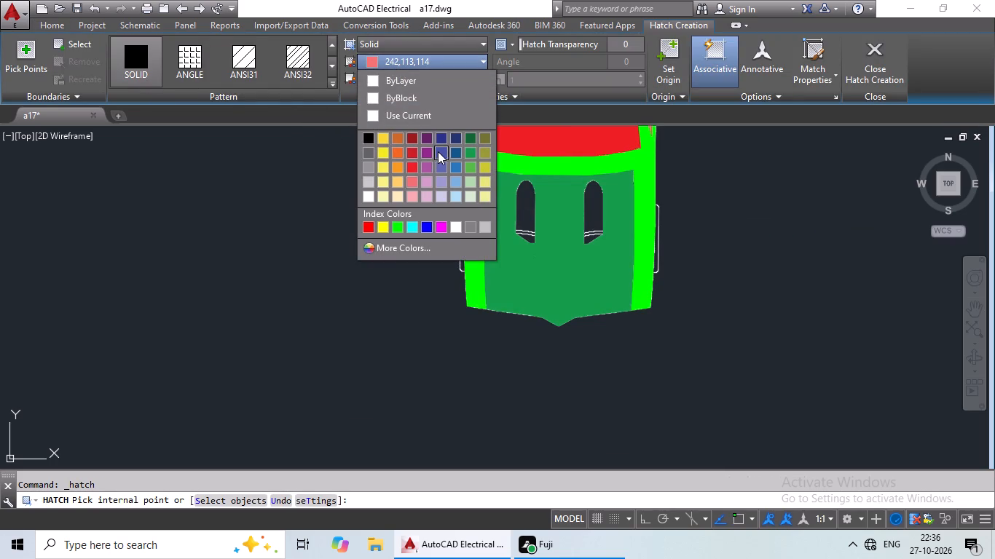
click(460, 251)
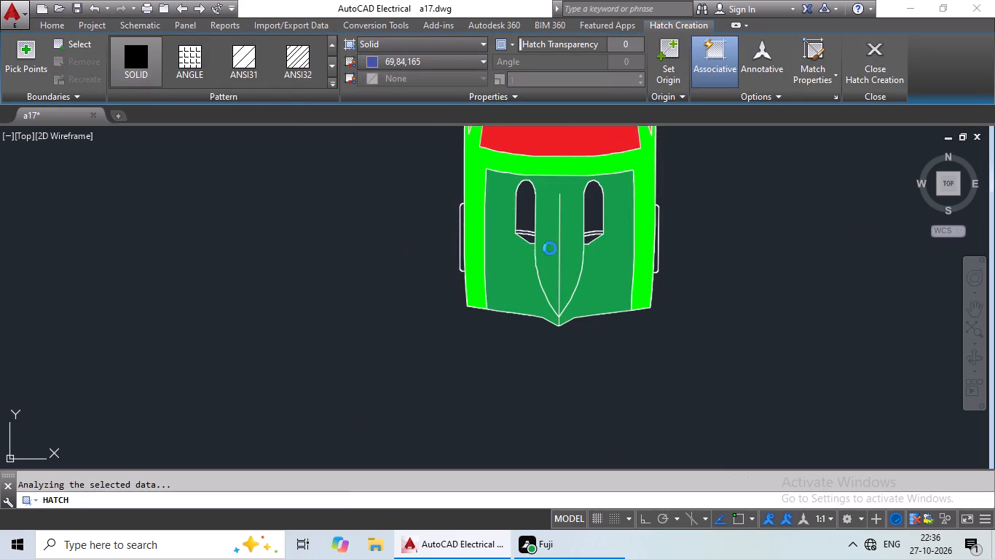
click(610, 194)
double_click(589, 200)
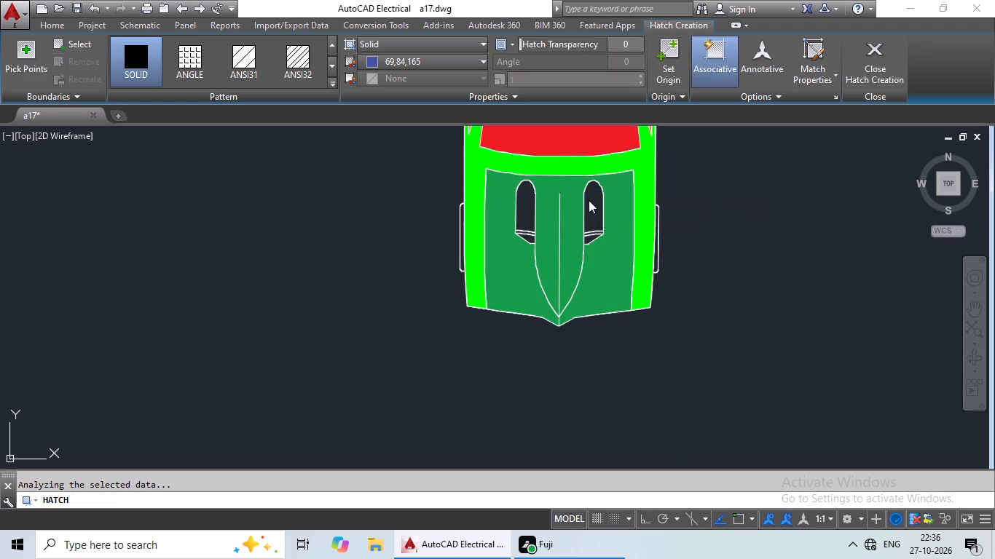
click(588, 236)
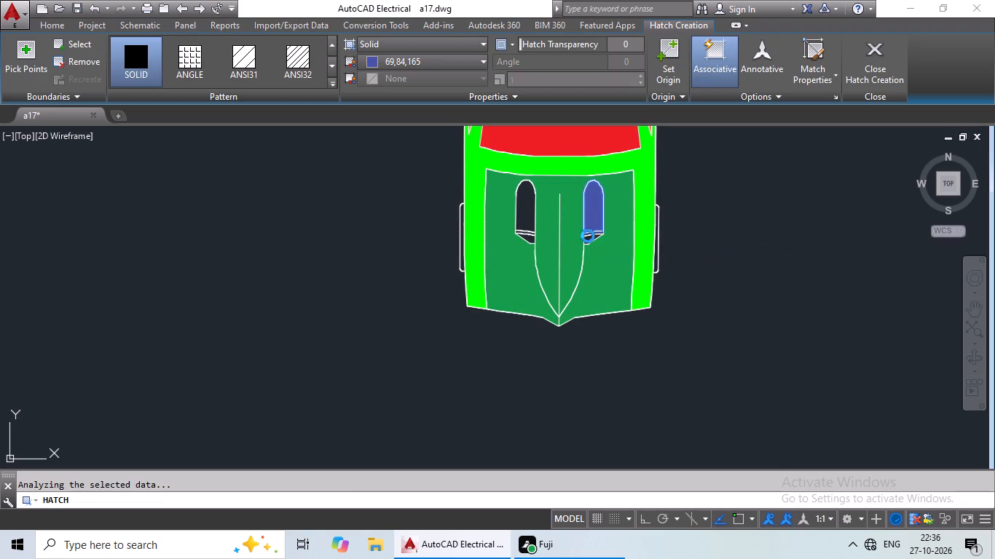
click(588, 236)
click(606, 198)
double_click(516, 203)
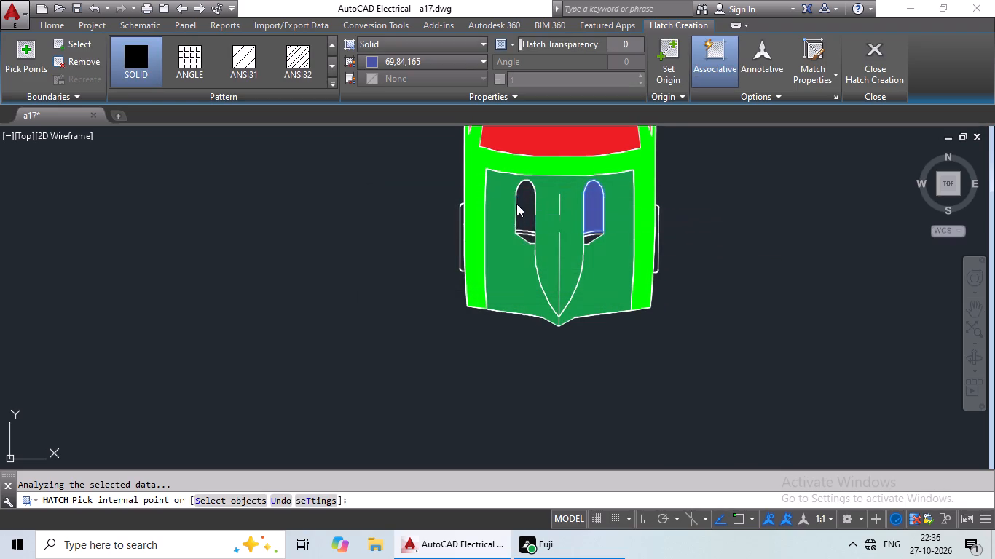
click(649, 157)
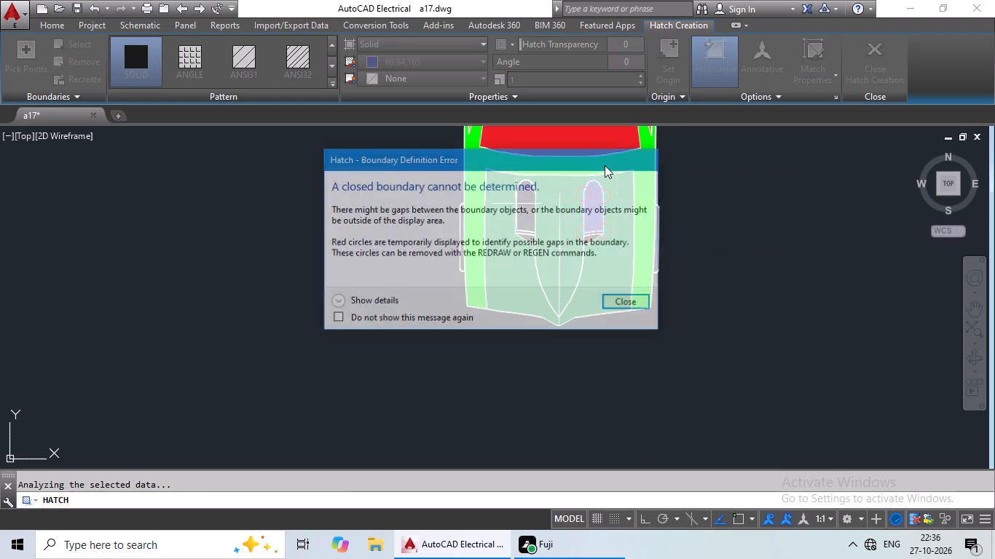
key(Escape)
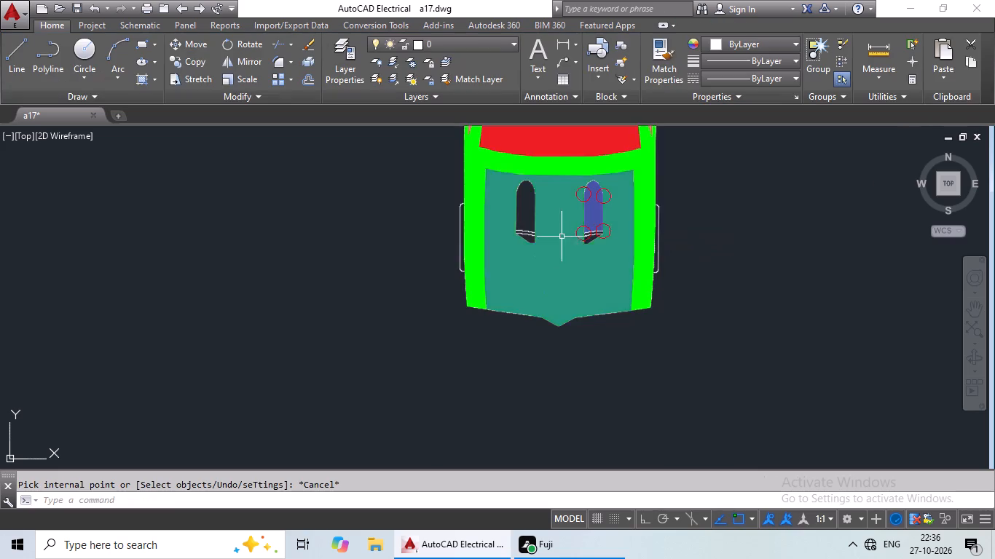
scroll(578, 235, down, 2)
middle_drag(596, 229, 479, 333)
key(Escape)
key(Escape)
key(Escape)
key(Escape)
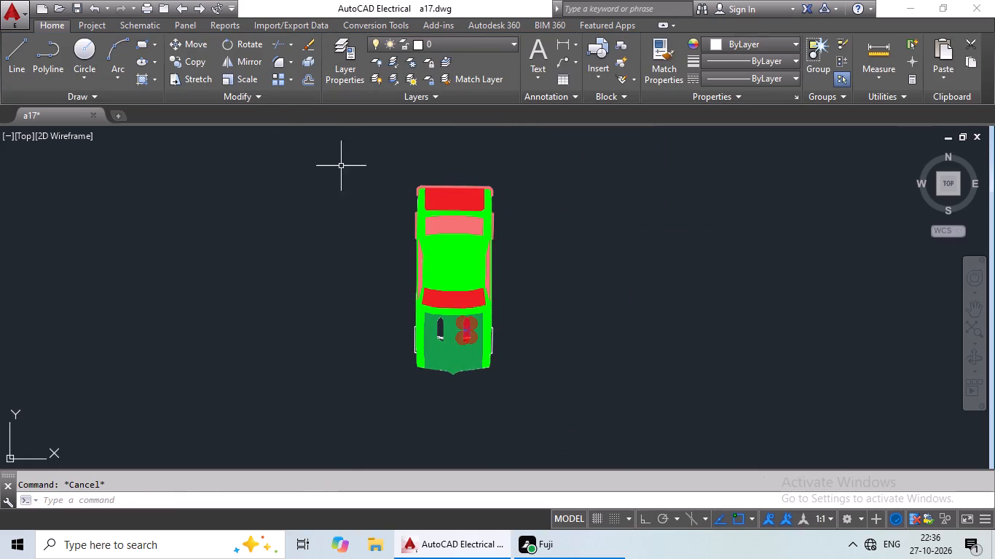
Hatch the left hood scoop with a solid fill in colour 147,39,143, also trying the left front wheel and right scoop.
click(143, 76)
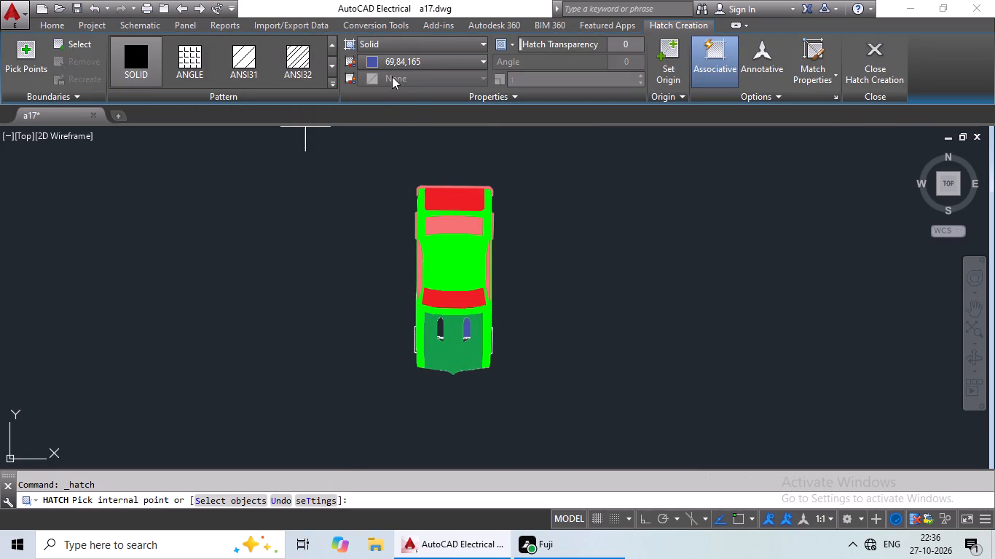
click(405, 65)
click(429, 153)
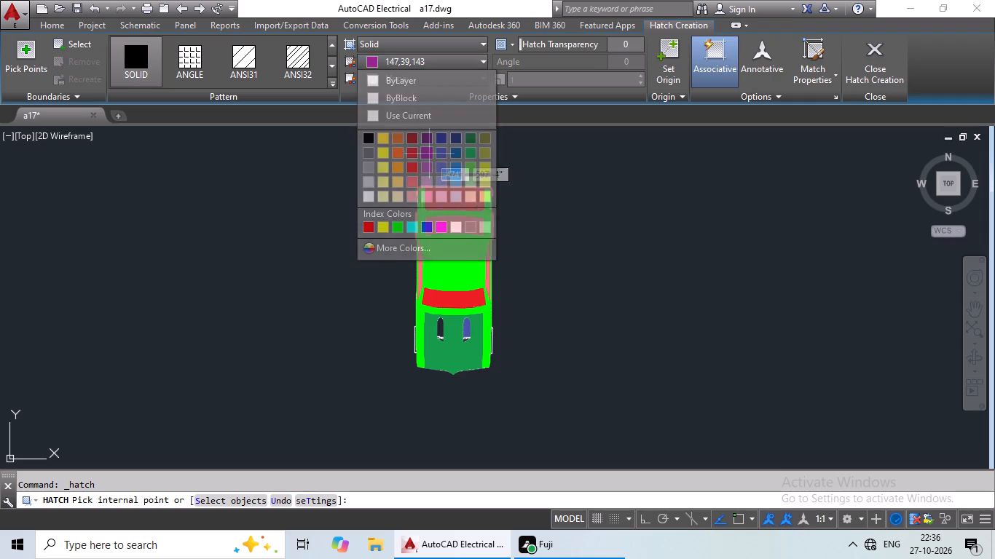
click(414, 344)
click(414, 344)
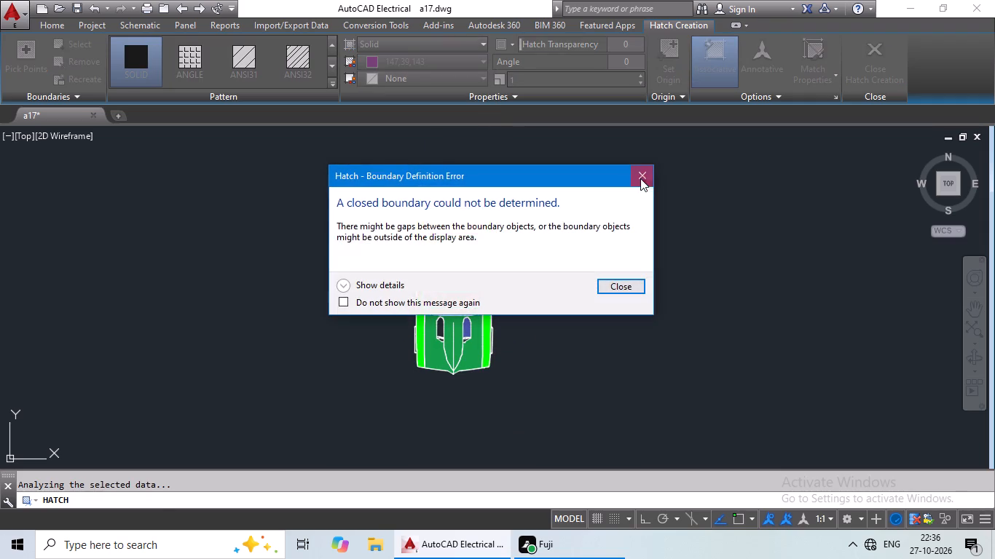
click(640, 178)
click(438, 332)
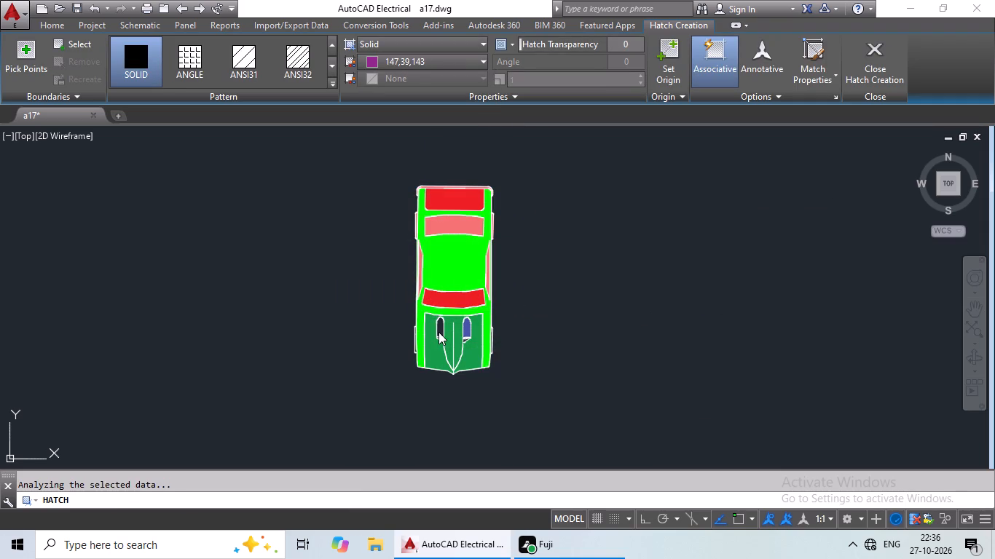
drag(438, 332, 459, 329)
double_click(468, 331)
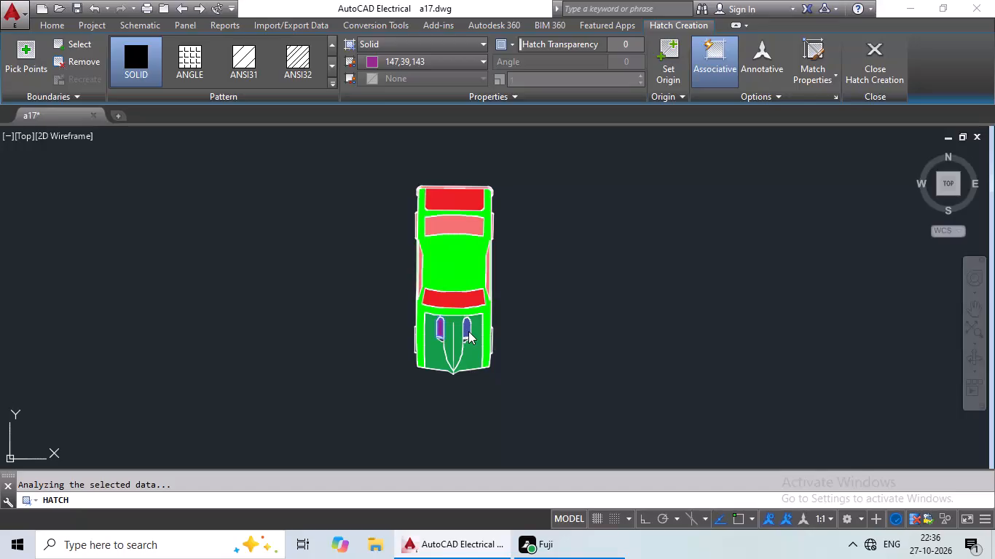
double_click(468, 331)
click(647, 167)
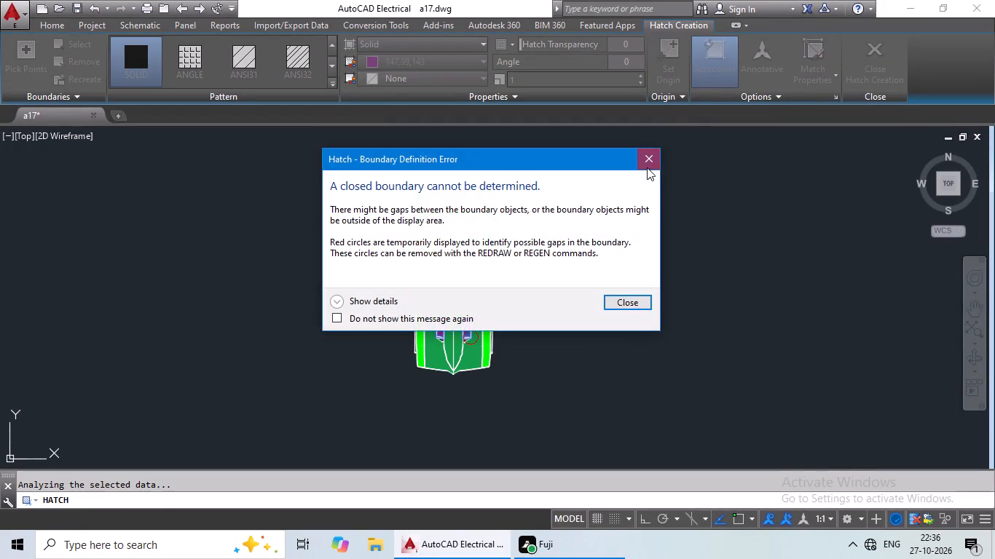
Hatch both front wheels with a solid fill in colour 169,83,160, also trying the right hood scoop.
scroll(468, 327, up, 2)
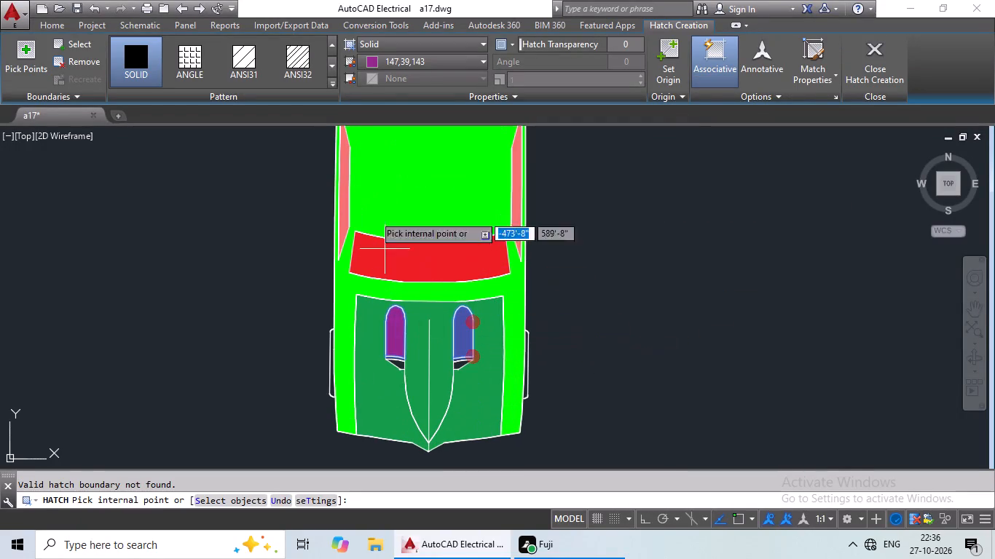
click(402, 66)
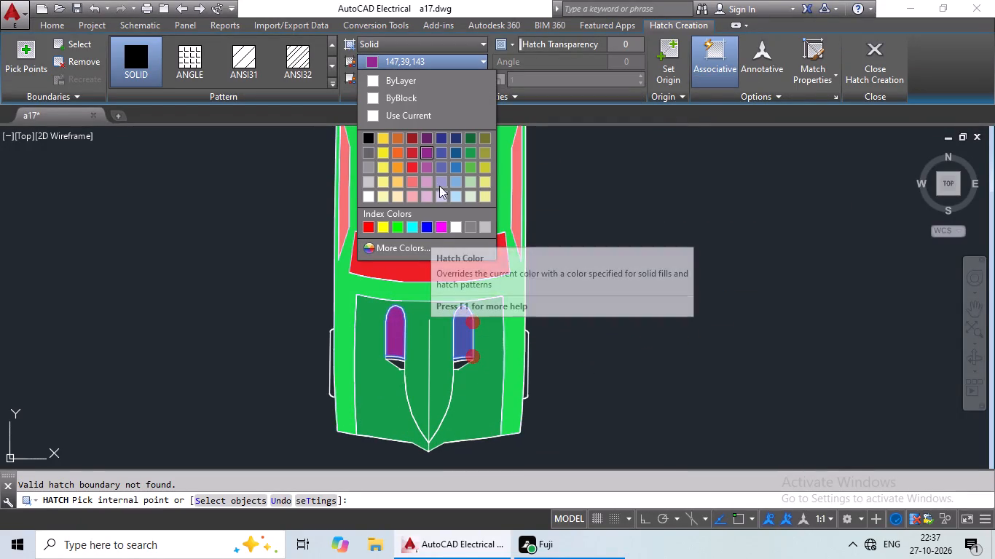
click(424, 165)
click(471, 340)
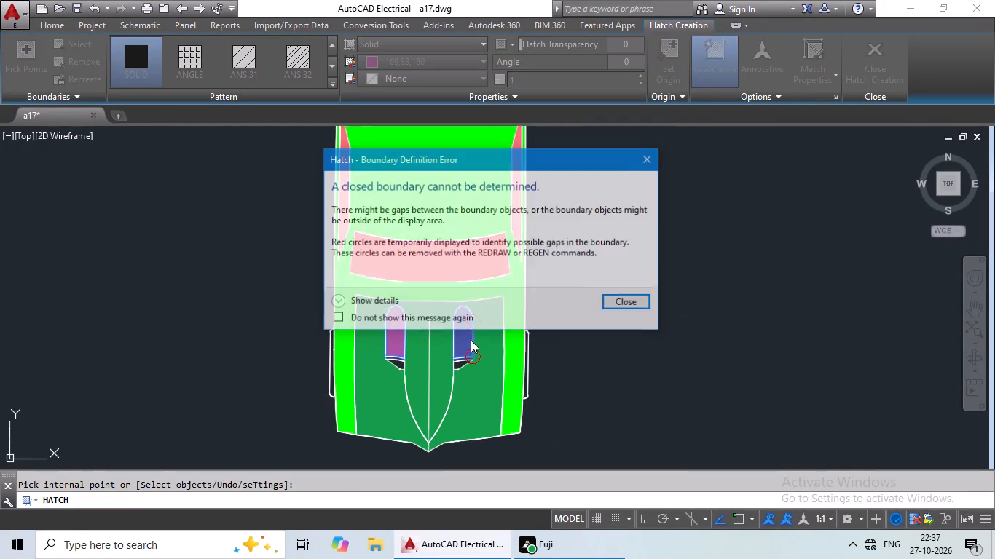
click(644, 156)
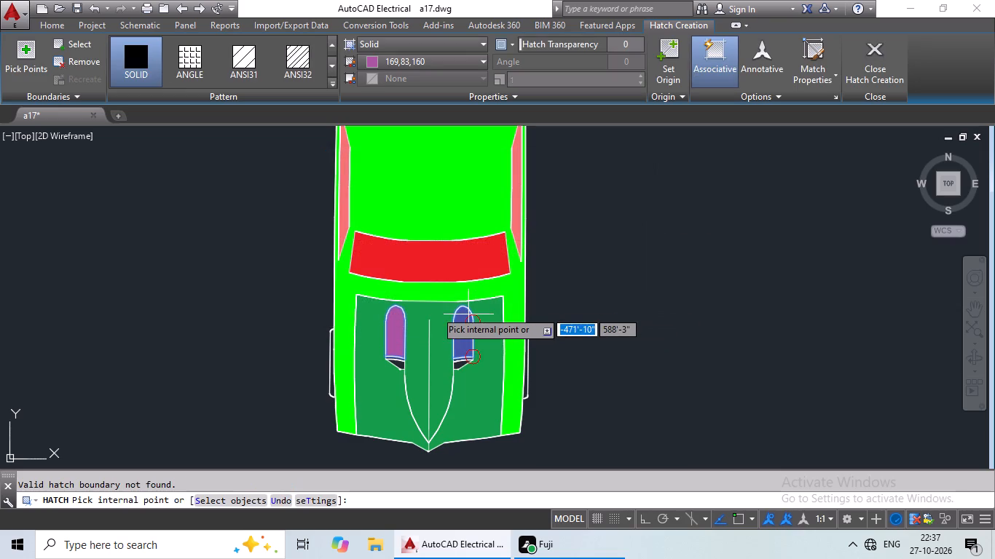
click(527, 362)
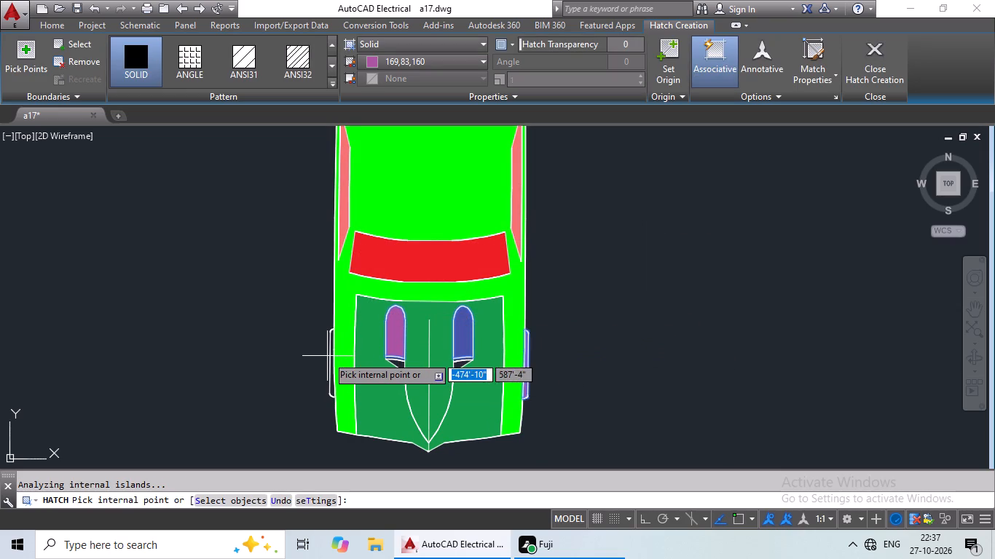
click(331, 358)
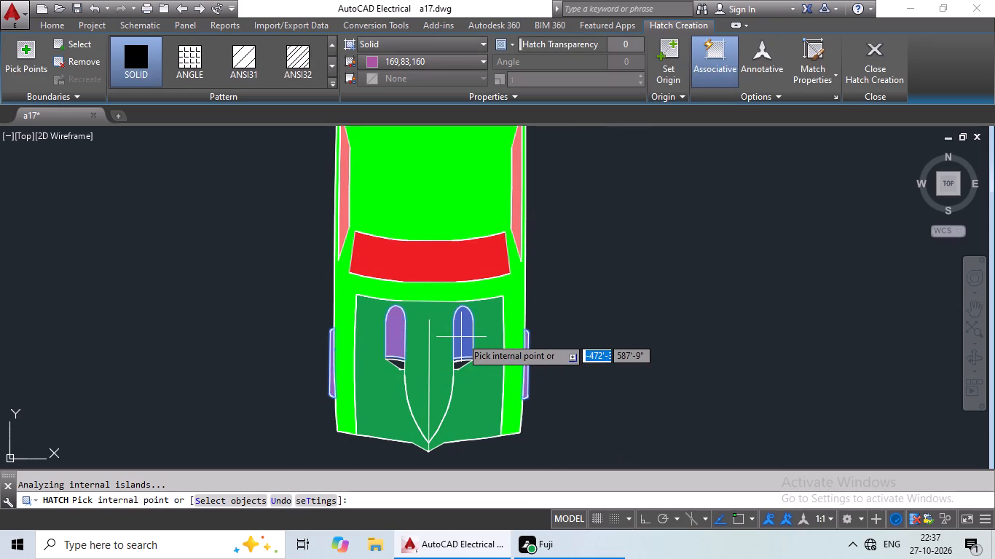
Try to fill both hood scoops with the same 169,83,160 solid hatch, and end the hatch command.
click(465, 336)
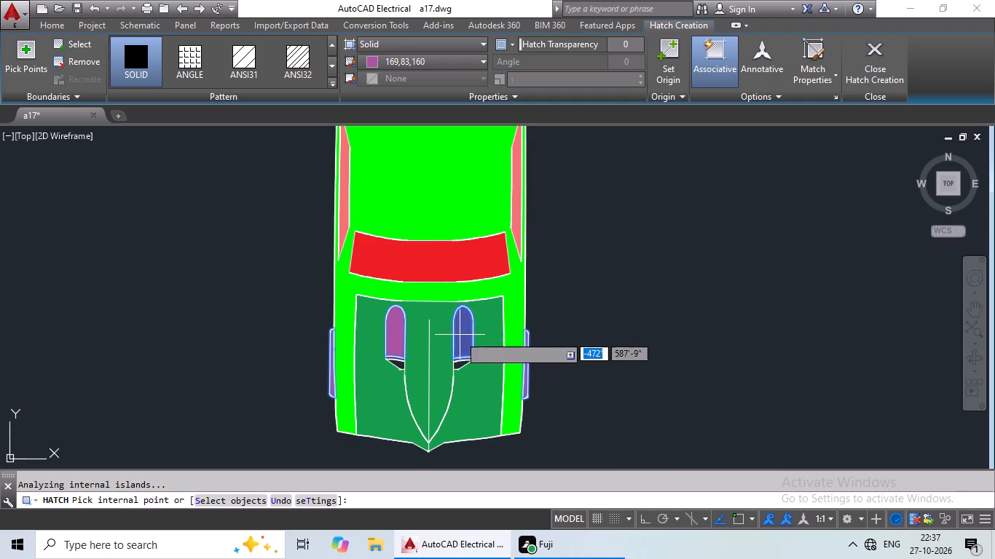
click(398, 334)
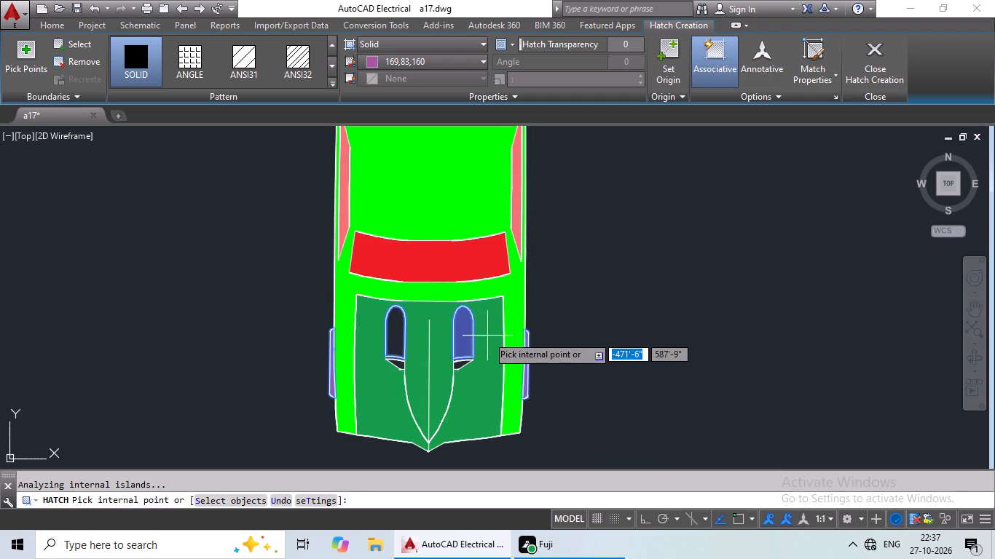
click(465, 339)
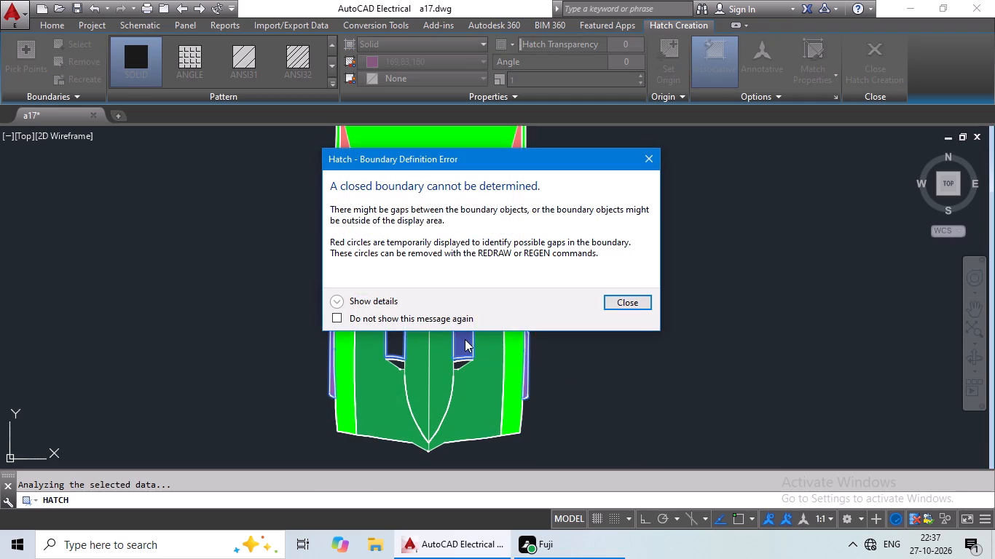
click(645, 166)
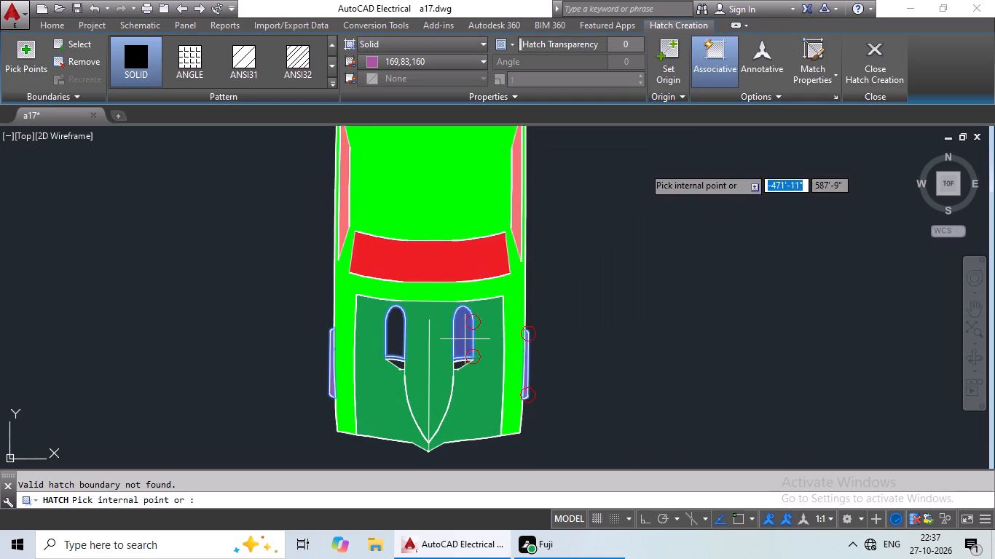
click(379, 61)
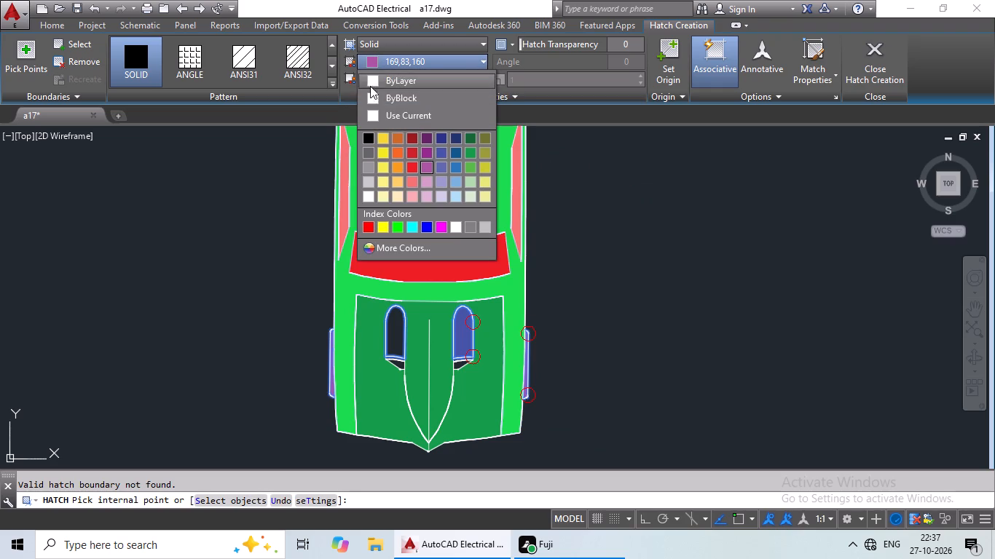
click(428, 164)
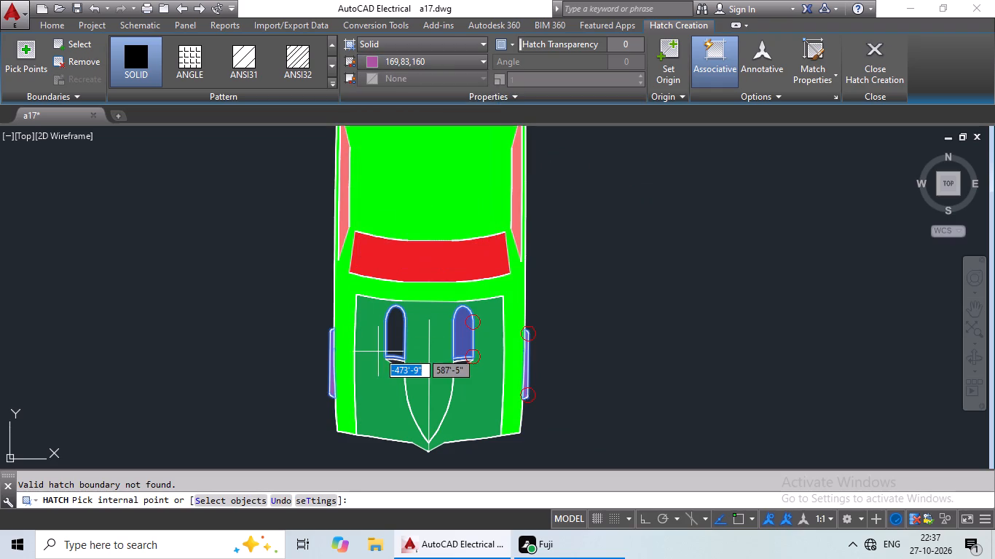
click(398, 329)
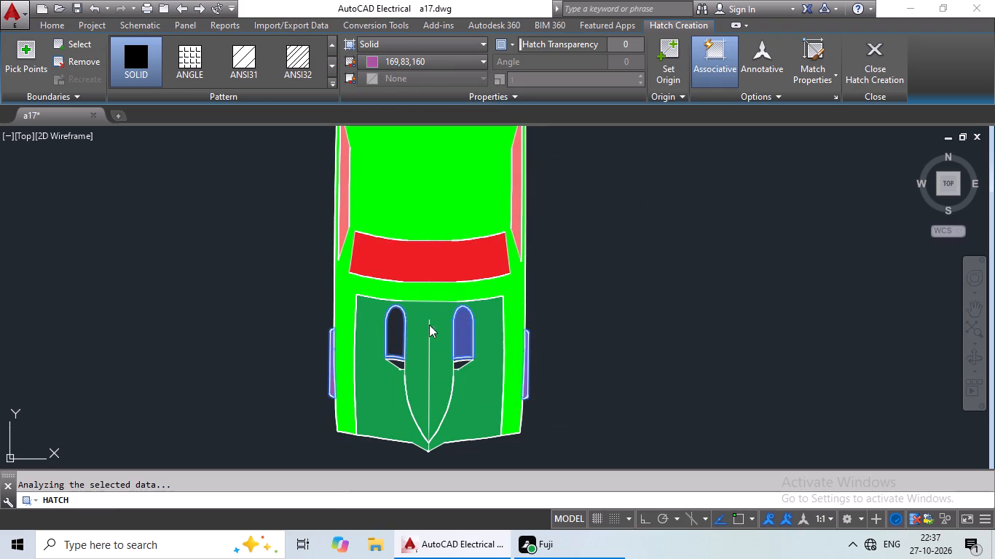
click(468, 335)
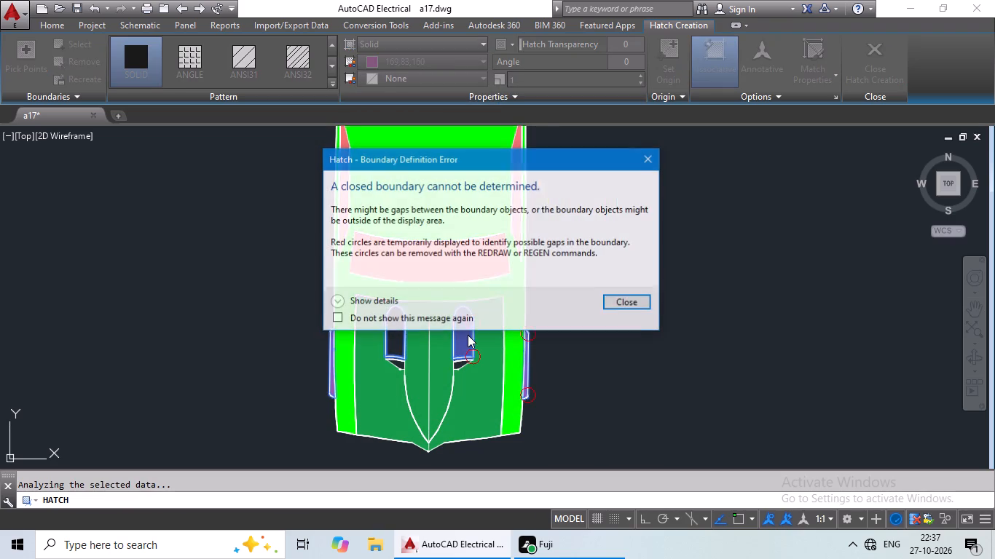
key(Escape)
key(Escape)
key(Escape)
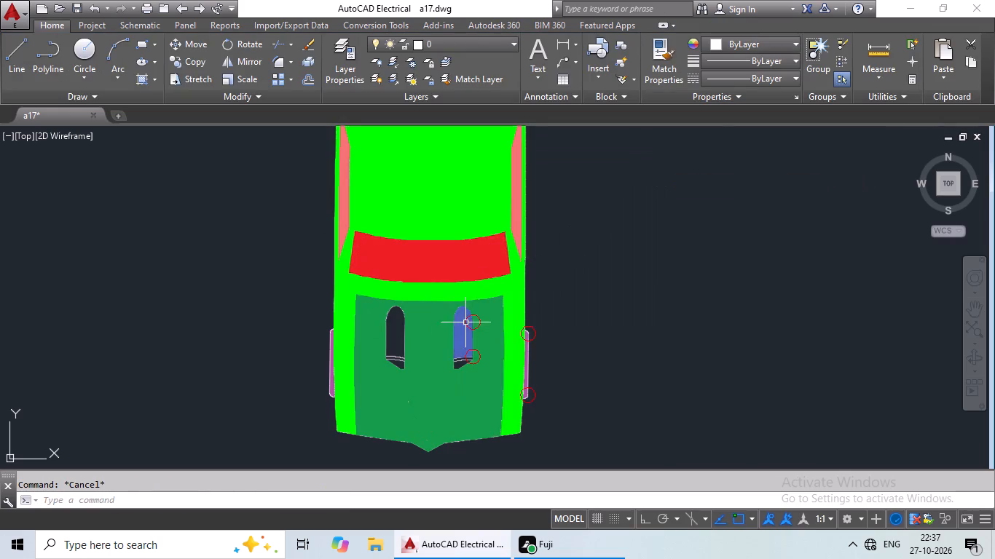
Delete the 69,84,165 solid hatch from the car's right hood scoop.
click(456, 335)
key(Delete)
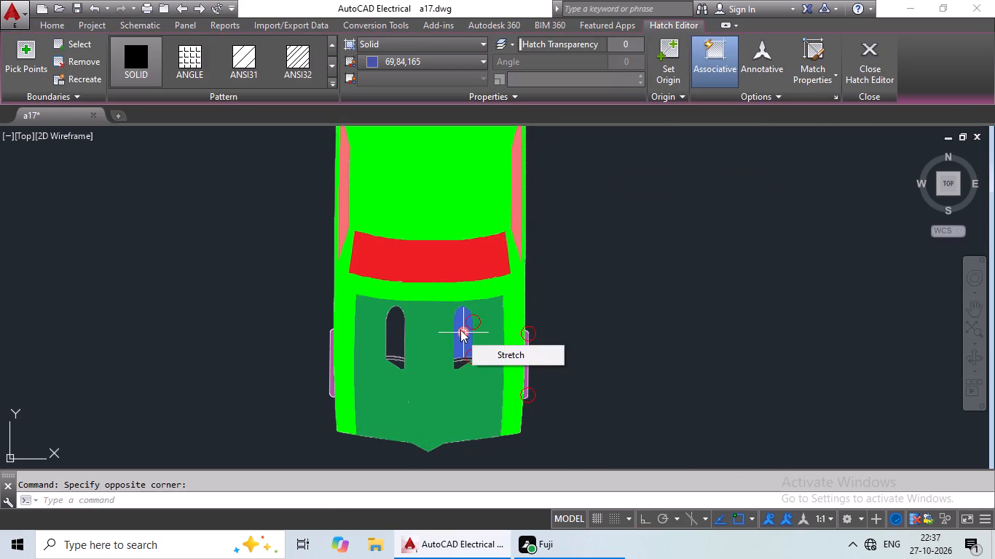
key(Delete)
key(Delete)
key(Delete)
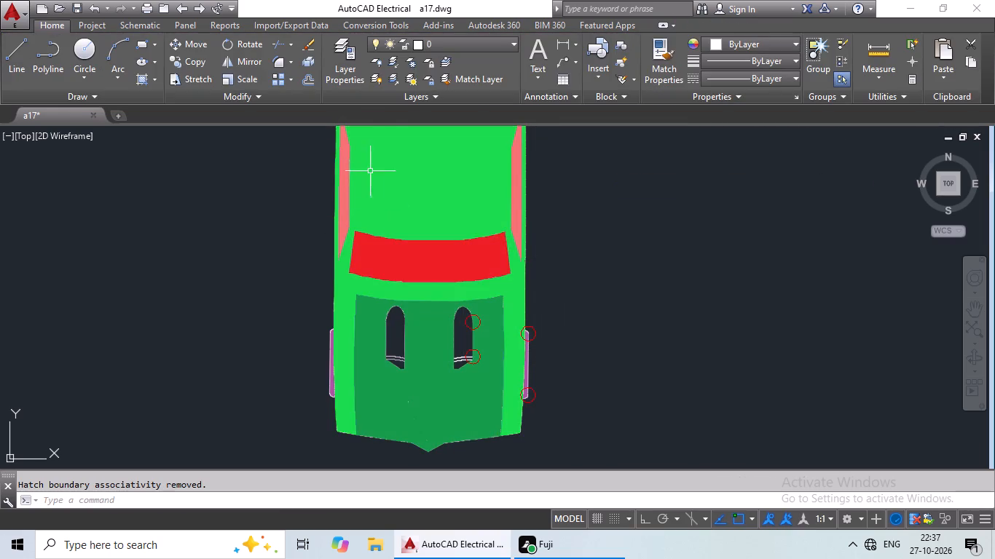
Hatch both hood scoops and the small areas at their front ends with a solid fill in colour 39,118,187.
click(147, 82)
click(383, 58)
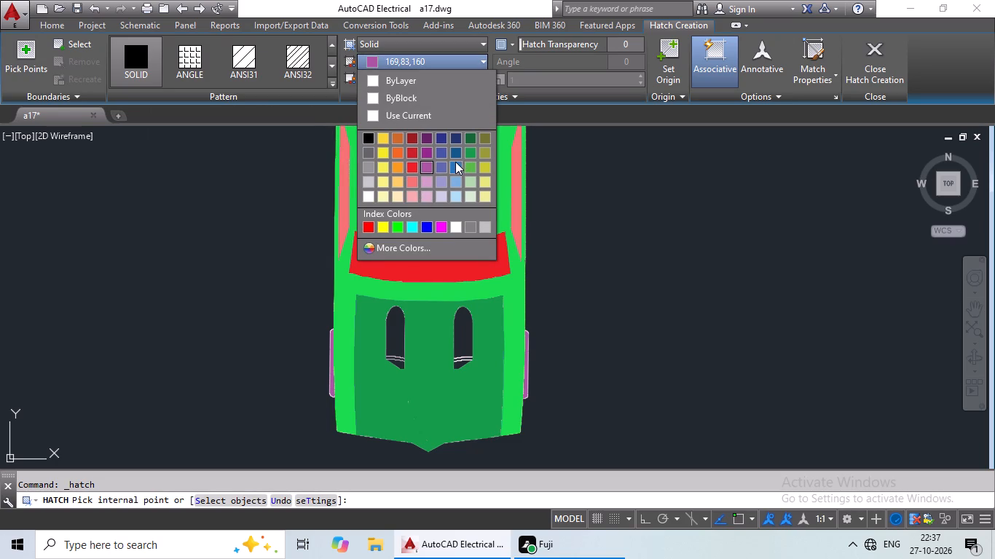
click(455, 162)
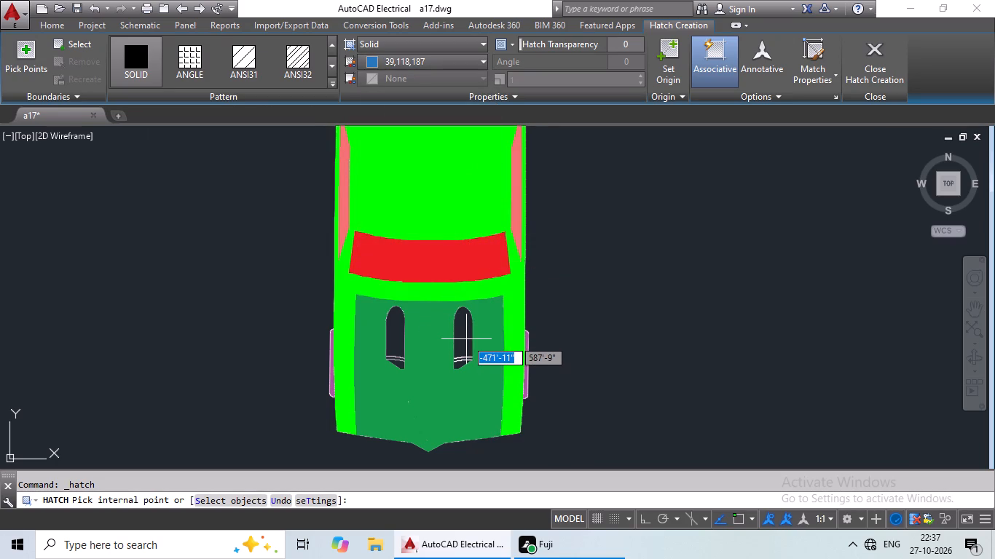
click(466, 340)
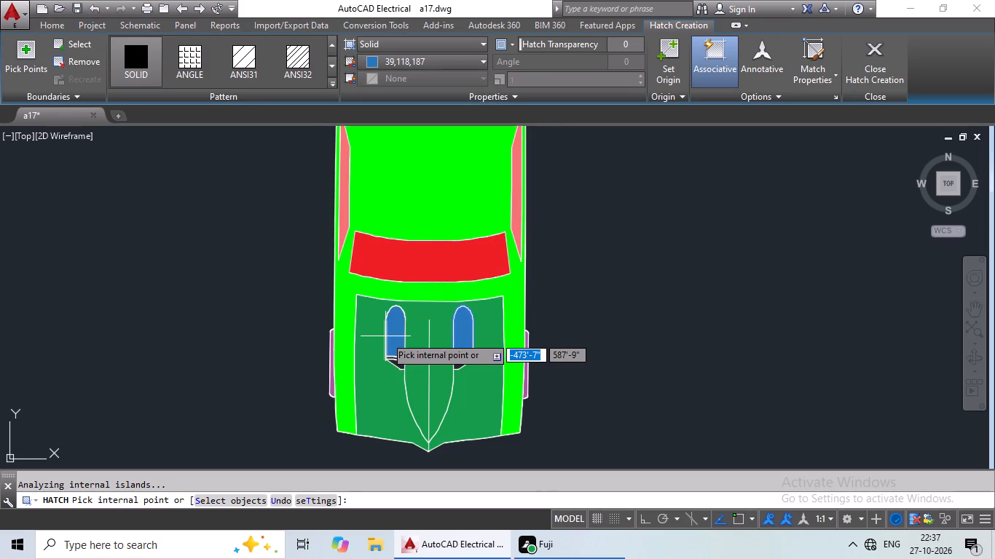
click(385, 336)
click(602, 195)
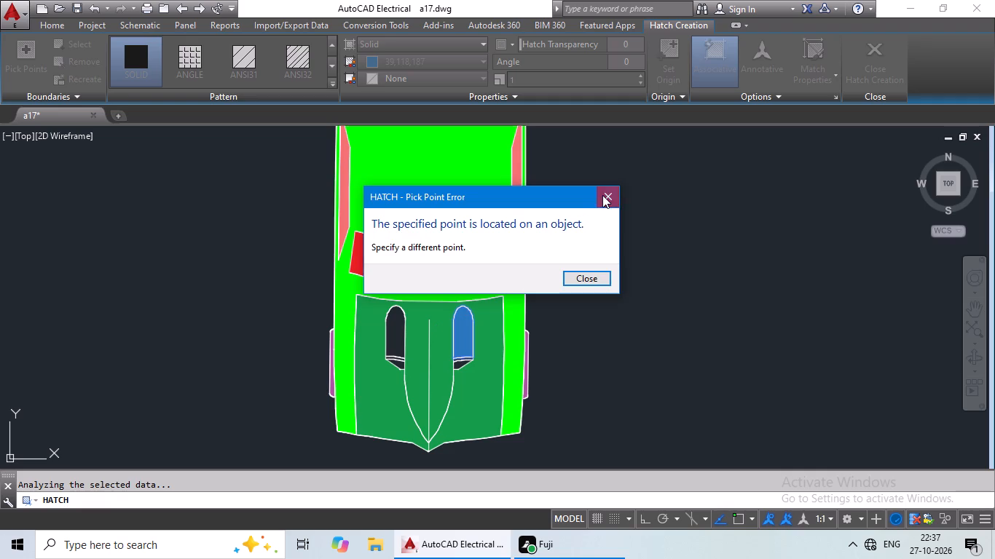
click(400, 362)
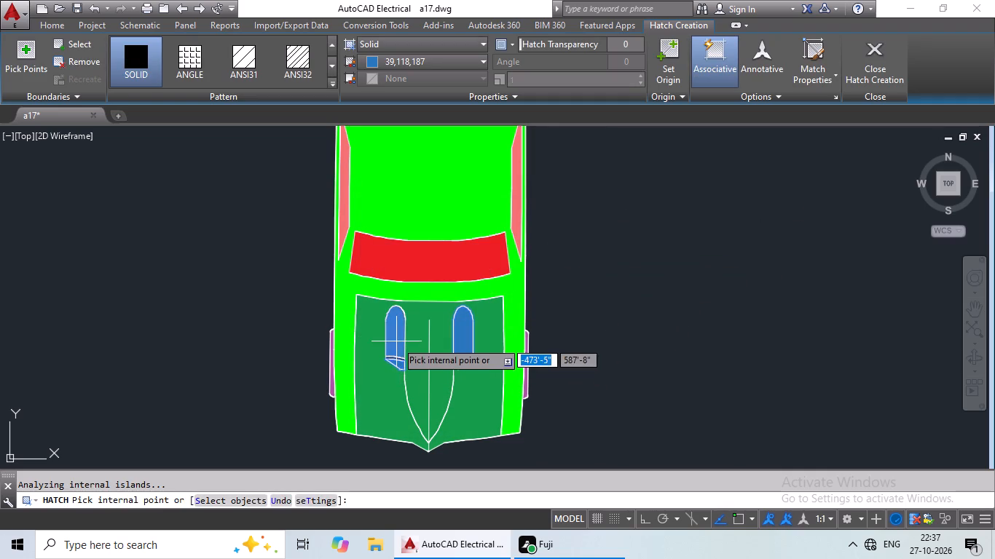
click(396, 341)
click(464, 365)
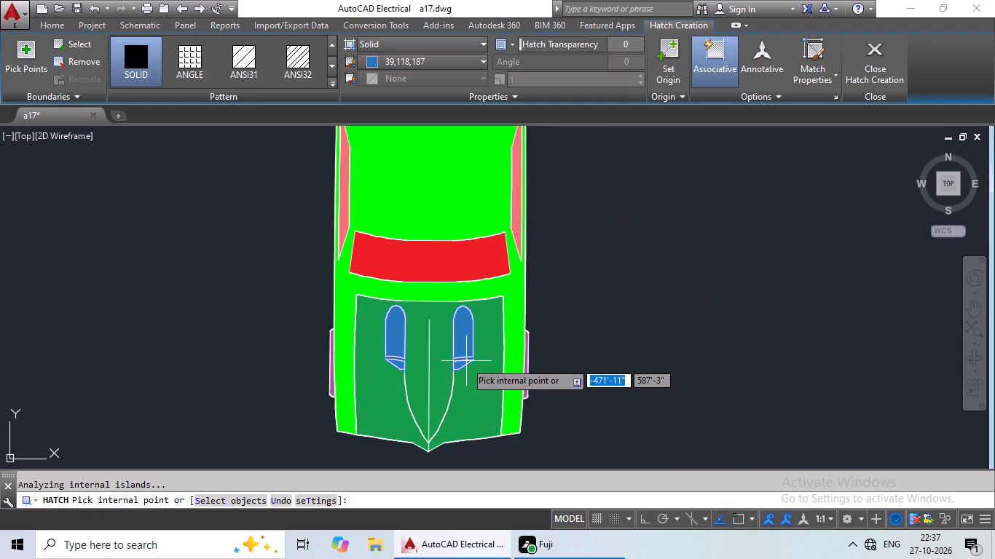
key(Escape)
Copy the whole coloured top-view car and paste it into the portico, just right of the PORTICO/CARPARKING label.
scroll(519, 353, down, 2)
middle_drag(567, 293, 541, 338)
key(Escape)
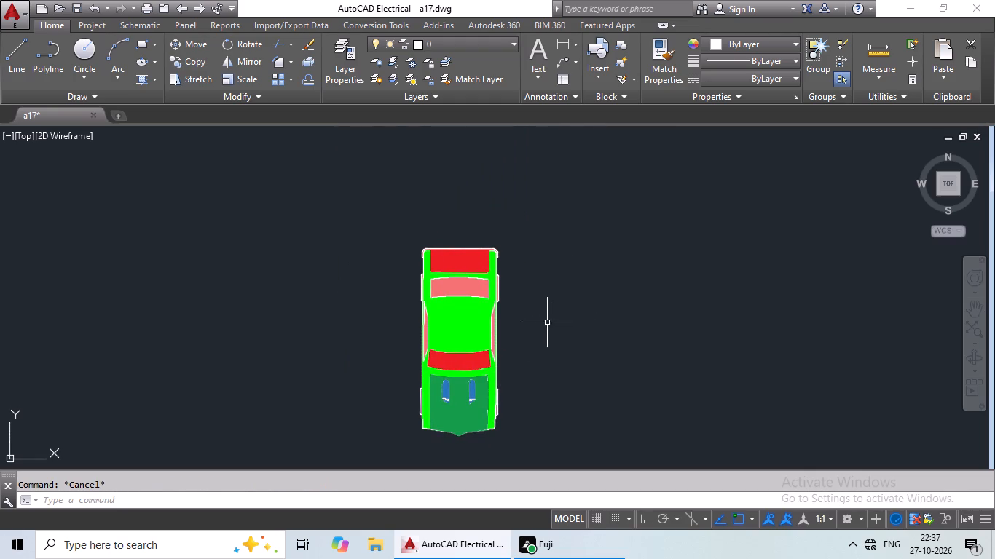
middle_drag(487, 307, 494, 242)
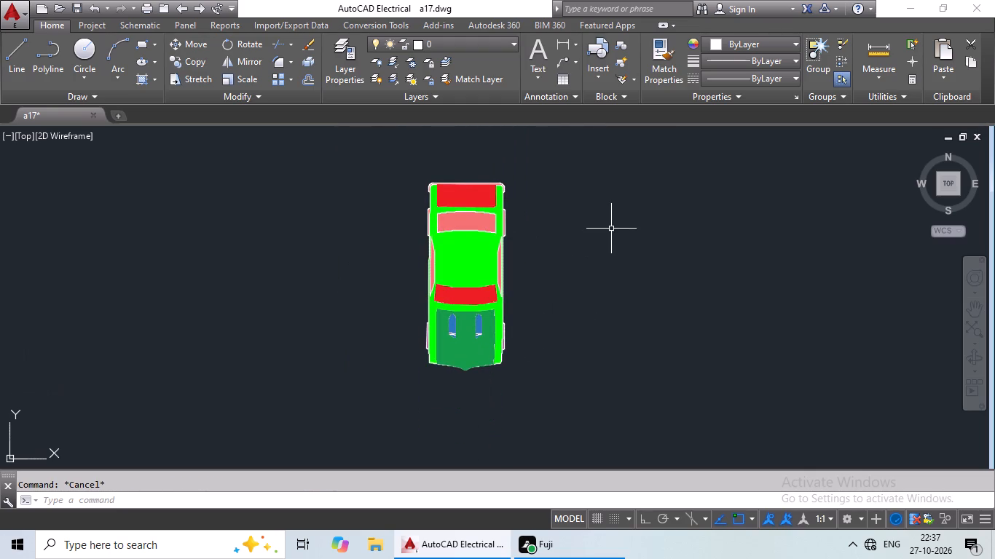
key(Escape)
key(Escape)
key(Escape)
key(Escape)
drag(615, 198, 339, 323)
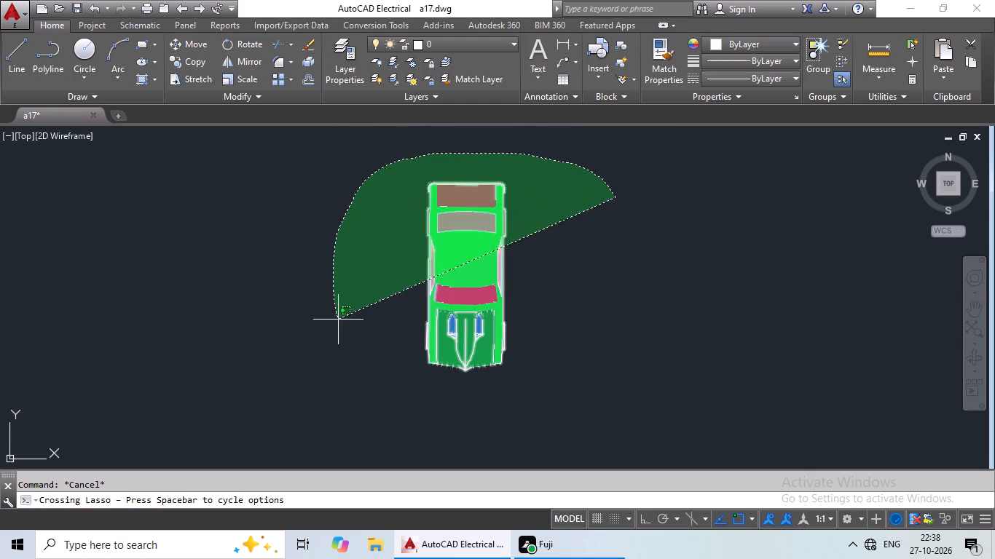
drag(339, 323, 592, 426)
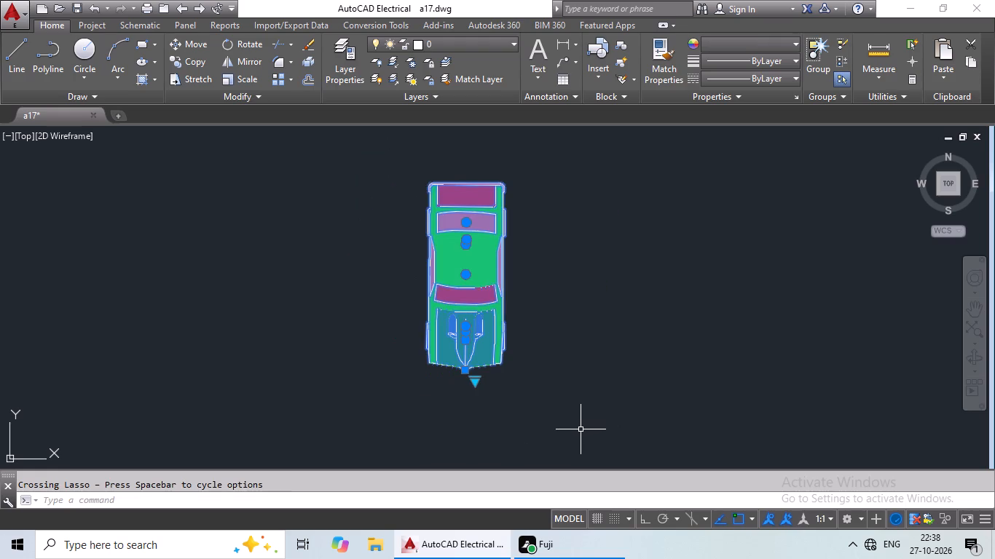
key(ctrl+c)
key(ctrl+v)
scroll(376, 405, down, 2)
middle_drag(369, 405, 388, 400)
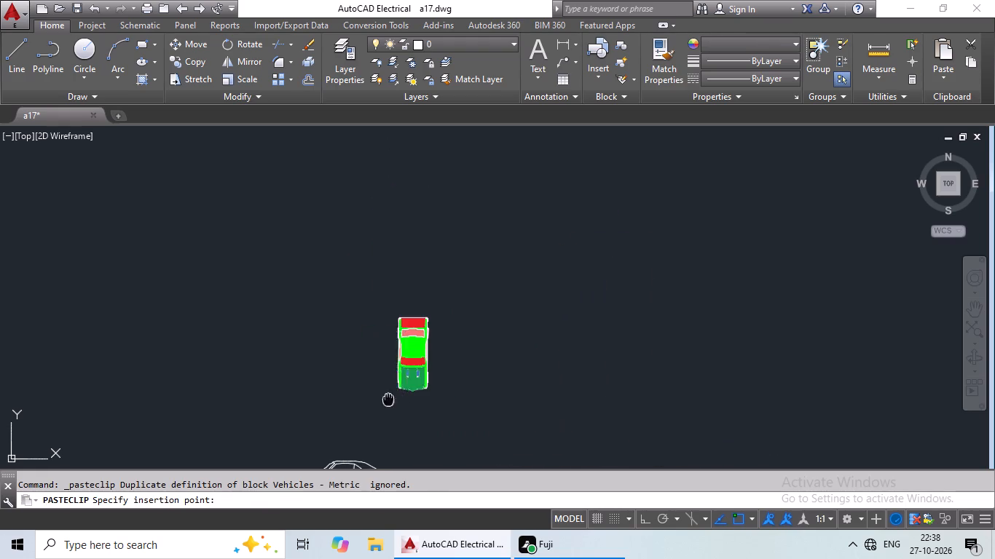
middle_drag(388, 400, 739, 263)
middle_drag(599, 311, 693, 177)
middle_drag(438, 304, 551, 173)
middle_drag(523, 264, 526, 259)
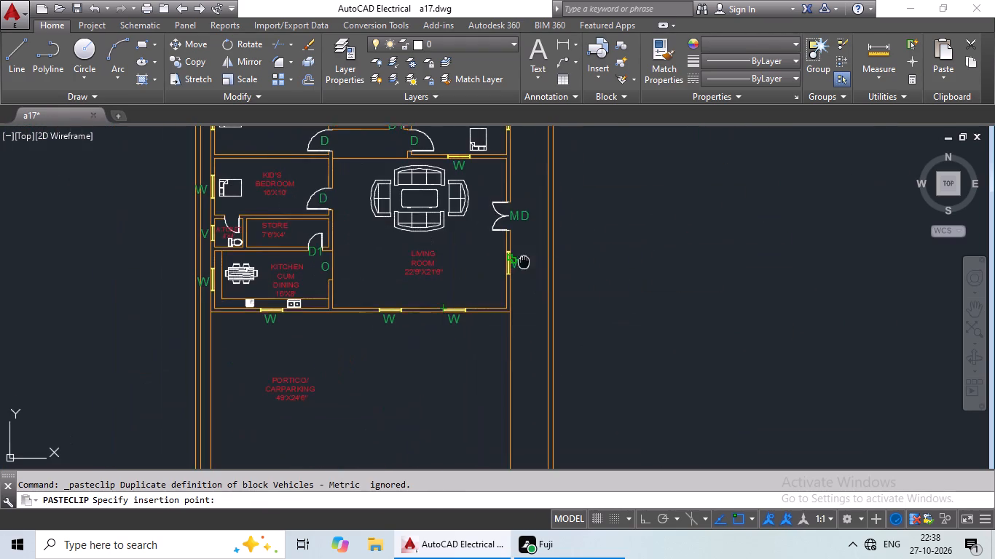
middle_drag(526, 259, 587, 147)
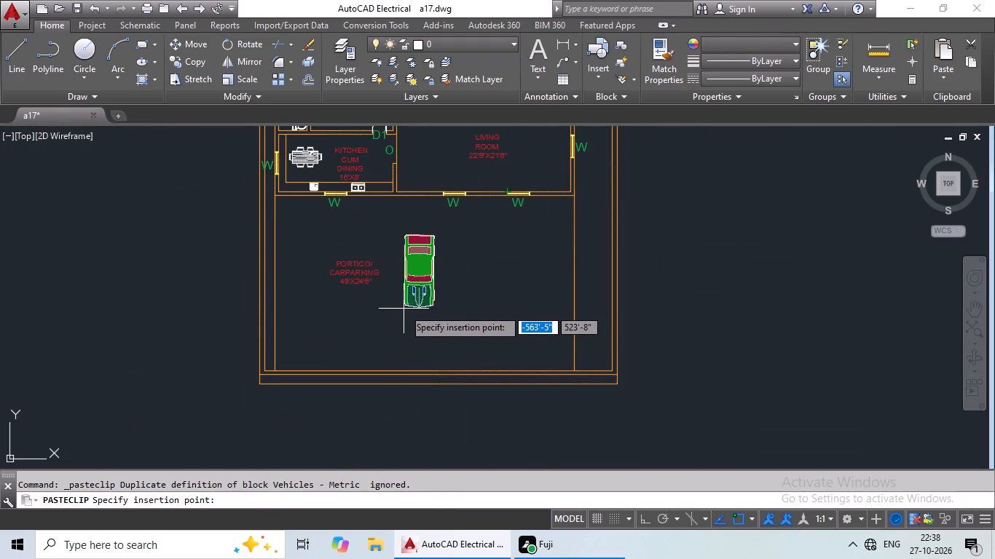
click(404, 309)
Paste two more copies of the coloured car in a row to the right of the first one in the portico.
key(ctrl+c)
key(ctrl+v)
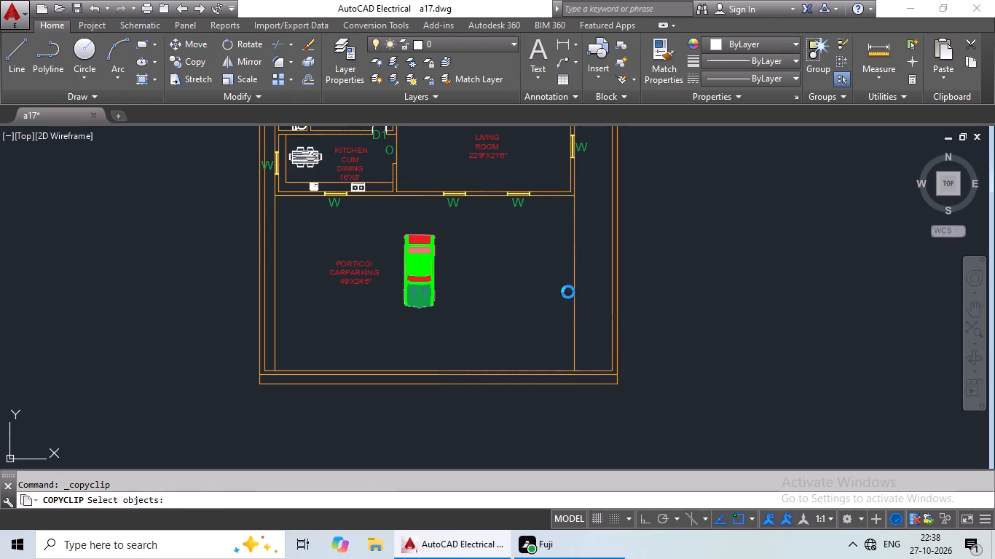
click(452, 309)
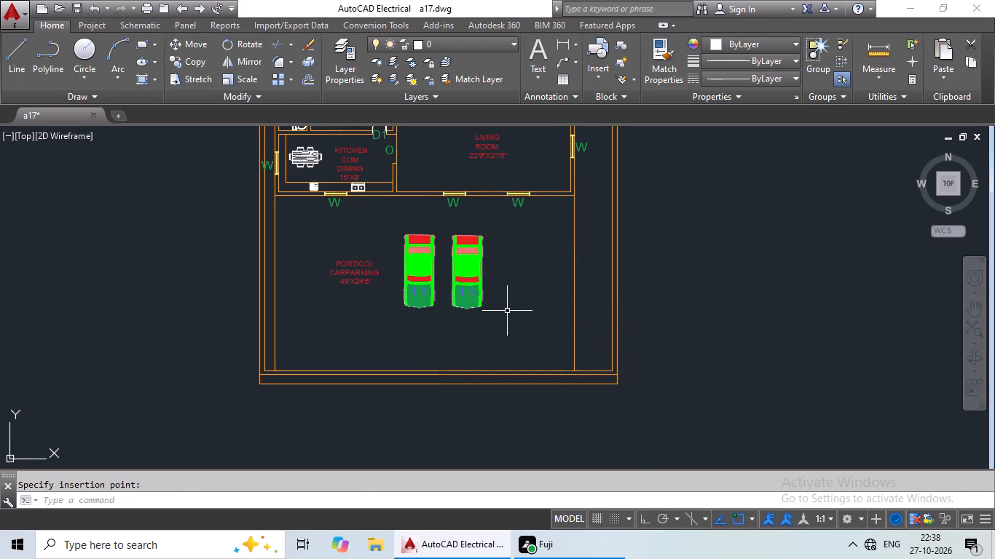
key(ctrl+c)
key(ctrl+v)
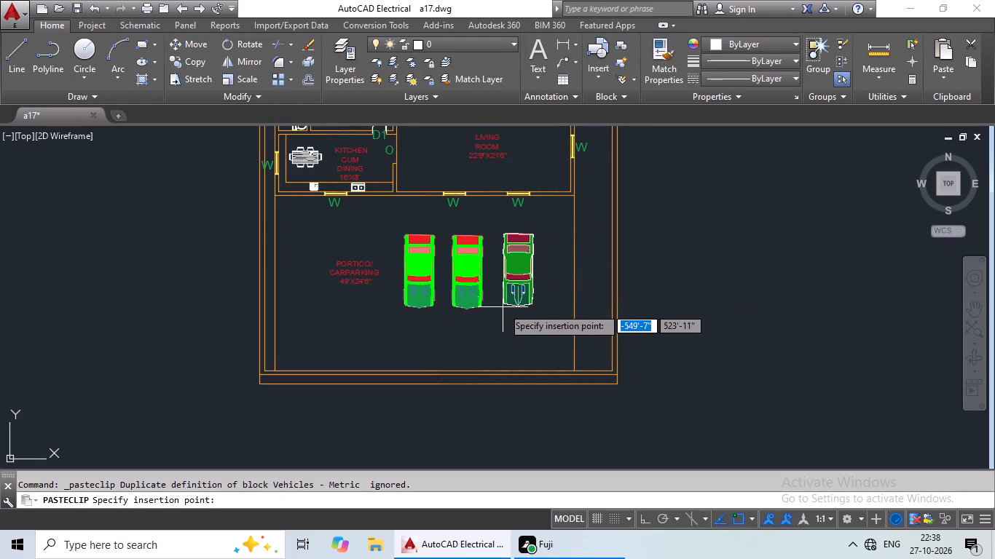
click(503, 308)
scroll(647, 279, down, 2)
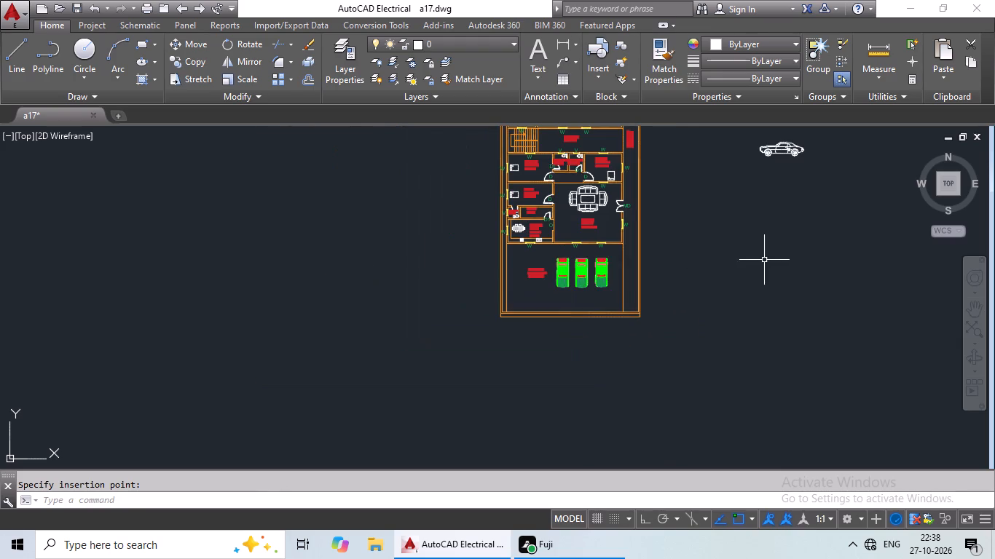
Delete the source coloured top-view car and the white side-view car lying outside the floor plan.
middle_drag(767, 260, 637, 296)
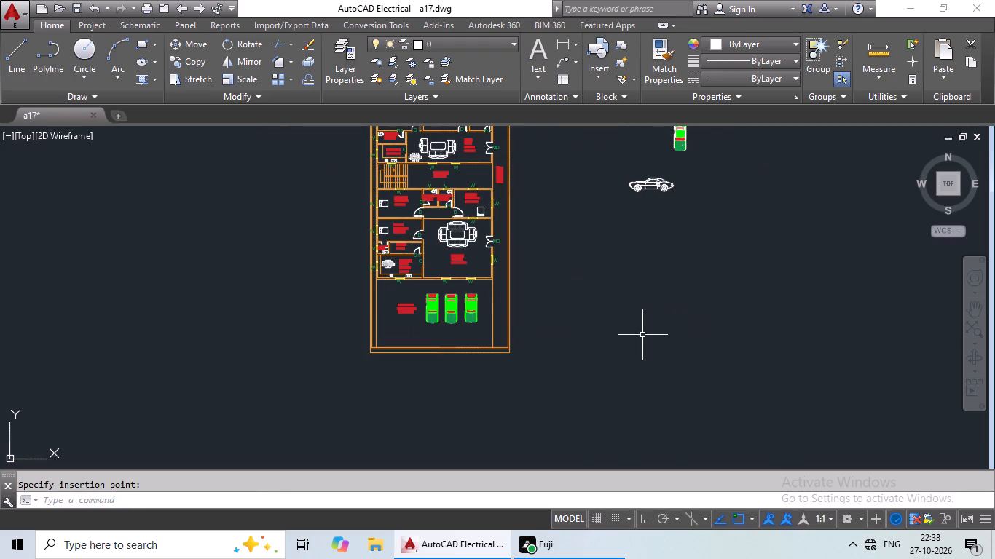
middle_drag(652, 303, 586, 328)
middle_drag(588, 277, 555, 328)
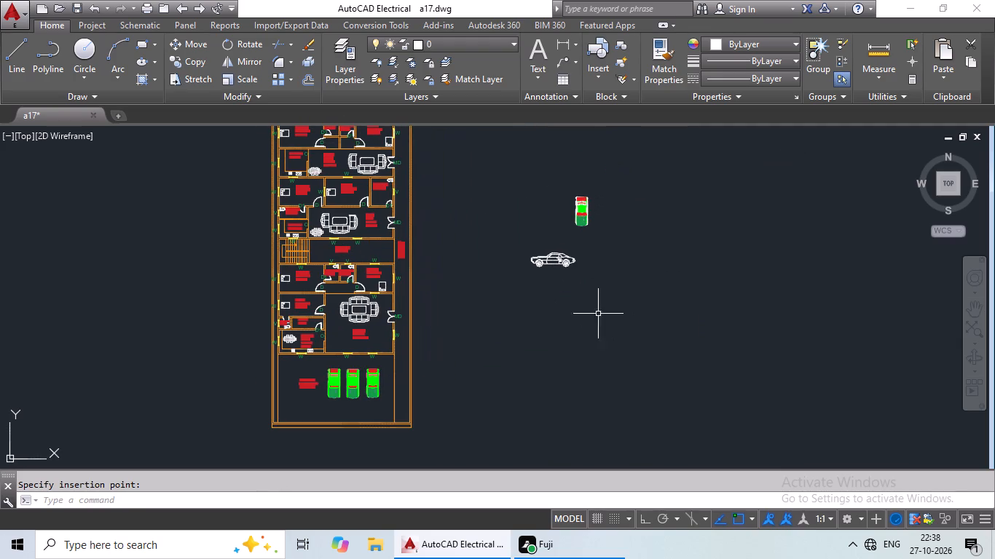
drag(651, 200, 605, 304)
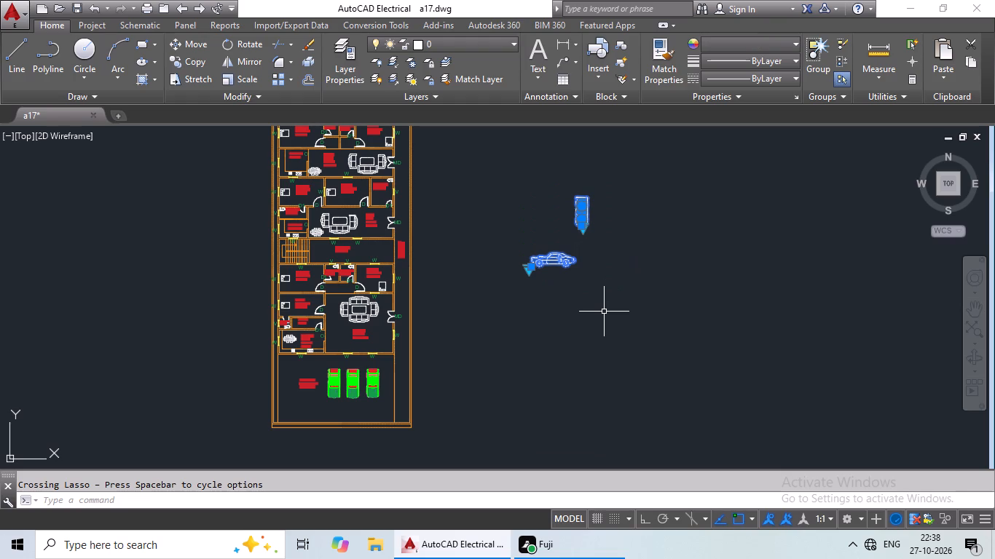
key(Delete)
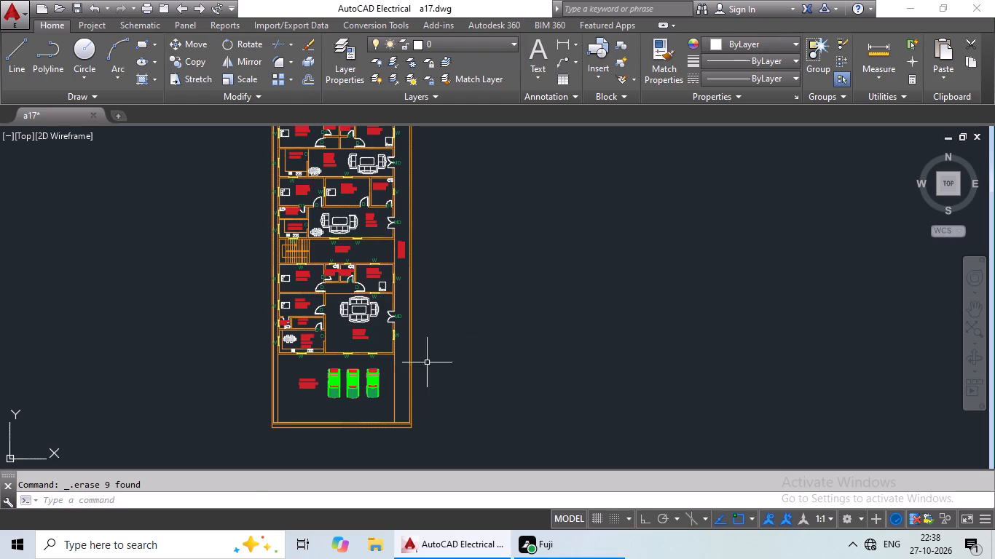
Examine the three parked cars in the portico up close and look over the floor plan up to its top rooms.
scroll(375, 397, up, 5)
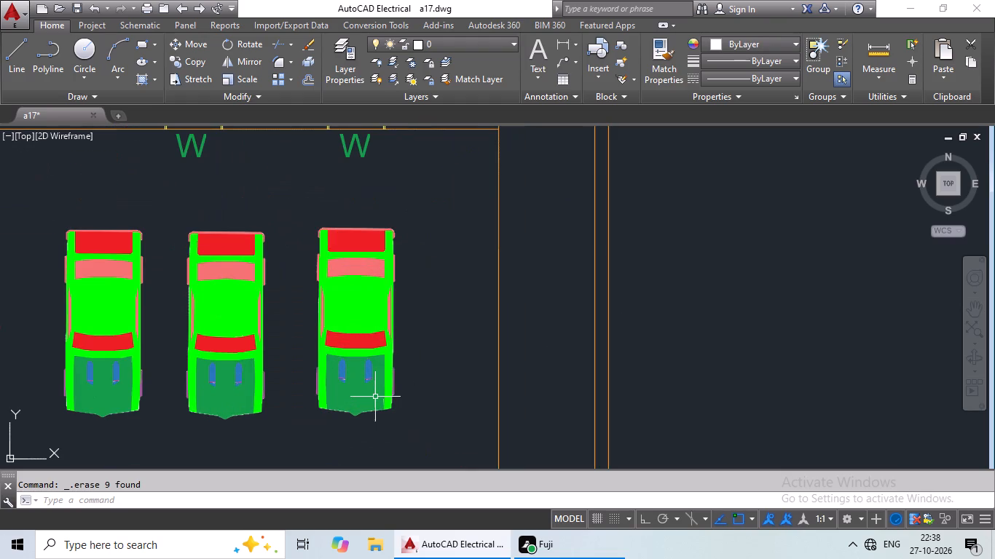
scroll(414, 358, down, 3)
middle_drag(431, 320, 409, 357)
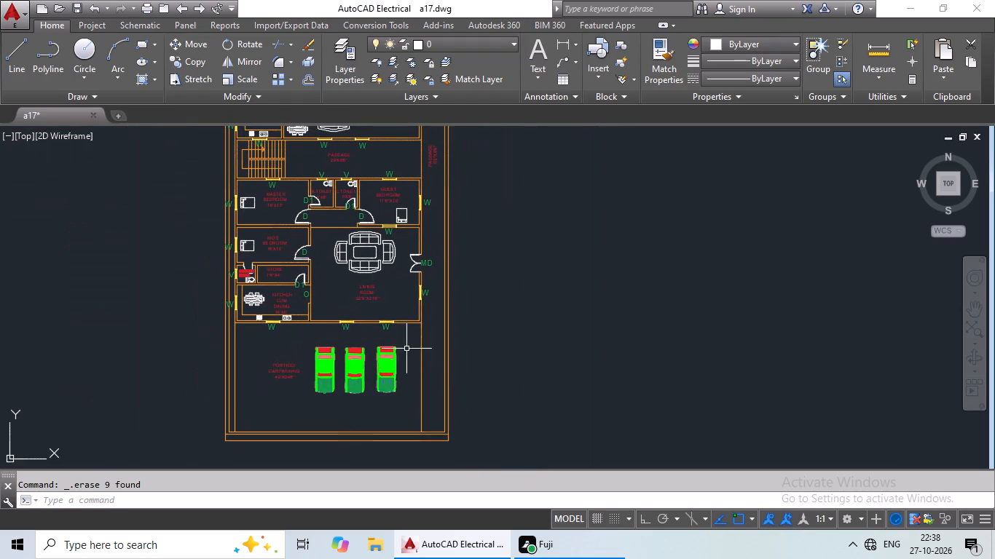
middle_drag(406, 290, 387, 348)
middle_drag(412, 303, 390, 412)
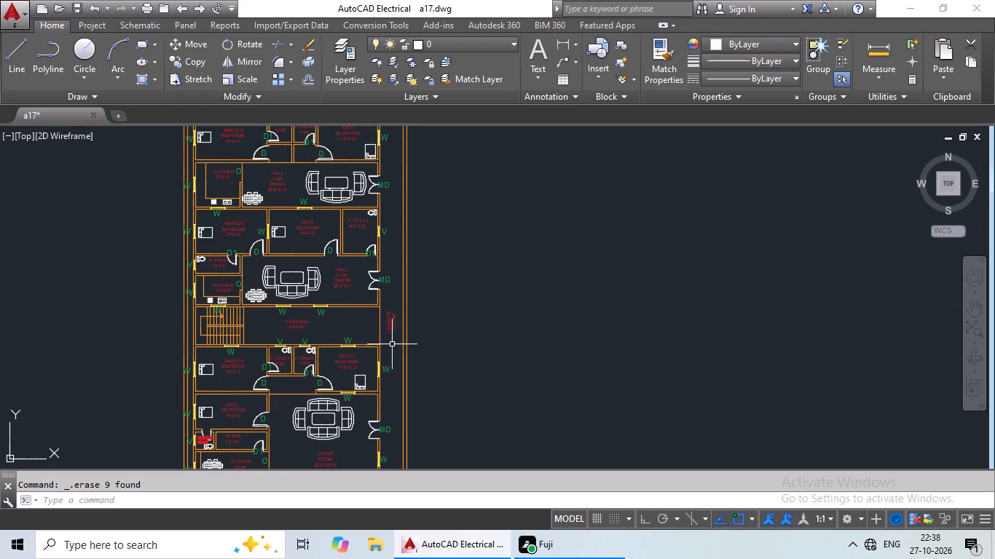
middle_drag(487, 341, 472, 416)
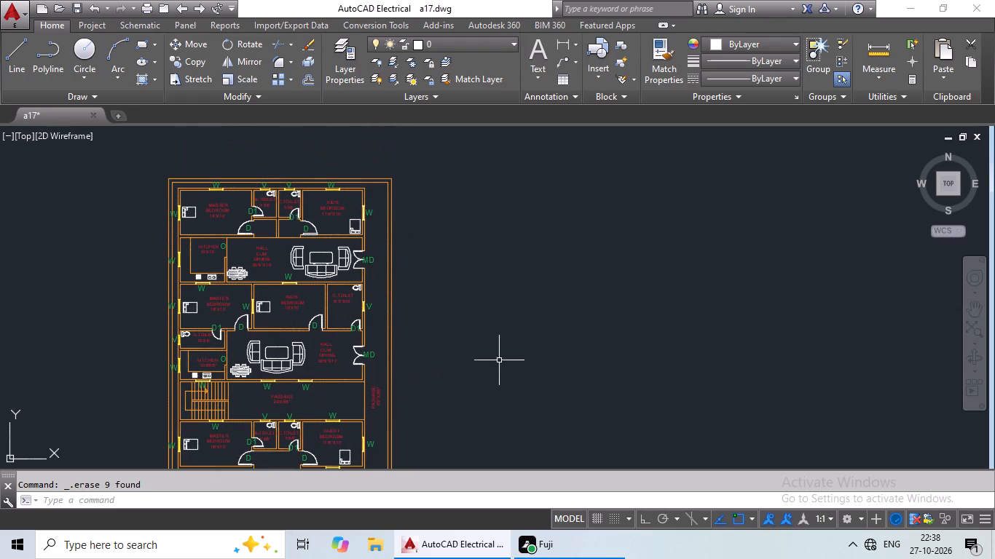
Add a linear dimension across the gap between the top KID'S BEDROOM's outer corner and the right boundary wall's inner face.
click(557, 50)
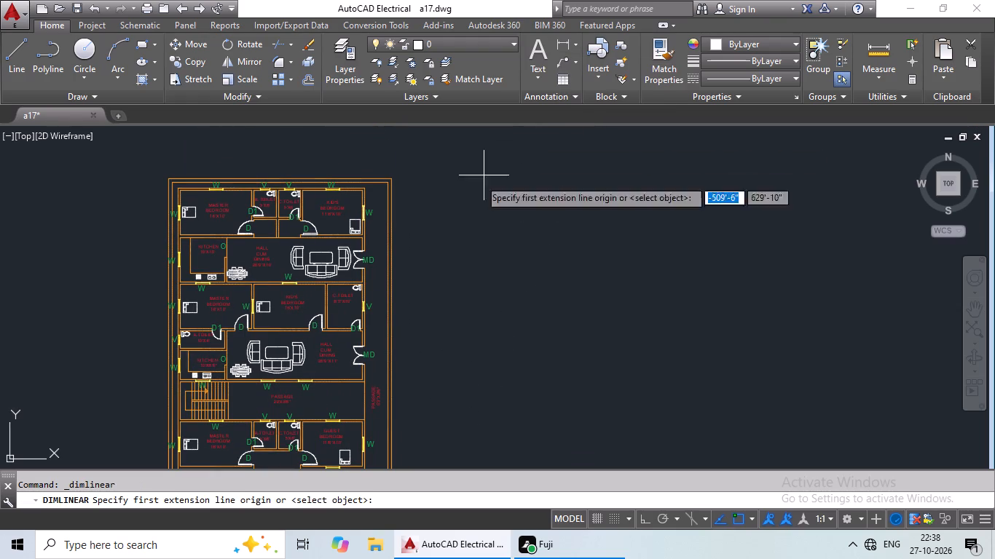
scroll(366, 189, up, 3)
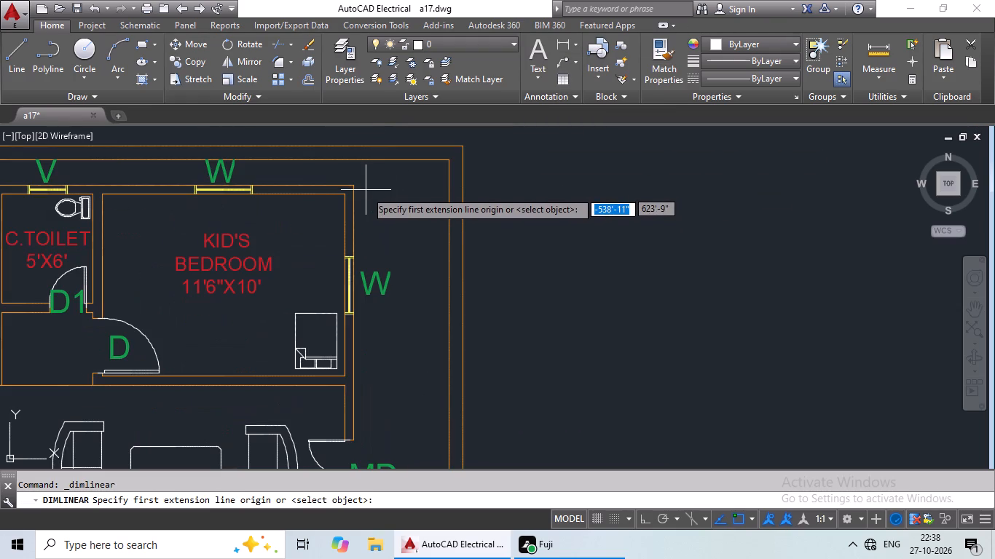
scroll(365, 193, up, 2)
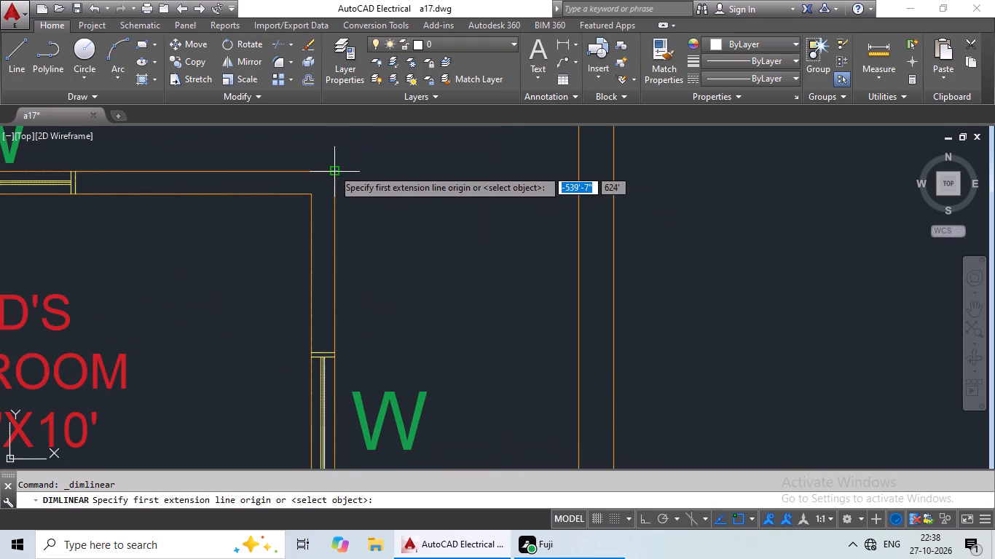
click(333, 169)
click(583, 170)
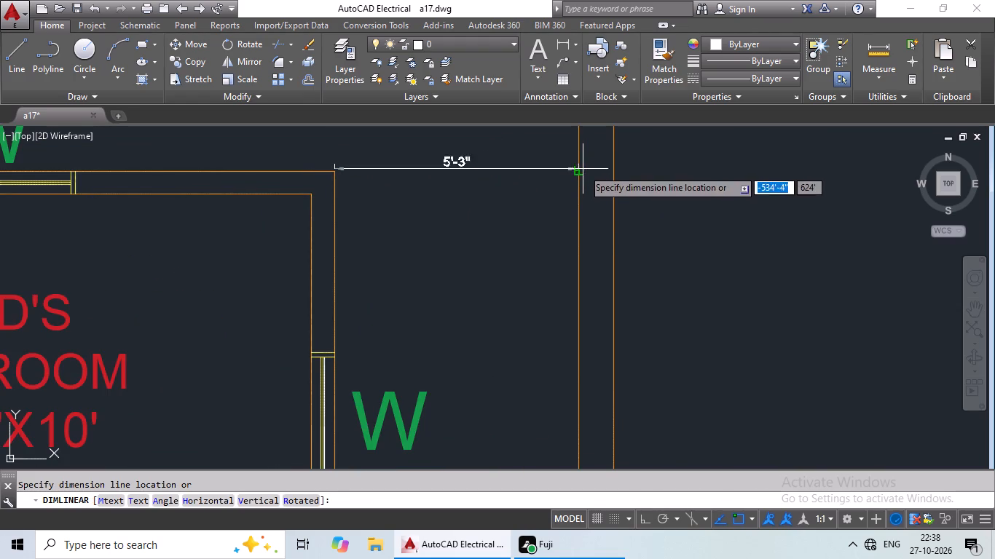
click(567, 217)
Add a linear dimension across the gap between the top MASTER BEDROOM's outer corner and the left boundary wall's inner face.
scroll(566, 219, down, 4)
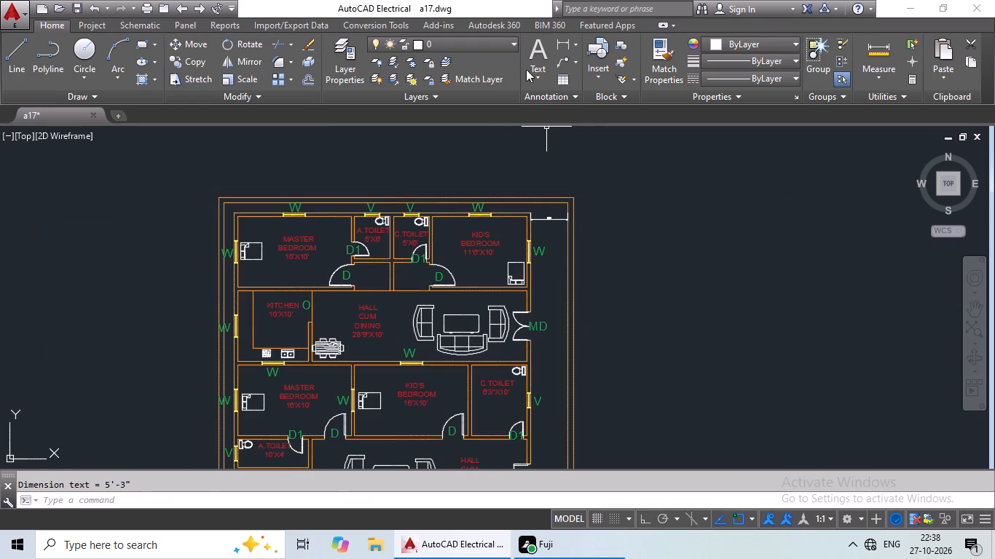
click(562, 44)
scroll(230, 217, up, 4)
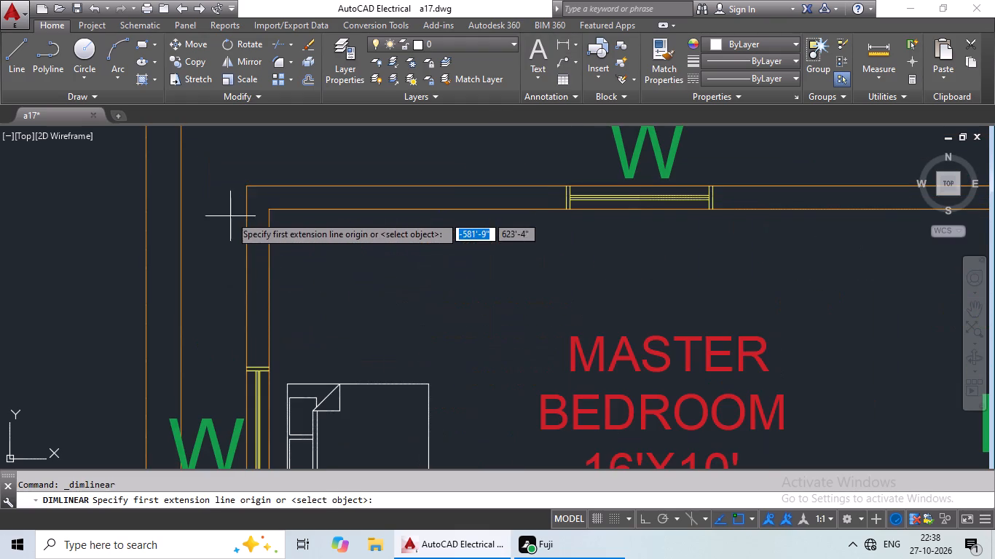
click(246, 189)
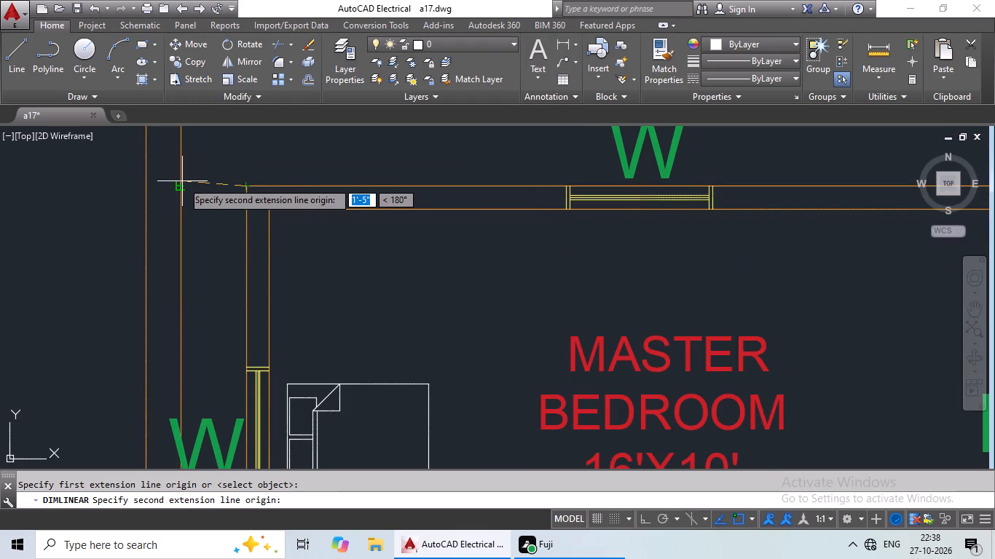
click(181, 183)
click(184, 223)
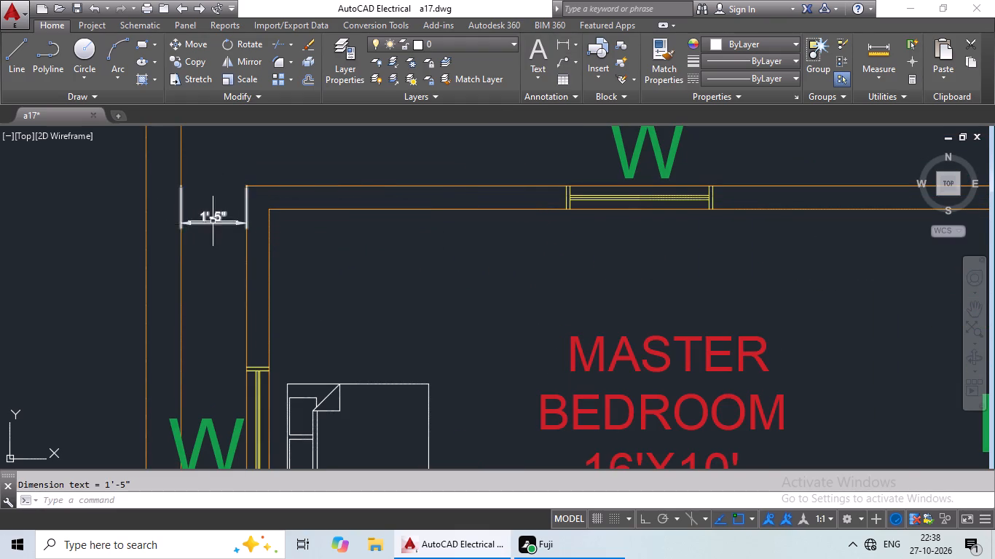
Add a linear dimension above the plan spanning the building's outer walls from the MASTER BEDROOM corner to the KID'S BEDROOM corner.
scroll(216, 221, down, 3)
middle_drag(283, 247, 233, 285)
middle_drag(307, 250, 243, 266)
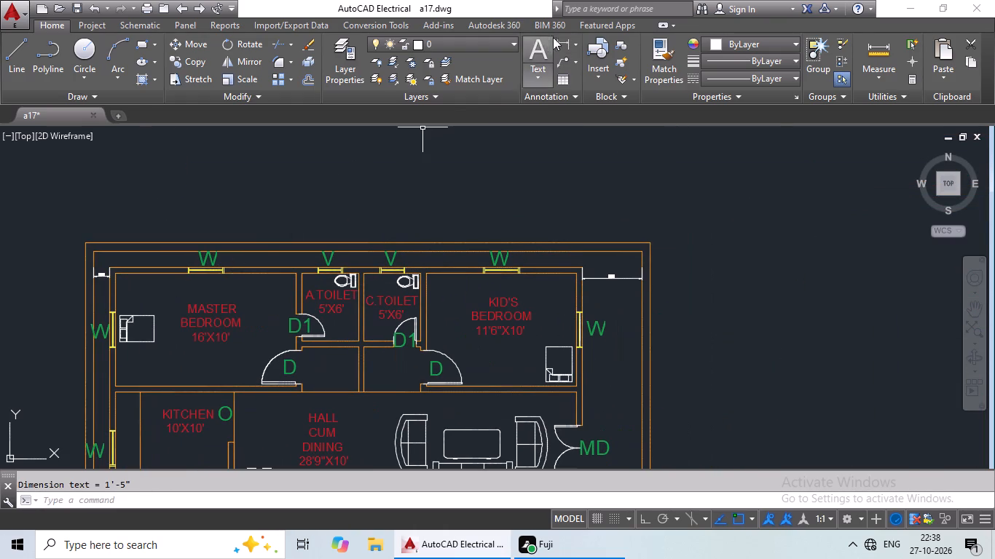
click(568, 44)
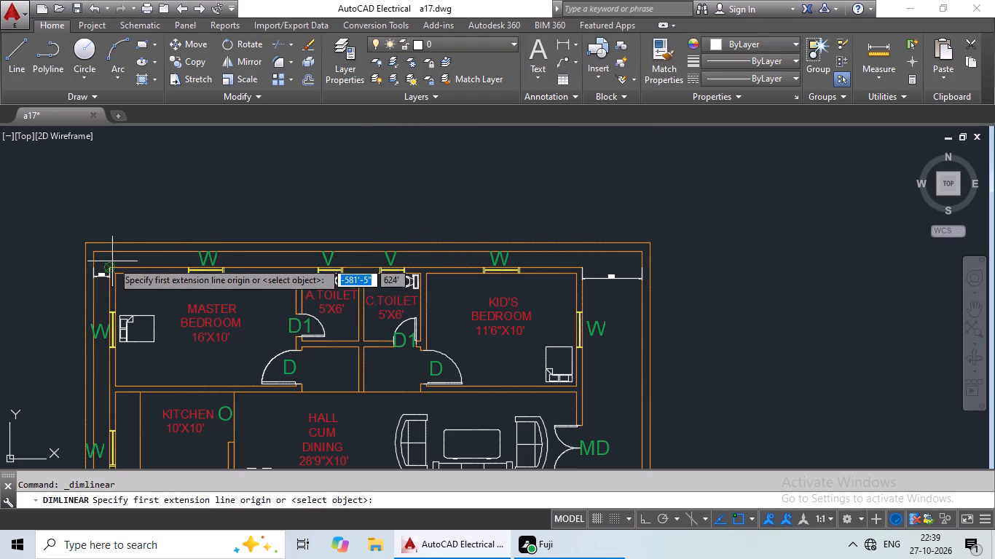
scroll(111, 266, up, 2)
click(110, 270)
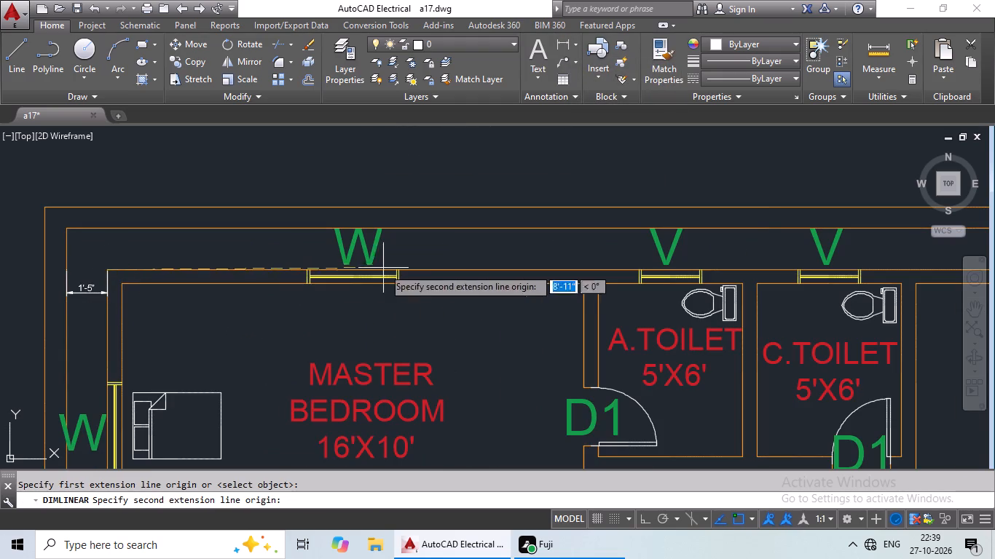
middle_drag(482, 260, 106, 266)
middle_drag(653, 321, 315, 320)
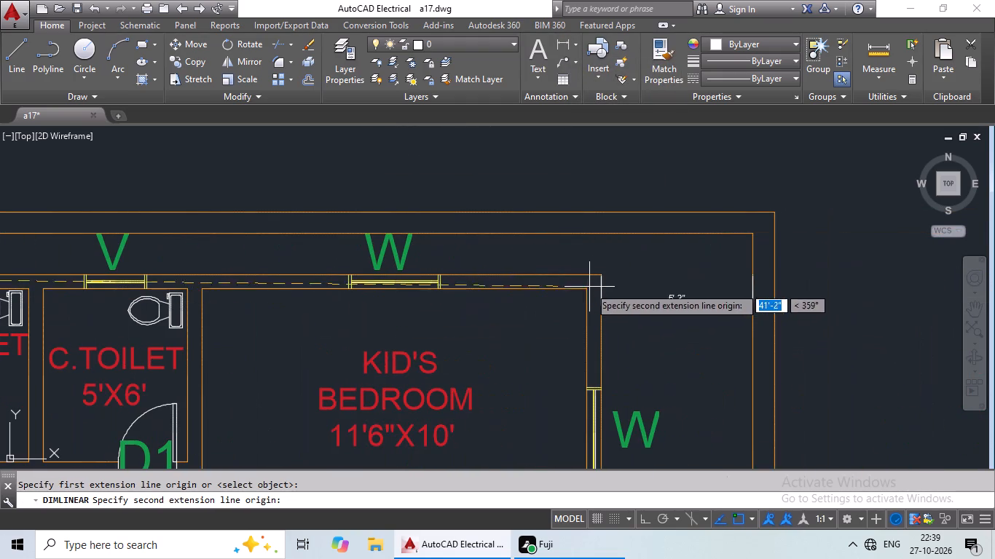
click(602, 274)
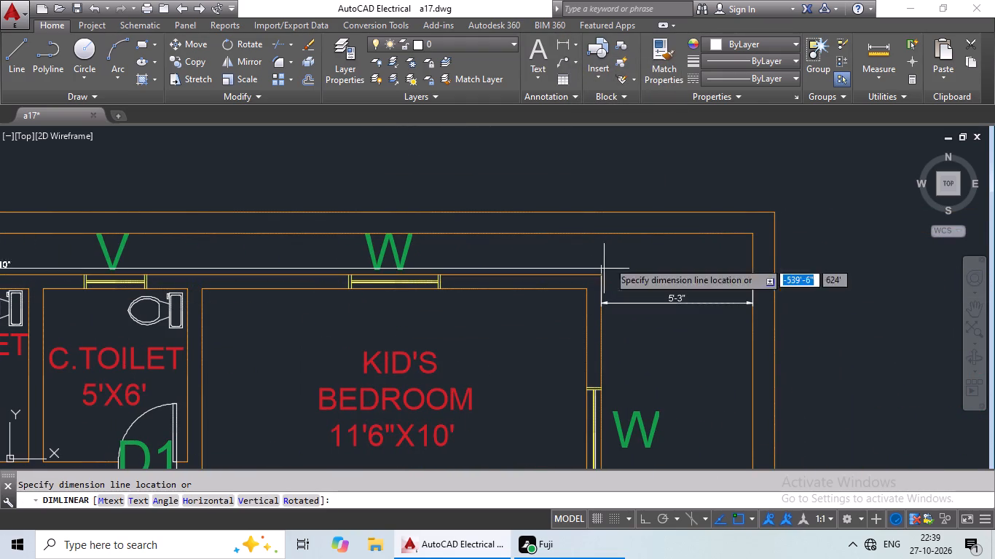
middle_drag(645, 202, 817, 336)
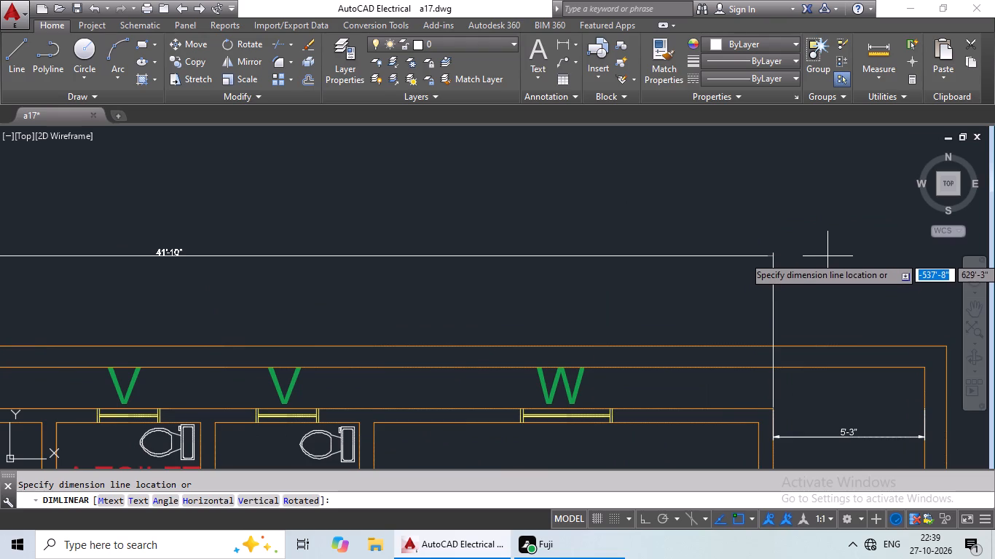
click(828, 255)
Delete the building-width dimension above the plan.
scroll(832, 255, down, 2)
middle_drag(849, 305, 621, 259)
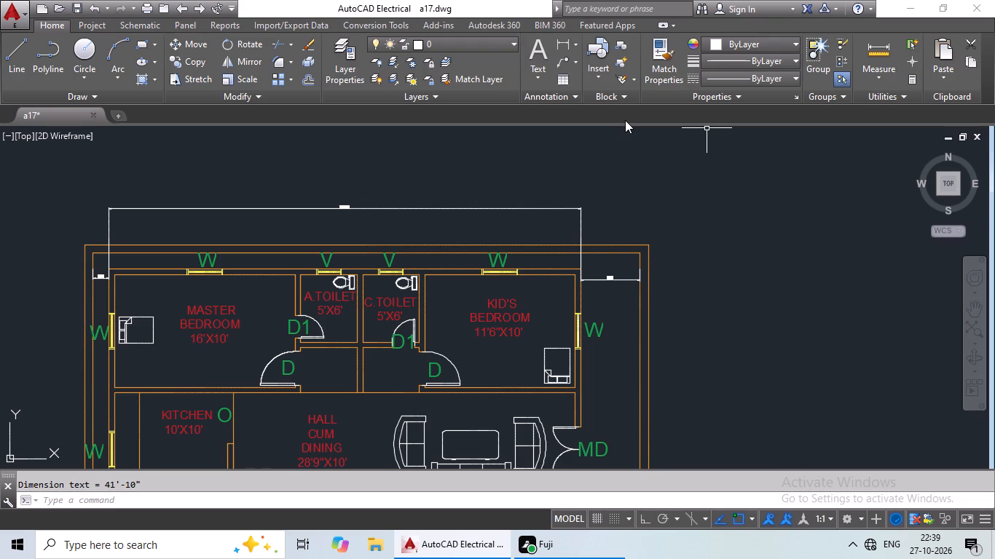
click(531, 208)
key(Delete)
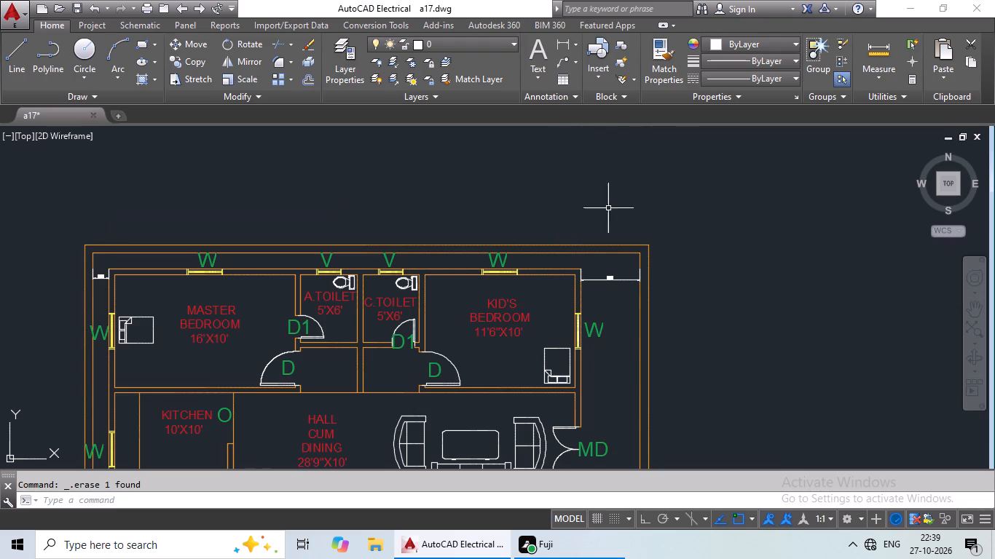
Add a linear dimension above the plan for the full plot width between the boundary wall's outer top corners.
click(563, 41)
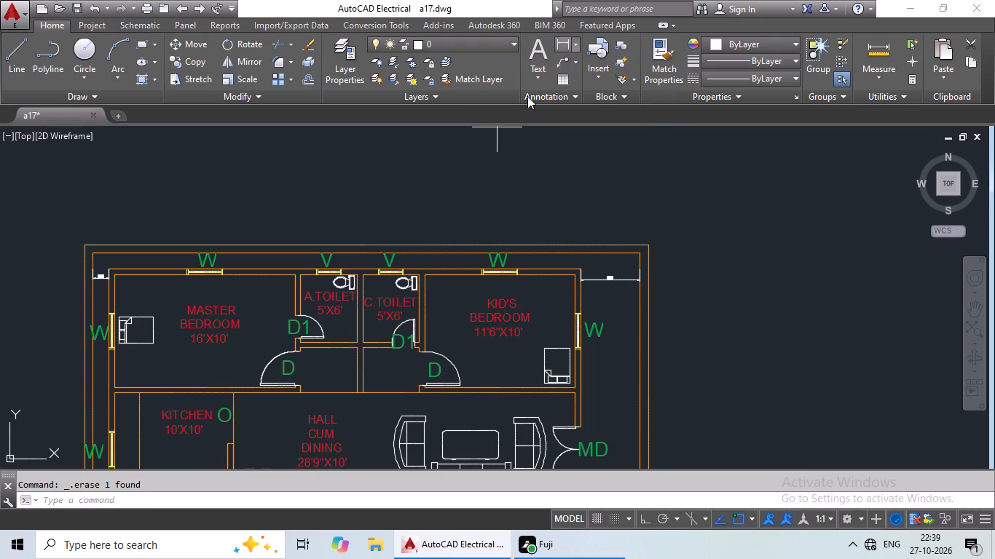
click(87, 244)
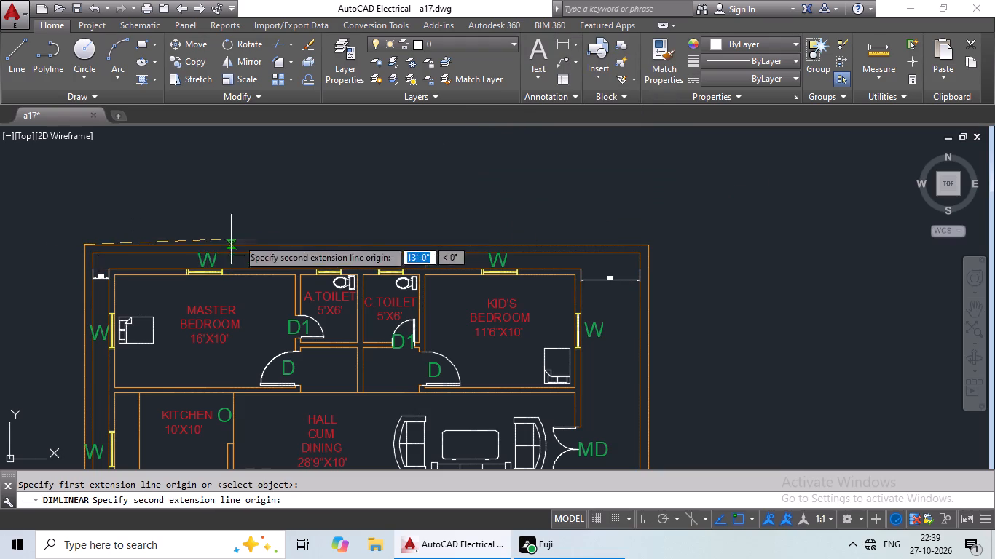
click(650, 247)
middle_drag(672, 207, 673, 245)
click(697, 175)
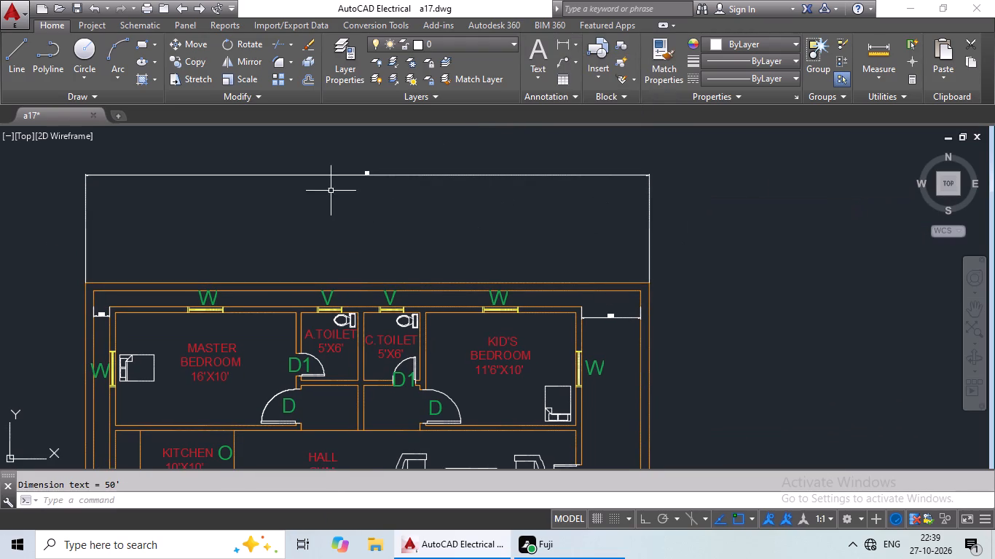
Add a vertical linear dimension to the right of the plan between the boundary wall's outer top-right and bottom-right corners.
scroll(371, 167, up, 2)
scroll(396, 179, down, 4)
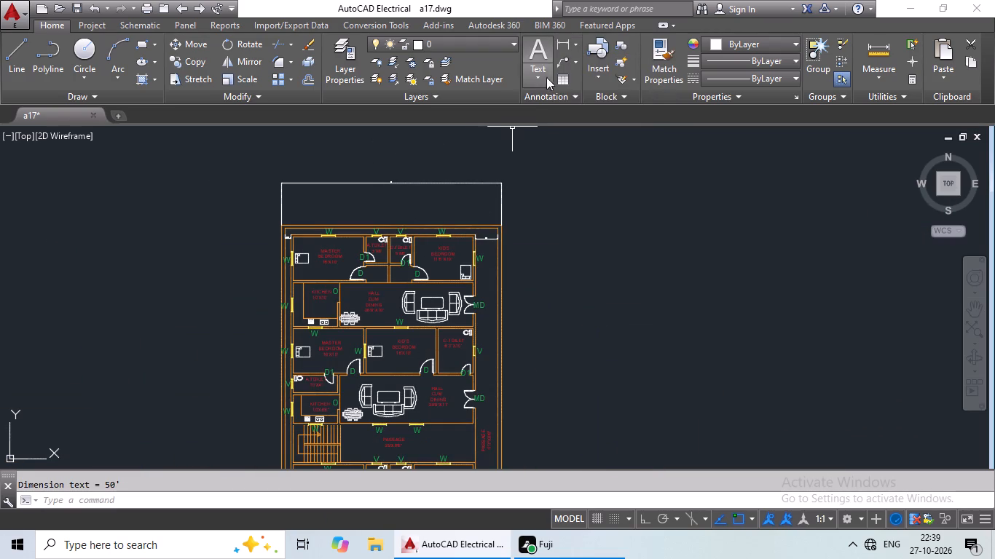
click(560, 47)
middle_drag(554, 223, 553, 178)
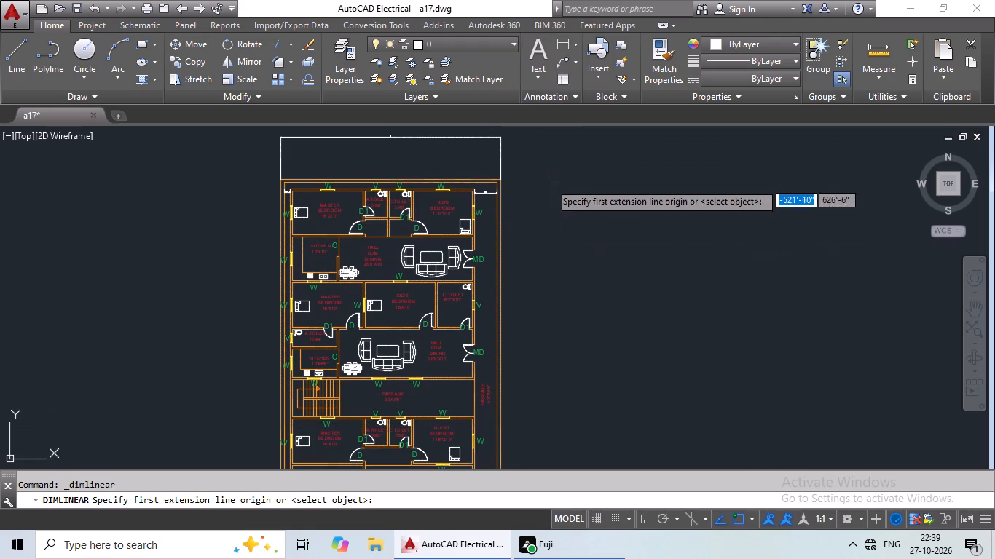
scroll(506, 179, up, 3)
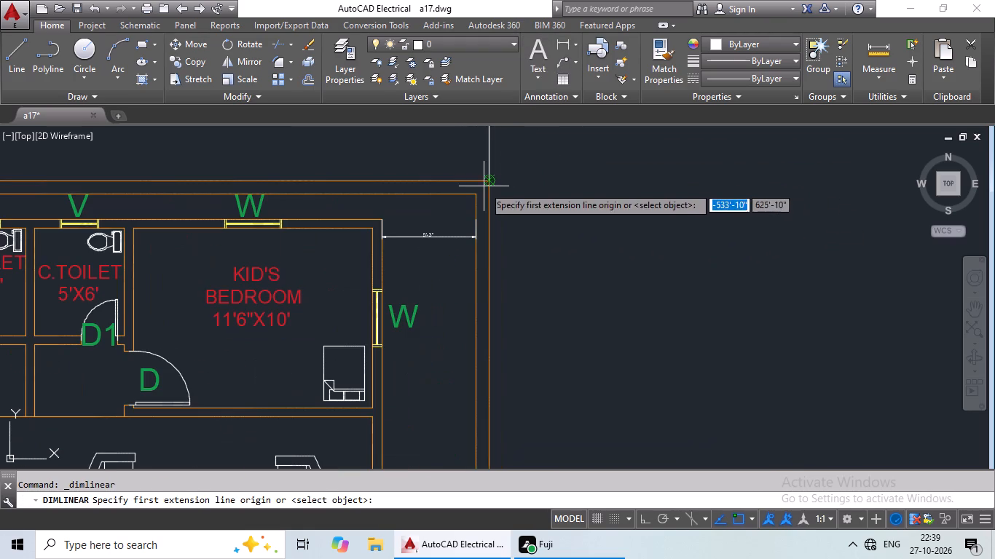
click(492, 180)
scroll(488, 280, down, 1)
middle_drag(488, 280, 510, 181)
scroll(514, 166, down, 1)
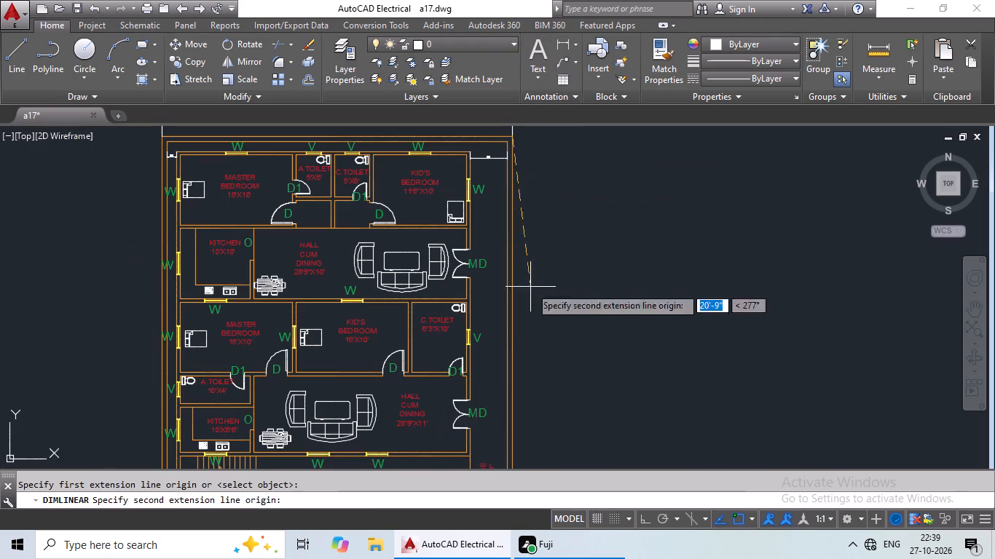
scroll(544, 422, down, 1)
middle_drag(546, 416, 517, 321)
middle_drag(519, 325, 508, 258)
middle_drag(494, 334, 484, 256)
middle_drag(468, 340, 470, 255)
middle_drag(468, 318, 468, 317)
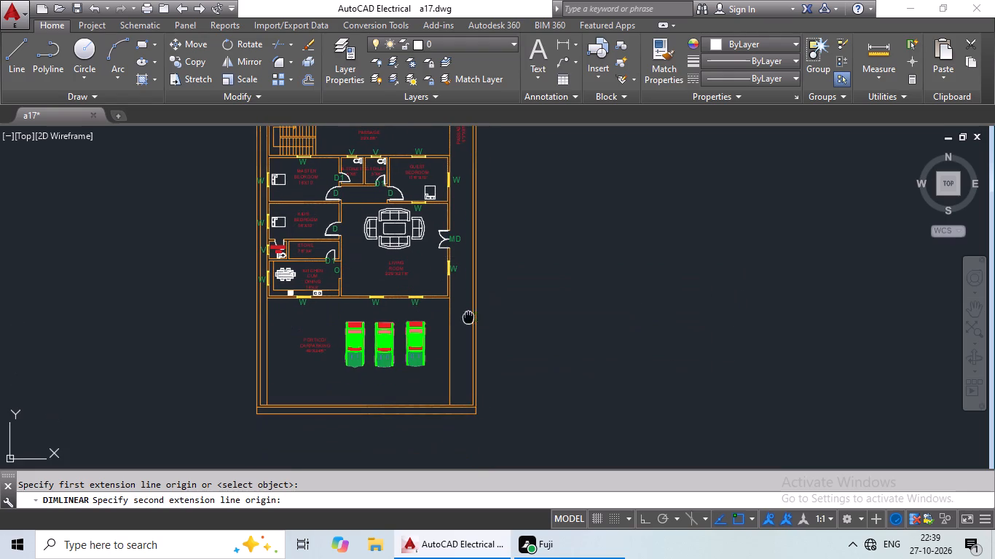
middle_drag(468, 317, 477, 284)
click(487, 378)
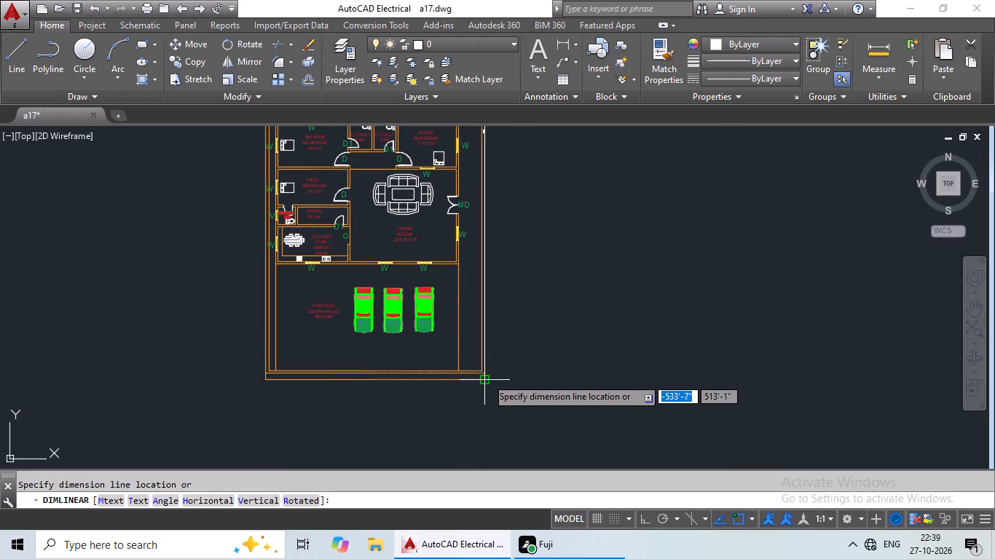
click(551, 376)
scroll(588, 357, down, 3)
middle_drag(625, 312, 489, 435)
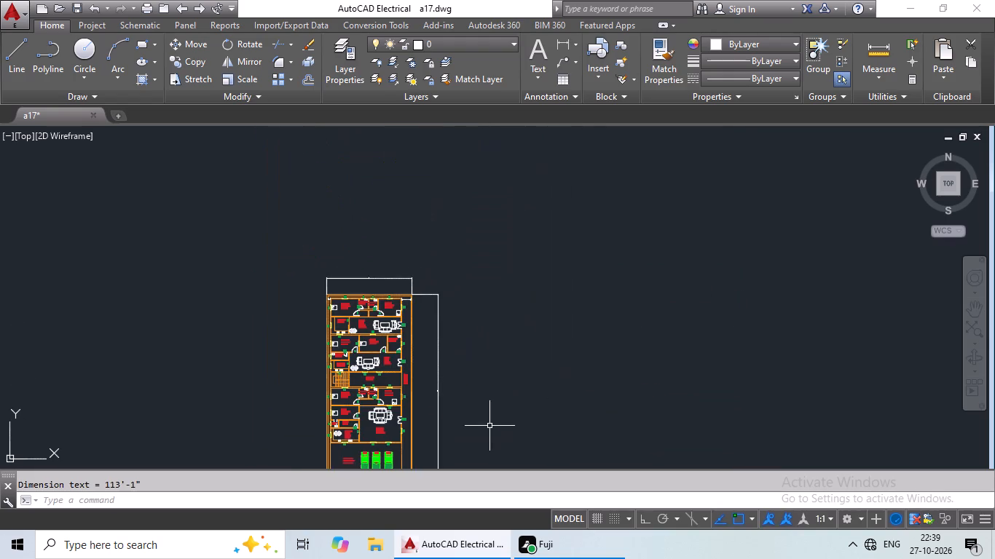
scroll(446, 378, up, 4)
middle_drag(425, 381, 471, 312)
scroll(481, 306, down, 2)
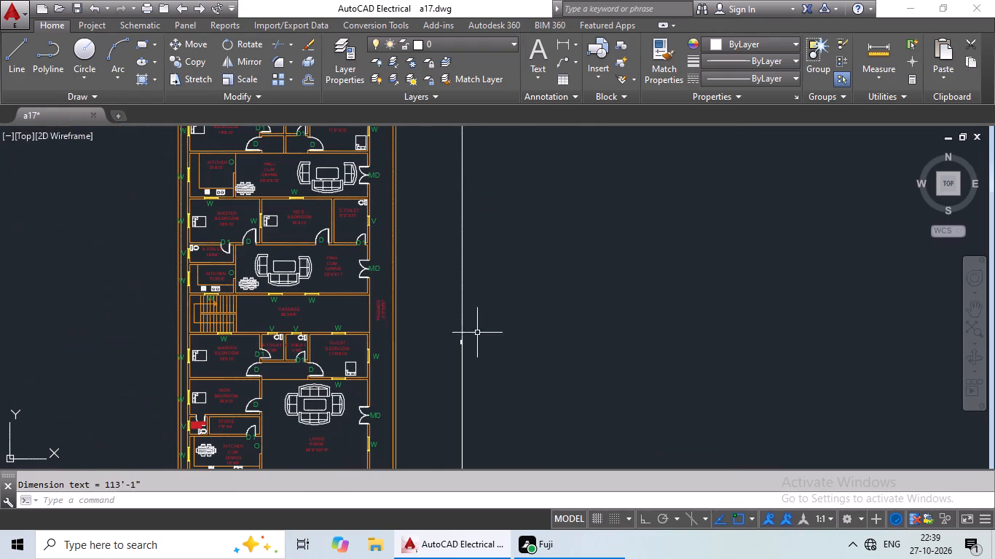
Change the colour of the two side-gap dimensions beside the top MASTER BEDROOM and KID'S BEDROOM to Magenta.
middle_drag(359, 271, 358, 359)
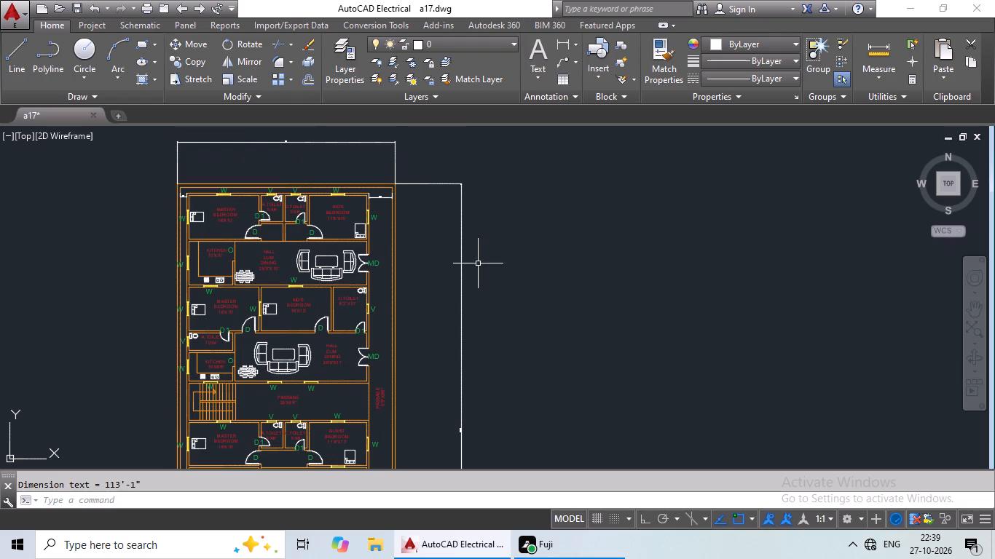
click(379, 198)
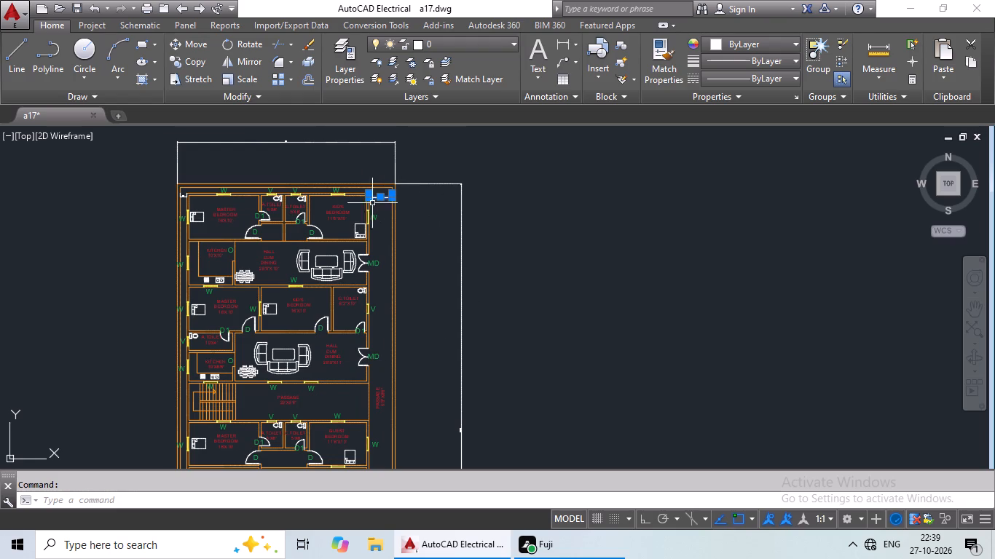
scroll(182, 197, up, 3)
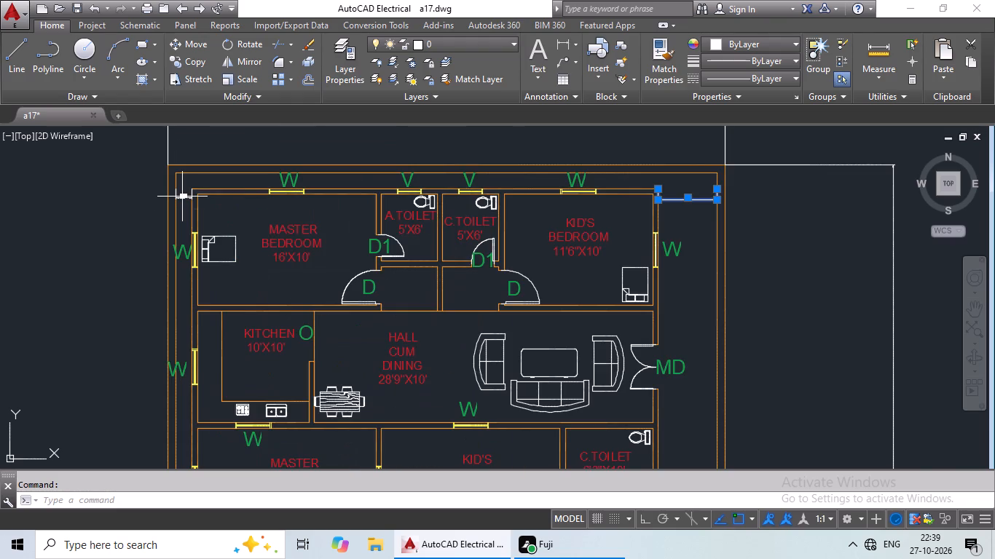
scroll(182, 197, up, 3)
click(178, 203)
scroll(315, 216, down, 2)
middle_drag(360, 223, 318, 234)
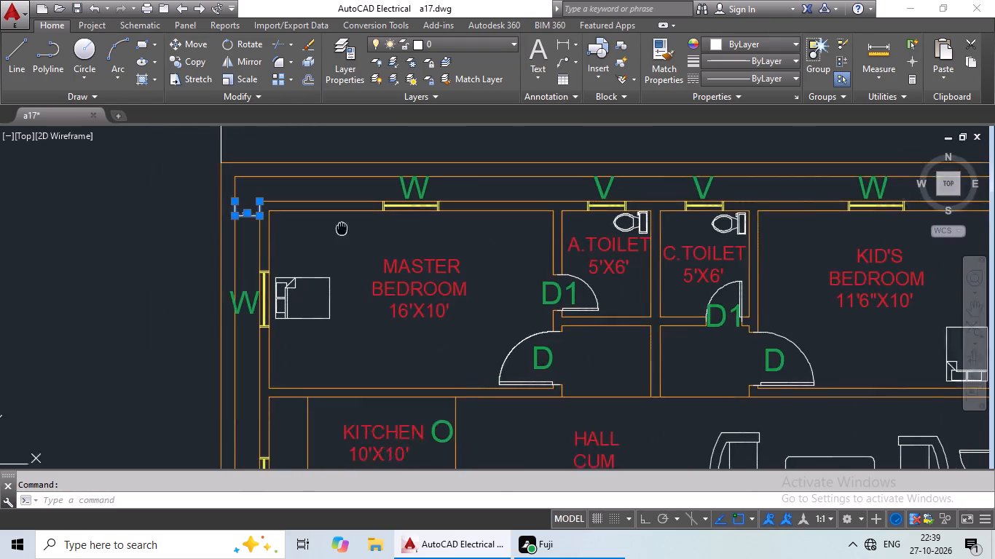
middle_drag(318, 234, 86, 262)
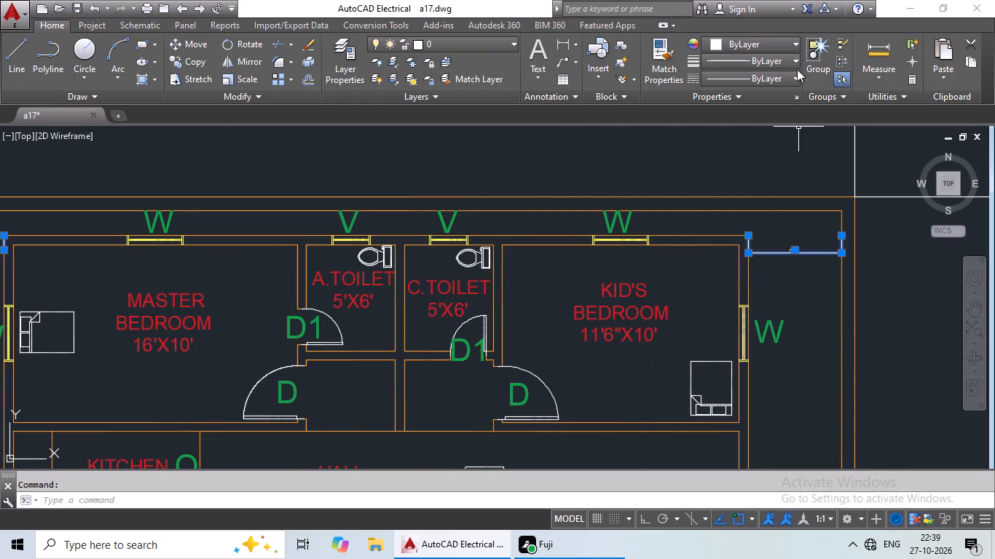
click(797, 38)
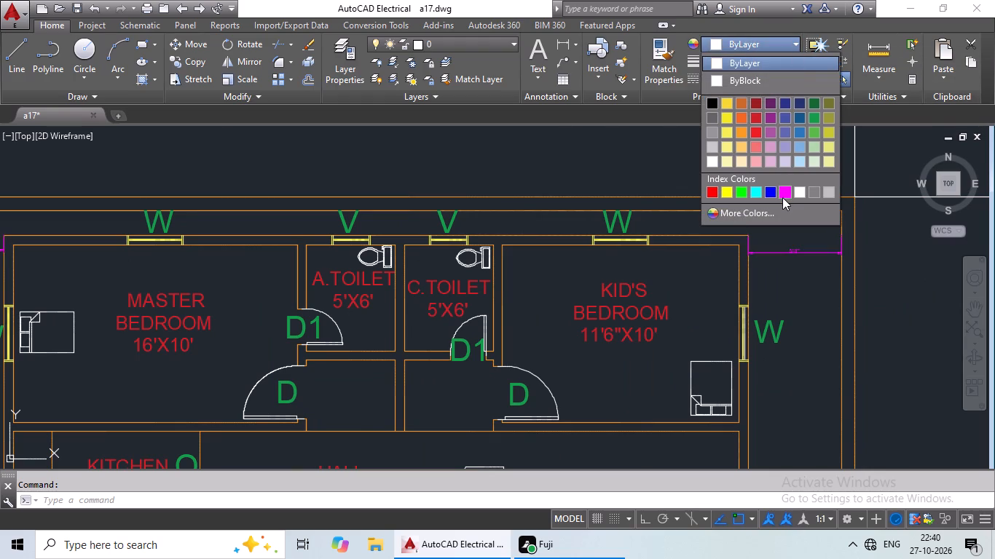
click(782, 197)
key(Escape)
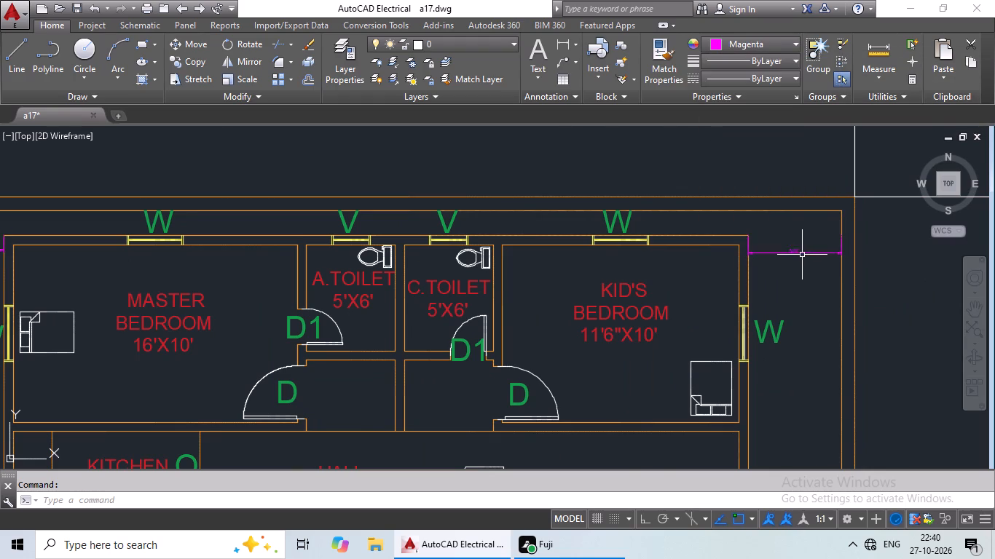
Set the text height of the side-gap dimension beside the top KID'S BEDROOM to 16".
scroll(794, 250, up, 5)
middle_drag(771, 261, 651, 284)
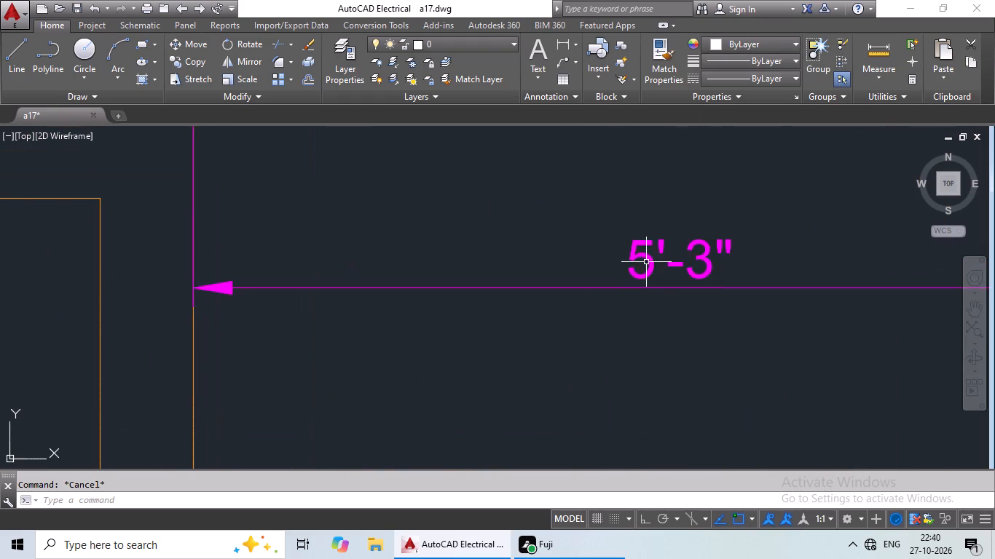
double_click(646, 261)
click(646, 261)
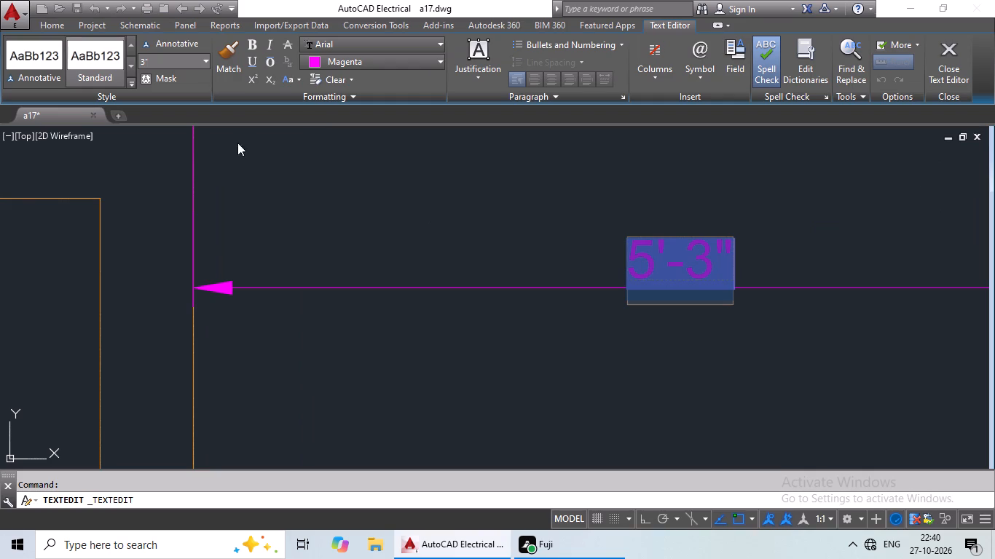
click(200, 59)
click(191, 59)
key(BackSpace)
key(BackSpace)
text(16)
key(shift+quotedbl)
key(Return)
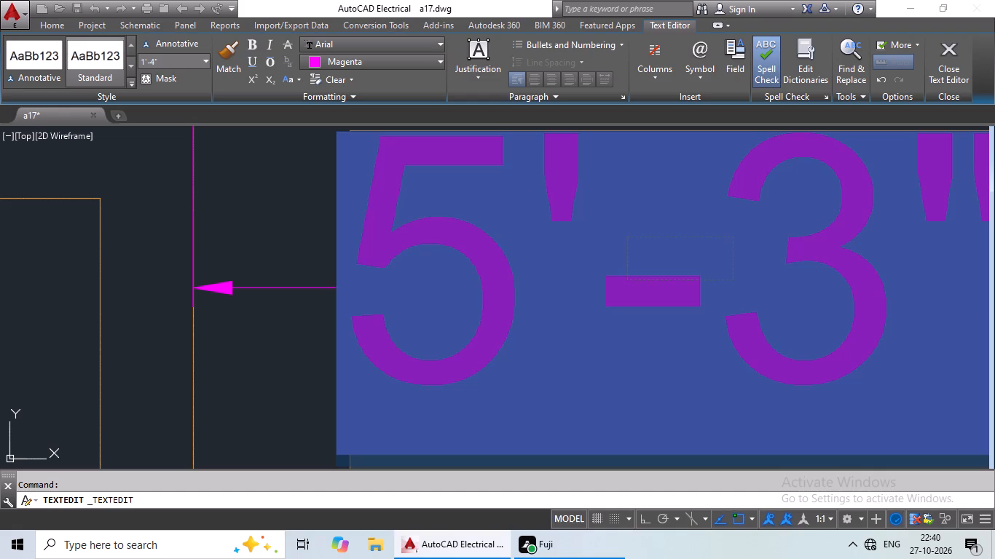
click(227, 239)
Set the text height of the side-gap dimension beside the top MASTER BEDROOM to 1'-4".
scroll(259, 238, down, 4)
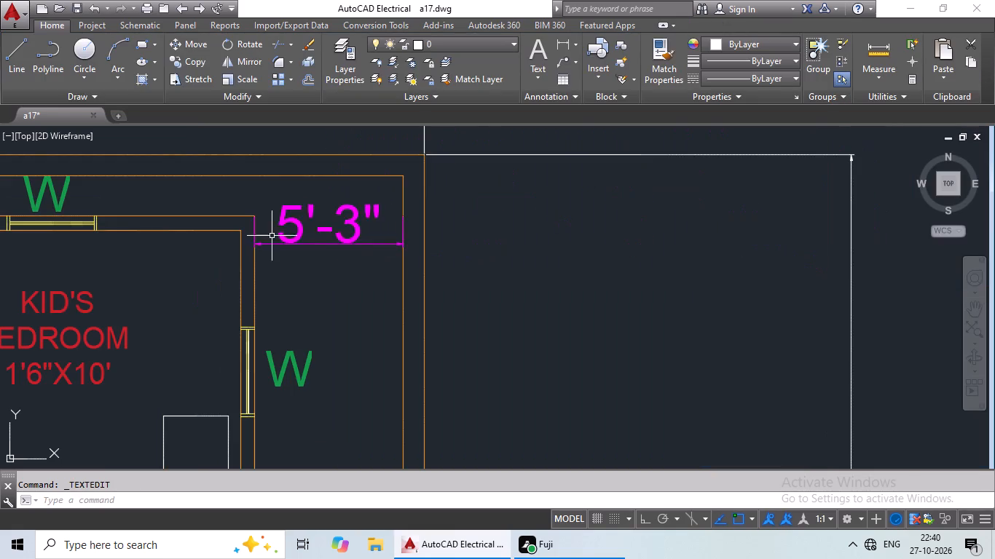
middle_drag(339, 285, 471, 261)
scroll(473, 260, down, 2)
middle_drag(307, 277, 508, 244)
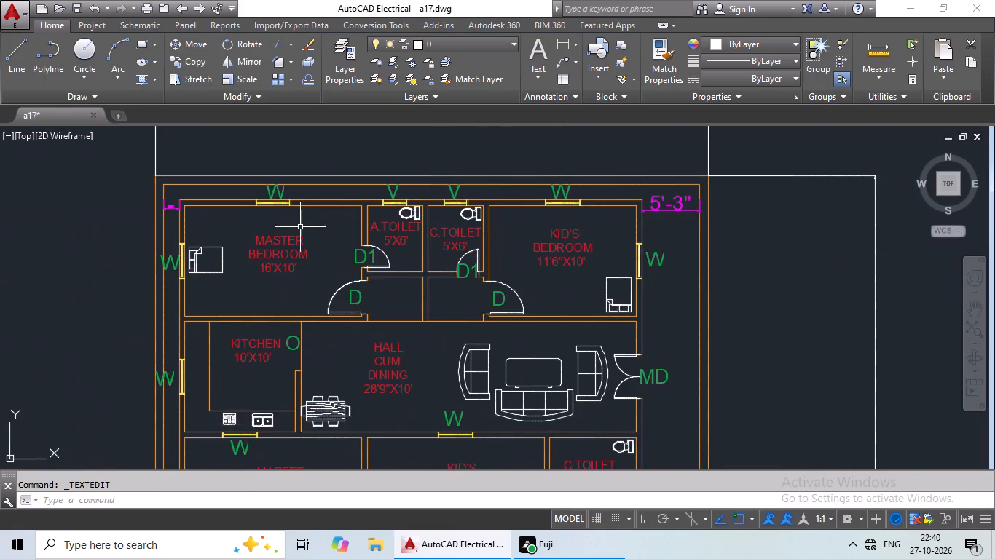
middle_drag(299, 225, 467, 252)
scroll(335, 233, up, 5)
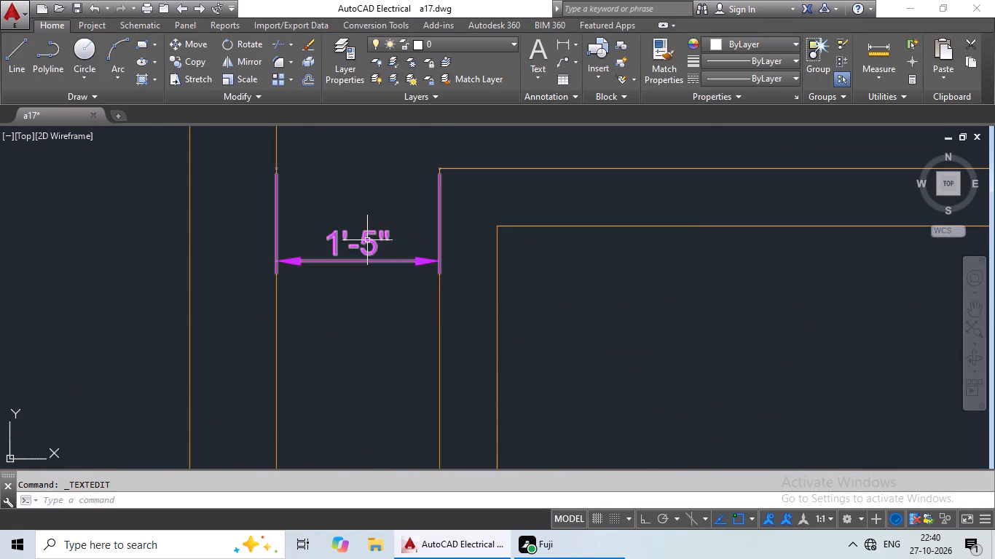
double_click(368, 240)
click(368, 240)
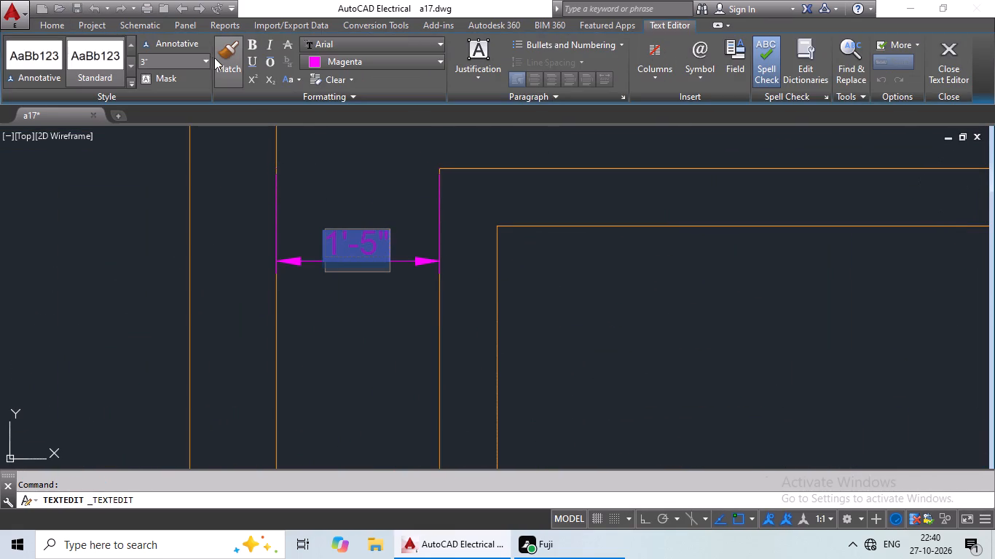
click(205, 57)
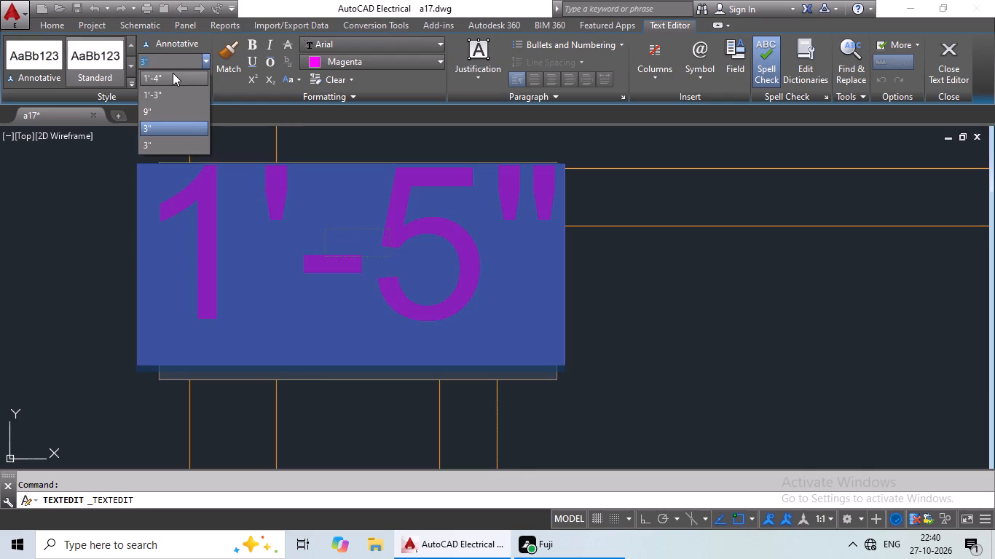
click(173, 73)
click(110, 197)
Change the colour of the overall plot width and plot length dimensions to Green.
scroll(162, 201, down, 4)
scroll(299, 213, down, 2)
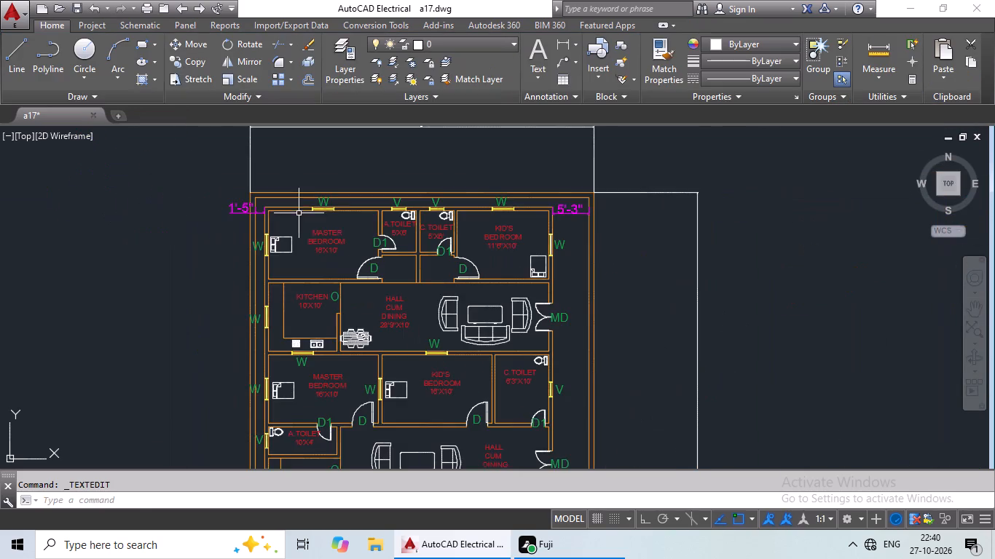
middle_drag(371, 229, 284, 247)
scroll(298, 220, down, 1)
middle_drag(315, 198, 279, 197)
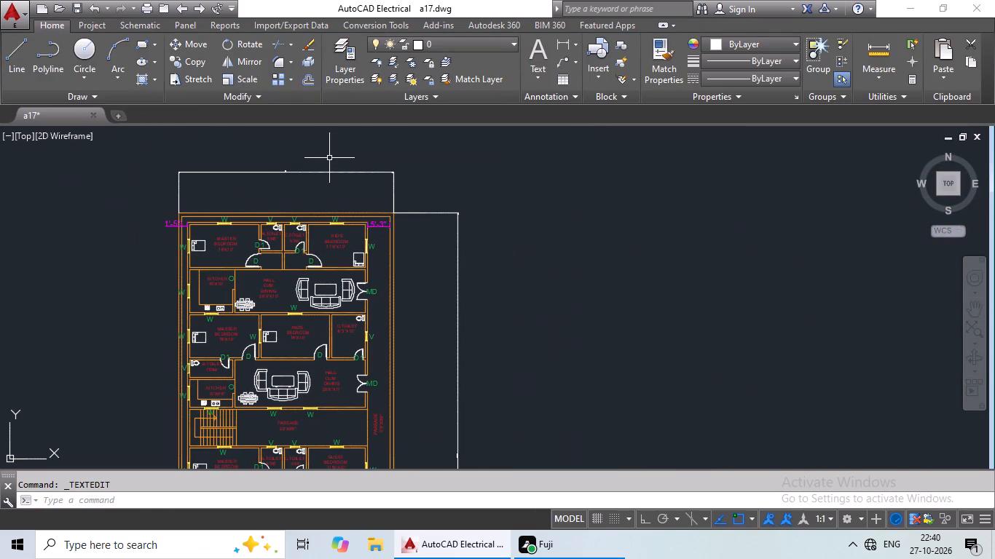
click(318, 171)
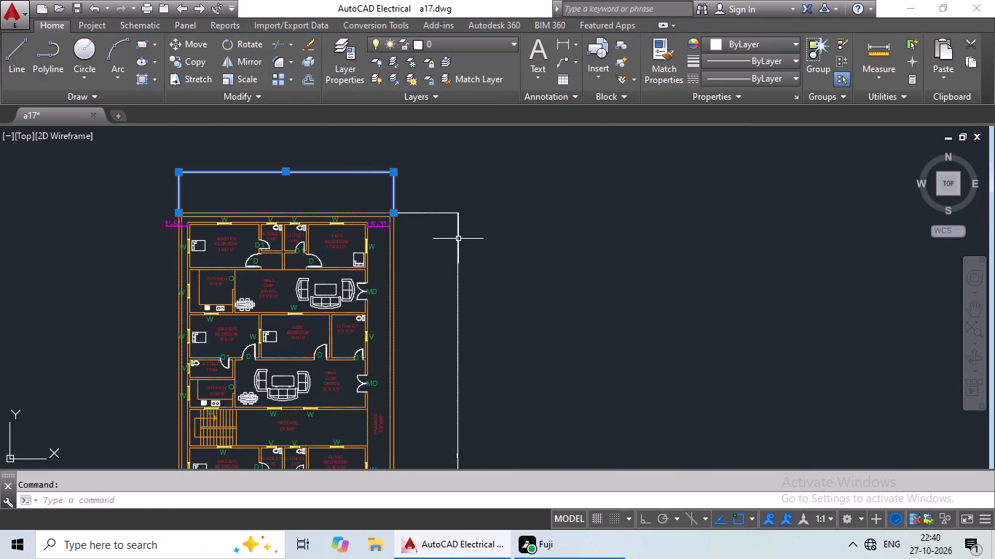
click(459, 242)
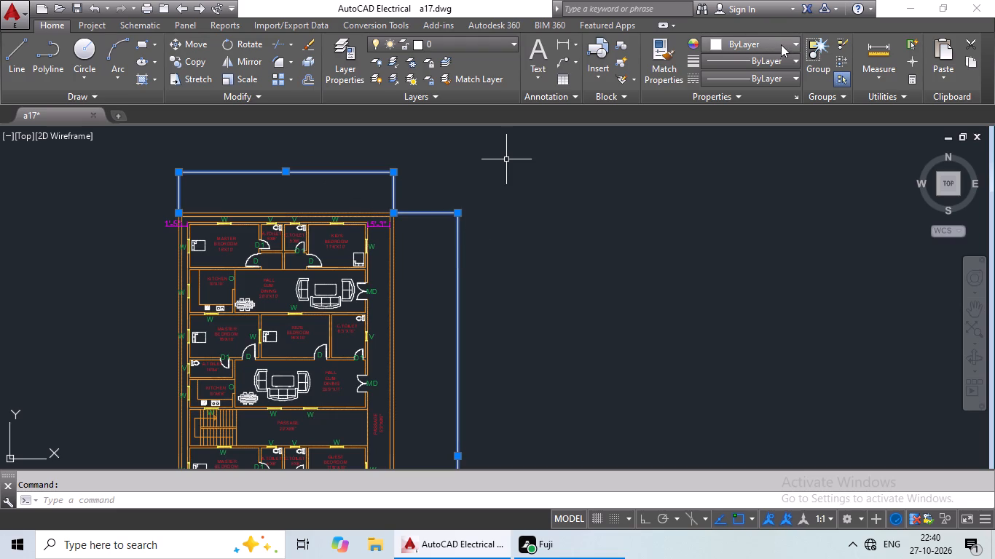
click(793, 47)
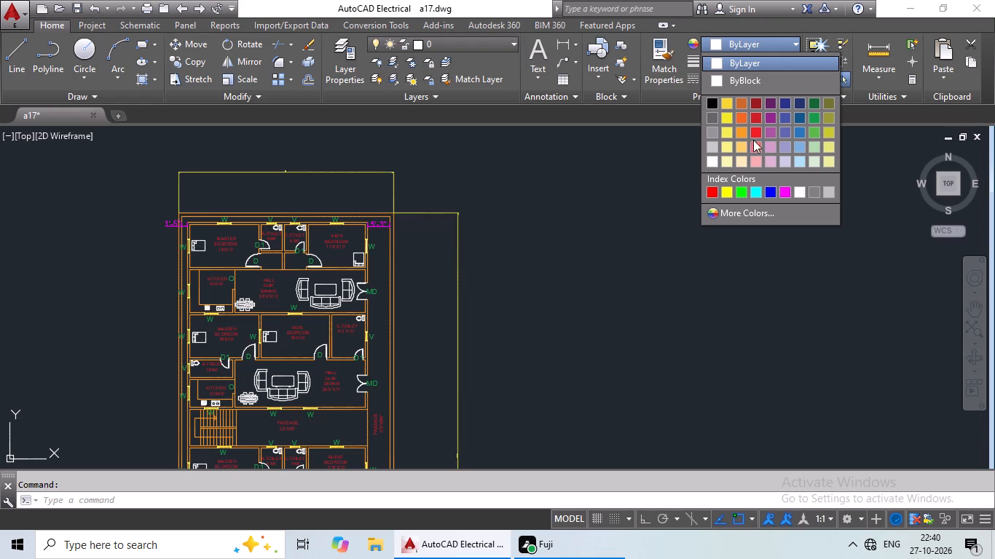
click(739, 190)
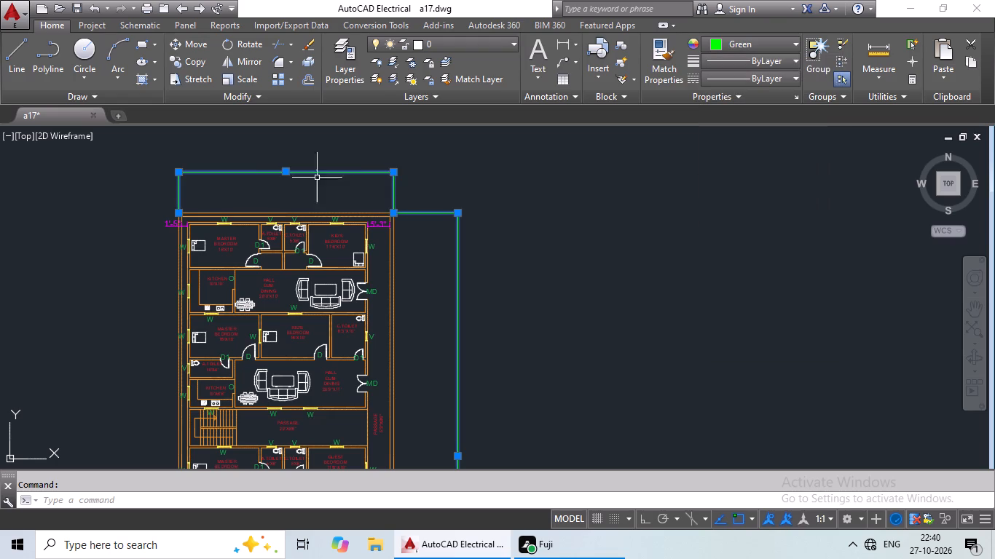
key(Escape)
Set the text height of the overall plot width dimension above the plan to 1'-4".
scroll(296, 172, up, 4)
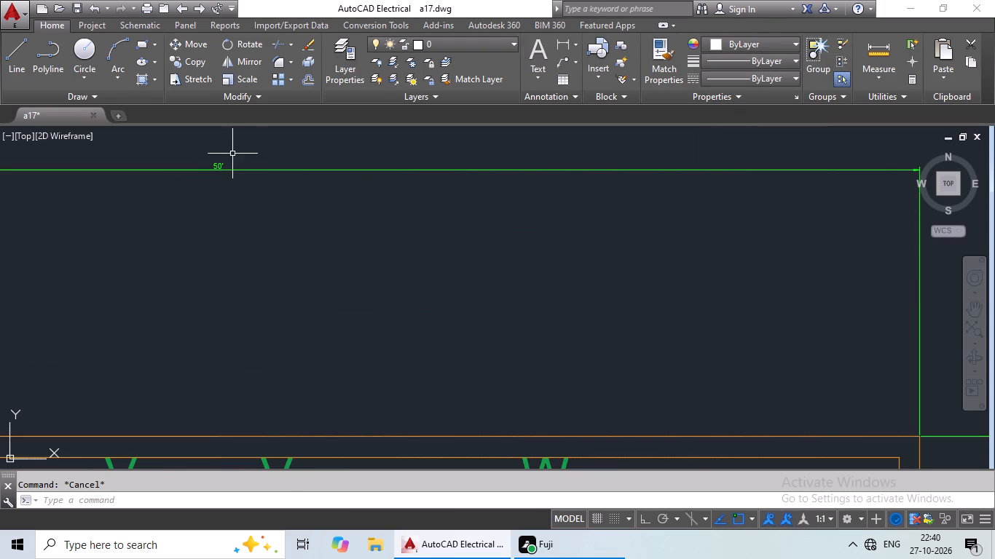
middle_click(270, 234)
middle_drag(269, 217, 460, 344)
scroll(412, 295, up, 4)
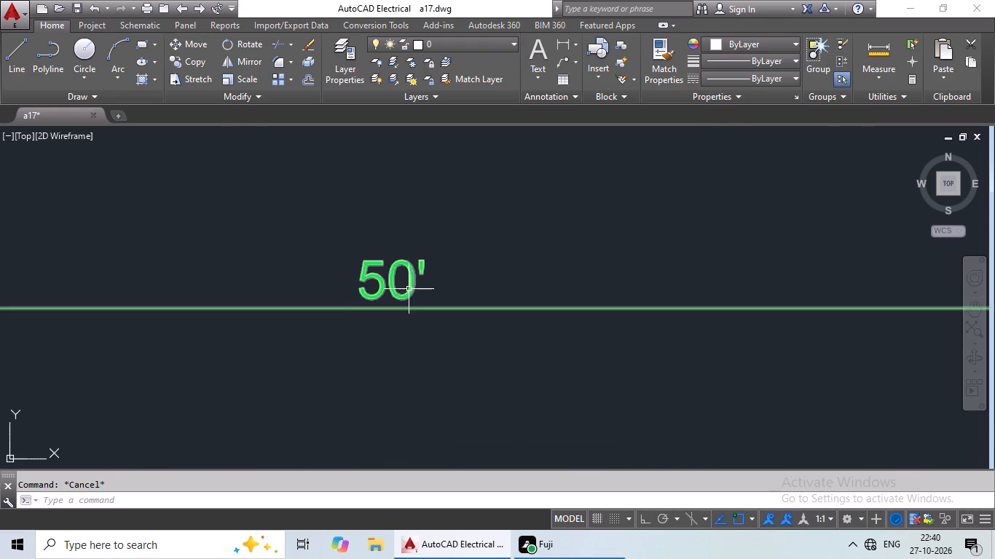
double_click(406, 286)
click(406, 286)
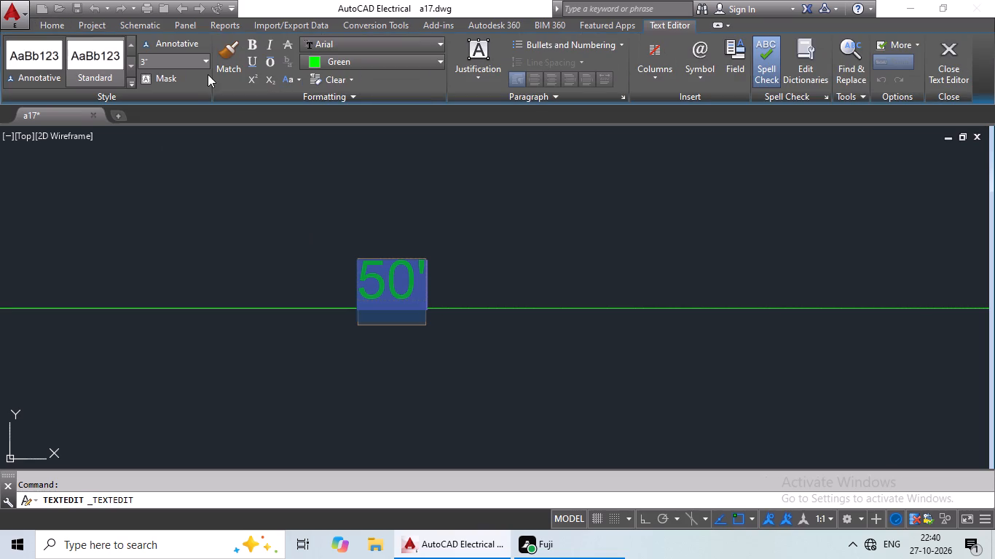
click(208, 61)
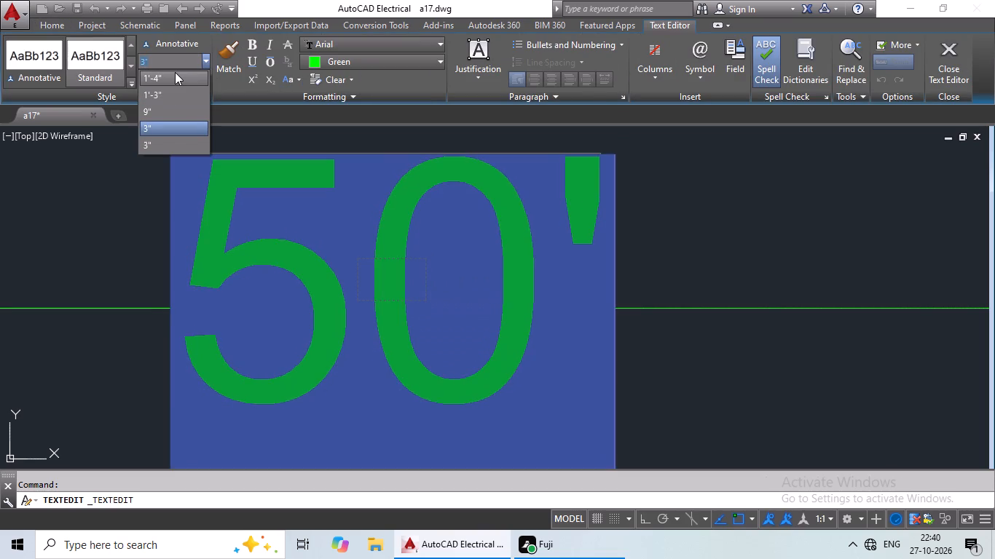
click(175, 71)
click(135, 154)
Set the text height of the vertical overall plot length dimension beside the plan to 1'-4".
scroll(261, 146, down, 4)
scroll(447, 153, down, 2)
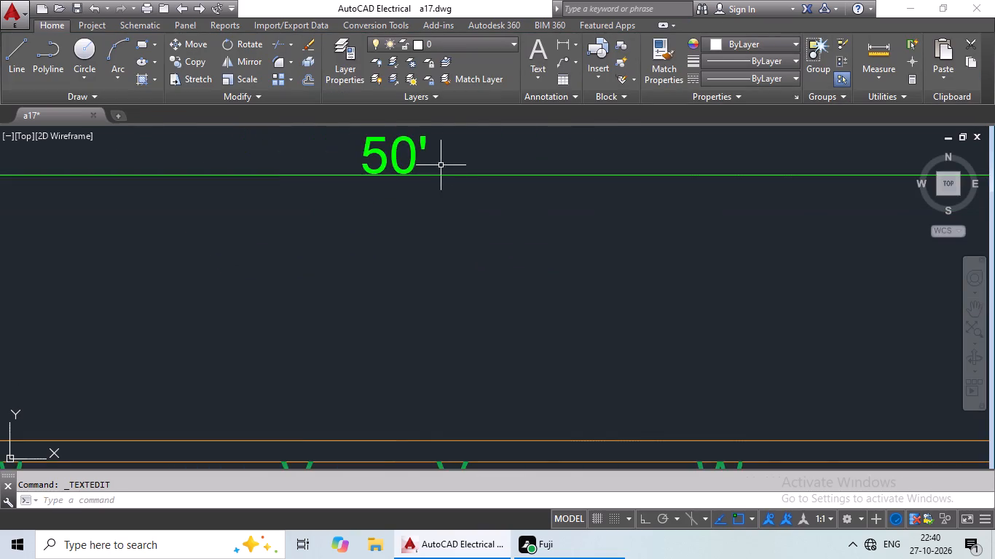
scroll(441, 165, down, 5)
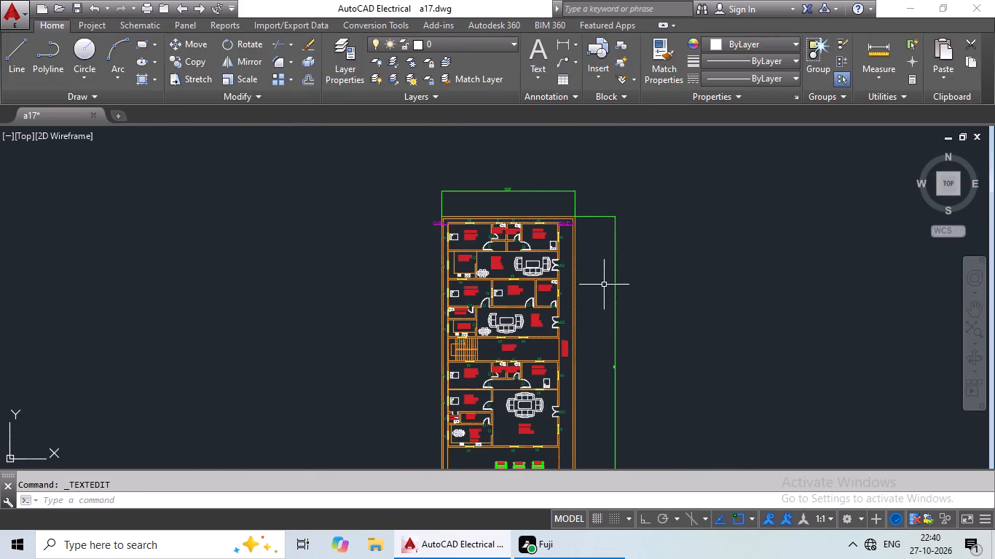
middle_drag(629, 260, 549, 259)
middle_drag(563, 374, 503, 296)
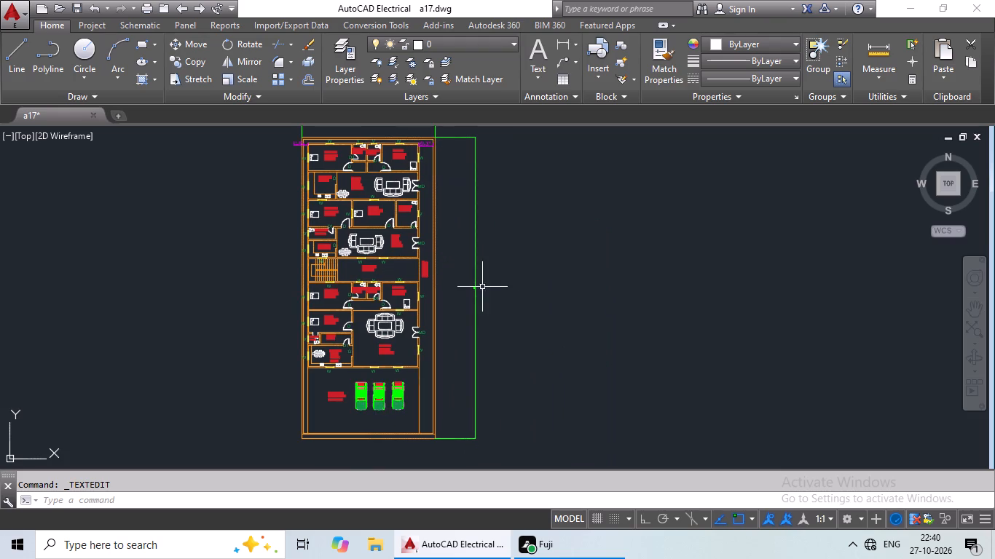
scroll(477, 284, up, 8)
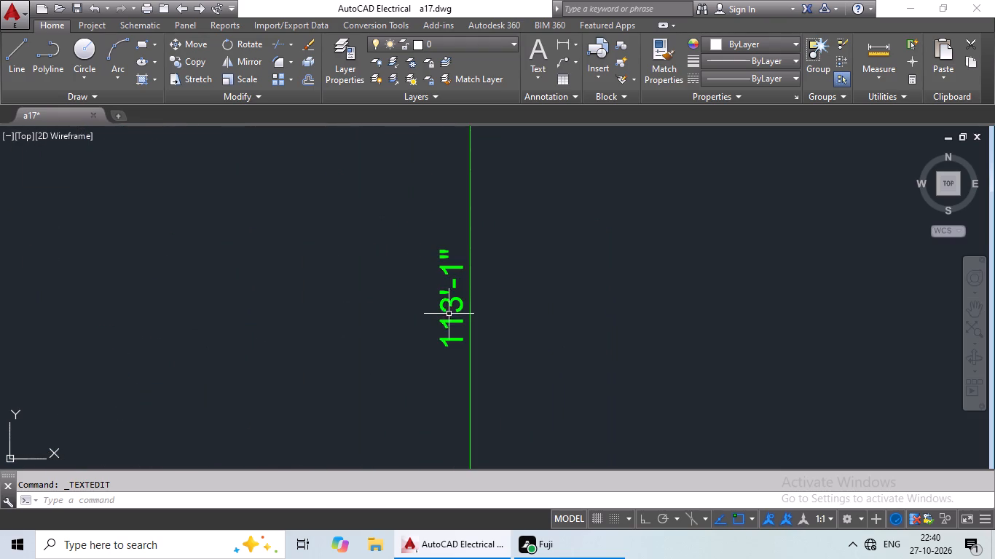
double_click(455, 301)
double_click(455, 301)
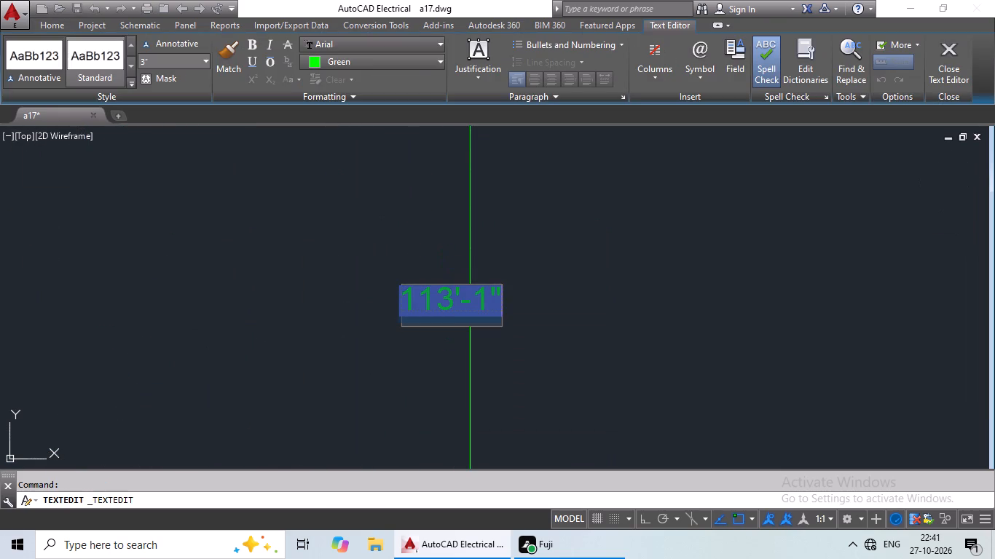
click(455, 301)
click(205, 59)
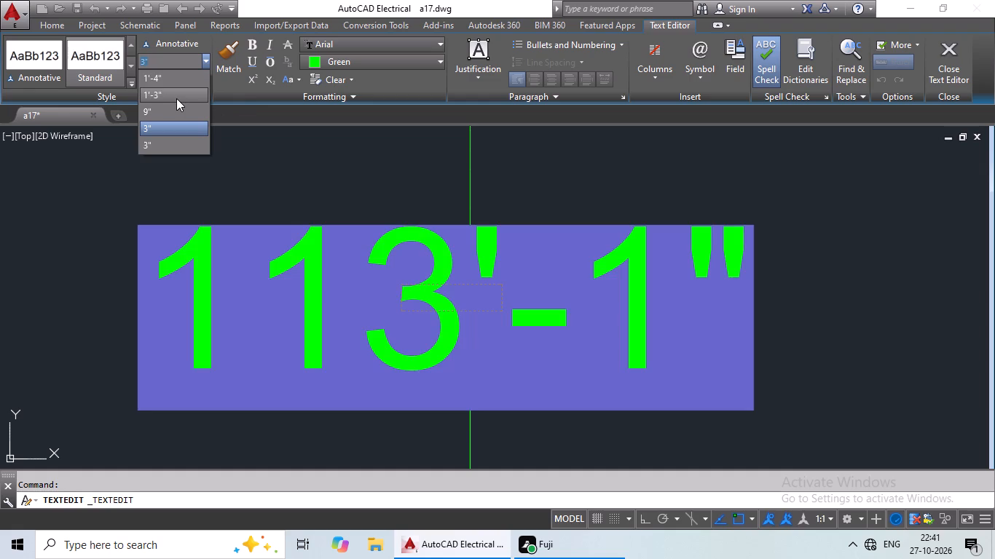
click(180, 80)
click(249, 151)
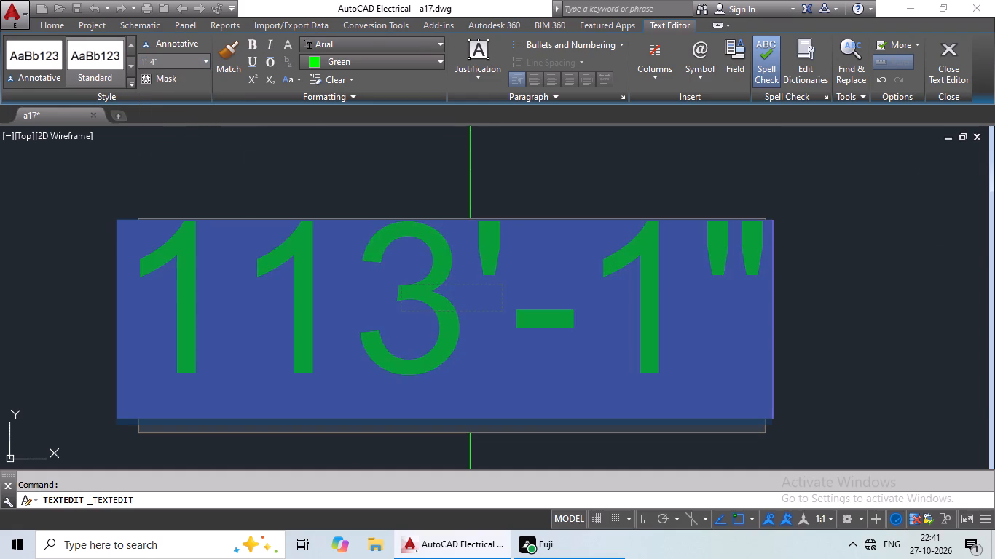
Finish the plot length text edit and save the a17.dwg drawing.
scroll(264, 151, down, 3)
scroll(312, 195, down, 3)
scroll(395, 244, down, 2)
middle_drag(410, 246, 379, 288)
middle_drag(312, 256, 404, 301)
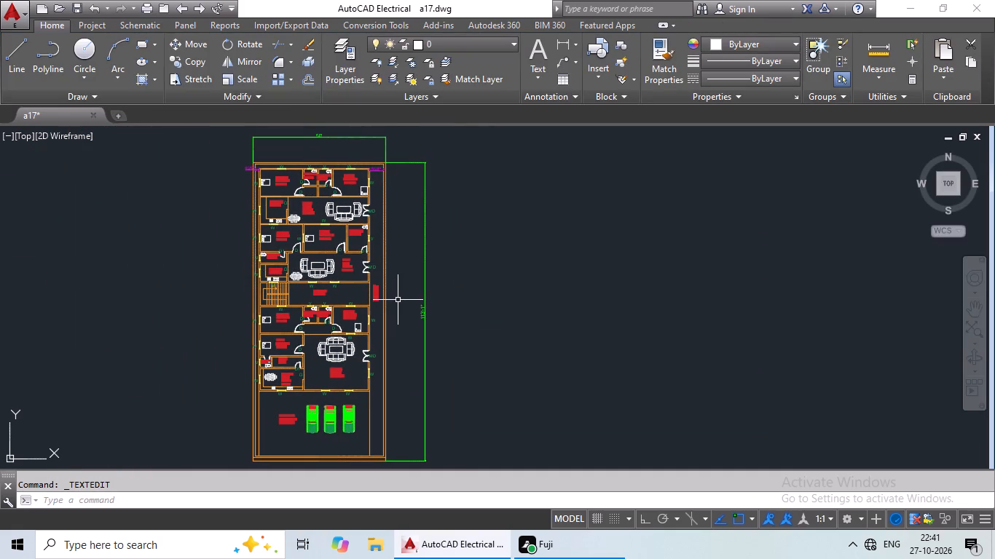
key(Escape)
key(Escape)
key(Escape)
key(Escape)
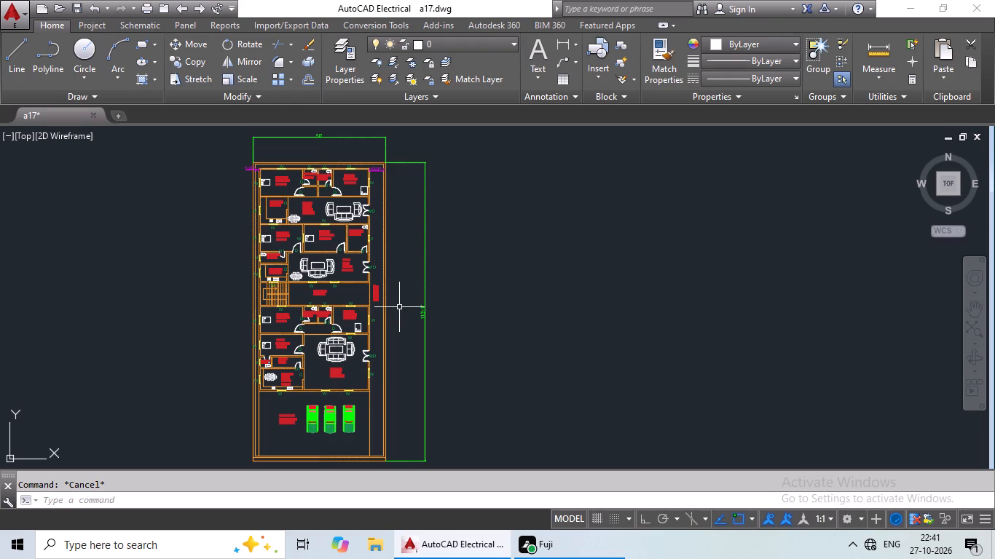
key(ctrl+s)
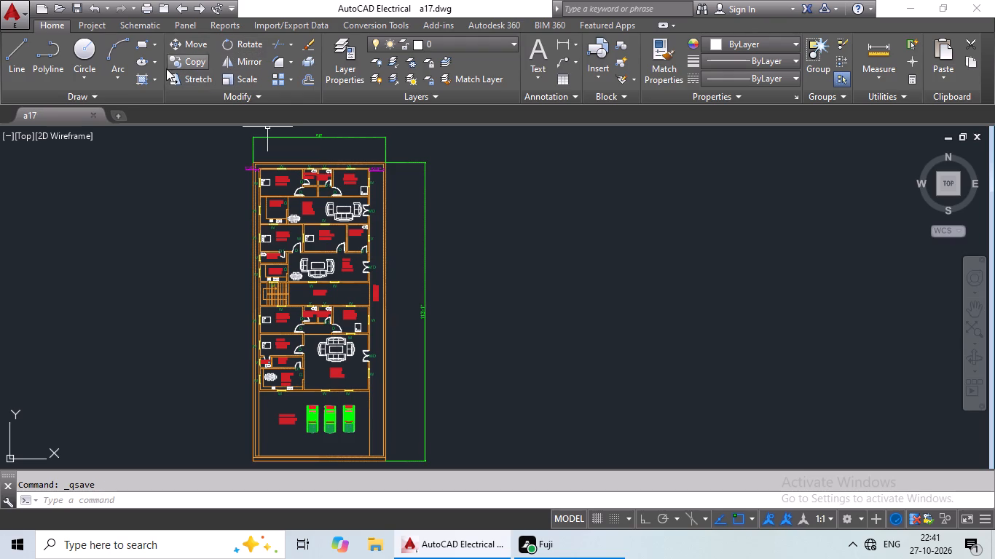
Hatch the plot's outer boundary wall with the ANSI32 pattern in white (255,255,255).
click(138, 82)
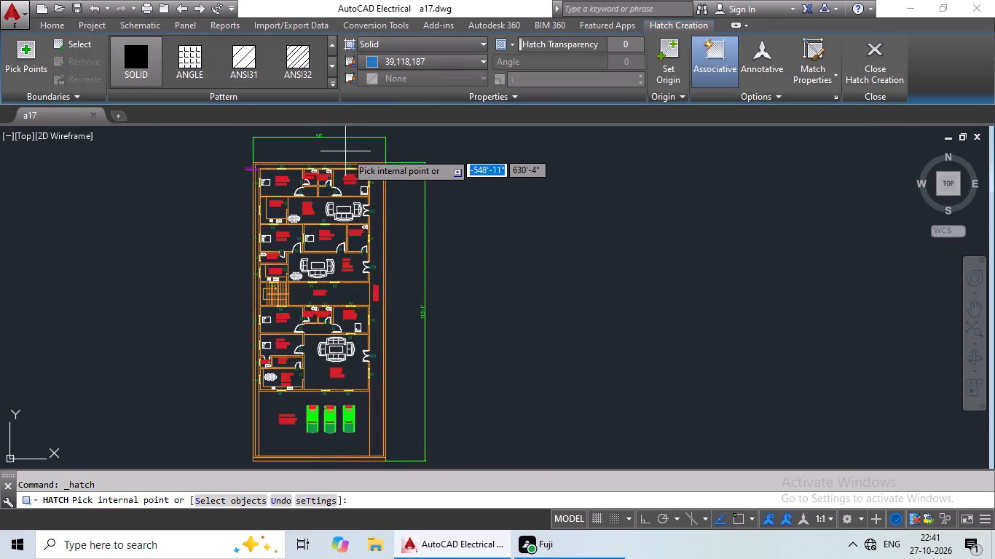
click(304, 60)
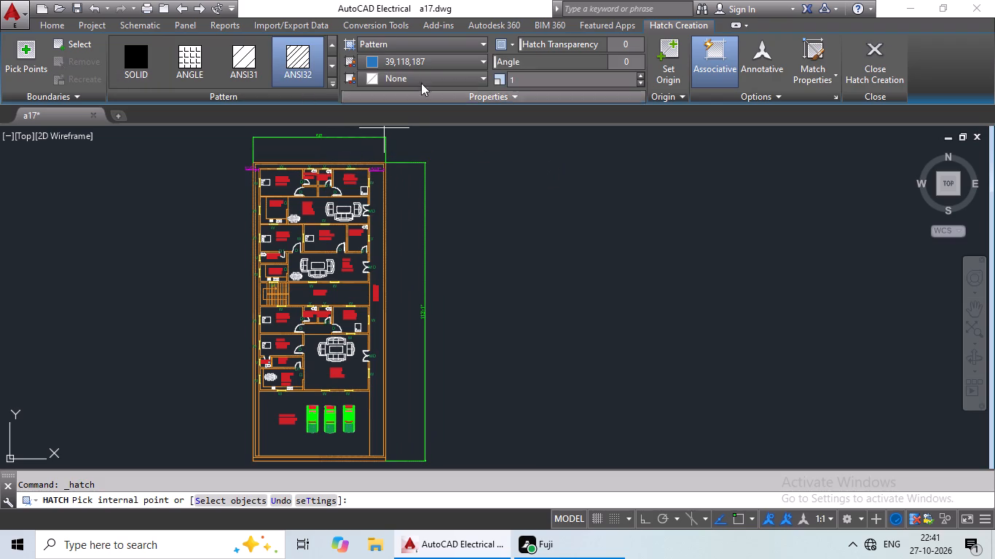
click(427, 63)
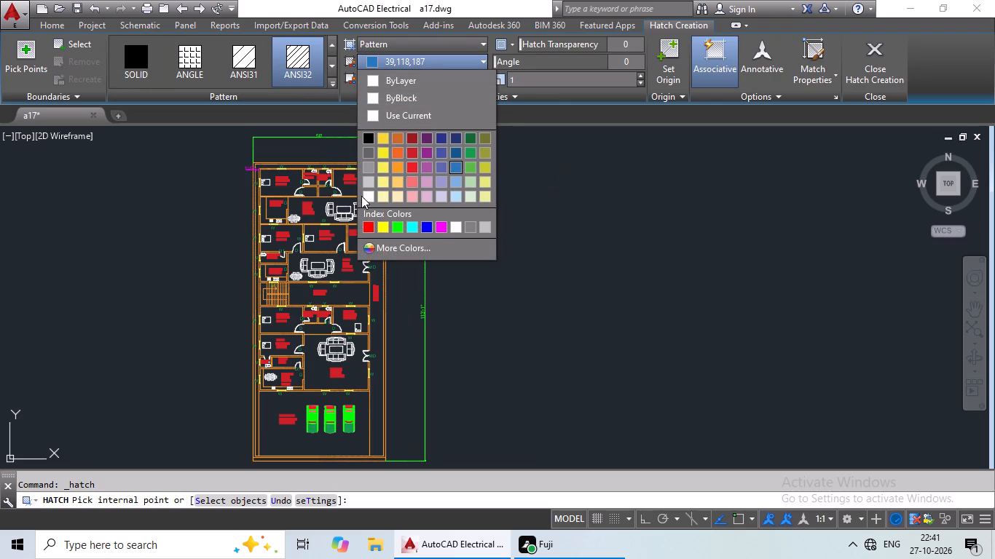
click(367, 196)
scroll(371, 163, up, 4)
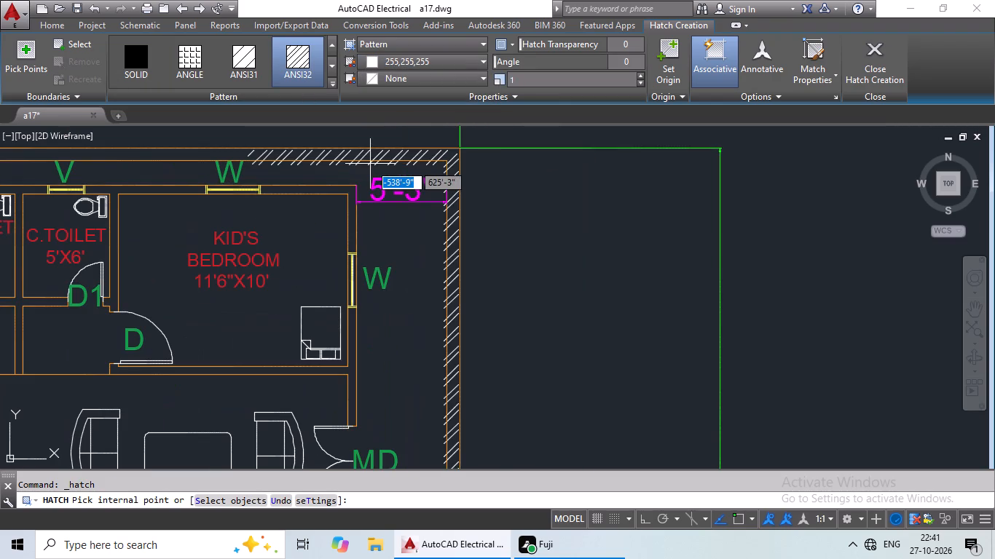
click(385, 155)
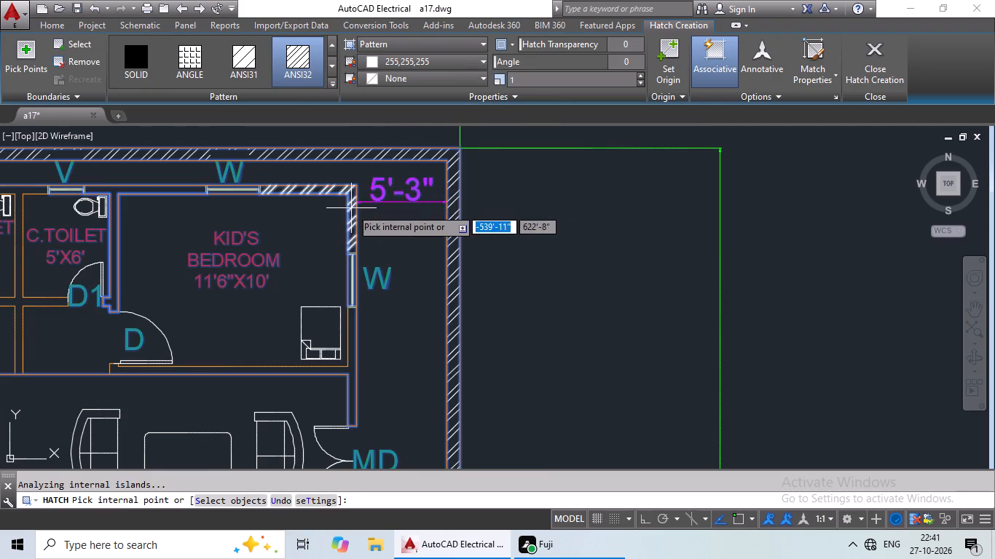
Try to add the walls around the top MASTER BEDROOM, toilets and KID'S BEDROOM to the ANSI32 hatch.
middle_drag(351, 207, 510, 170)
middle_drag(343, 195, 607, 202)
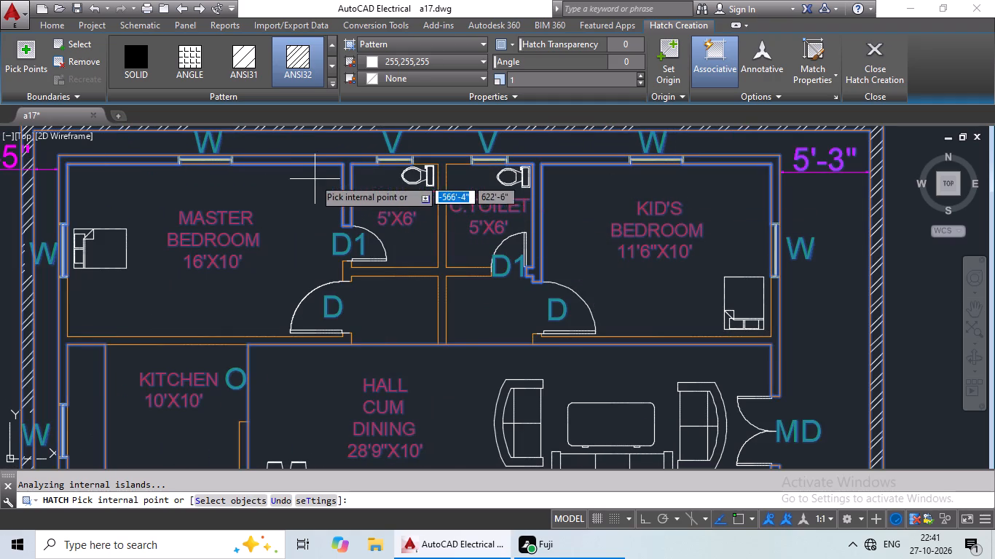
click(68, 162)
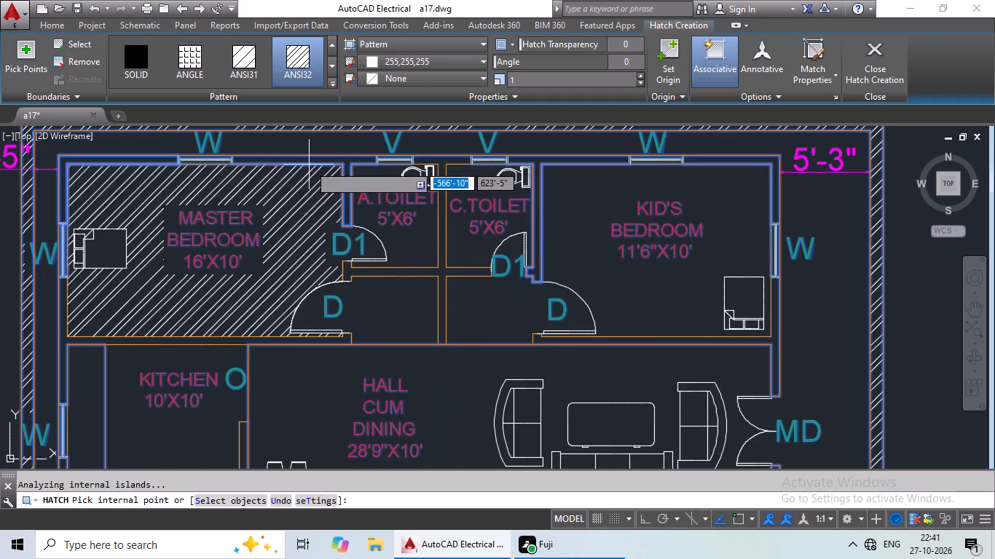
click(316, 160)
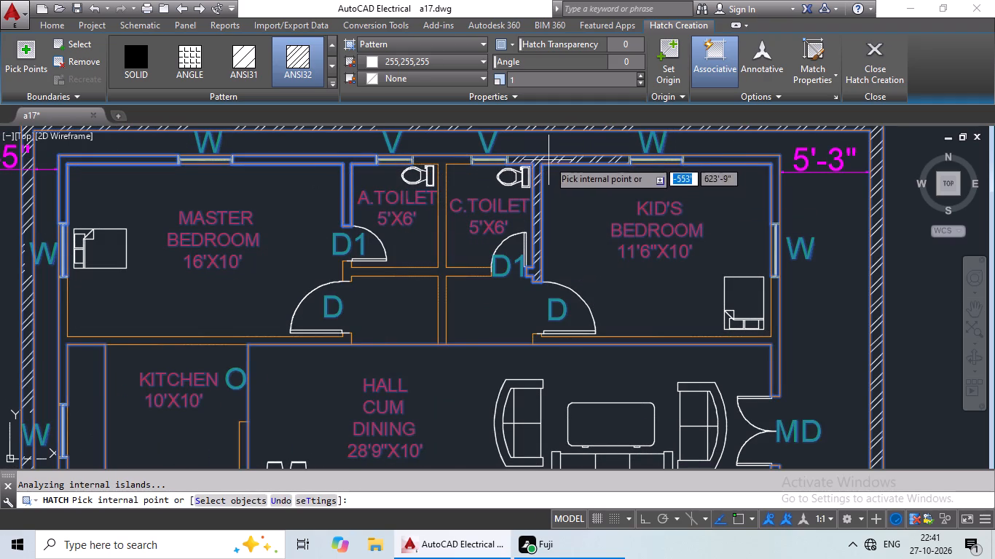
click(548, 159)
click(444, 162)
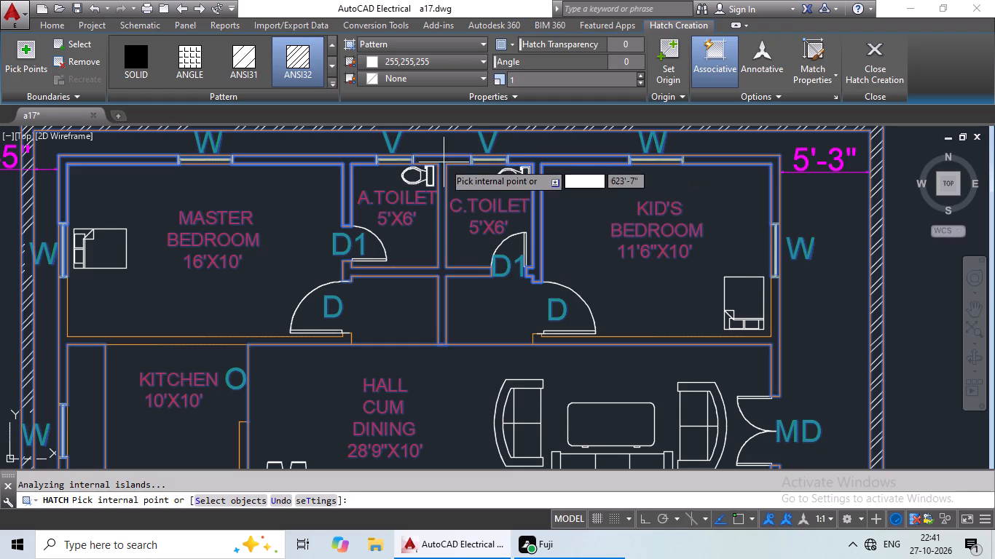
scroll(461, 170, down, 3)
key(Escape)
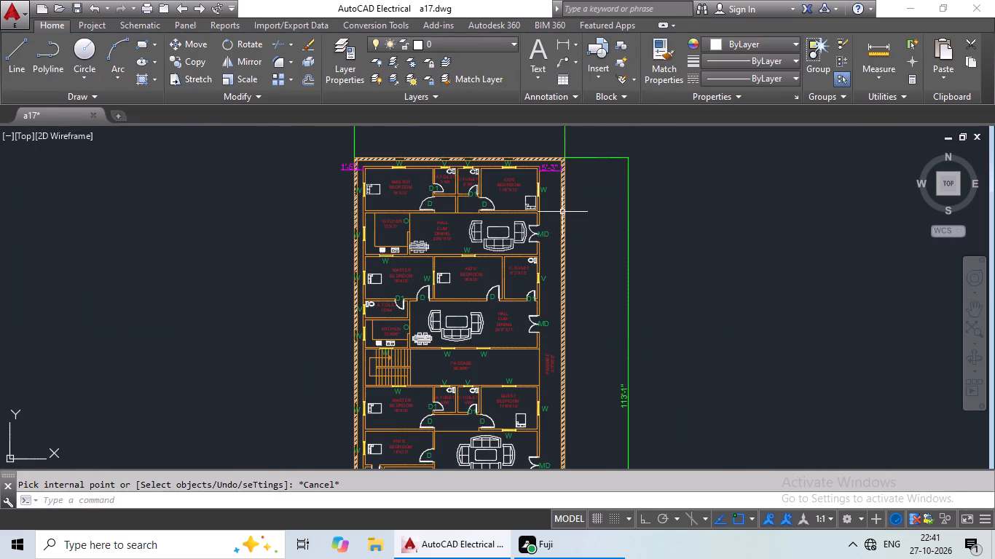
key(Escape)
Hatch the outer walls along the top bedrooms and toilets and the adjoining A.TOILET partitions with white ANSI32.
middle_drag(571, 237, 557, 154)
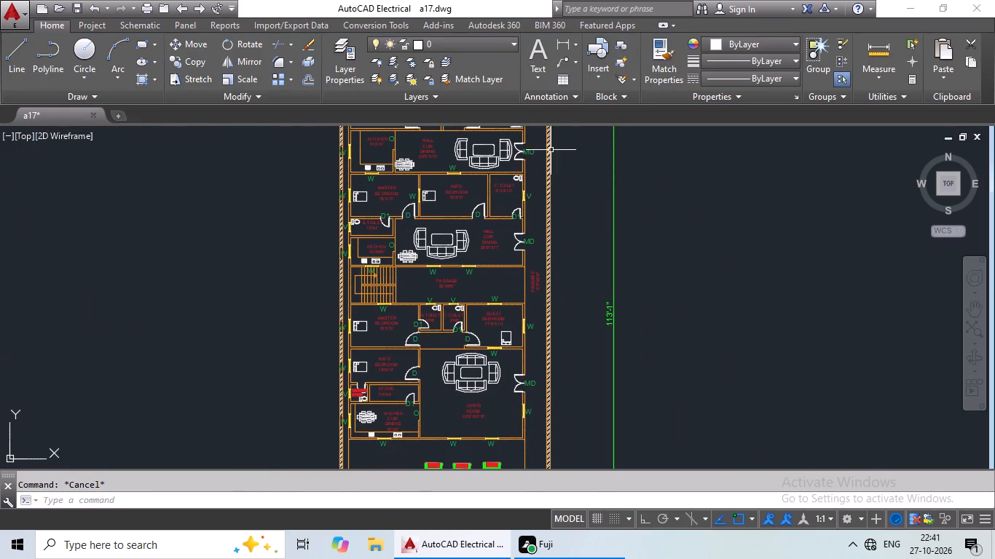
scroll(546, 183, down, 1)
key(Escape)
key(Escape)
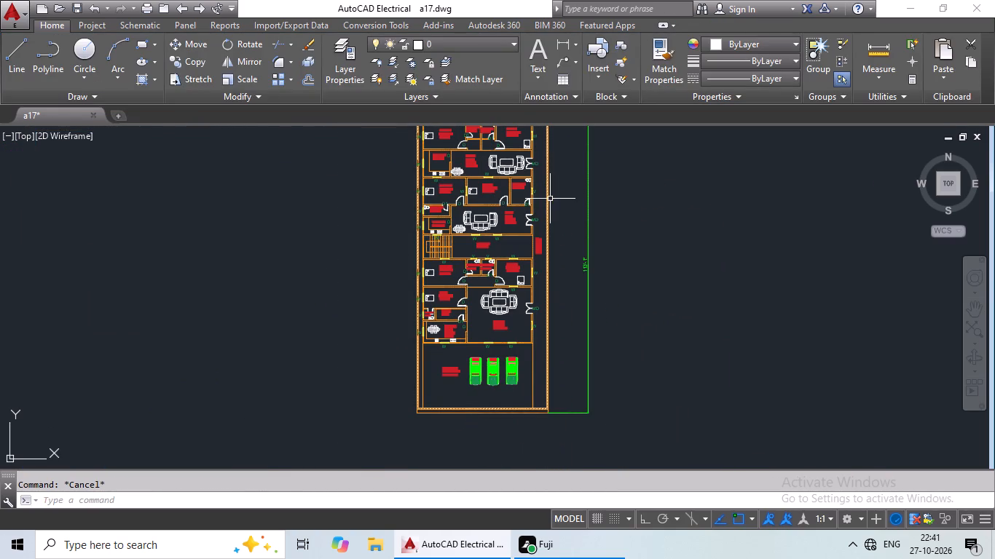
click(141, 76)
scroll(474, 221, up, 3)
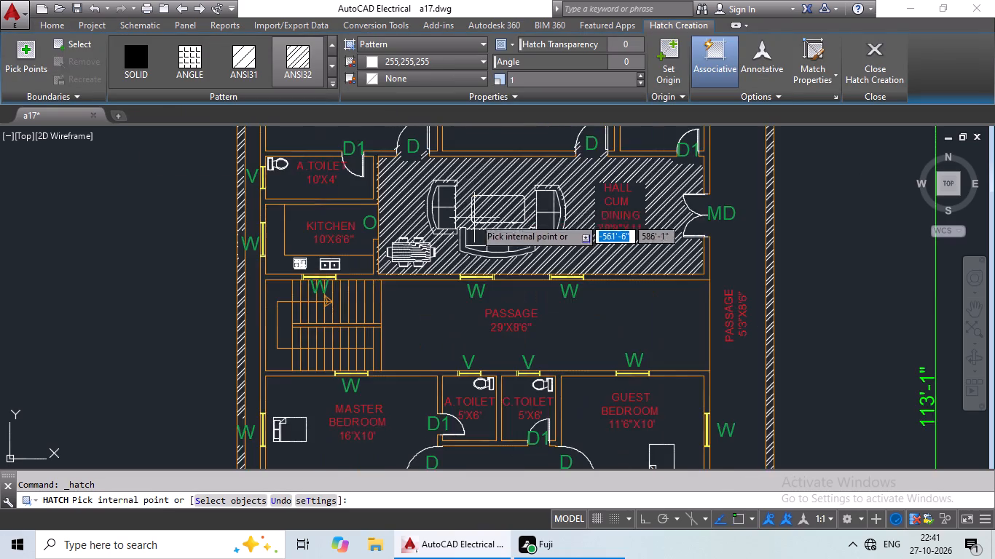
middle_drag(476, 199, 457, 369)
middle_drag(468, 226, 481, 389)
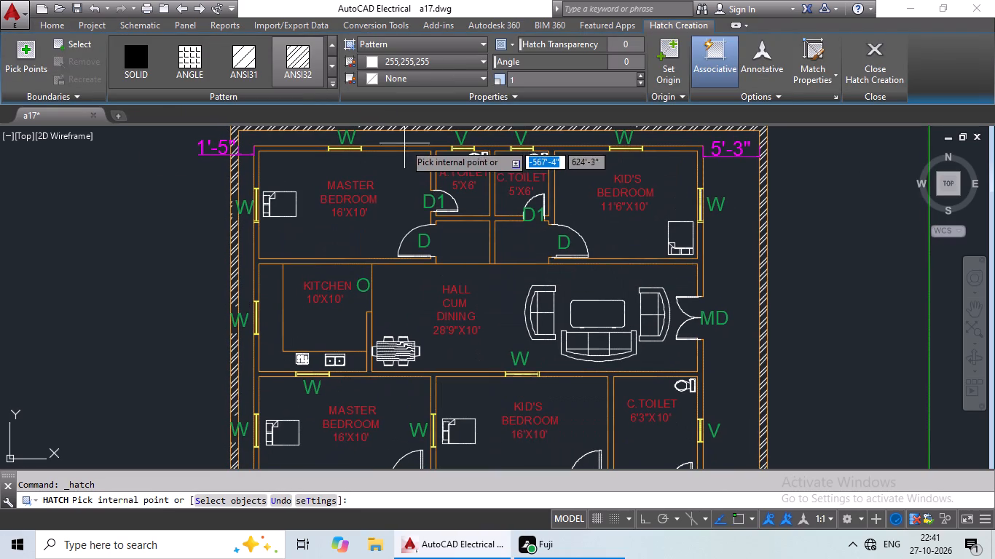
click(397, 148)
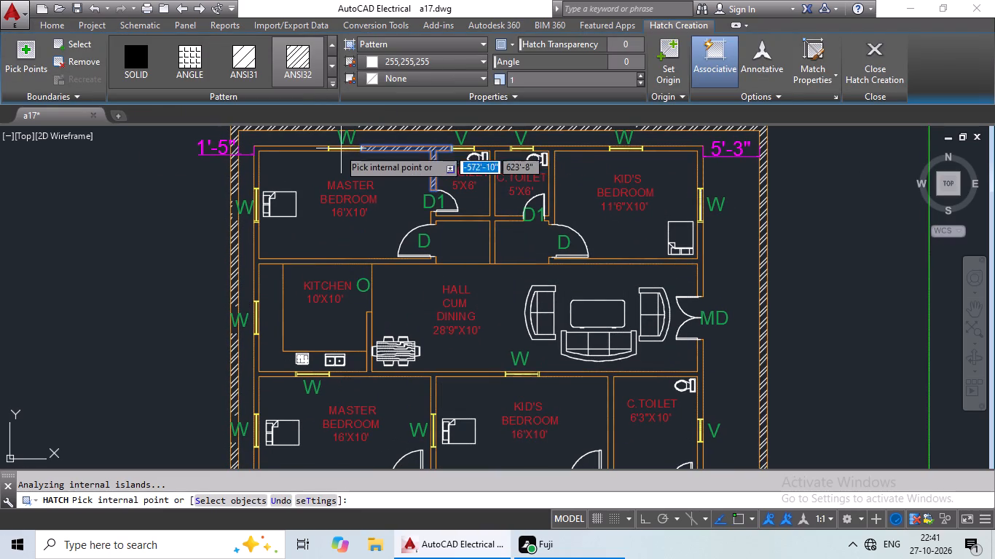
click(310, 148)
click(496, 147)
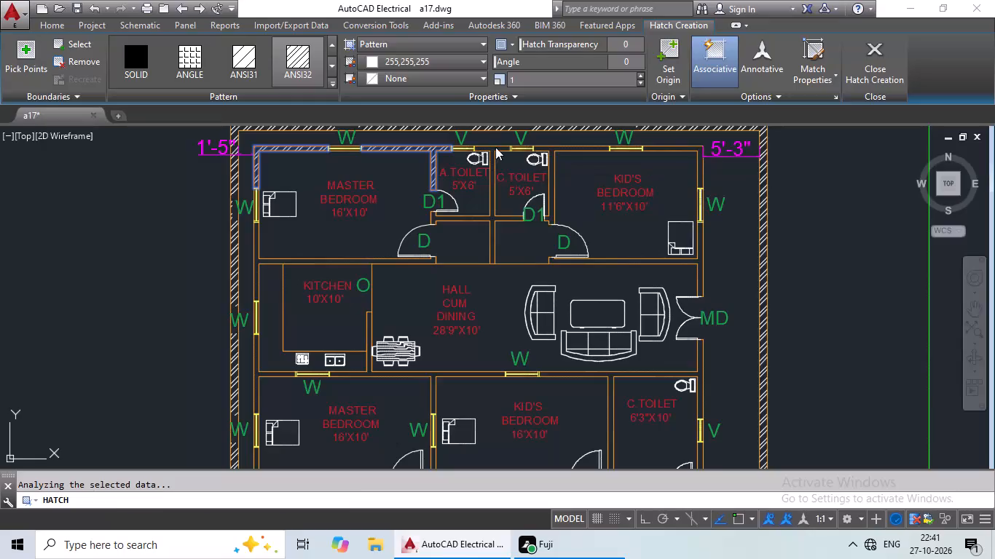
click(559, 146)
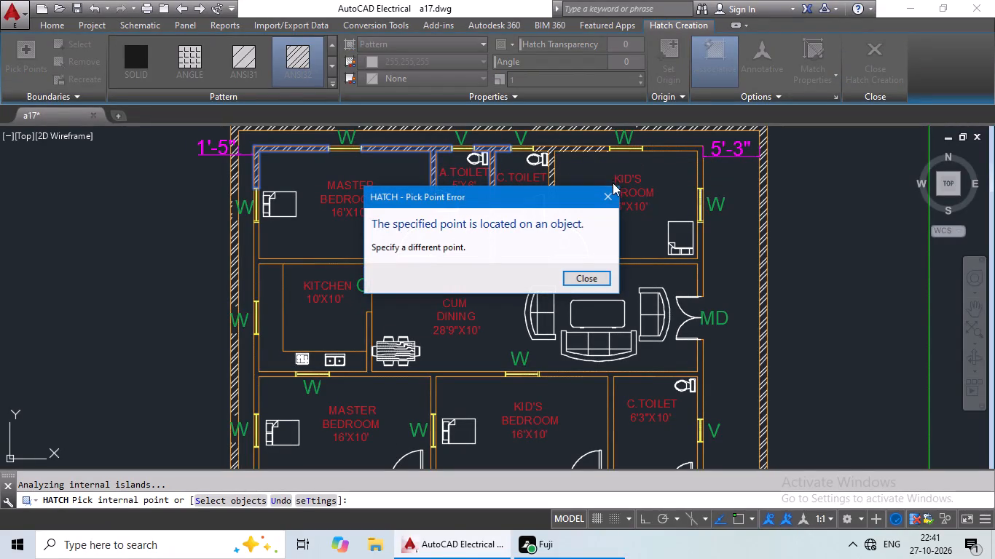
click(610, 189)
click(661, 147)
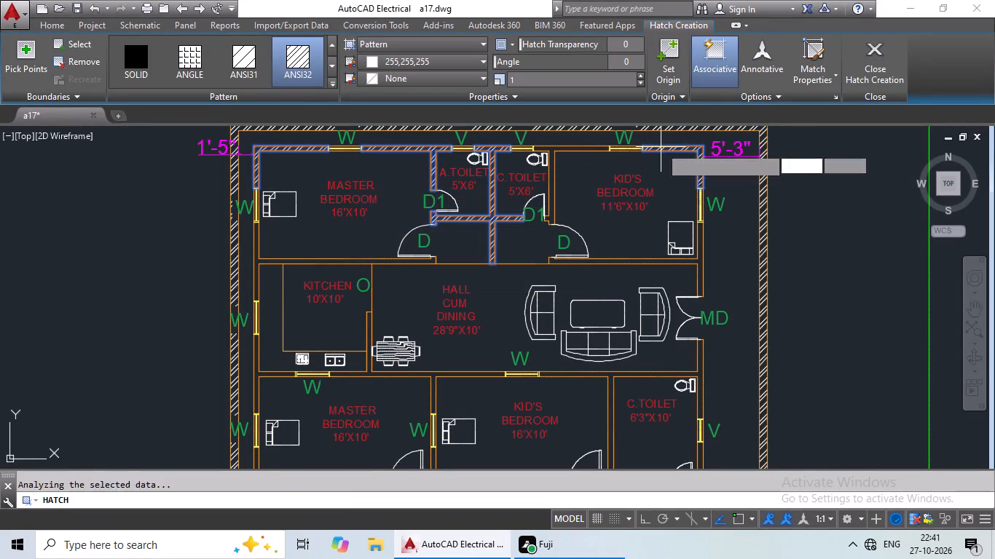
click(577, 146)
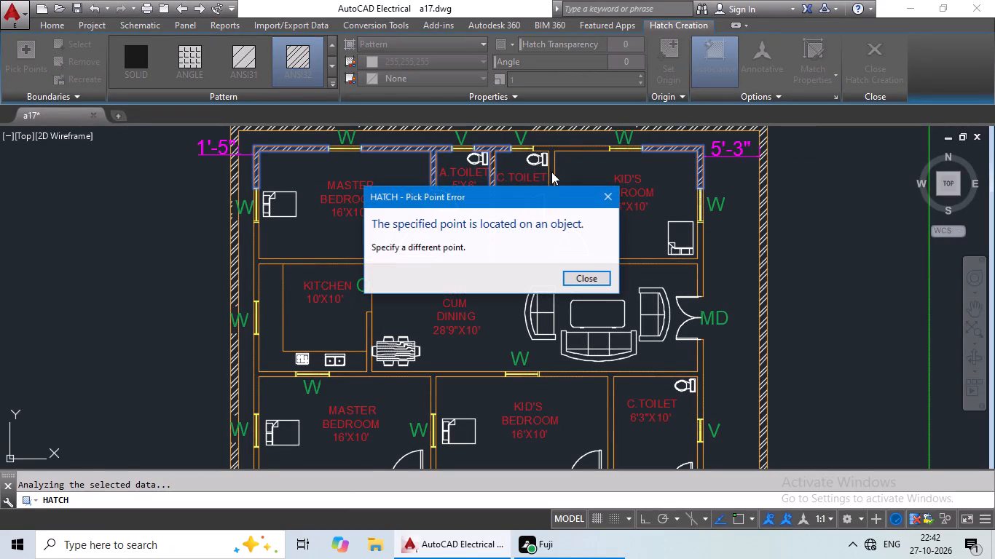
click(605, 187)
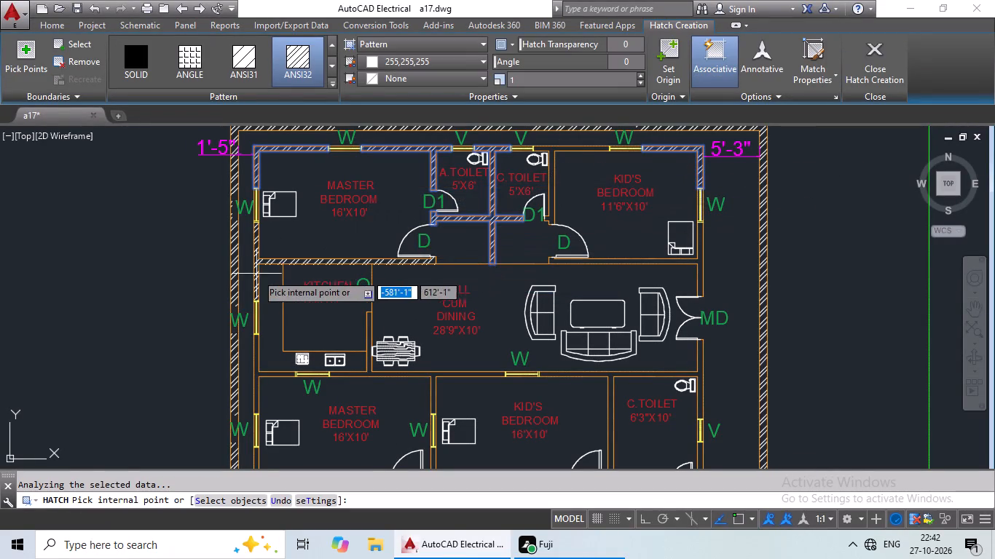
Hatch the walls below the top MASTER BEDROOM and KID'S BEDROOM, plus the C.TOILET–KID'S BEDROOM partition, with ANSI32.
click(257, 271)
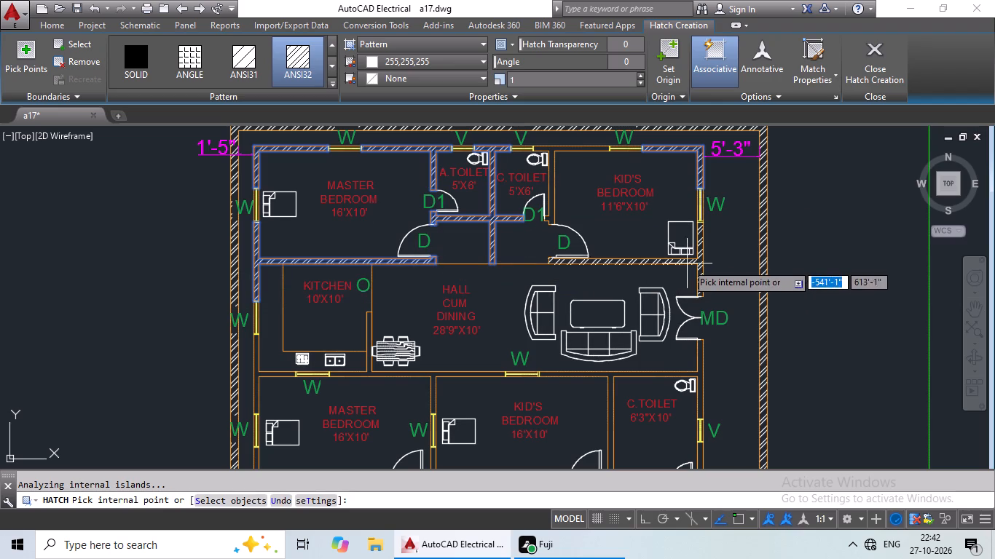
click(688, 263)
middle_drag(610, 230, 604, 194)
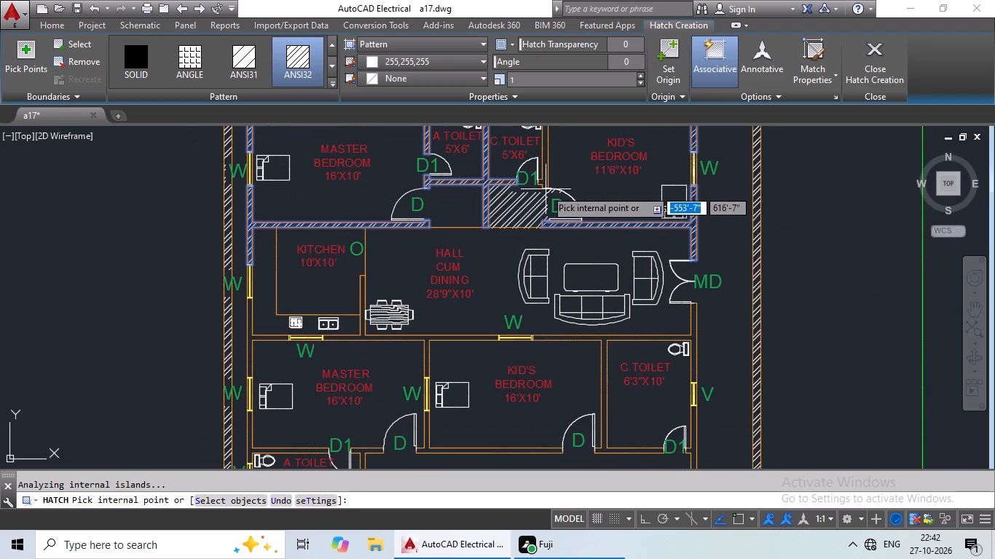
middle_drag(543, 181, 531, 258)
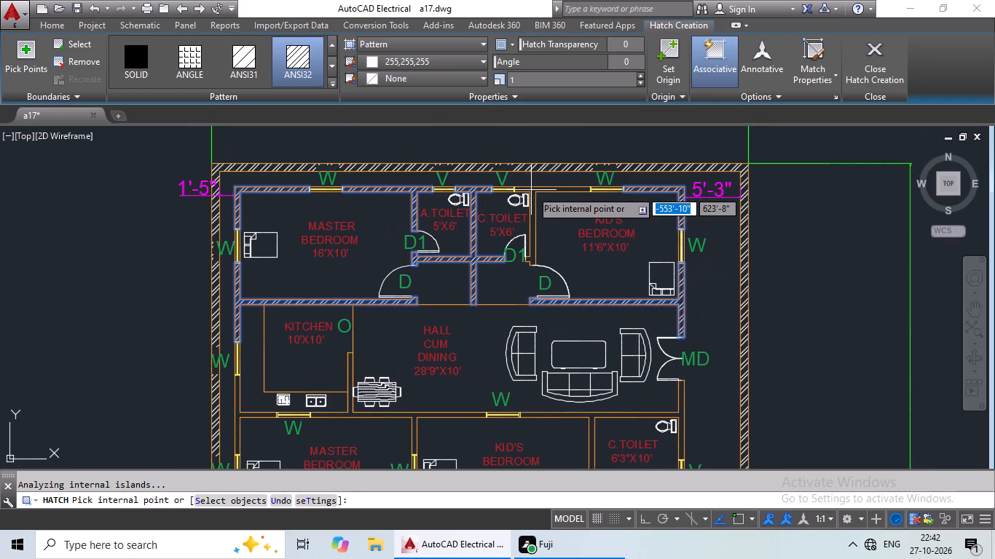
click(526, 188)
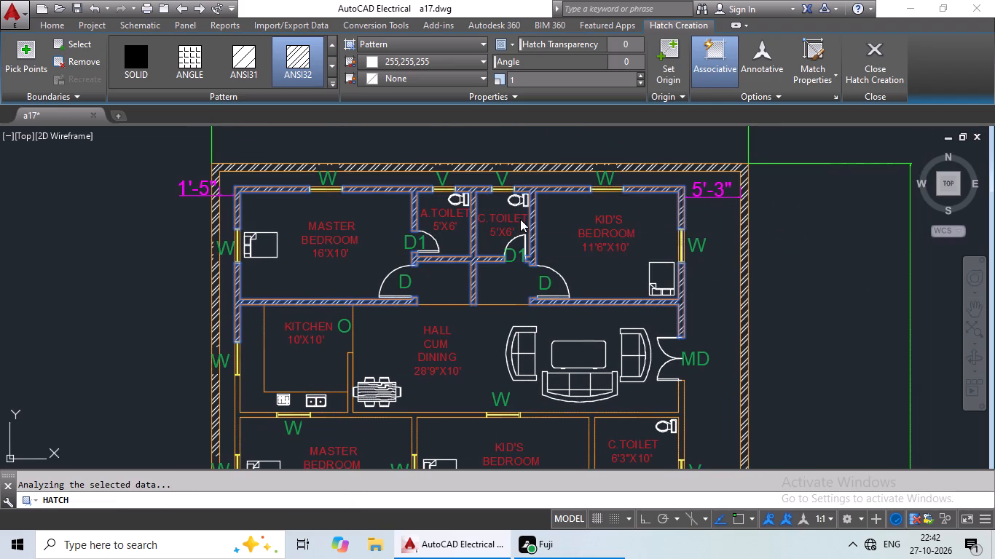
Hatch the walls between the 10'X10' KITCHEN and 28'9"X10' HALL and the bedrooms and C.TOILET below, including adjoining partitions, with ANSI32.
middle_drag(519, 221, 511, 154)
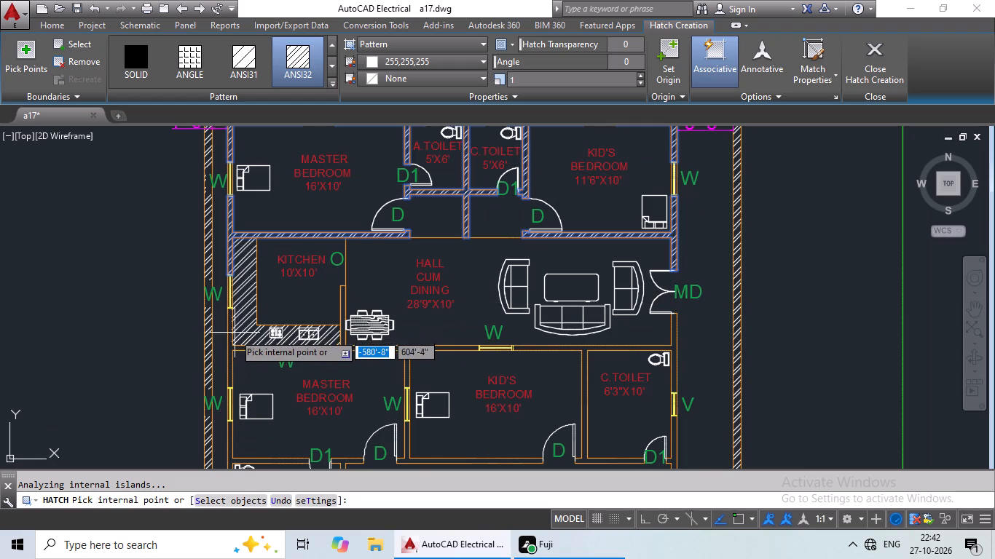
click(228, 346)
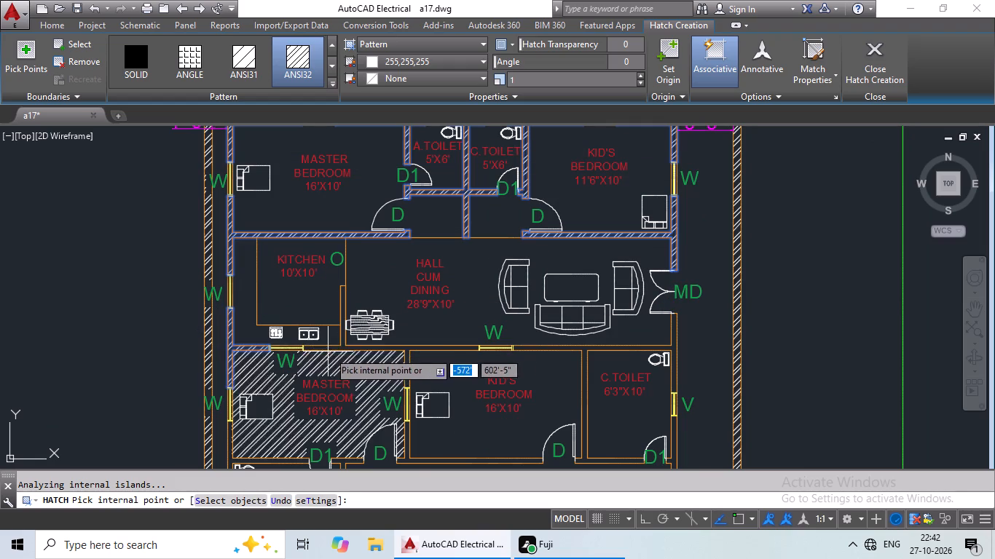
click(336, 347)
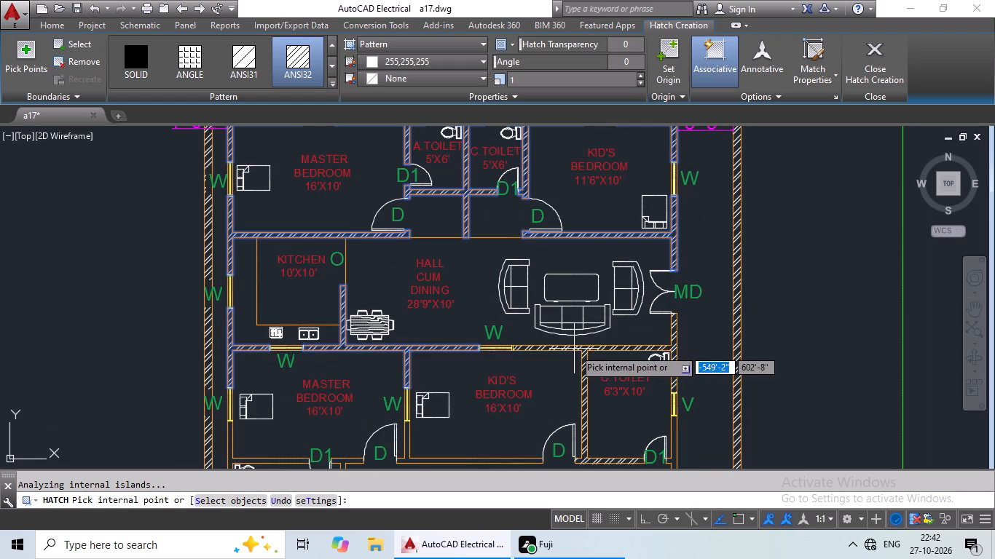
click(574, 348)
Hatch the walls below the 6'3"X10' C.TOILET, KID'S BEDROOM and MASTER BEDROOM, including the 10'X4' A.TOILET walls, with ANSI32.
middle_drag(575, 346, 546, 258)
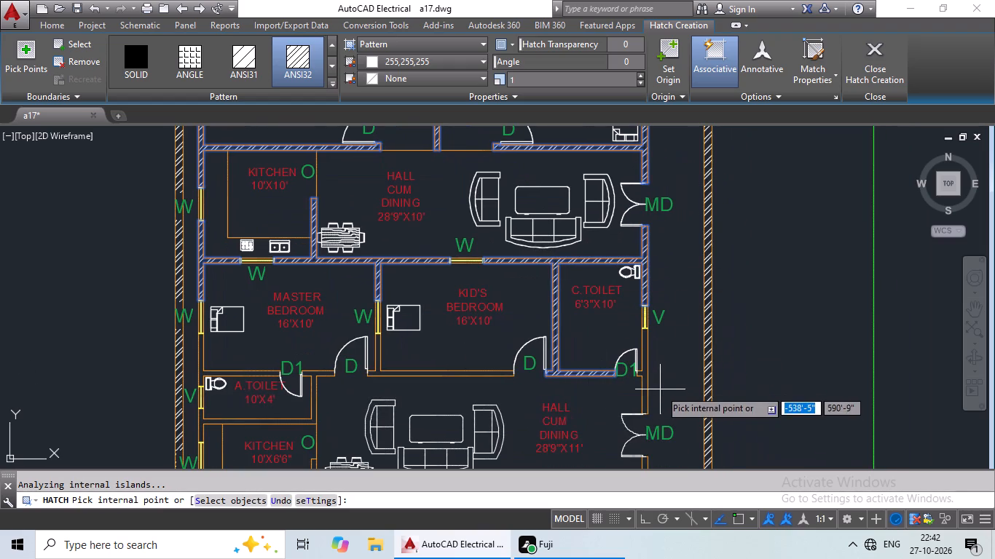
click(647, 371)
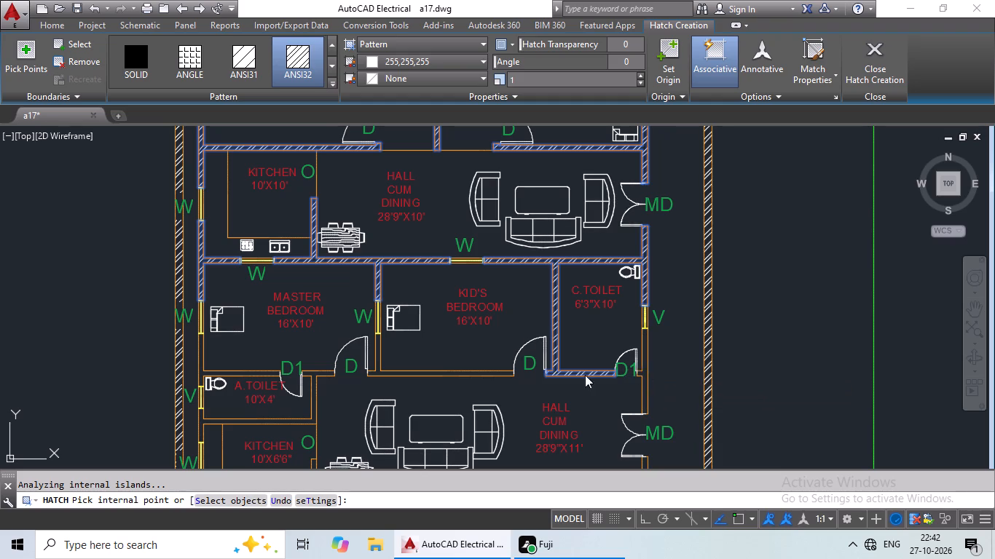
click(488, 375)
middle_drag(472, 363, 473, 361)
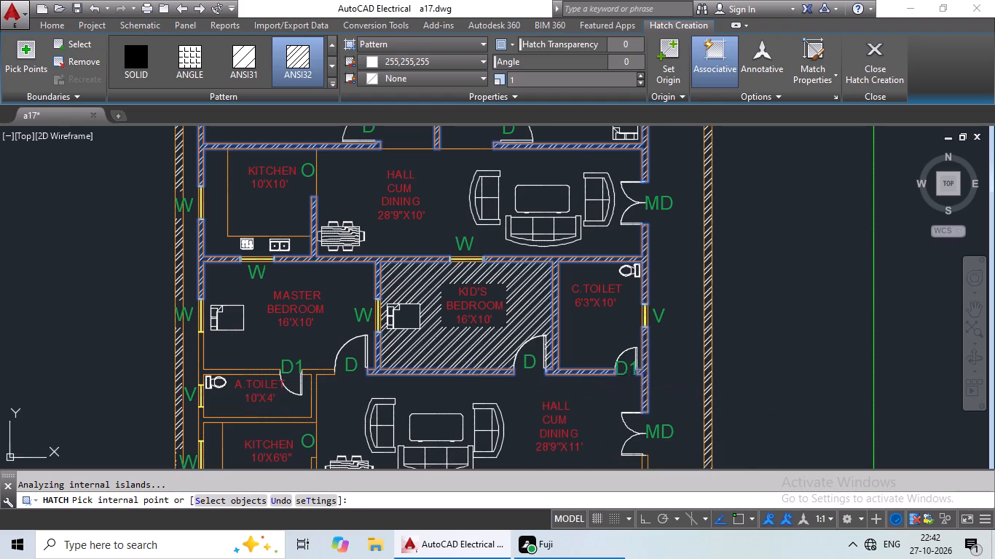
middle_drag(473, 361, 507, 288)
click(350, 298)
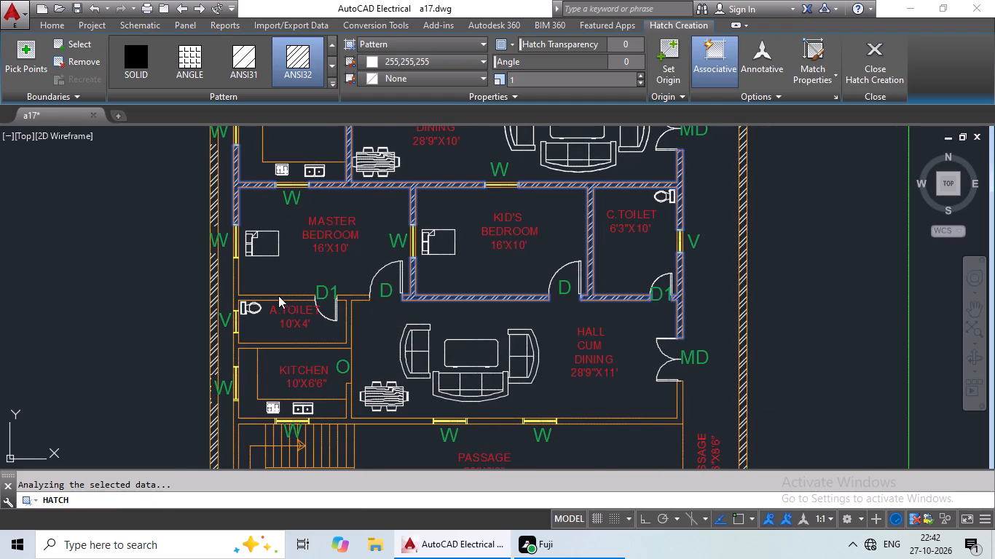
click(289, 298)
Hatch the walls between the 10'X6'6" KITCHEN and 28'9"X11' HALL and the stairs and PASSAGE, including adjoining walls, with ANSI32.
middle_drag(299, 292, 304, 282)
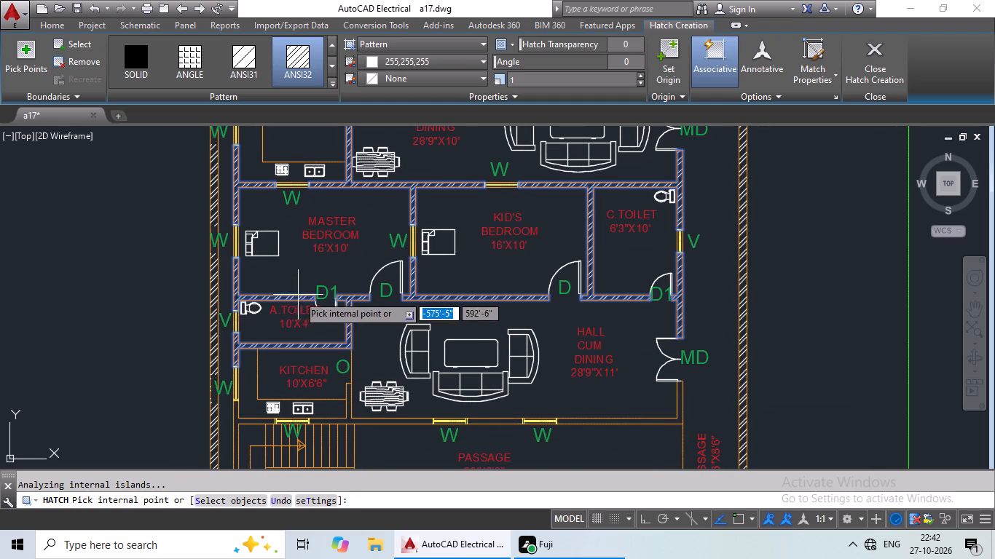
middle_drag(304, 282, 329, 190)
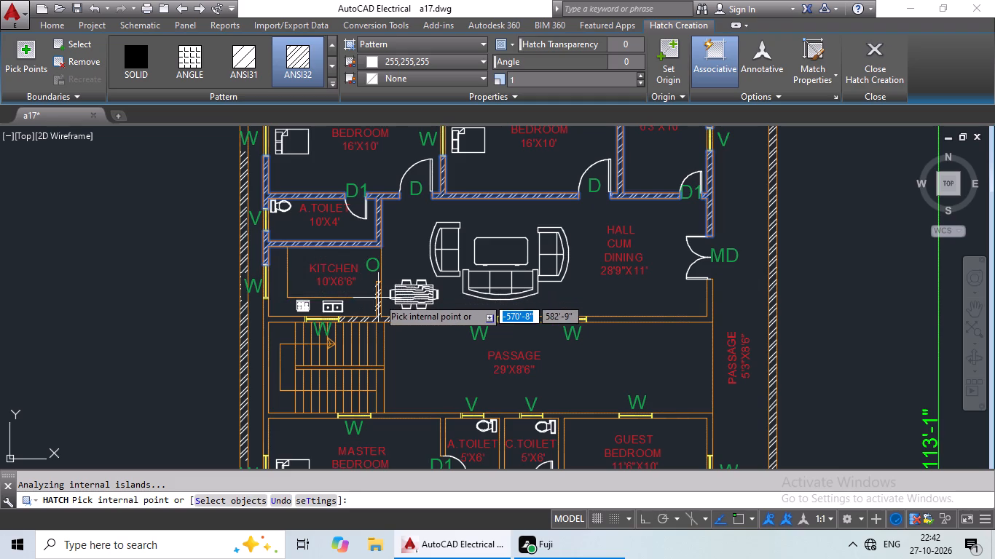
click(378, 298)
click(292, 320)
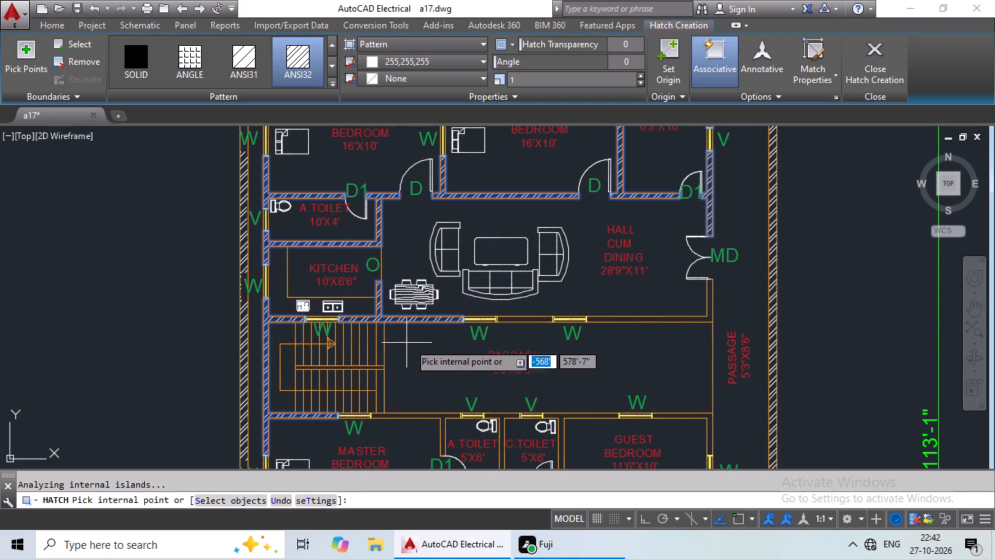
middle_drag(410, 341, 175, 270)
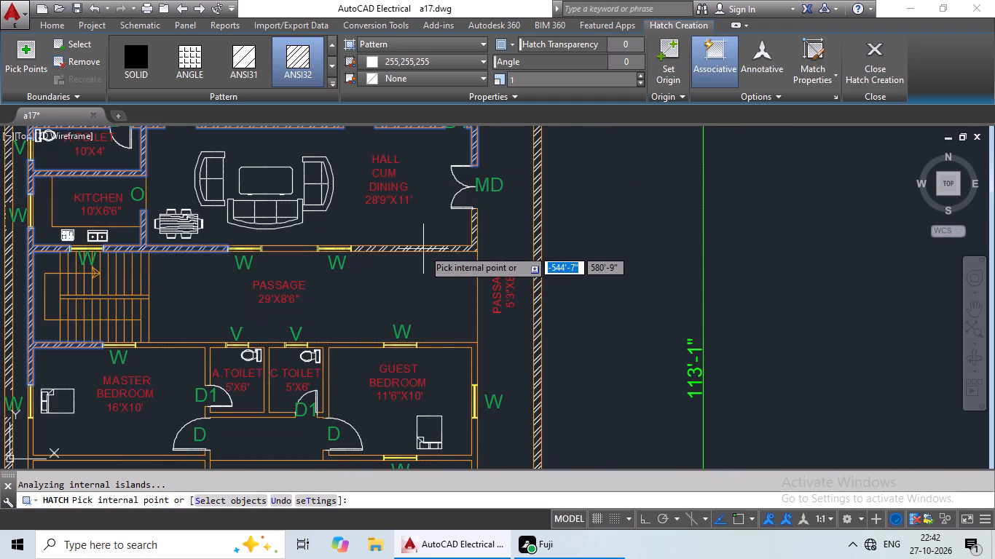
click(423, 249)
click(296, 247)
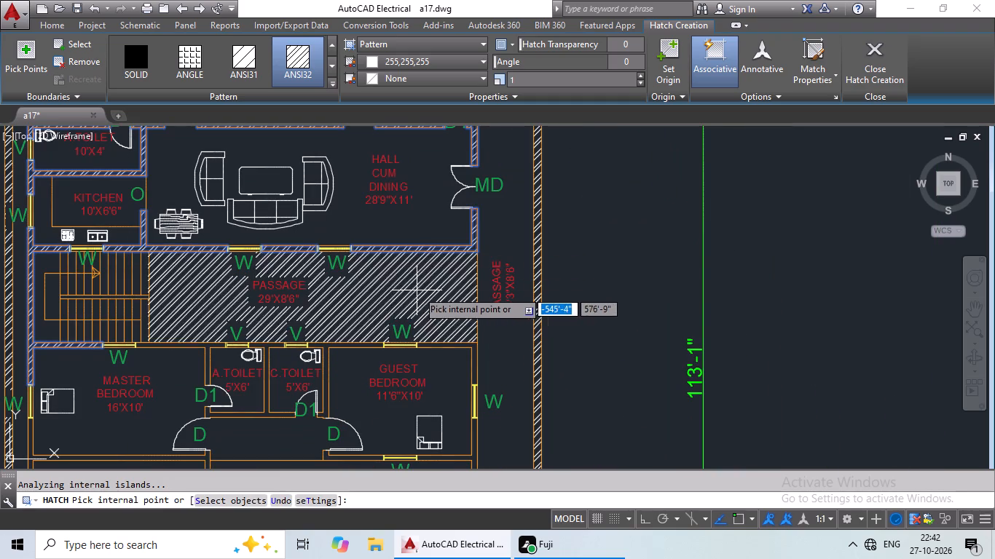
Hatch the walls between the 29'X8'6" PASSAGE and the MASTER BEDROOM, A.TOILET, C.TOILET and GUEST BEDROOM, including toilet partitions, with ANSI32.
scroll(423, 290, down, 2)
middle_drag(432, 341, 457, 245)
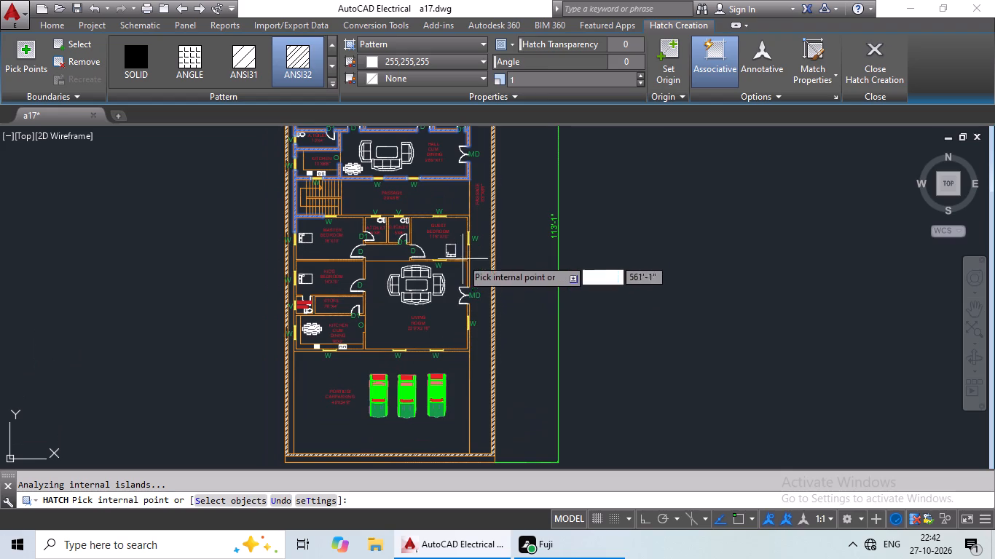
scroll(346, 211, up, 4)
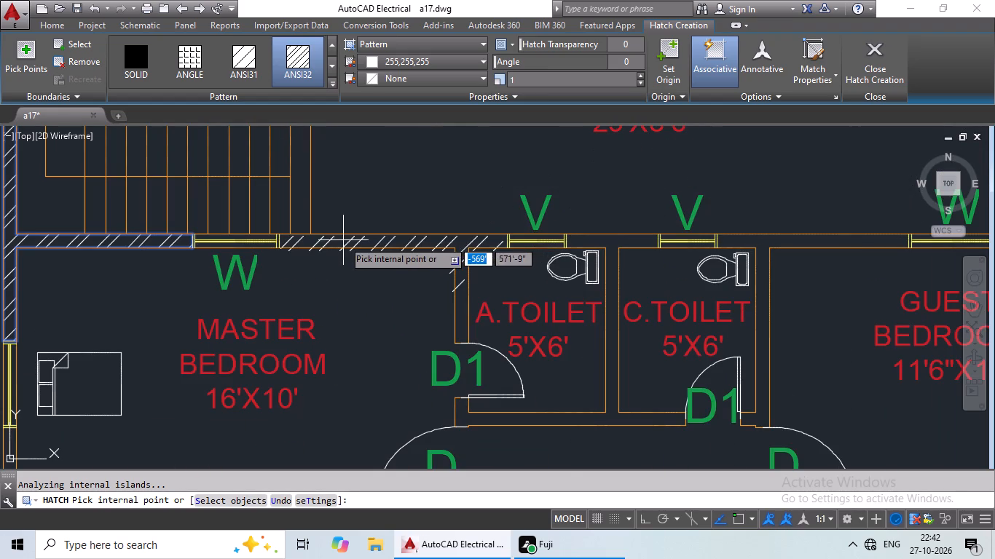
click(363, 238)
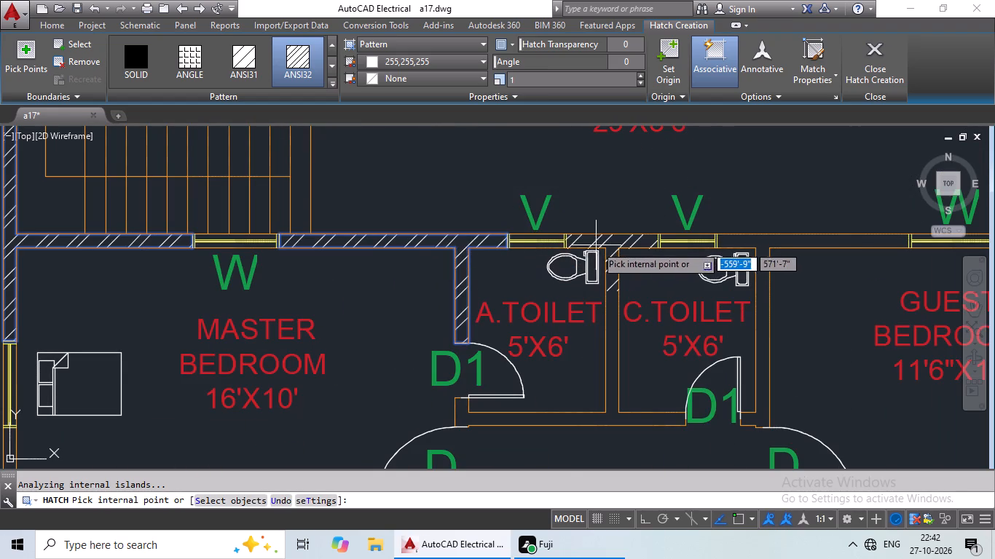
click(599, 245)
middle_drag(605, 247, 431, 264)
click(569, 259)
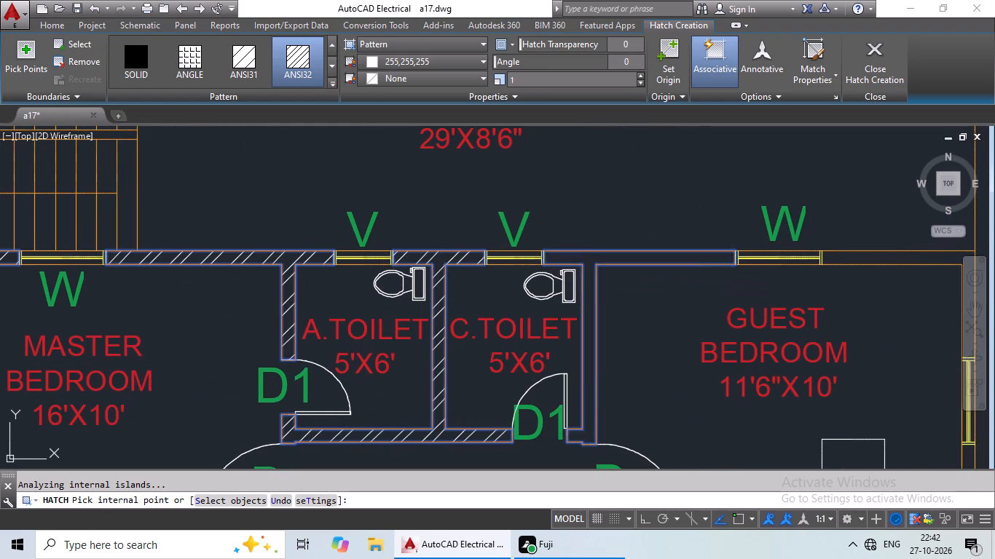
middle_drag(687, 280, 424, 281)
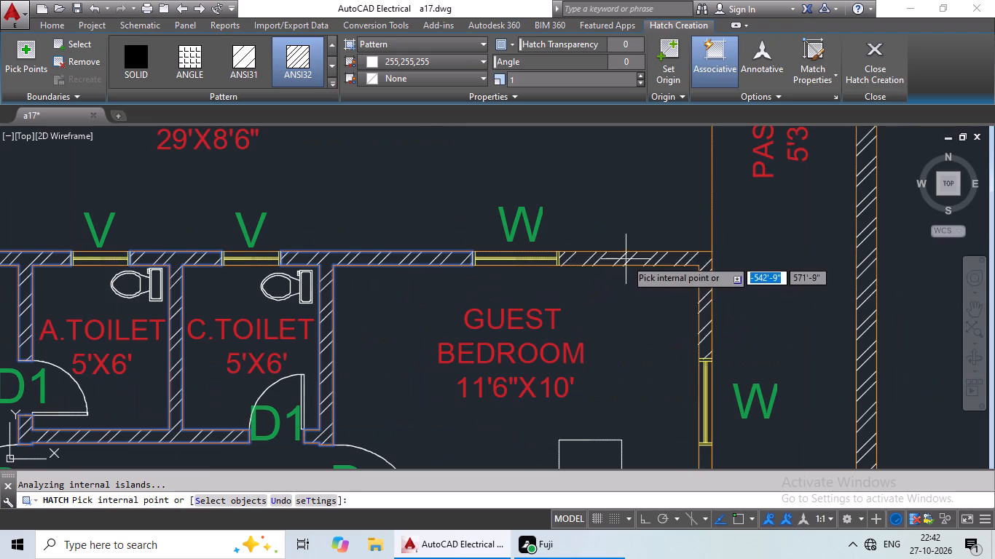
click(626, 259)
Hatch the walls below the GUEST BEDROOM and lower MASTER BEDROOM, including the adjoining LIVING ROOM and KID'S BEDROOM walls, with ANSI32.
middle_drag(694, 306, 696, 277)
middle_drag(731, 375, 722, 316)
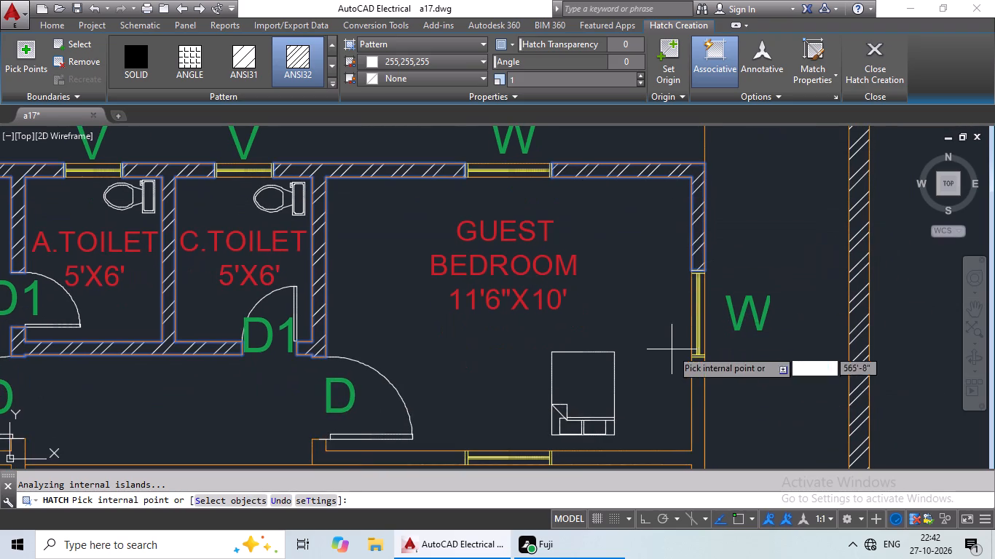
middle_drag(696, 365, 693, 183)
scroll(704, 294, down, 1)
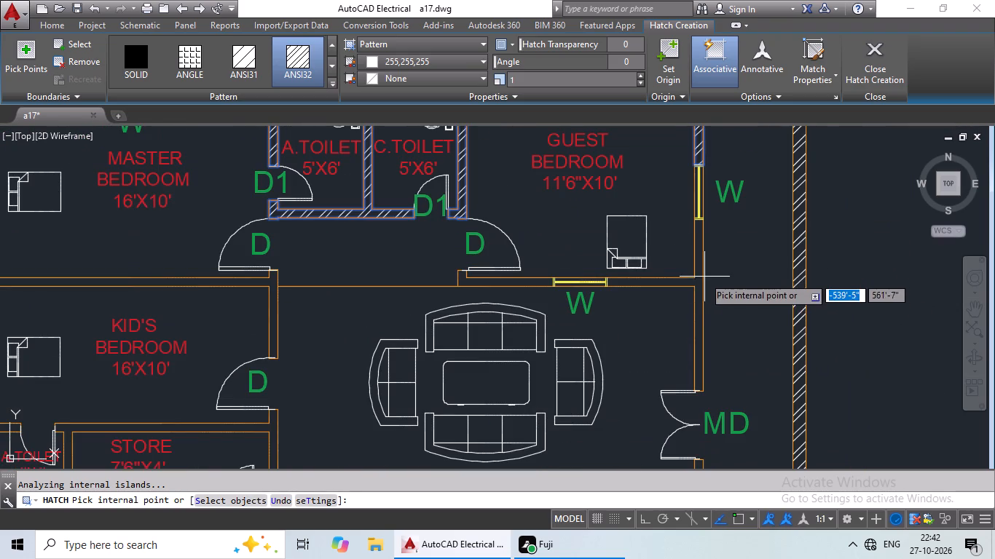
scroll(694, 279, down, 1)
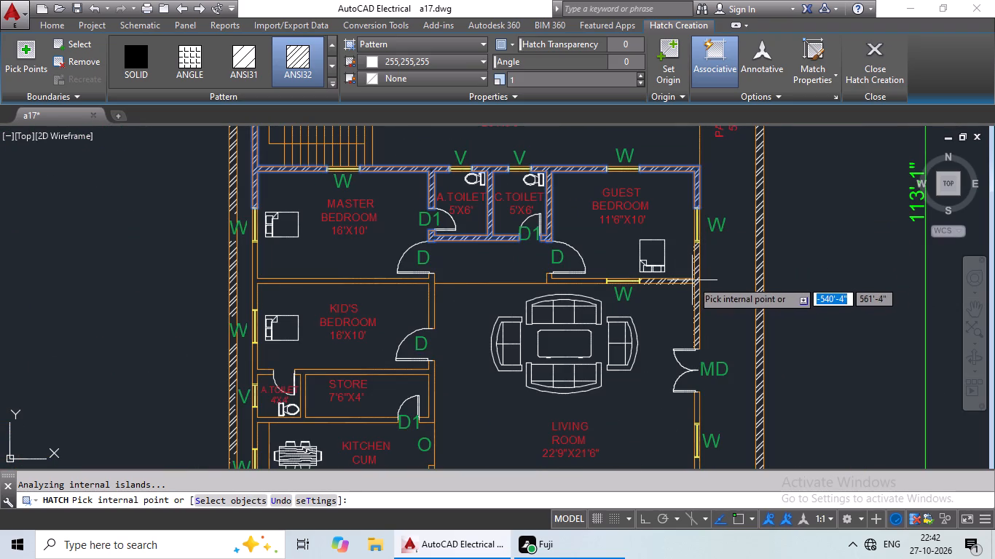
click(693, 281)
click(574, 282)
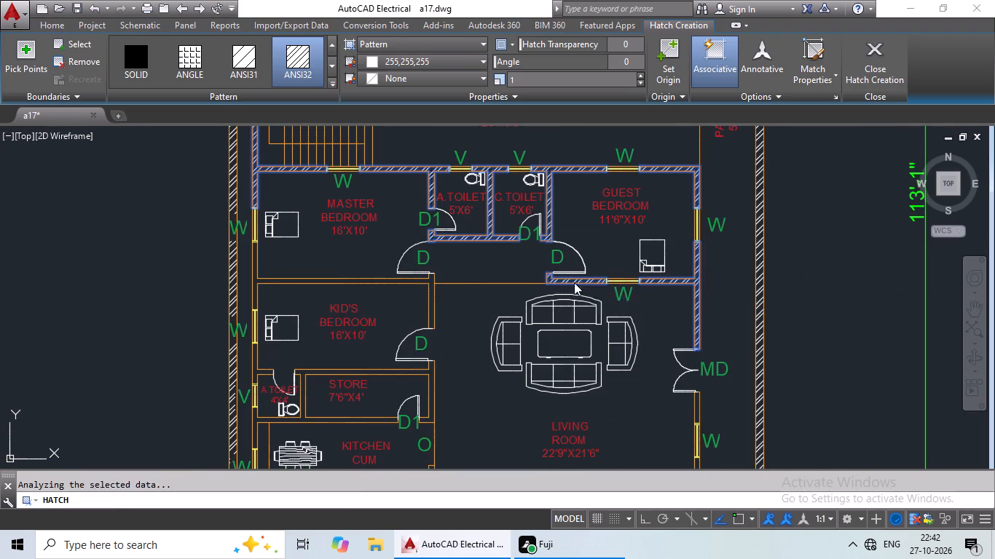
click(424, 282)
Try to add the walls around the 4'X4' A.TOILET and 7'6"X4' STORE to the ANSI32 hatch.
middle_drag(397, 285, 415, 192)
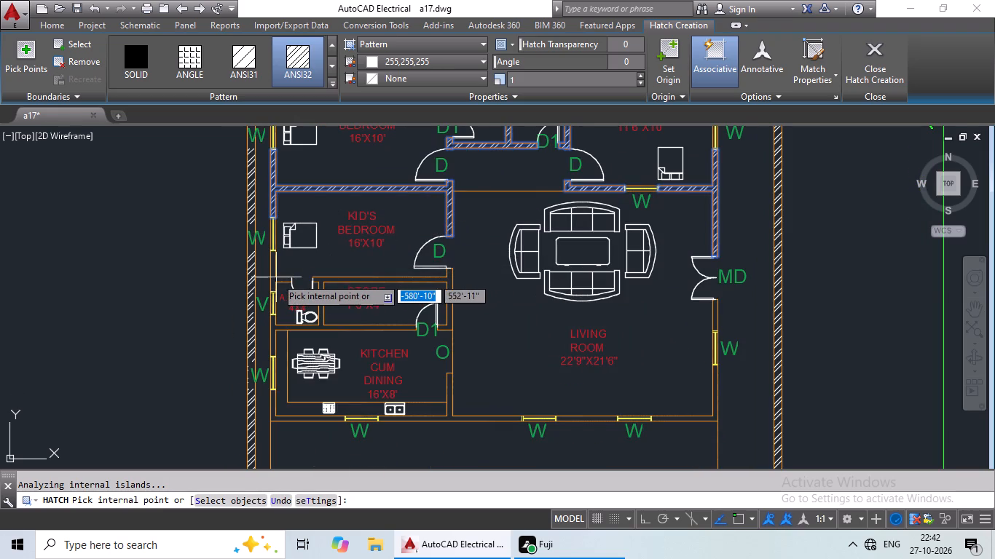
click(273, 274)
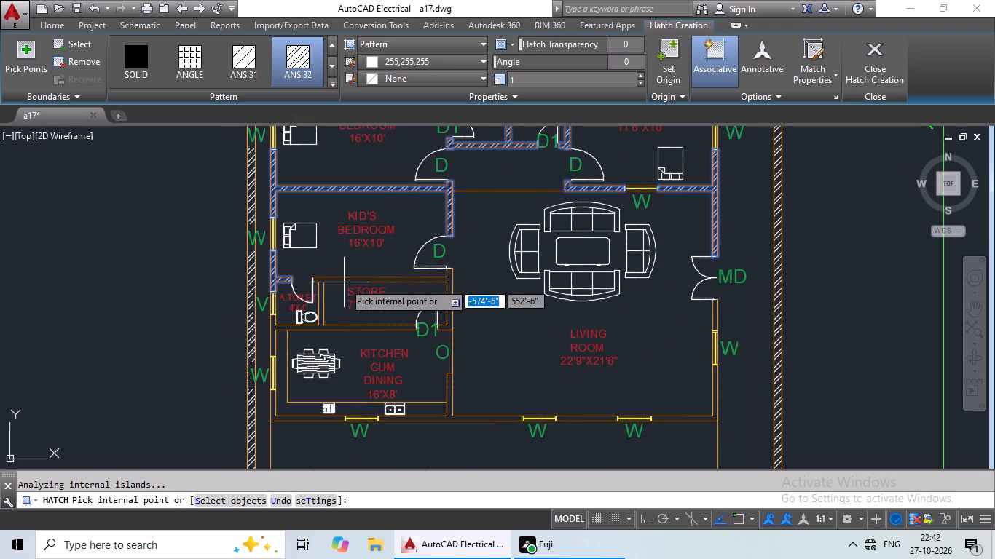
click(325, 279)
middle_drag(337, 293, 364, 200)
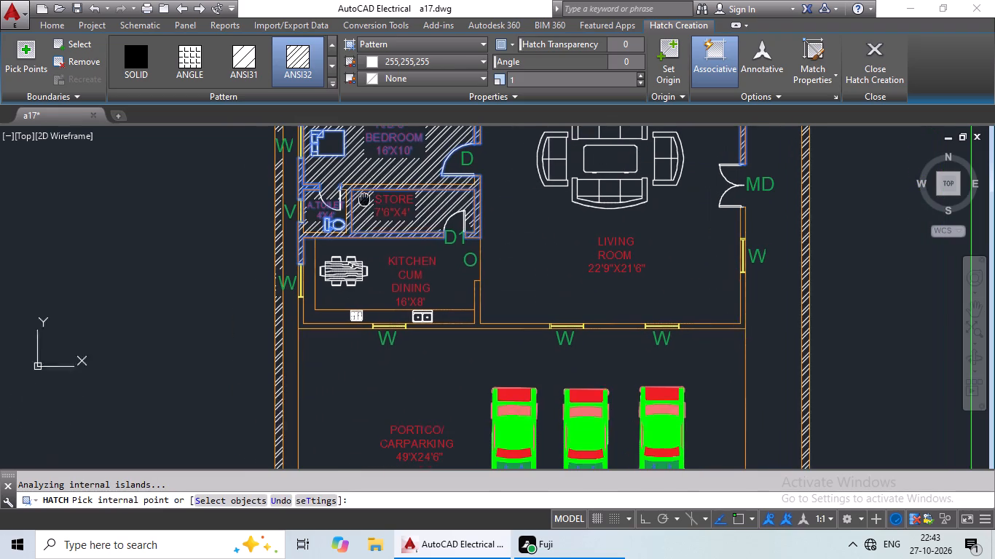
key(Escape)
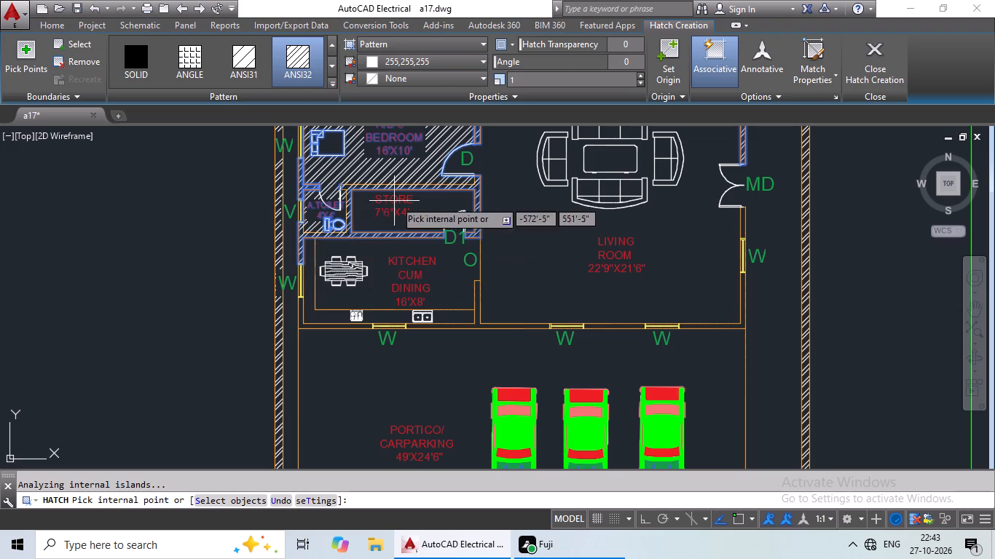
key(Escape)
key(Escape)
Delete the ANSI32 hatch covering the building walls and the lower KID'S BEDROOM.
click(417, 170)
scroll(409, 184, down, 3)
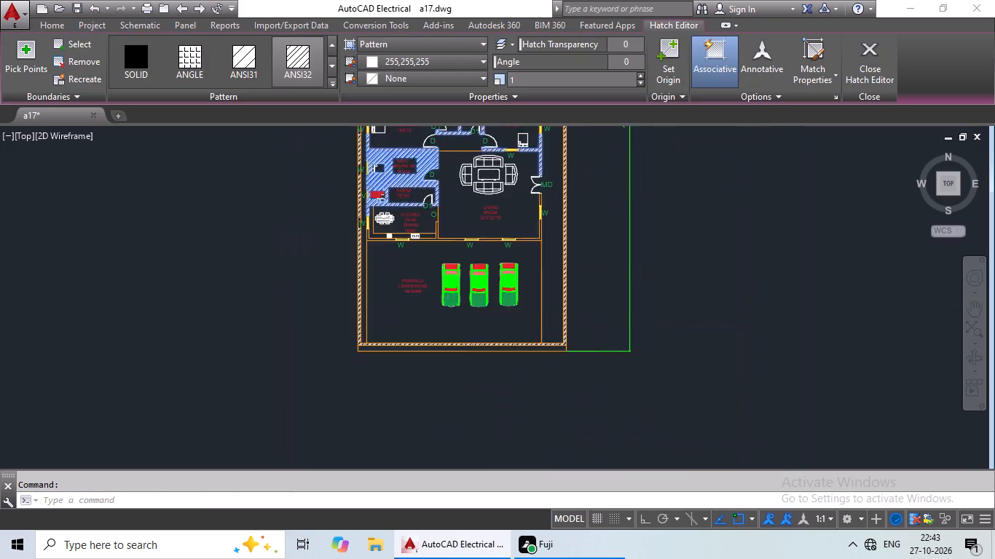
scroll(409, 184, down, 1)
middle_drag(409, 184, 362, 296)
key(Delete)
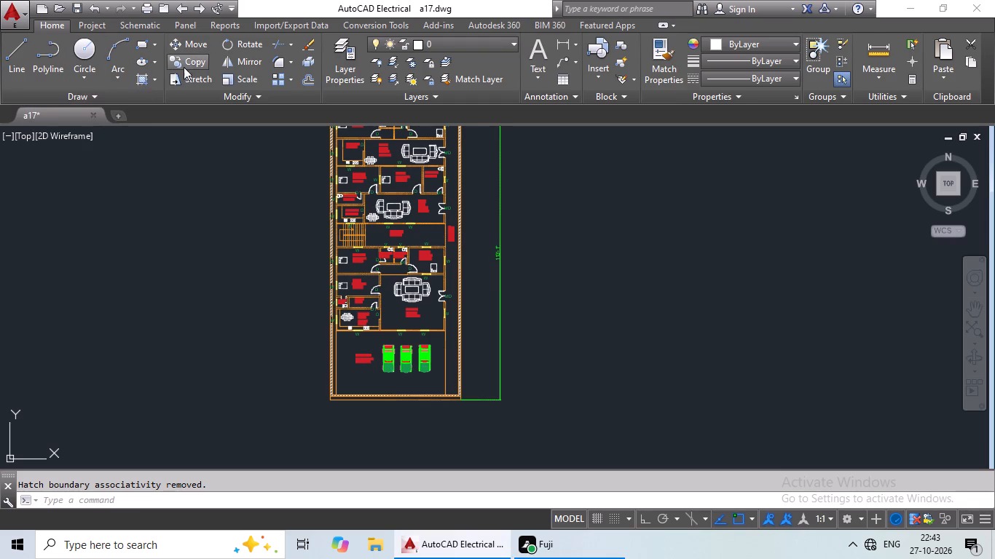
Hatch the walls between the LIVING ROOM and KITCHEN CUM DINING and the PORTICO, including adjoining corner walls, with ANSI32.
click(139, 79)
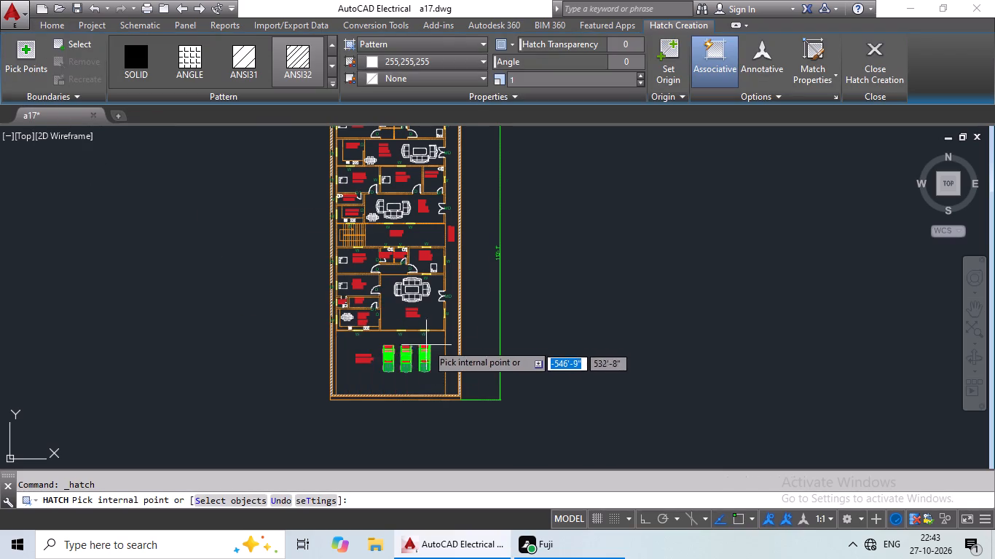
scroll(431, 322, up, 4)
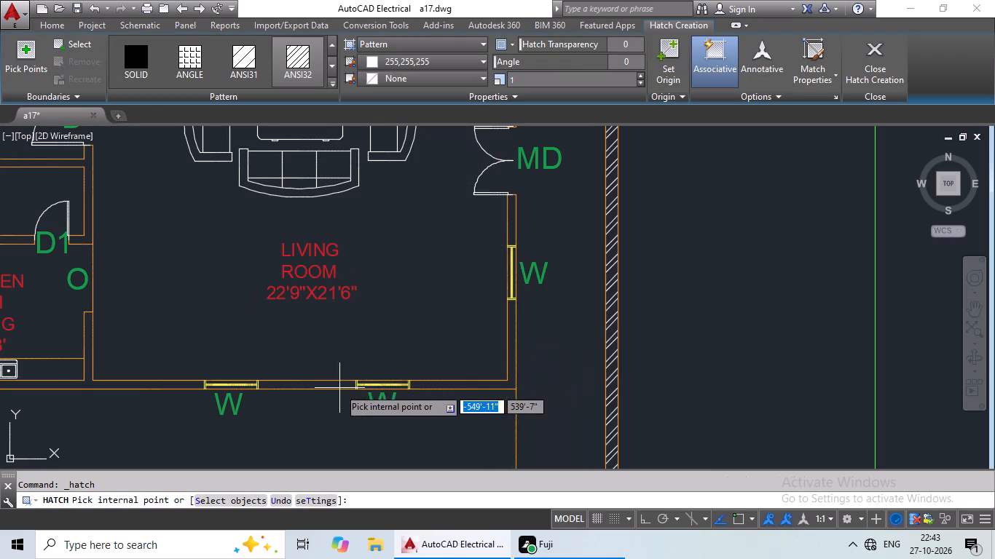
click(336, 387)
click(438, 387)
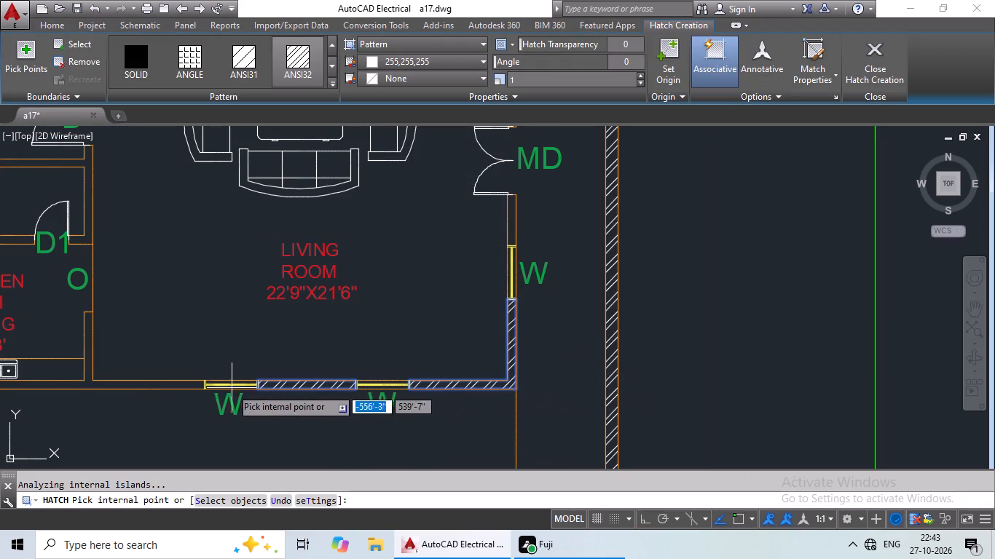
middle_drag(171, 384, 438, 368)
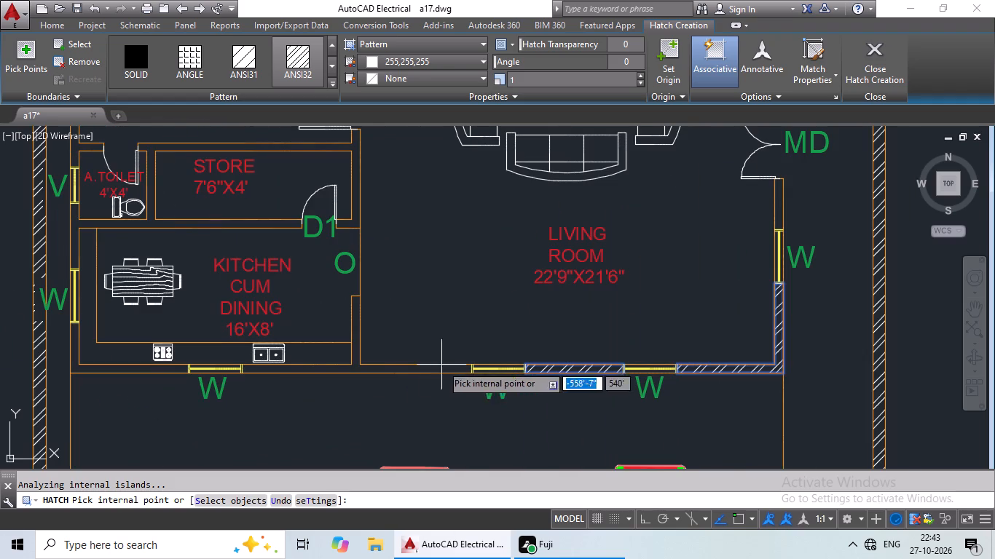
click(85, 368)
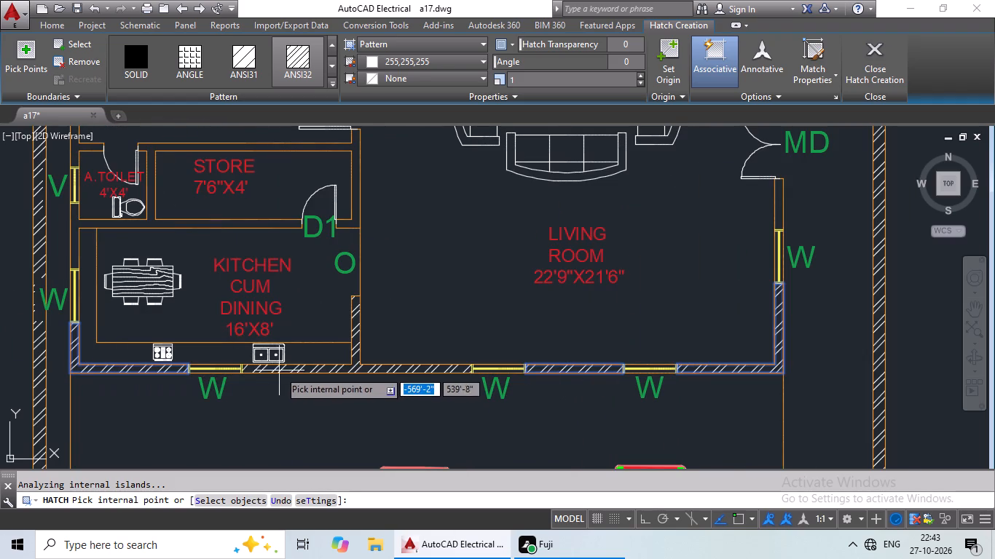
click(279, 370)
Hatch the walls around the 7'6"X4' STORE and 4'X4' A.TOILET, plus the LIVING ROOM wall between MD and the window, with ANSI32.
click(272, 223)
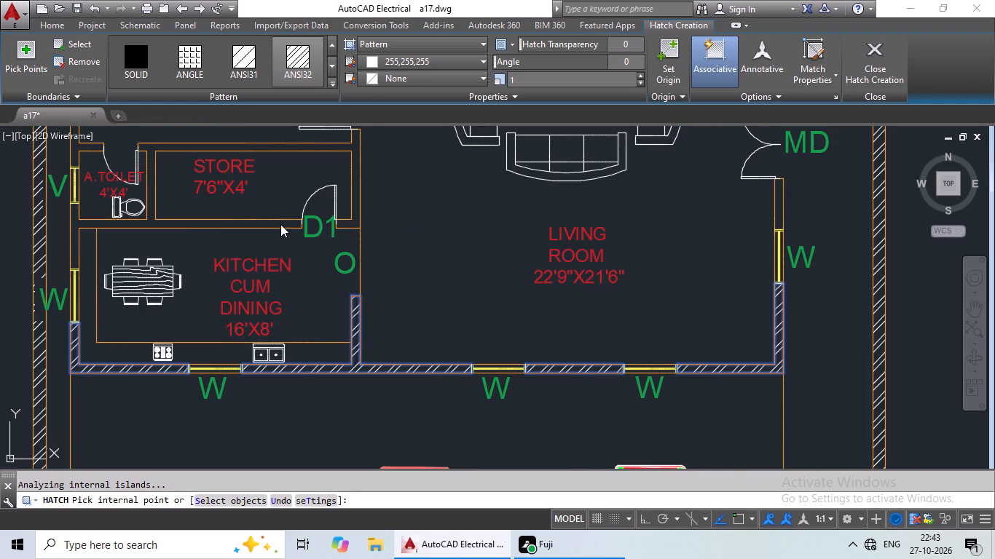
middle_drag(291, 223, 280, 317)
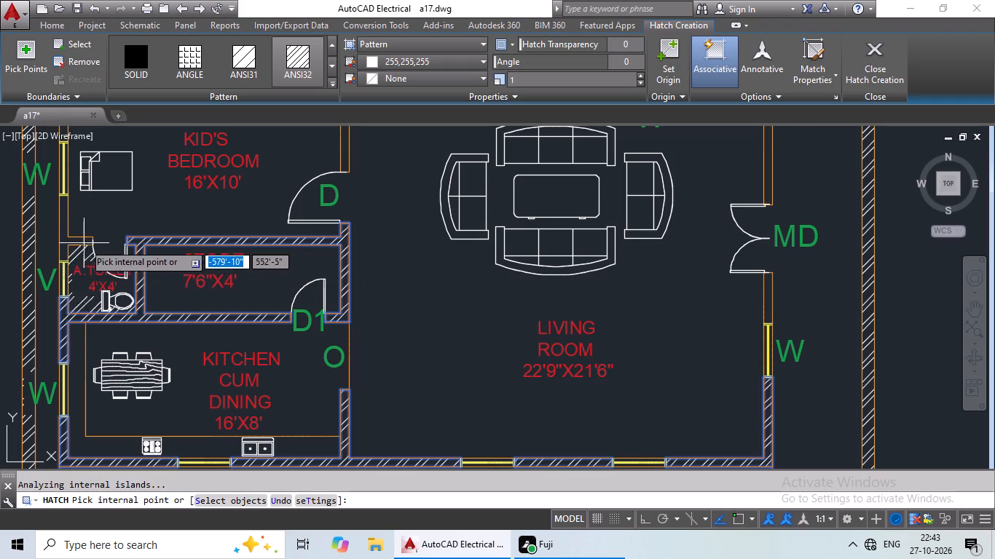
click(76, 242)
scroll(240, 268, down, 1)
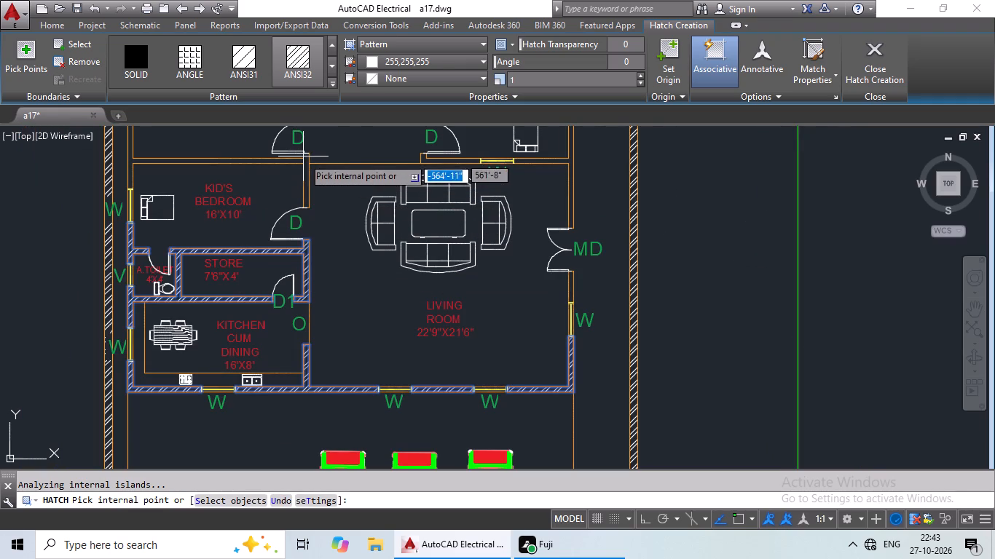
scroll(303, 160, up, 2)
scroll(318, 148, down, 2)
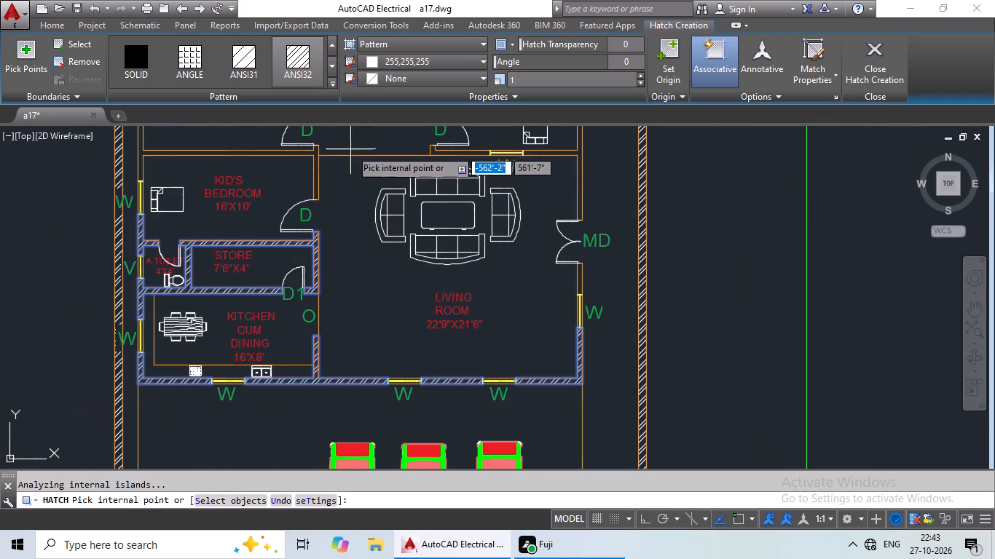
click(579, 268)
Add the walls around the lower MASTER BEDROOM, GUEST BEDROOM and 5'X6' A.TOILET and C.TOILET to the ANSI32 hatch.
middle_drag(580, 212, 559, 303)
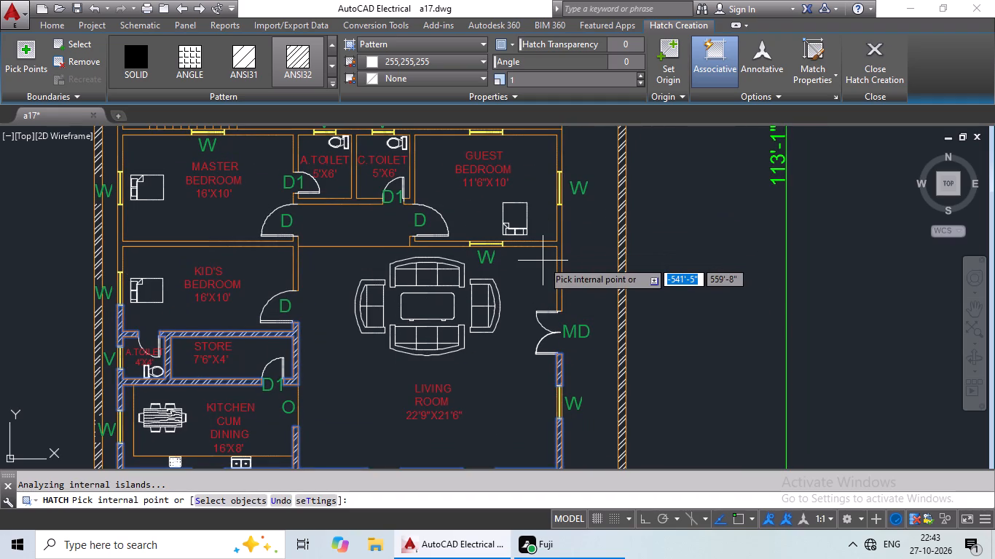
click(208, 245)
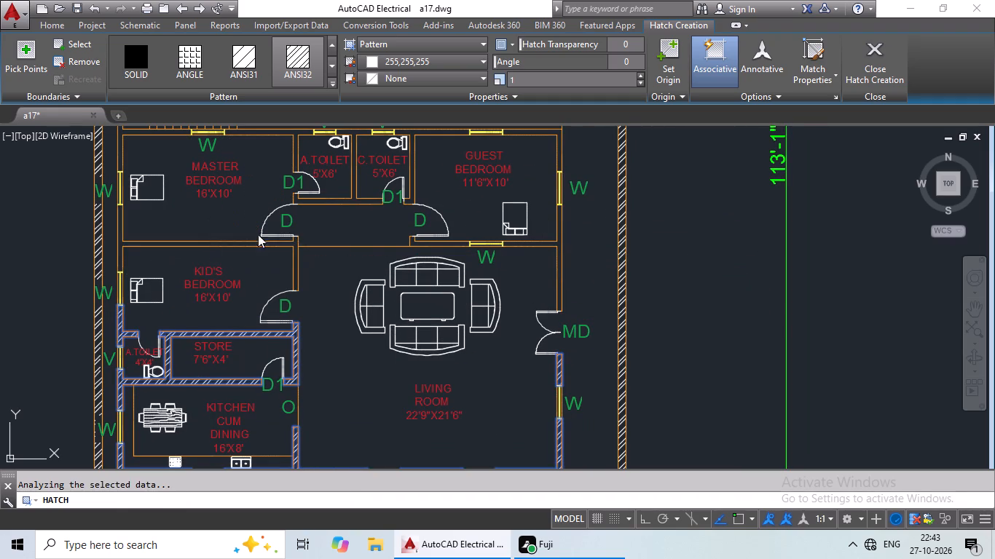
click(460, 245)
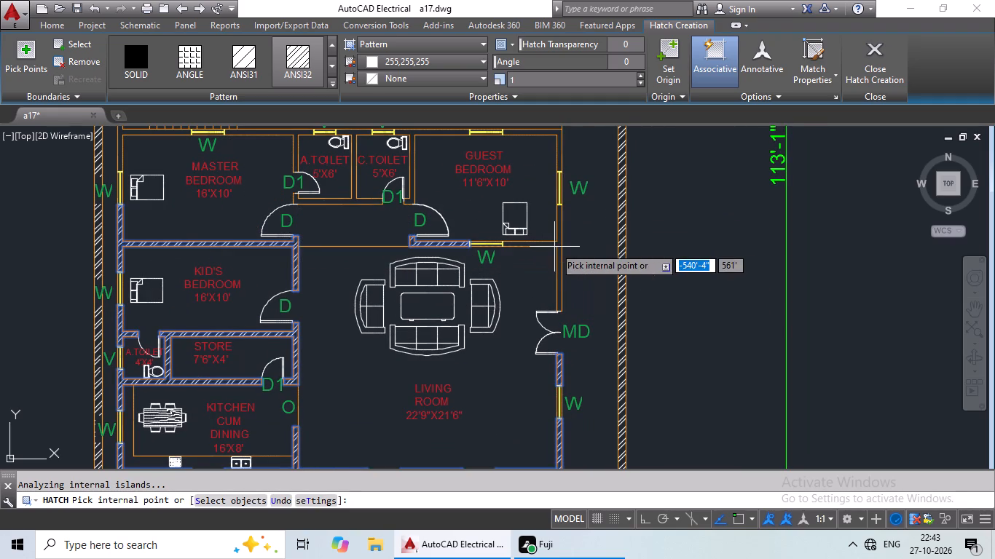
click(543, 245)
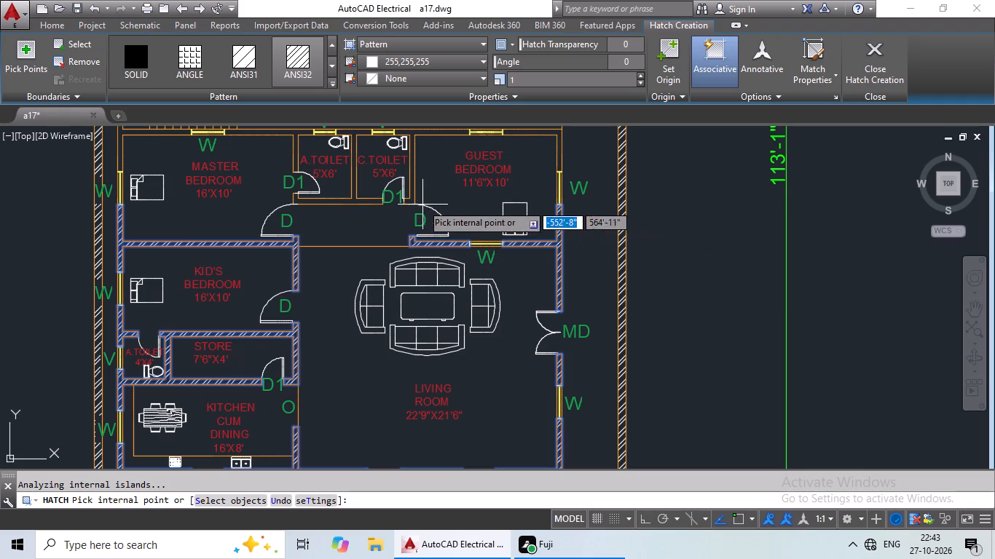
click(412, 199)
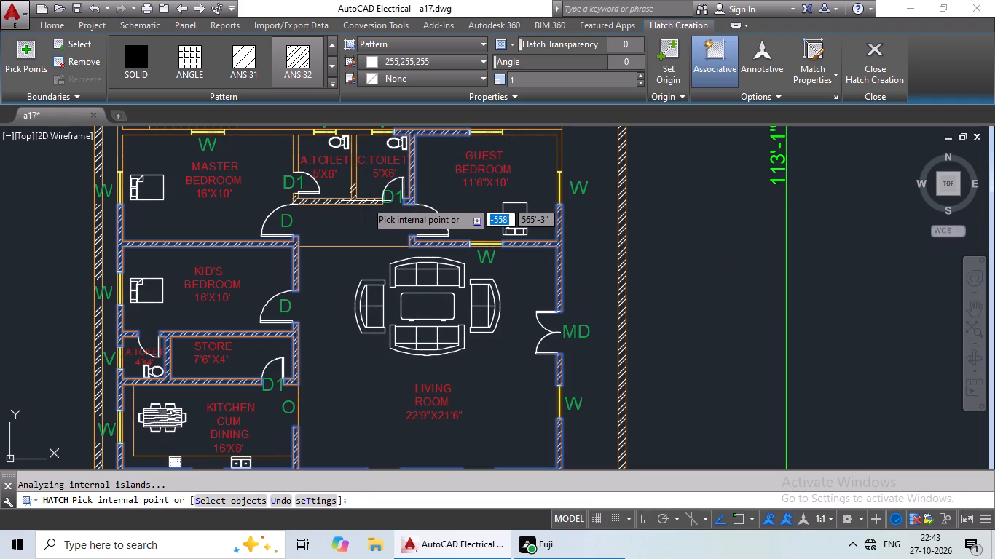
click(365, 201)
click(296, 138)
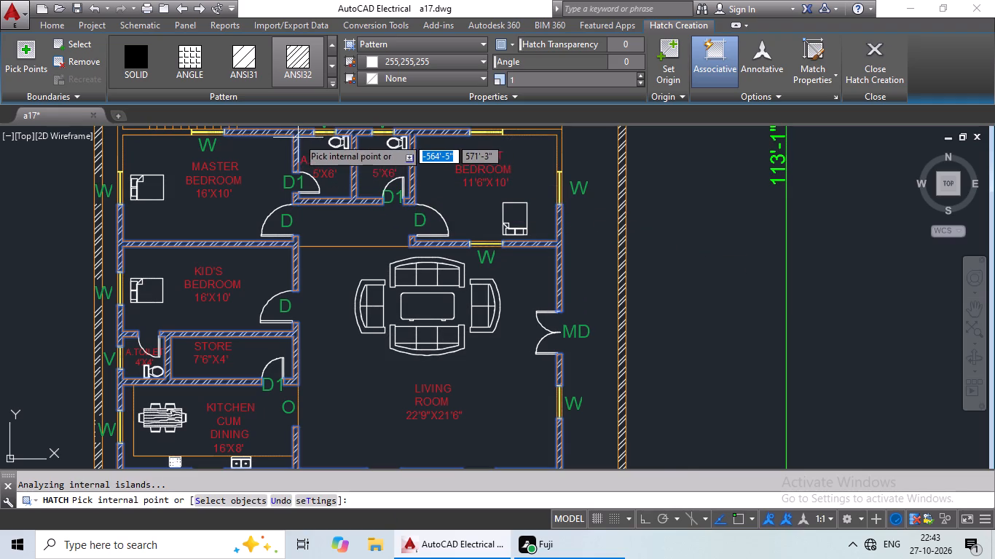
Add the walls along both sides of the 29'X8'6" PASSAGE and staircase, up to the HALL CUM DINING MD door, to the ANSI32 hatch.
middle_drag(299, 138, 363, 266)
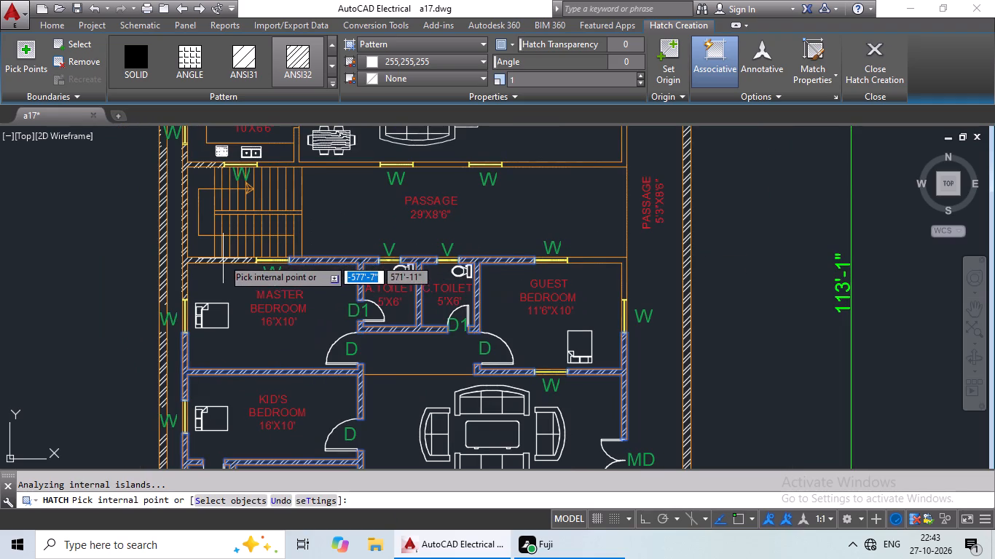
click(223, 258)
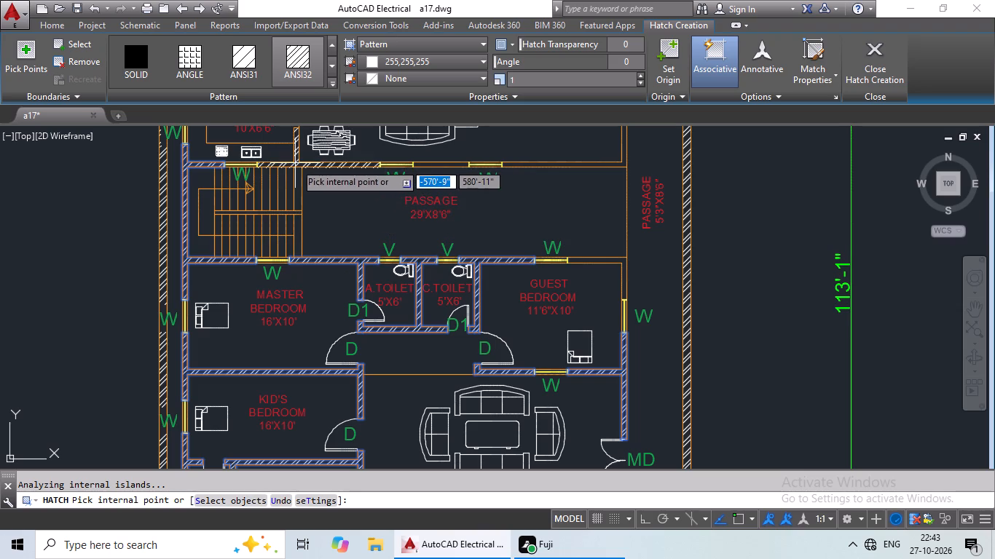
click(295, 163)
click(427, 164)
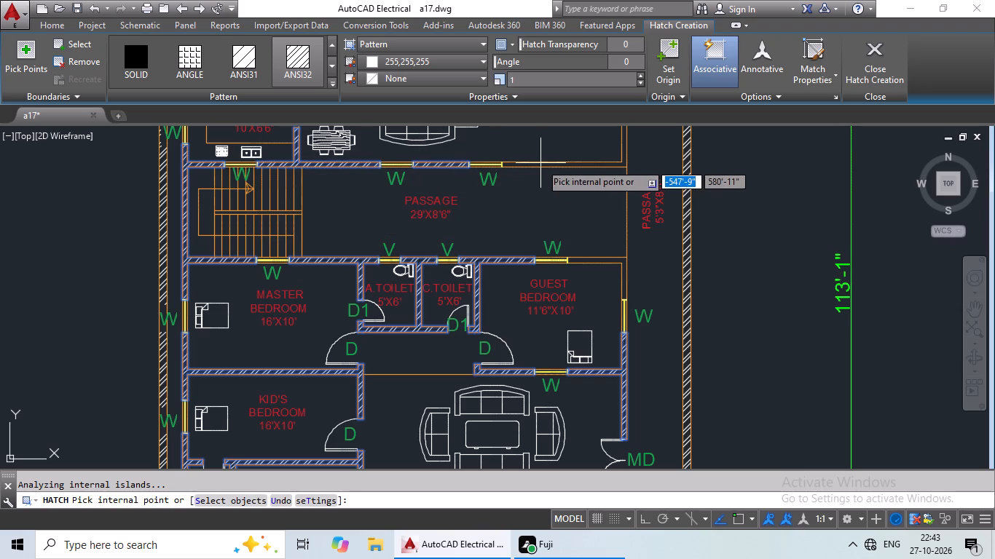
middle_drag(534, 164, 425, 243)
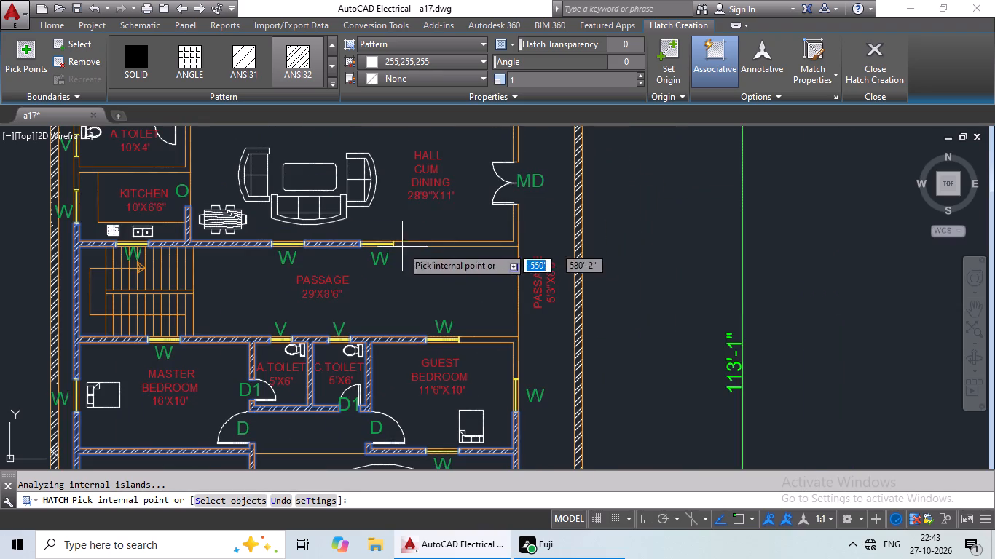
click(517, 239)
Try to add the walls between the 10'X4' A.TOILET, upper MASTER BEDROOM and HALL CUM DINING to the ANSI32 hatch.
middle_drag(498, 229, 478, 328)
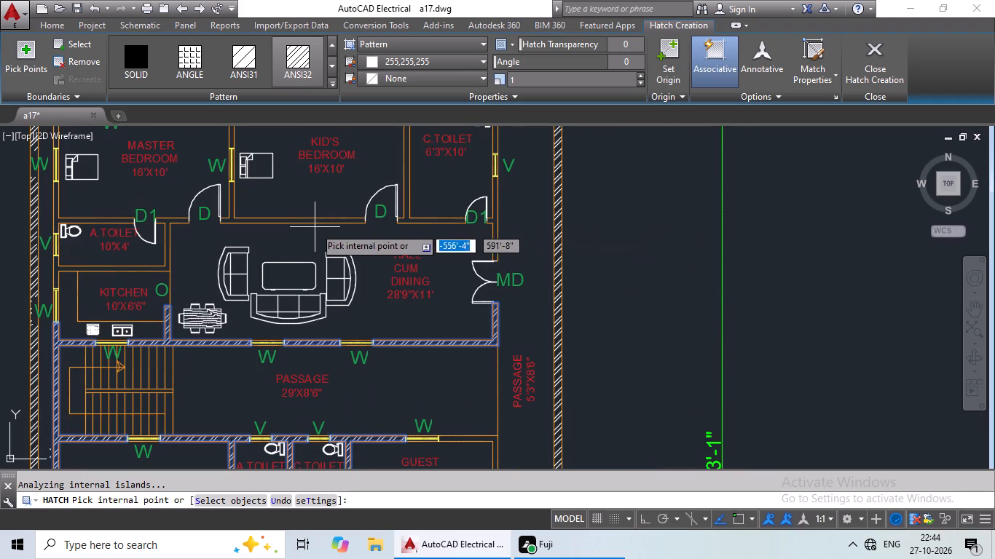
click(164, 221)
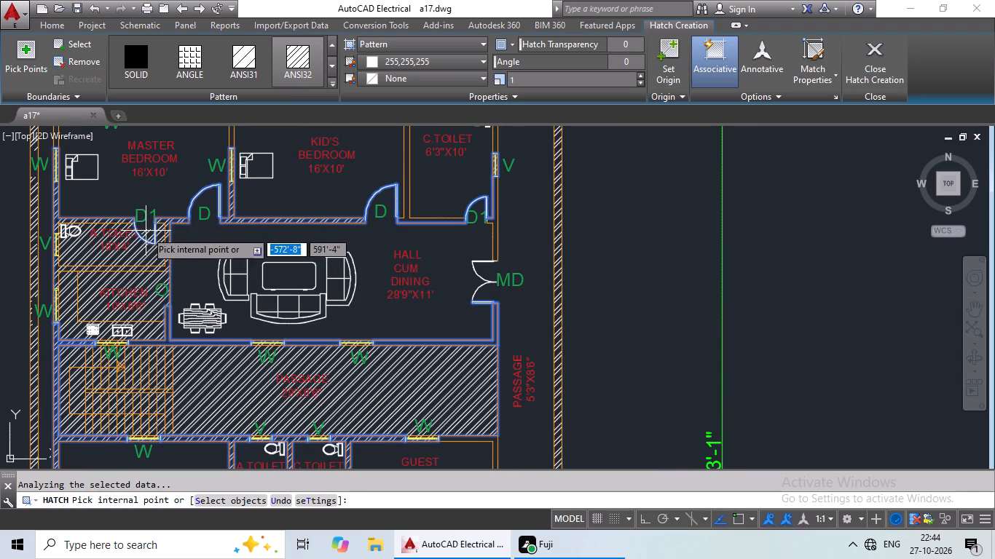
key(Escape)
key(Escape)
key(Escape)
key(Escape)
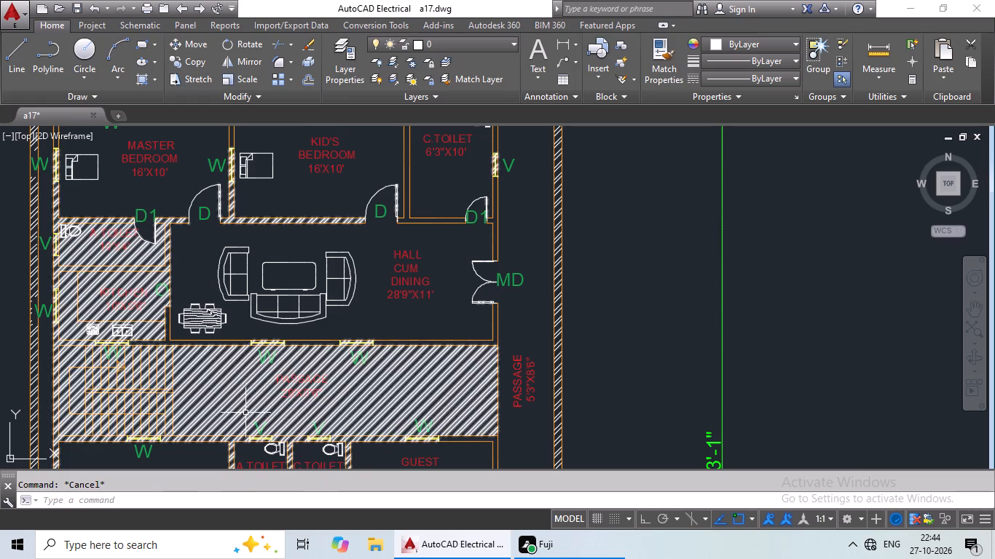
Delete the ANSI32 hatch covering the building walls, PASSAGE, KITCHEN and 10'X4' A.TOILET.
click(243, 413)
key(Delete)
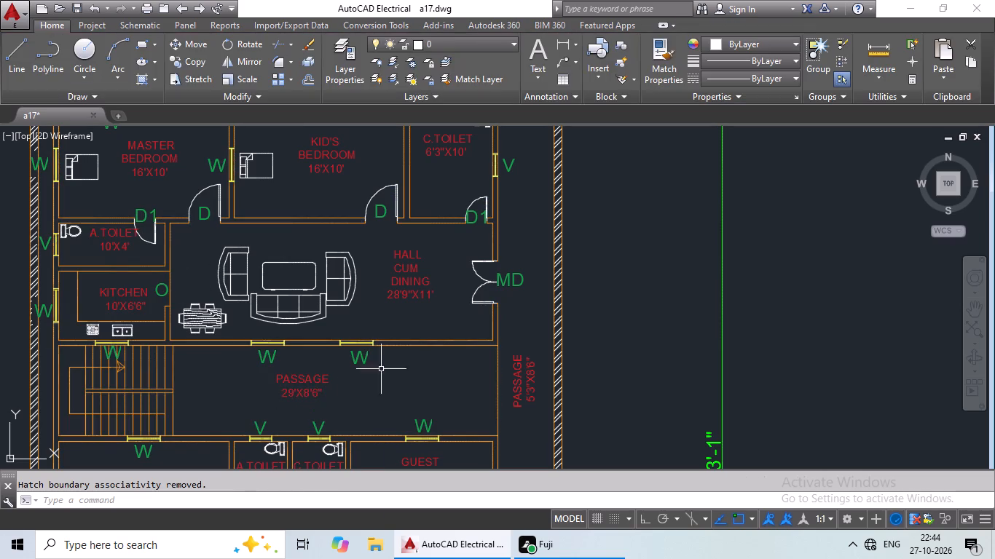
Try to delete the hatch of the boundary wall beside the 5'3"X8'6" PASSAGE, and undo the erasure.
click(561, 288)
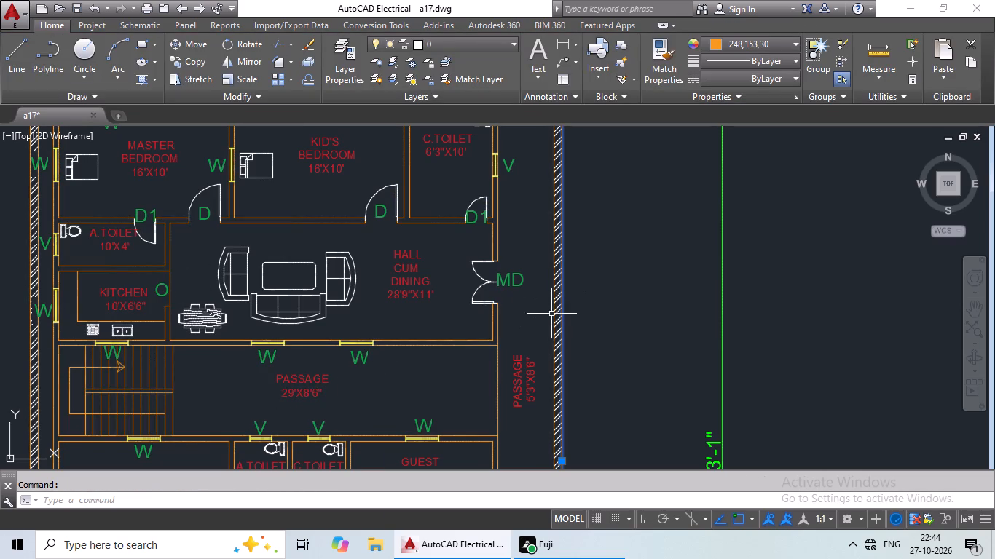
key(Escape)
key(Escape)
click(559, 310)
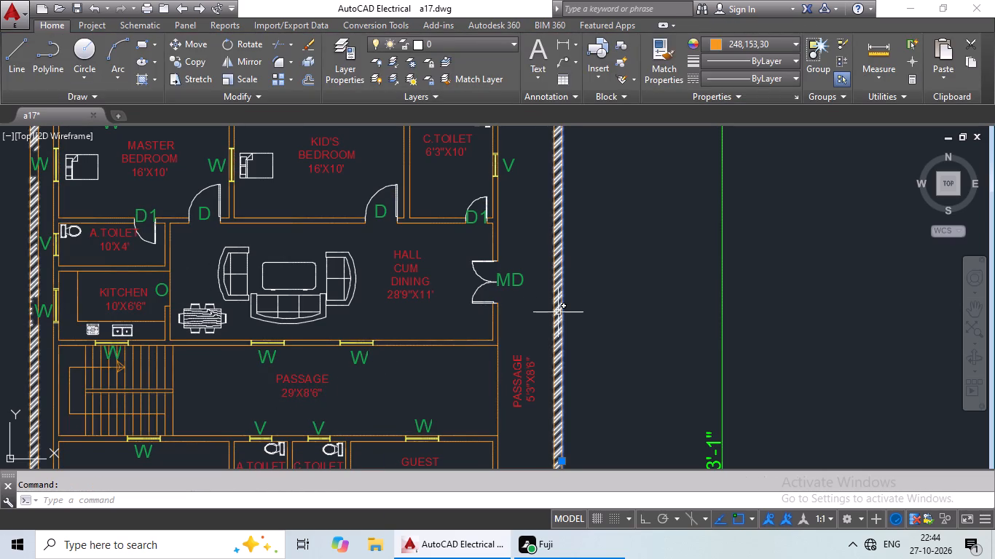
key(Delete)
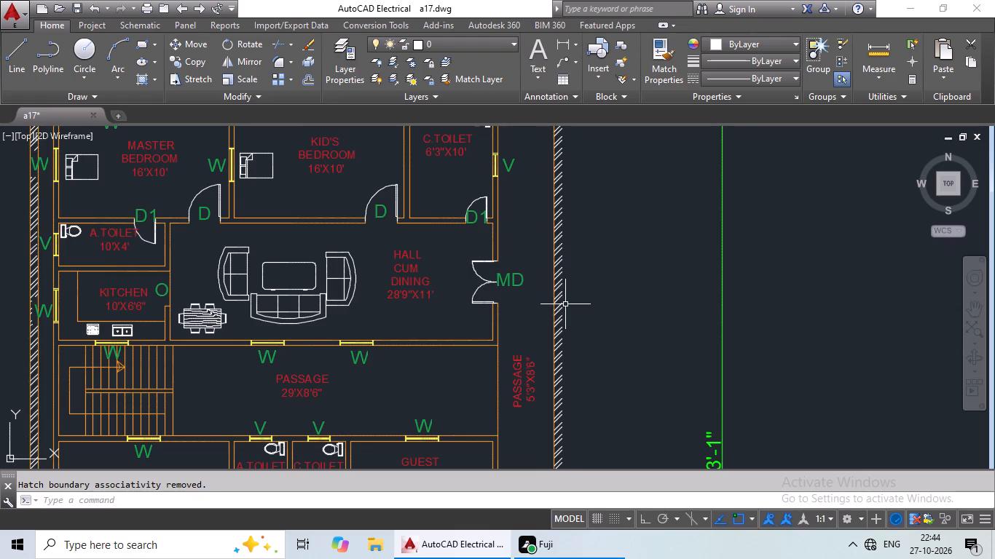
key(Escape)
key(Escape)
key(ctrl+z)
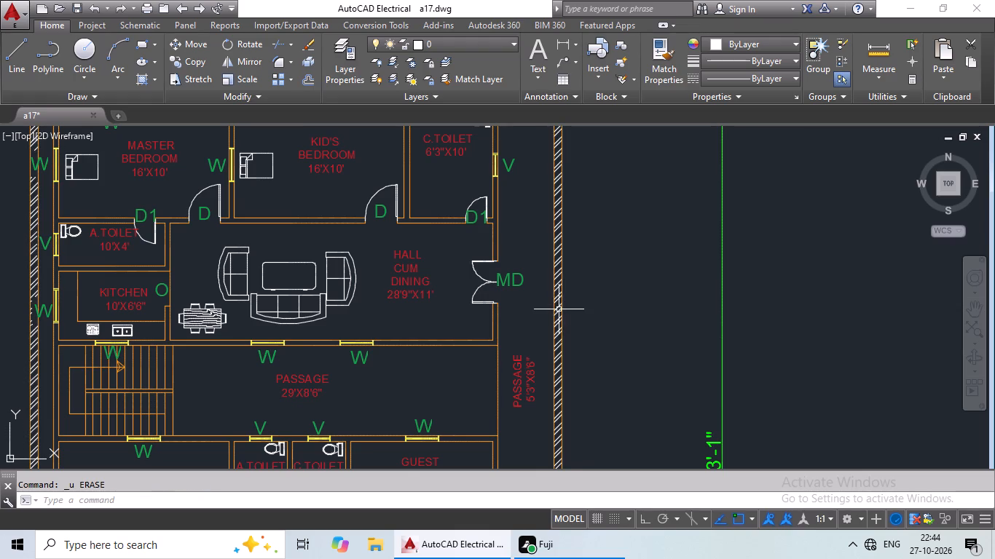
Delete the ANSI32 hatch from the boundary walls around the building.
scroll(558, 309, up, 4)
click(559, 309)
click(559, 314)
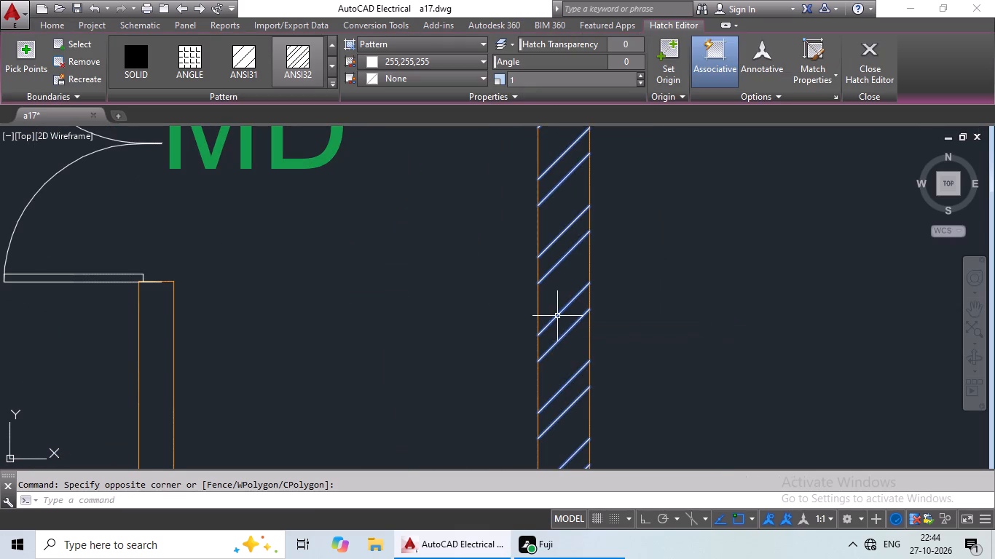
key(Delete)
scroll(572, 304, down, 9)
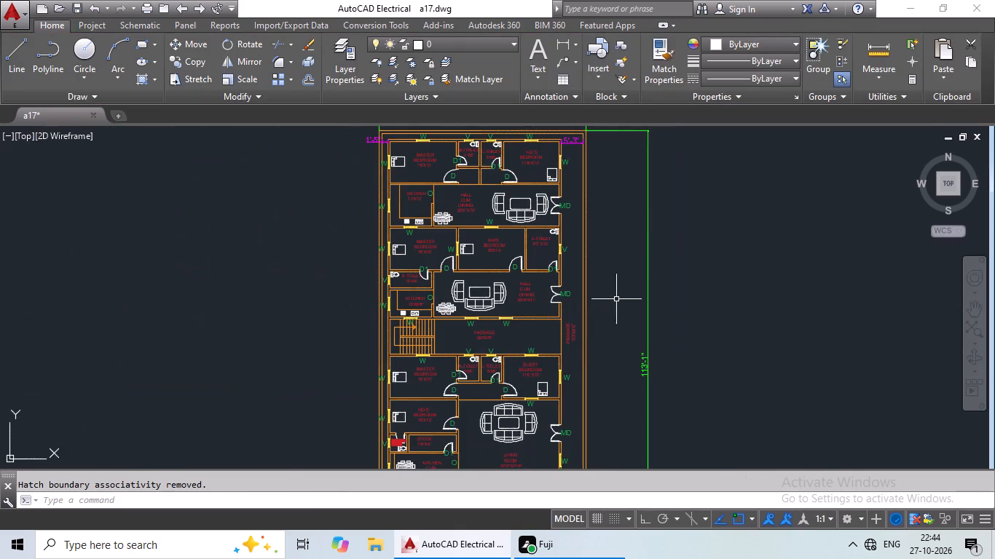
middle_drag(616, 299, 498, 304)
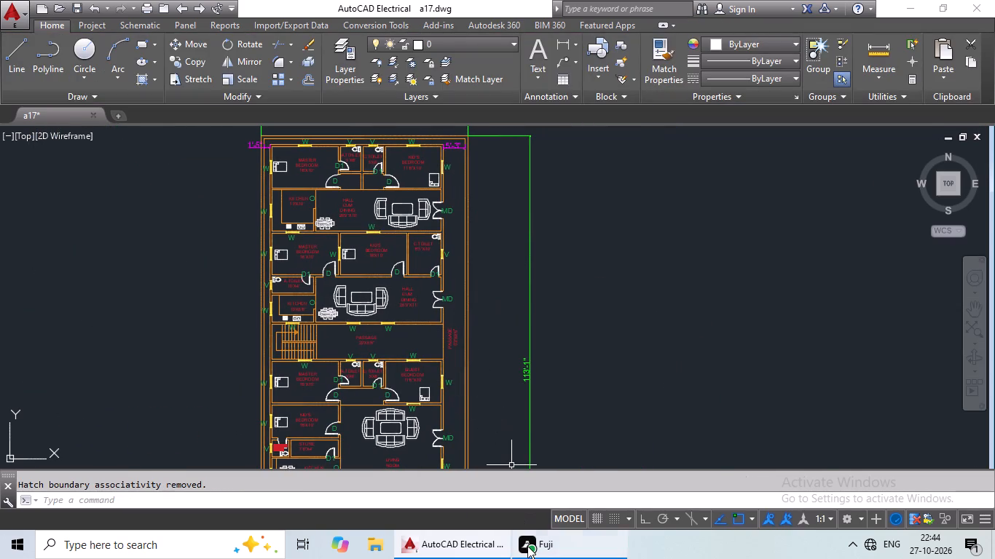
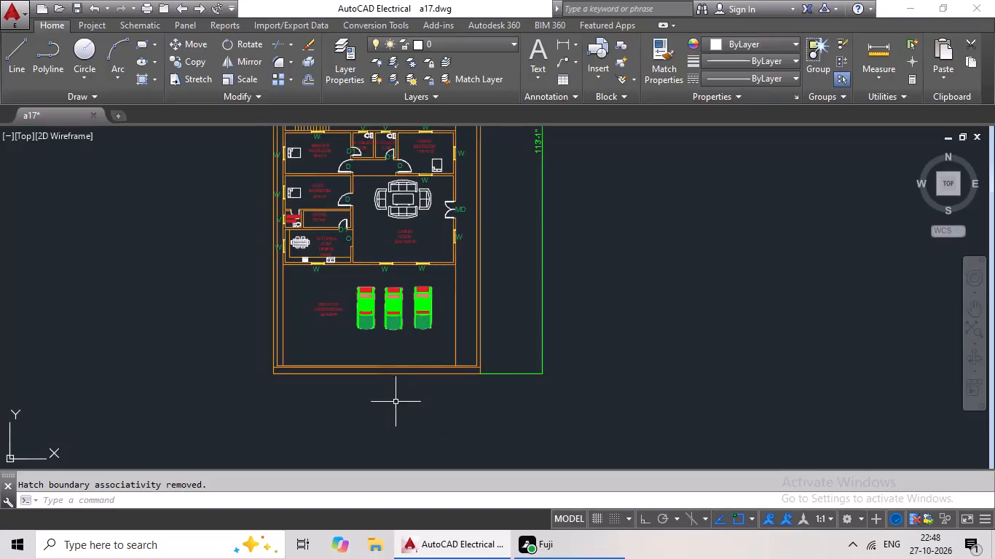
Add green multiline text "GROUND FLOOR PLAN" at 1'-4" height in the empty area beside the floor plan.
click(537, 70)
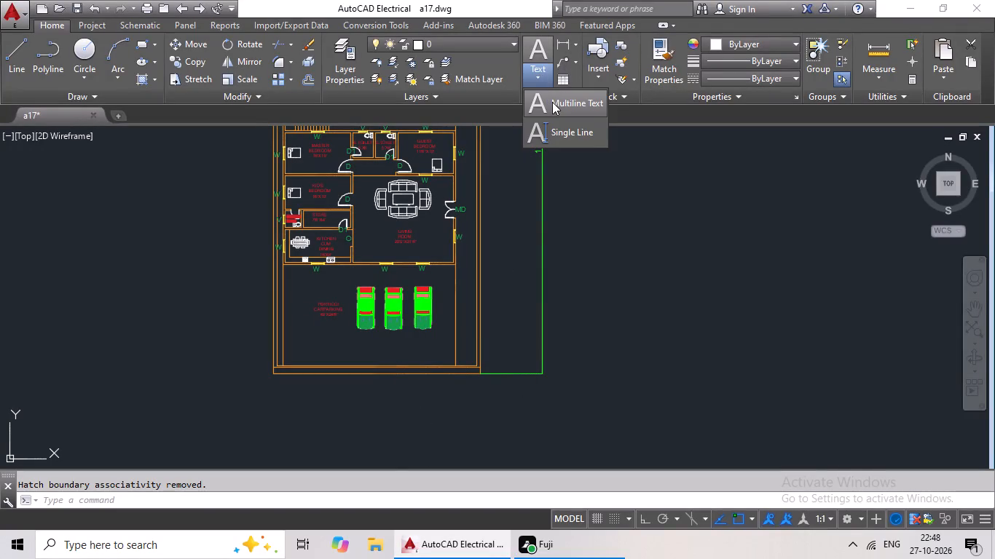
click(553, 102)
click(633, 217)
click(867, 263)
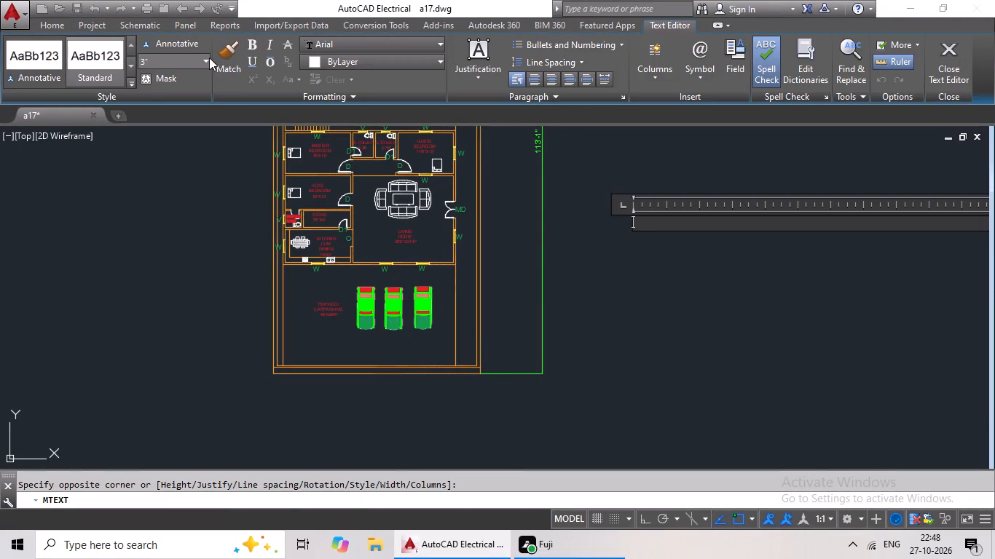
click(208, 58)
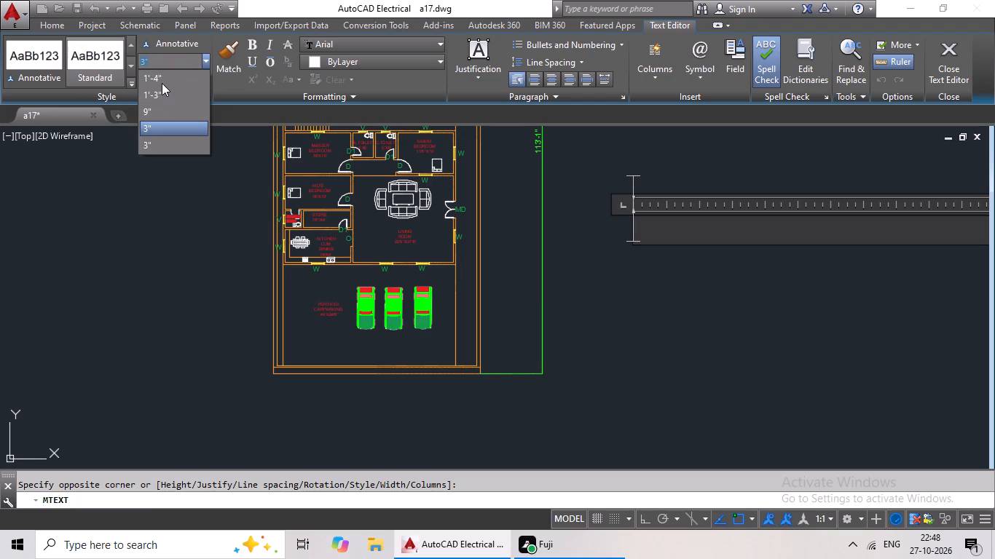
click(162, 82)
click(419, 62)
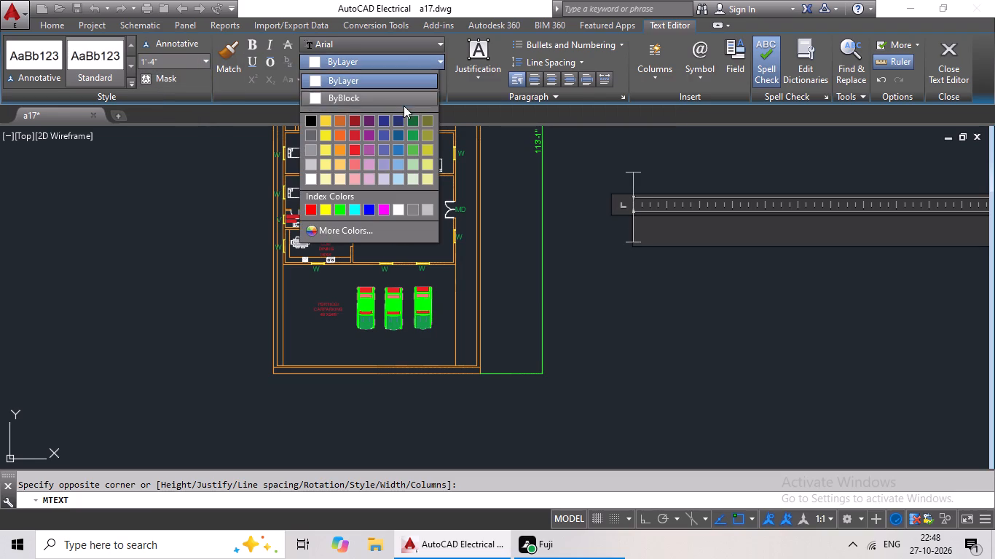
click(340, 207)
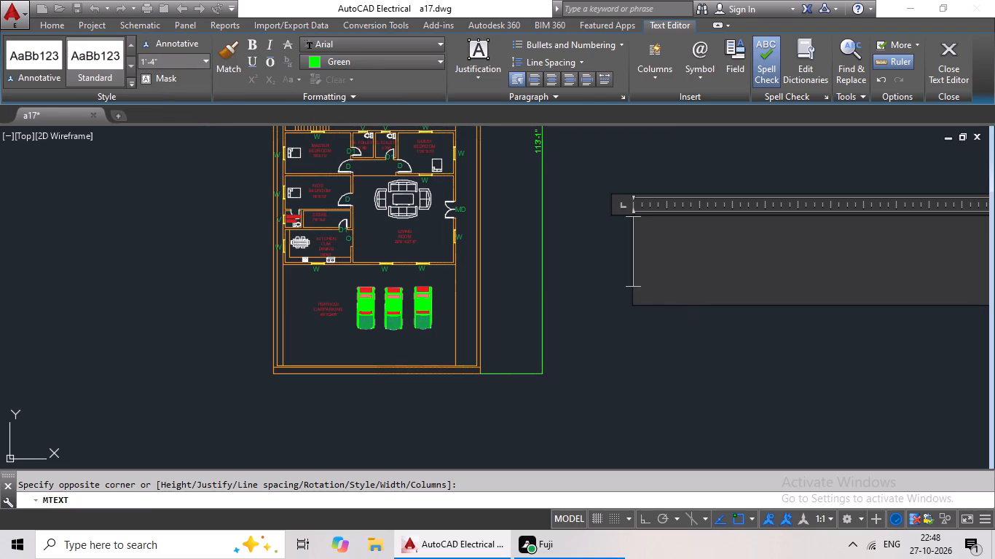
text(GROUND)
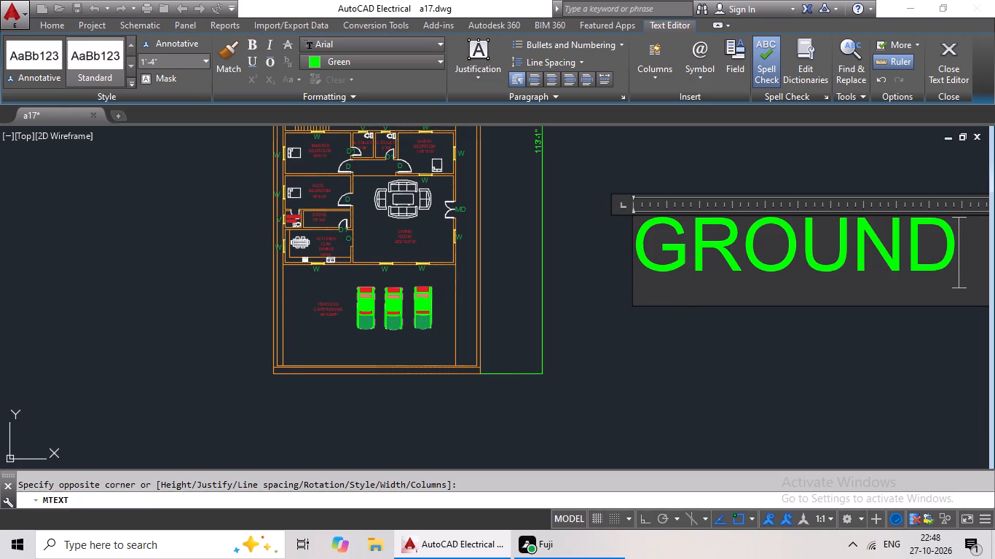
key(shift+space)
text(FLOOR)
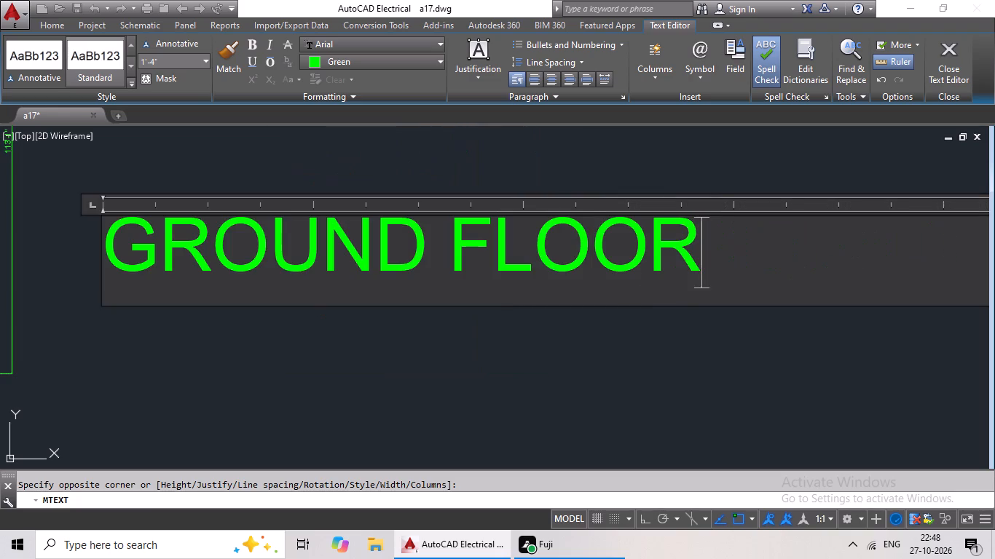
key(space)
text(PLAN)
click(645, 352)
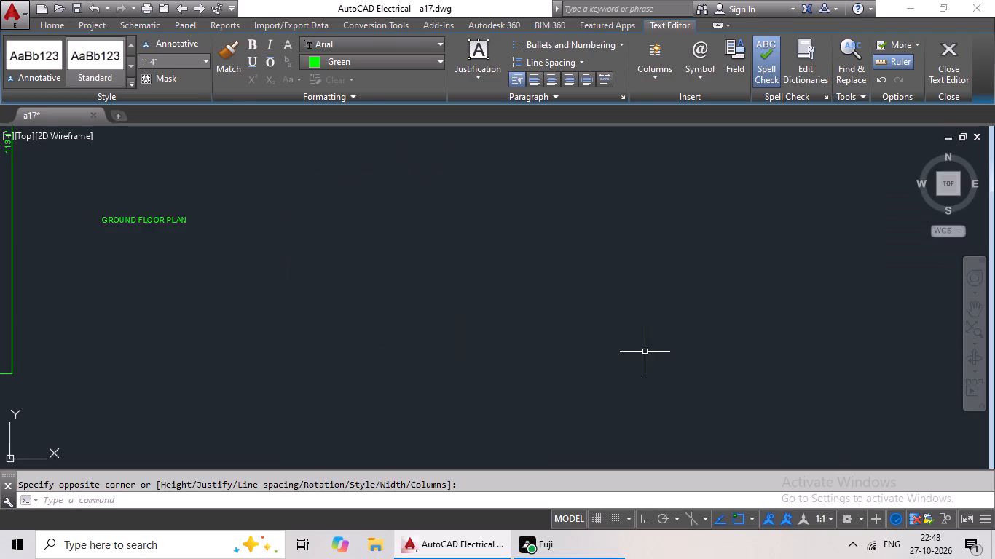
Copy the GROUND FLOOR PLAN title and paste it just below the plan's bottom boundary, roughly centred.
scroll(654, 306, down, 2)
scroll(455, 274, up, 3)
click(457, 263)
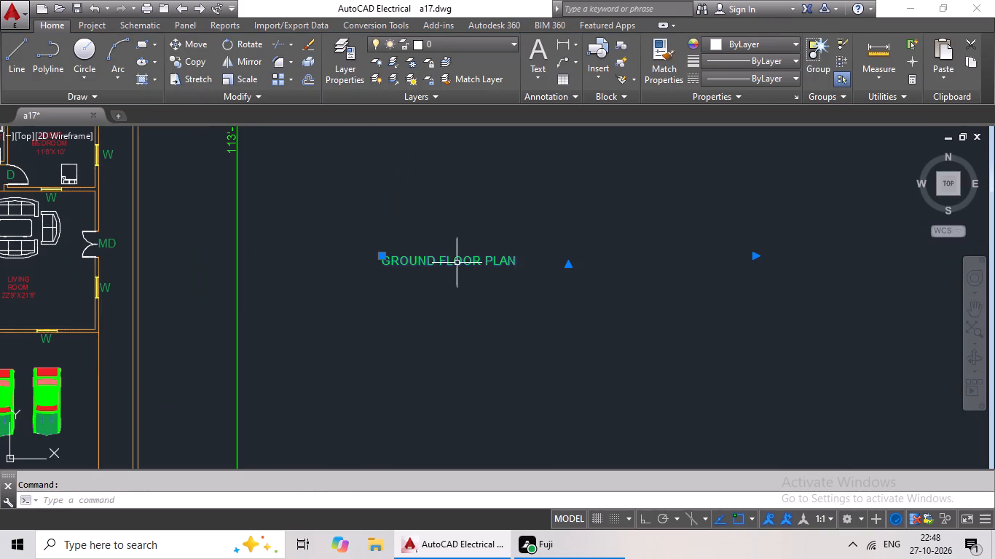
key(ctrl+c)
key(ctrl+v)
ctrl+scroll(457, 271, down, 3)
middle_drag(457, 272, 497, 210)
scroll(368, 296, up, 3)
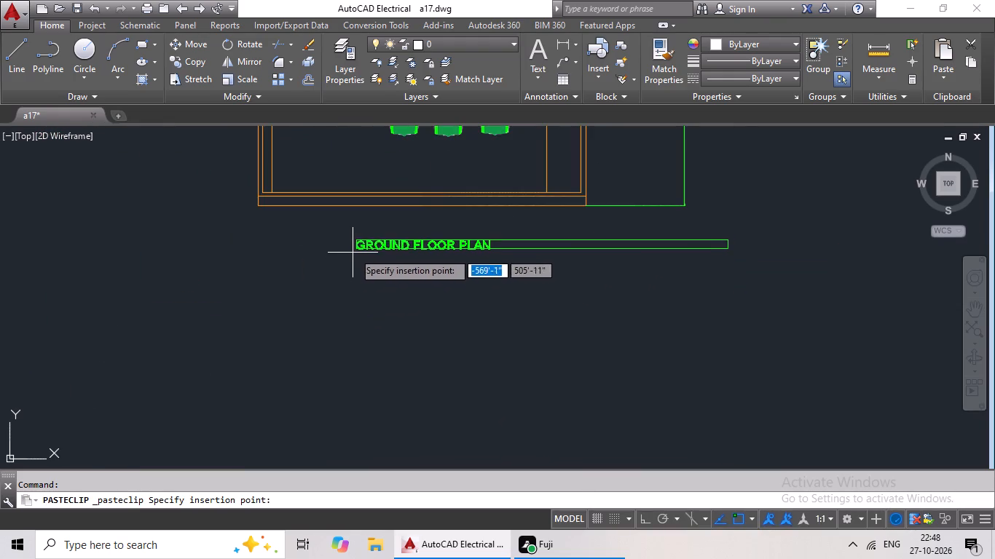
click(341, 245)
Delete the original GROUND FLOOR PLAN text beside the plan.
scroll(676, 242, down, 3)
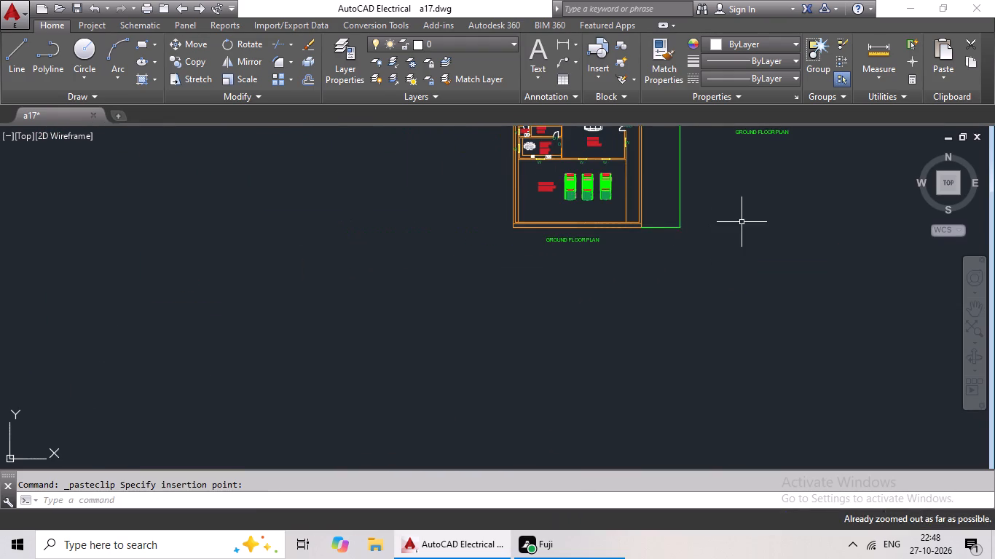
middle_drag(742, 222, 645, 310)
middle_drag(662, 251, 628, 277)
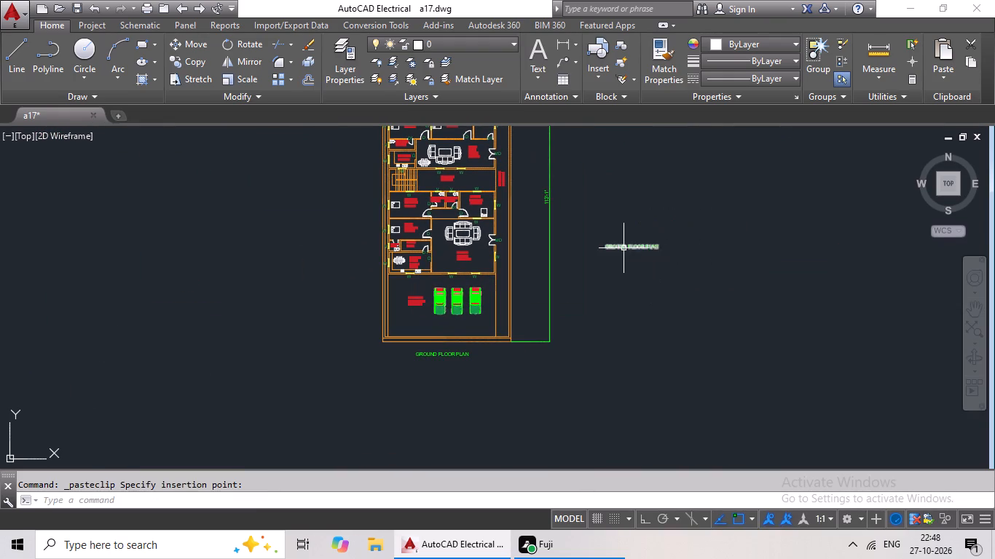
click(623, 250)
key(Delete)
With ortho on, draw a 50' horizontal line beside the ground floor plan, level with its top boundary edge.
scroll(640, 236, down, 1)
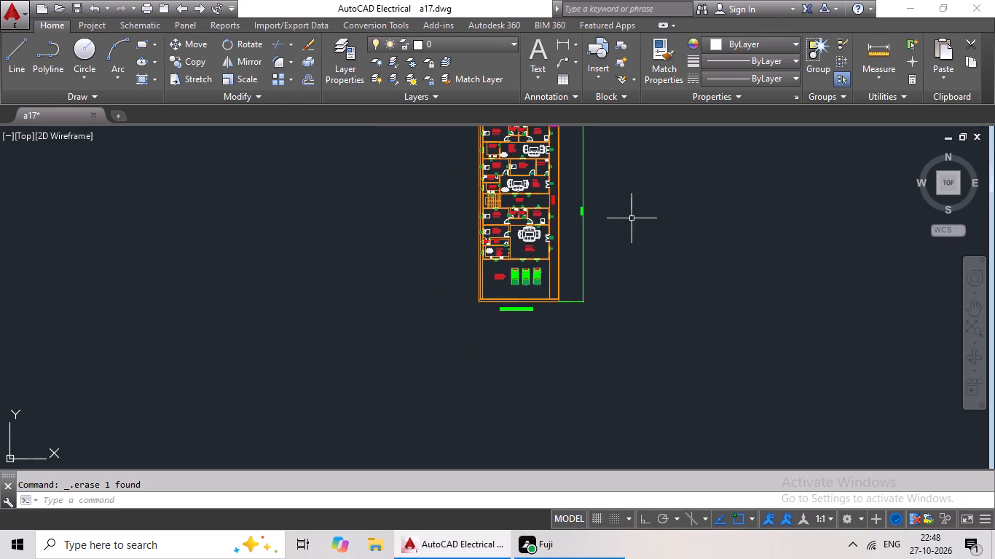
middle_drag(628, 219, 571, 266)
middle_drag(582, 249, 543, 265)
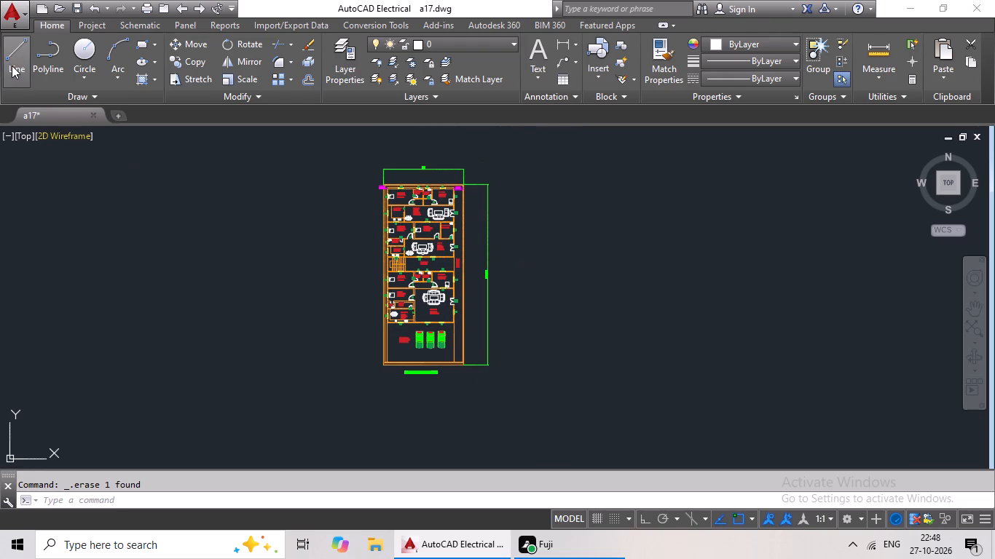
click(12, 66)
scroll(468, 183, up, 3)
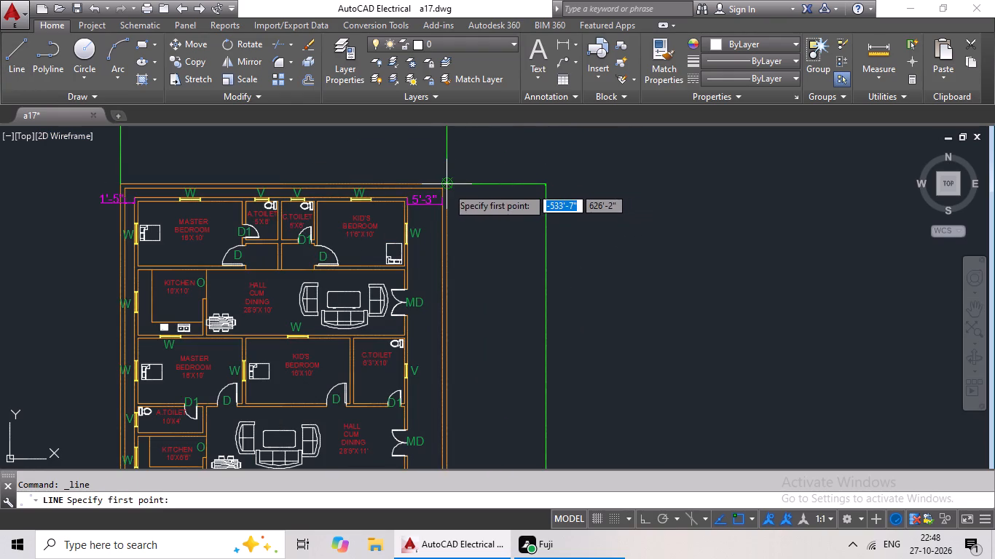
middle_drag(629, 186, 412, 143)
scroll(546, 158, down, 1)
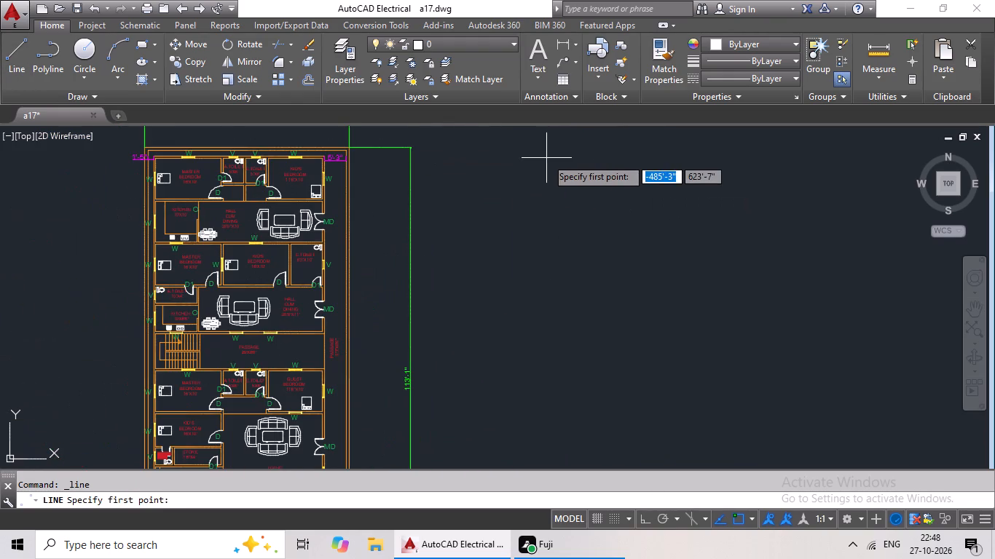
scroll(529, 146, down, 1)
scroll(417, 143, up, 2)
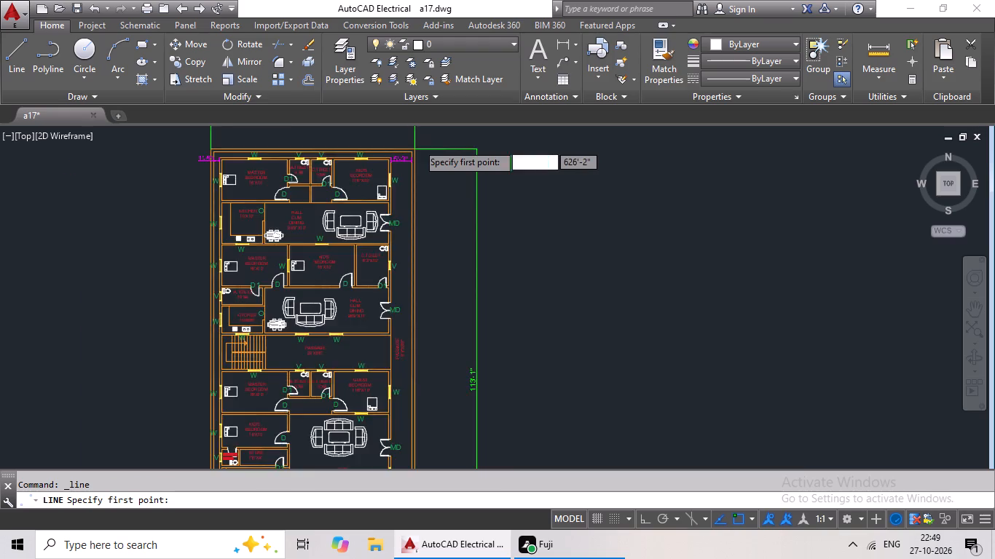
scroll(417, 143, up, 1)
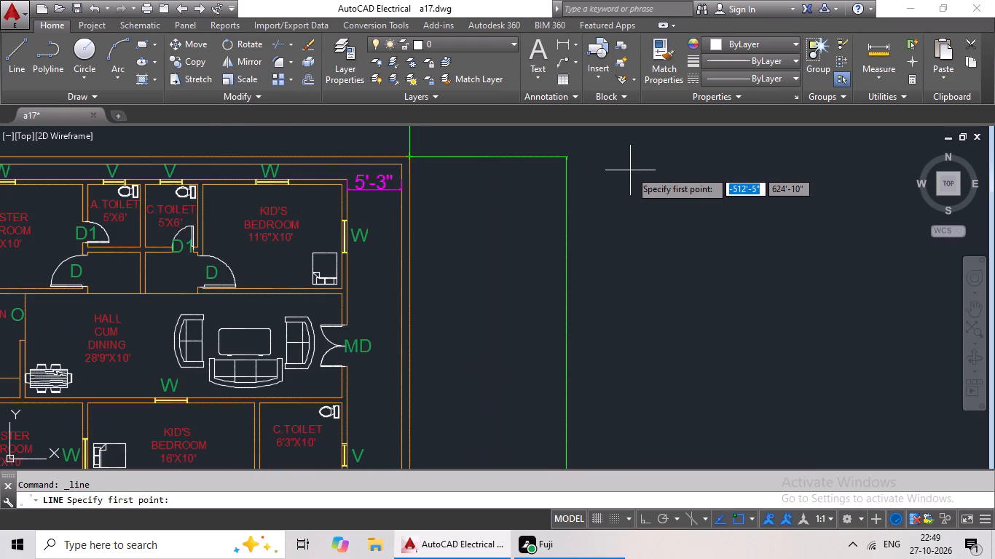
middle_drag(701, 157, 528, 168)
scroll(592, 155, down, 2)
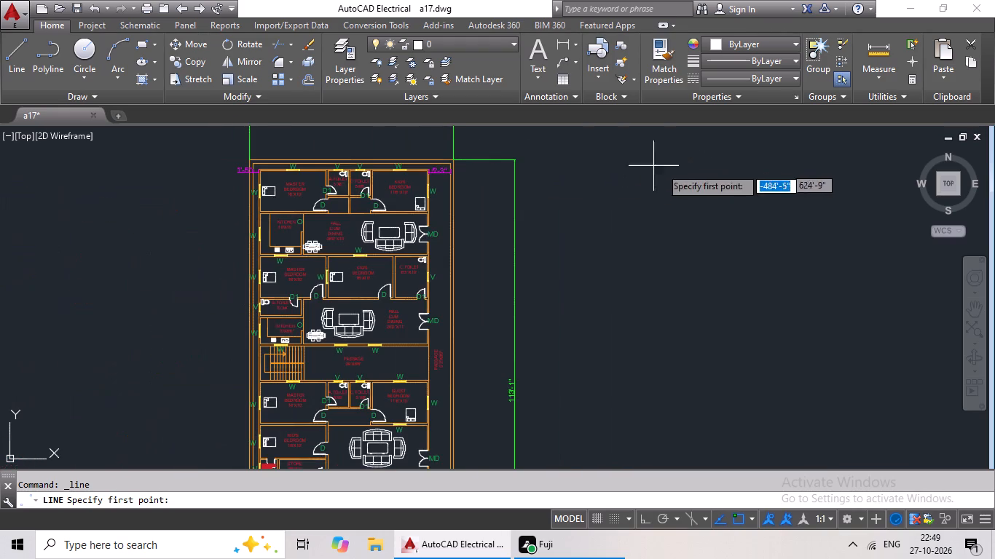
middle_drag(675, 170, 488, 179)
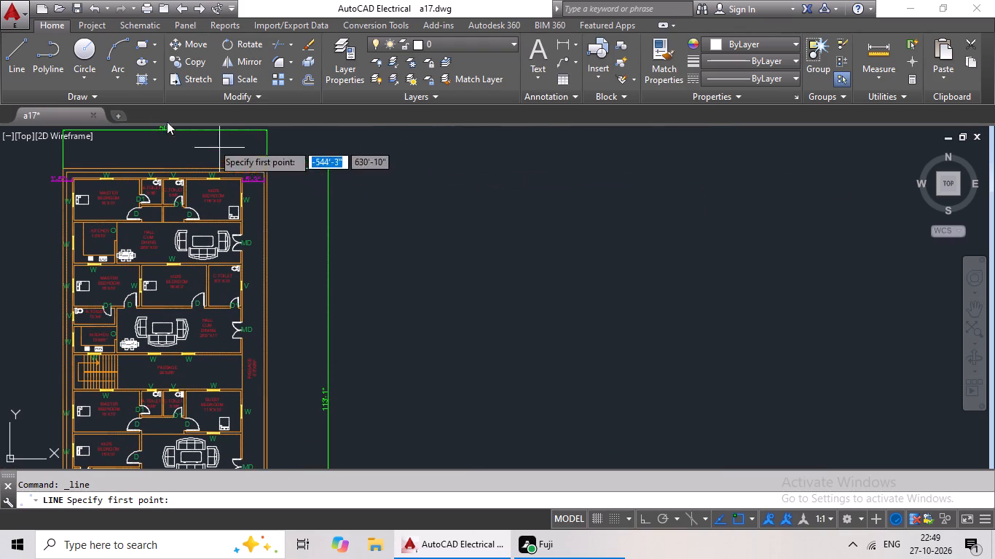
click(13, 55)
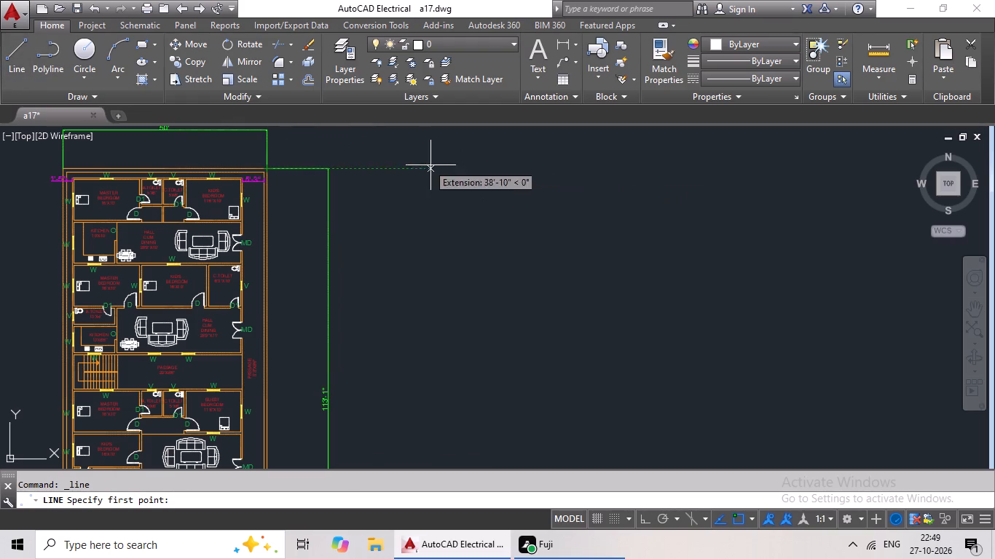
click(471, 168)
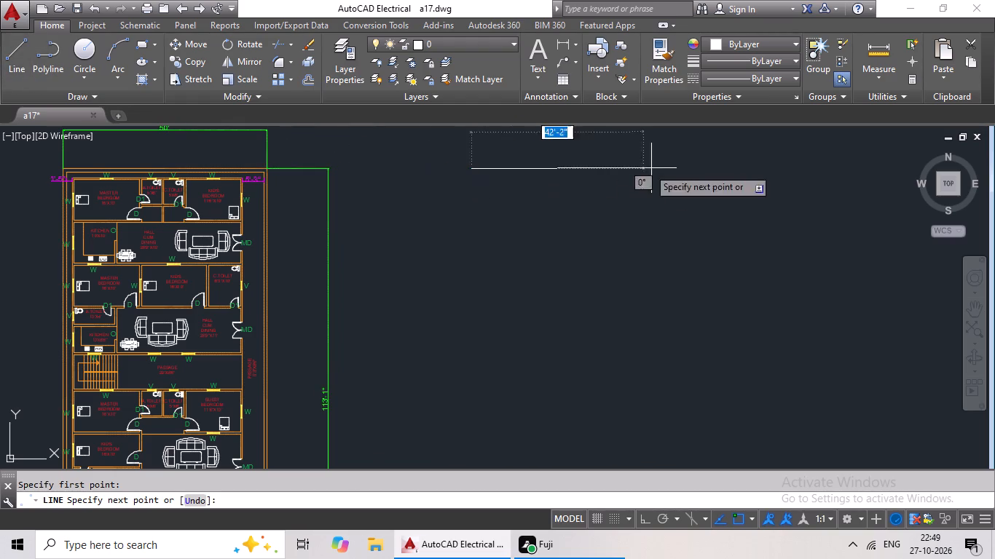
scroll(725, 167, down, 3)
middle_drag(752, 178, 529, 191)
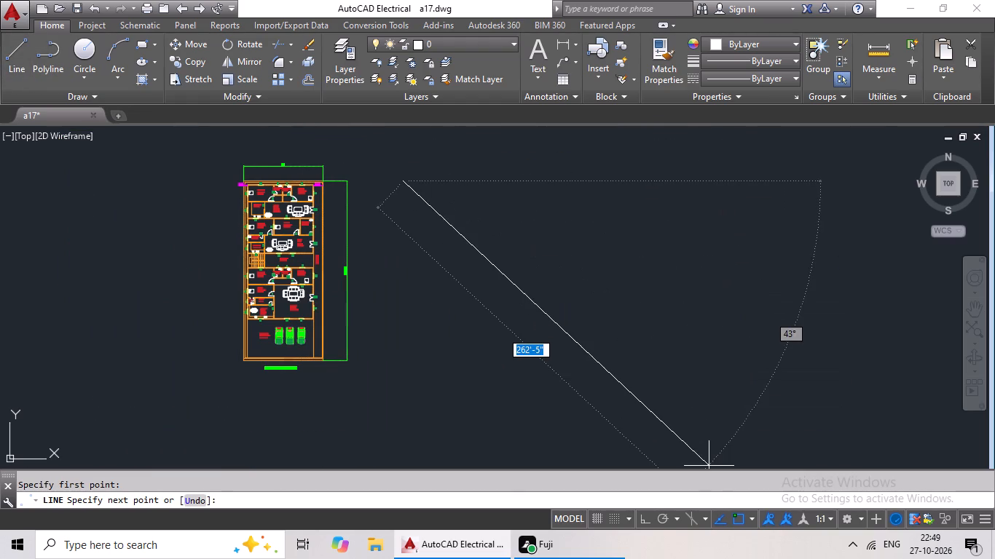
click(645, 522)
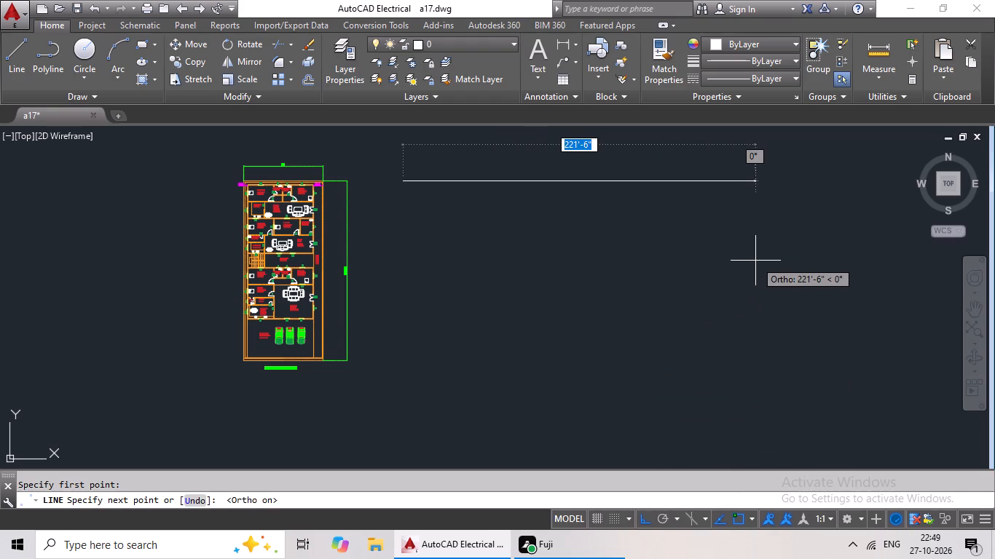
text(502)
key(BackSpace)
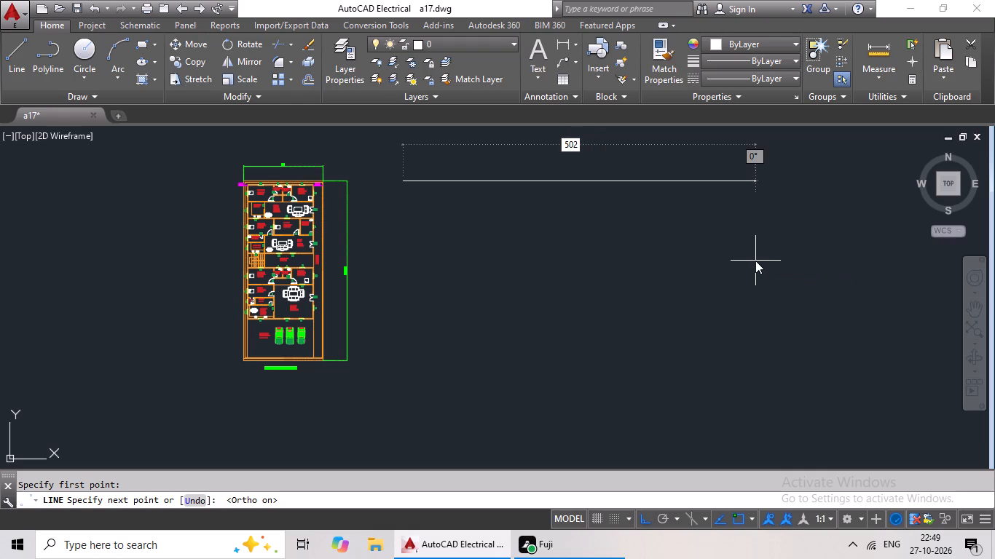
key(apostrophe)
key(Return)
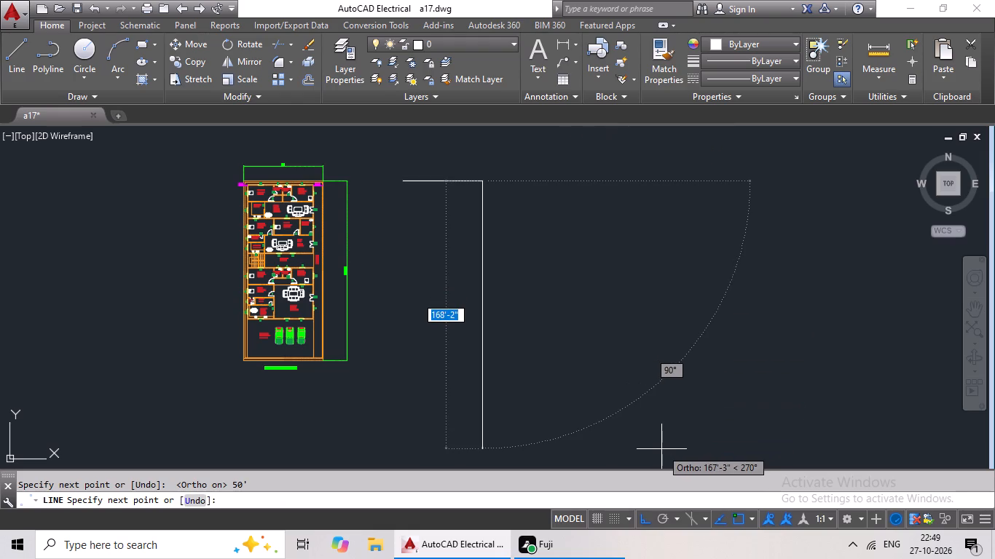
Complete the rectangular outline with a 113'1" side downward, a 50' bottom edge and a closing side to the start point.
key(1)
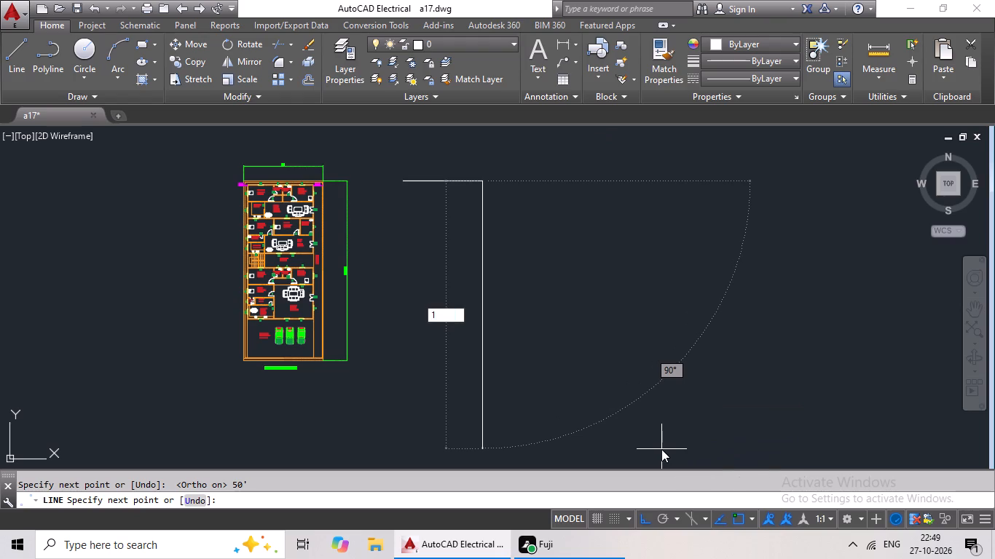
text(13')
text(1")
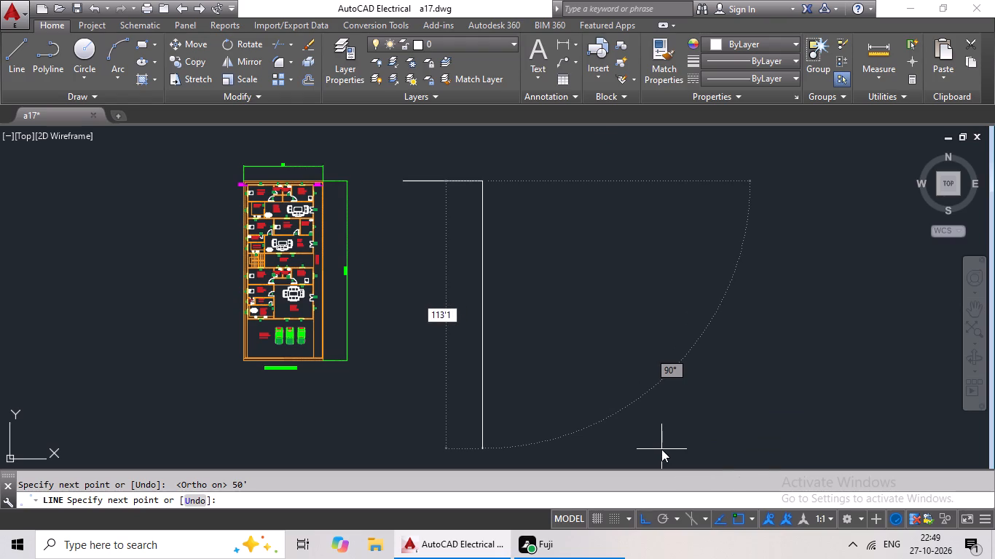
key(Return)
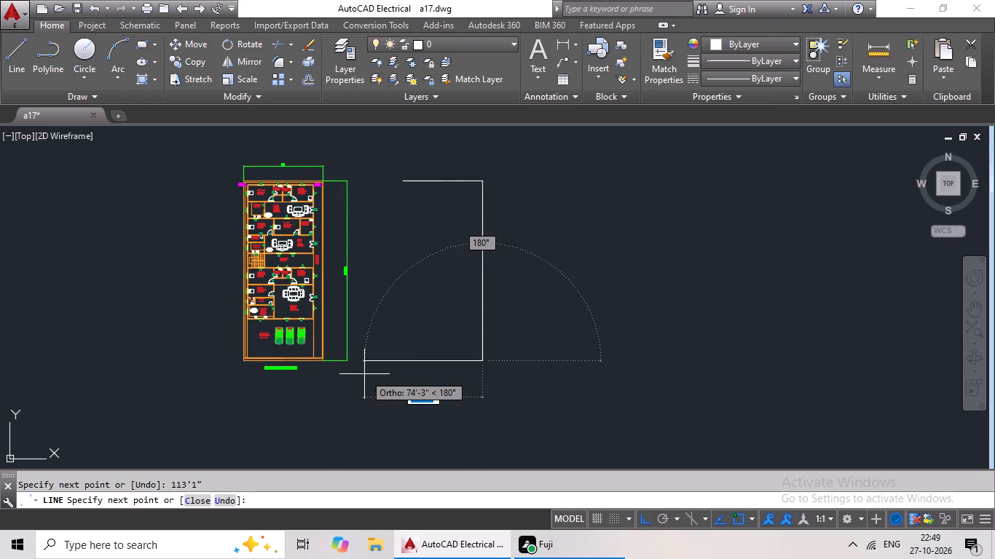
text(50')
key(Return)
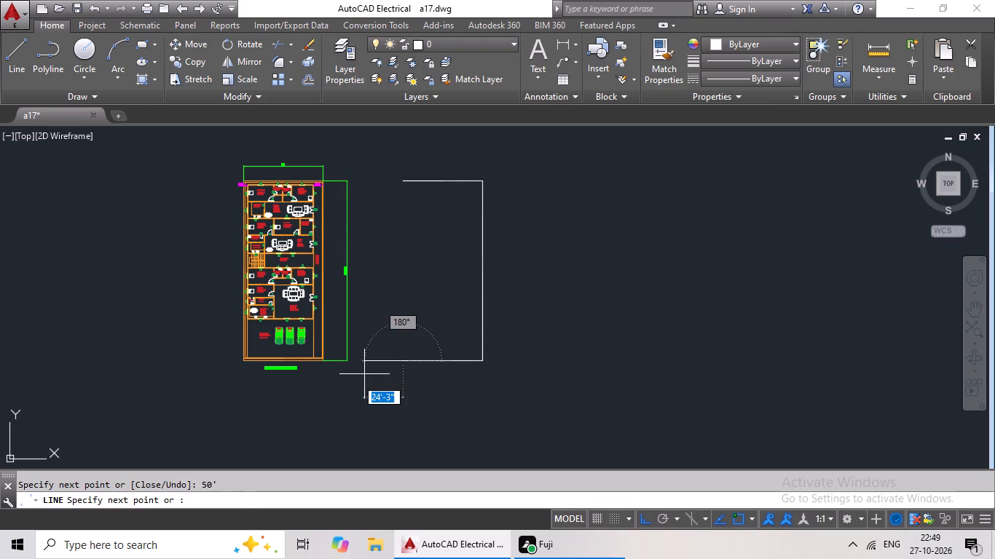
click(402, 180)
key(Escape)
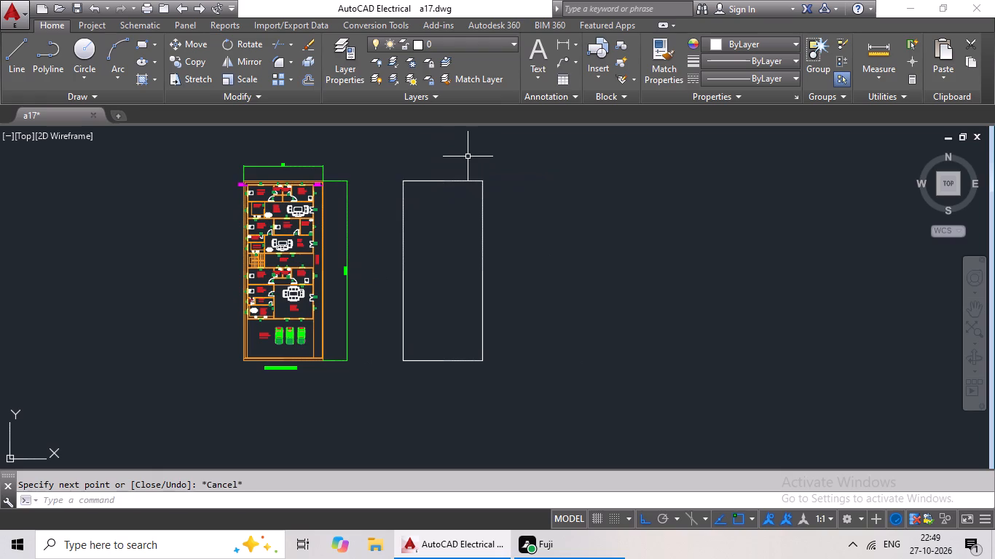
scroll(448, 199, up, 3)
scroll(448, 199, down, 2)
middle_drag(447, 199, 394, 203)
key(Escape)
key(Escape)
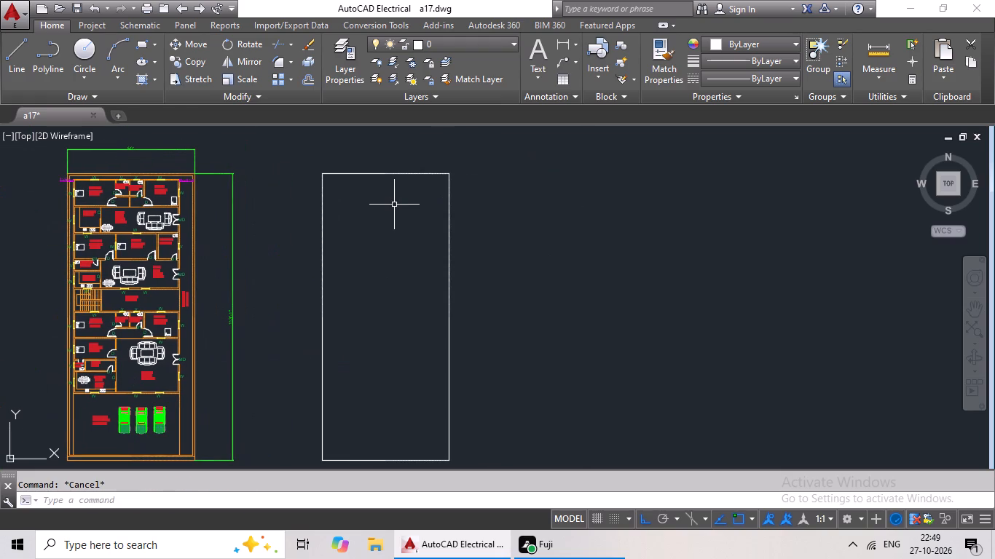
Offset all four sides of the new plot outline 9" inward to form the boundary wall.
key(o)
key(Return)
key(9)
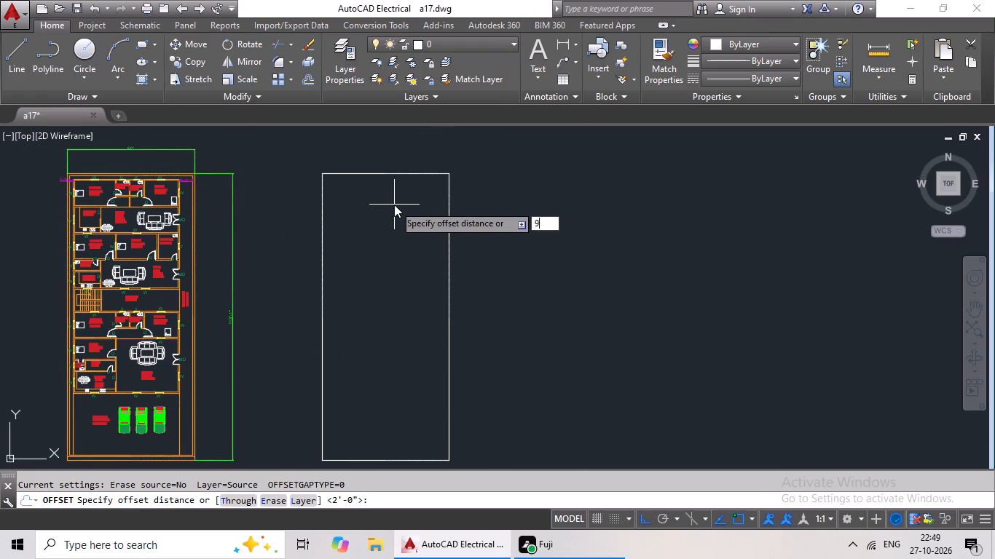
key(shift+quotedbl)
key(Return)
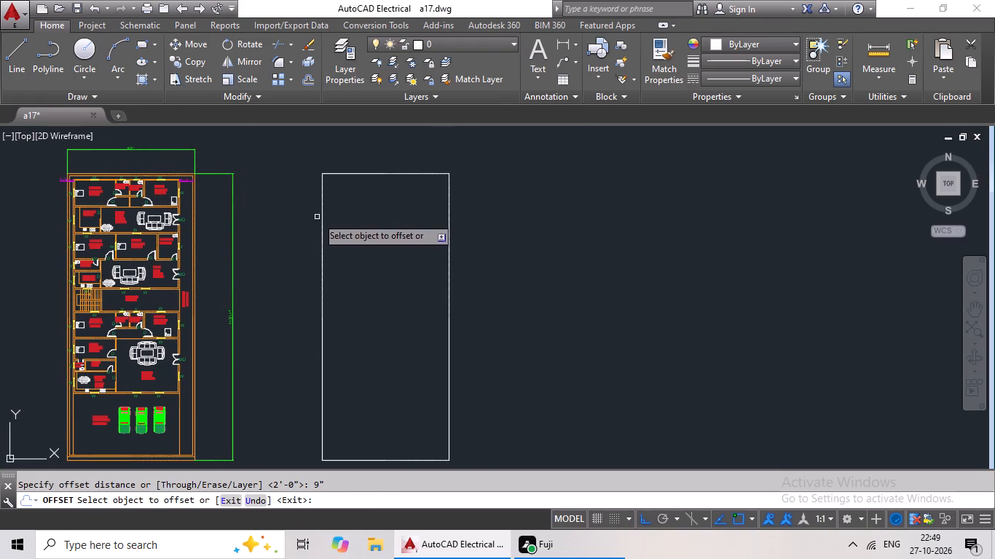
click(322, 213)
click(361, 210)
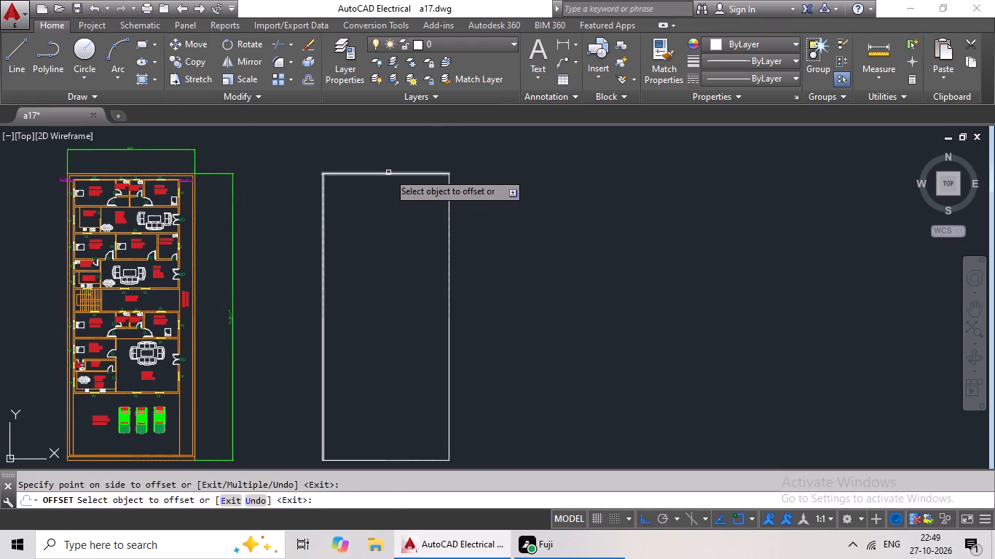
click(388, 173)
click(384, 196)
click(450, 193)
click(420, 205)
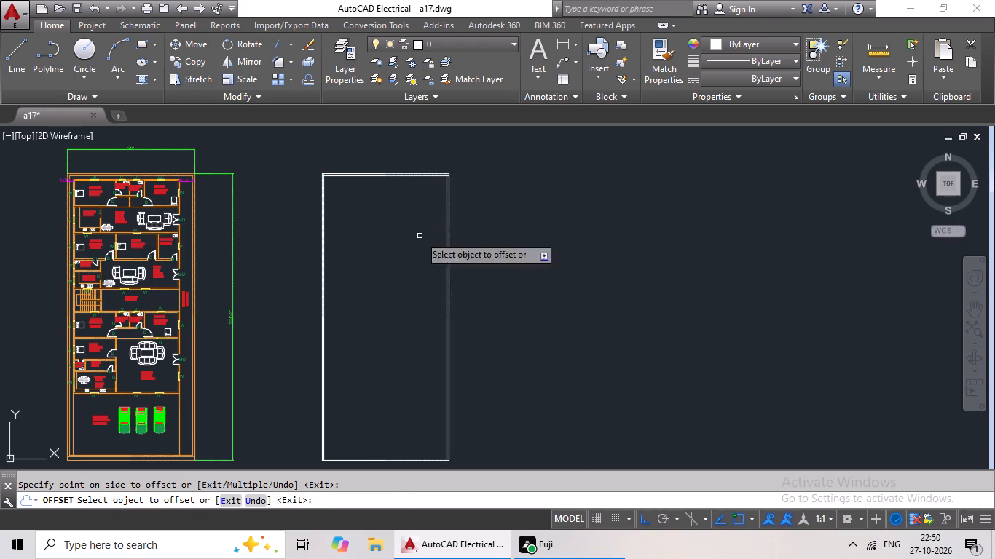
click(378, 461)
drag(394, 424, 397, 417)
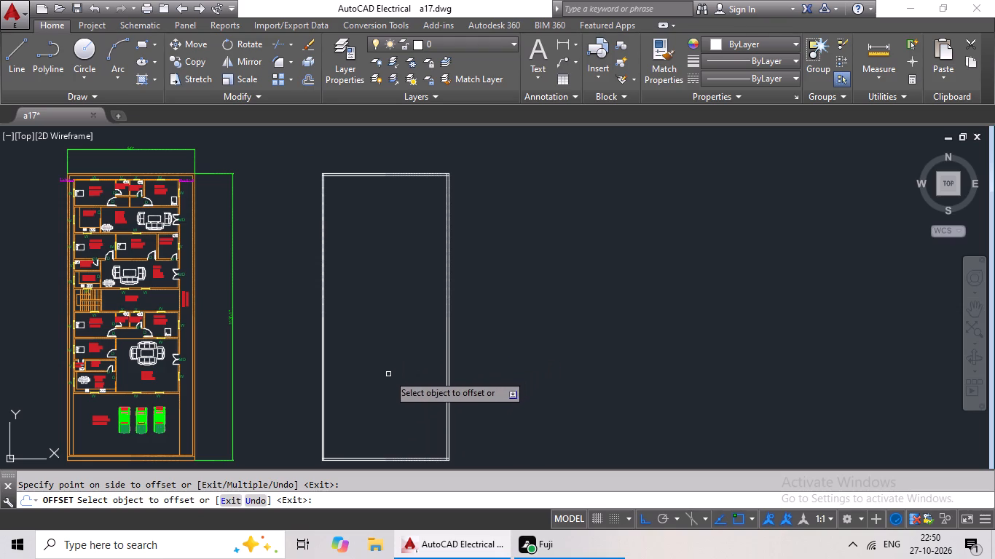
key(Escape)
key(Escape)
key(Escape)
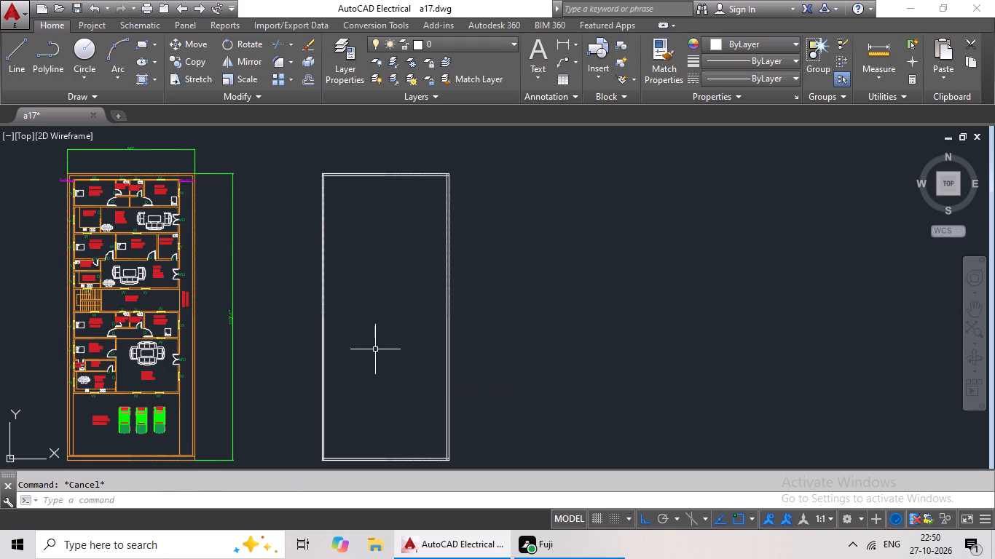
key(Escape)
key(Escape)
key(Escape)
Offset the inner line of the right boundary wall 5'3" into the plot.
key(o)
key(Return)
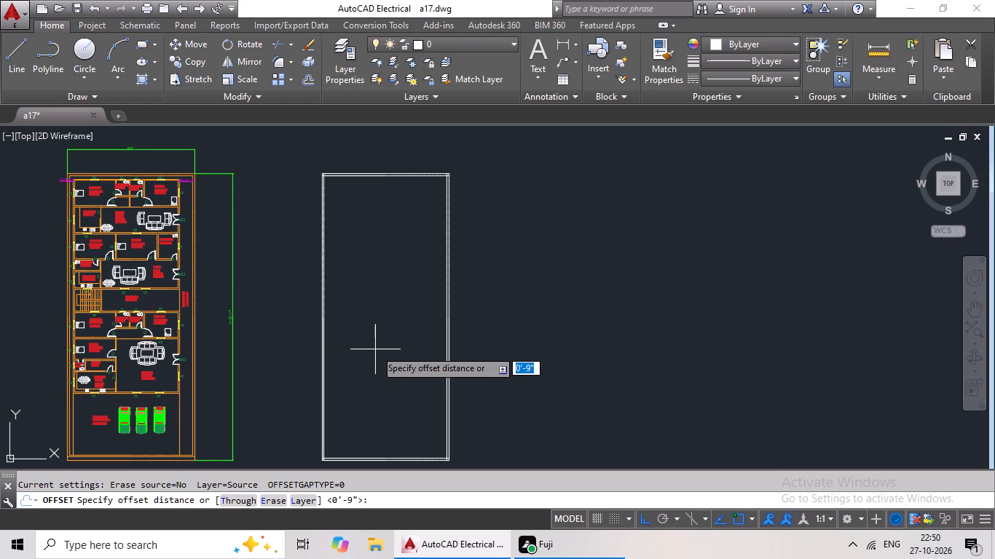
text(5'3")
key(Return)
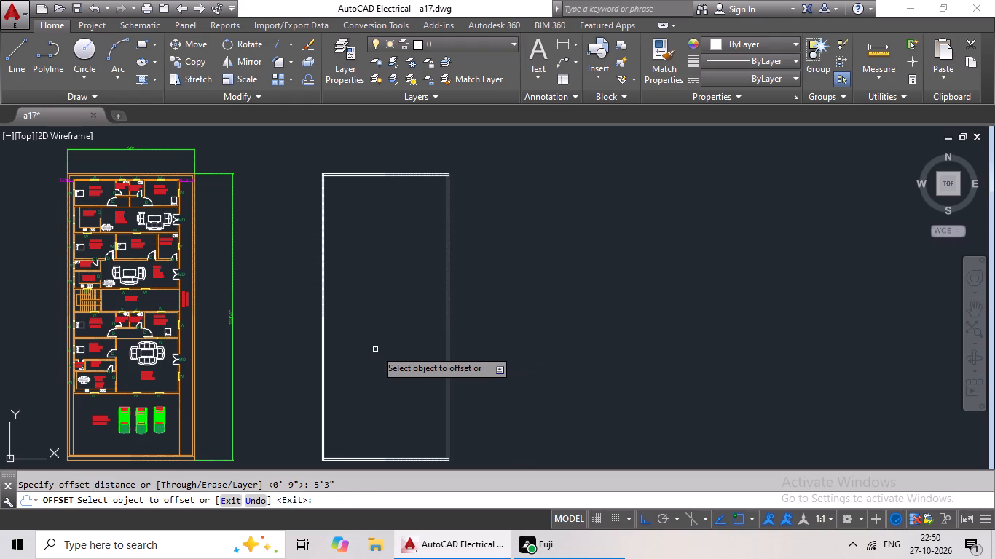
scroll(448, 235, up, 2)
click(442, 237)
click(380, 251)
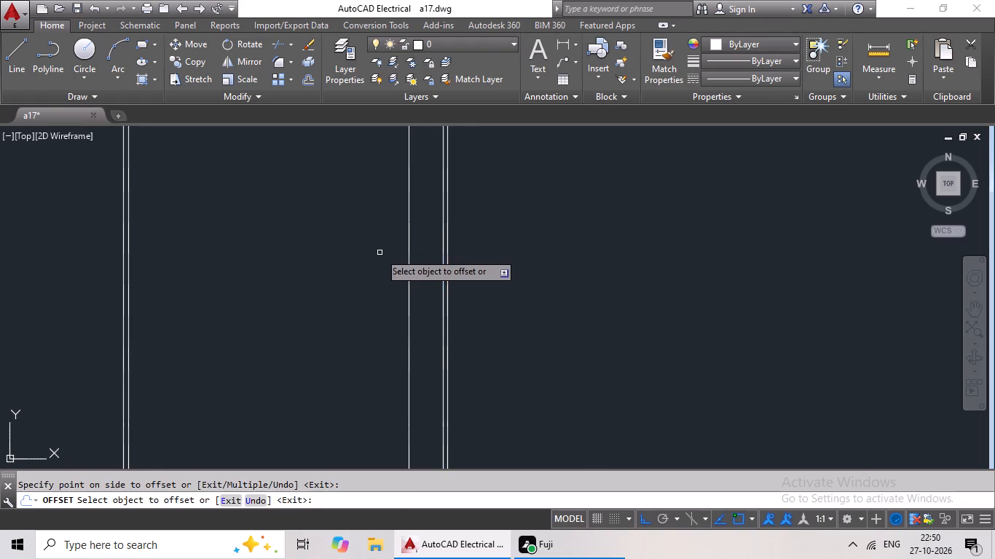
scroll(381, 253, down, 2)
key(Escape)
key(Escape)
key(Escape)
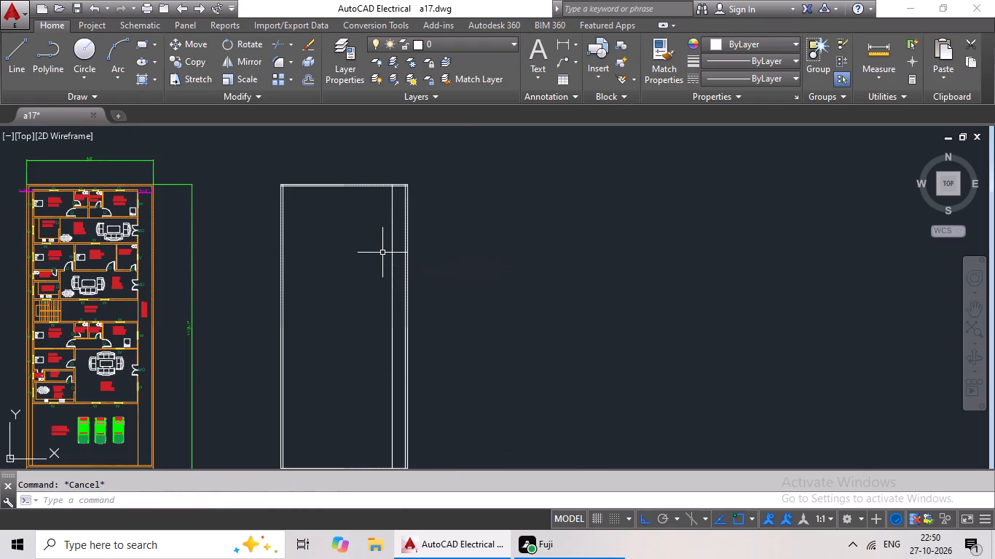
Offset the new vertical line inside the right boundary 6" inward to give the wall its thickness.
key(o)
key(Return)
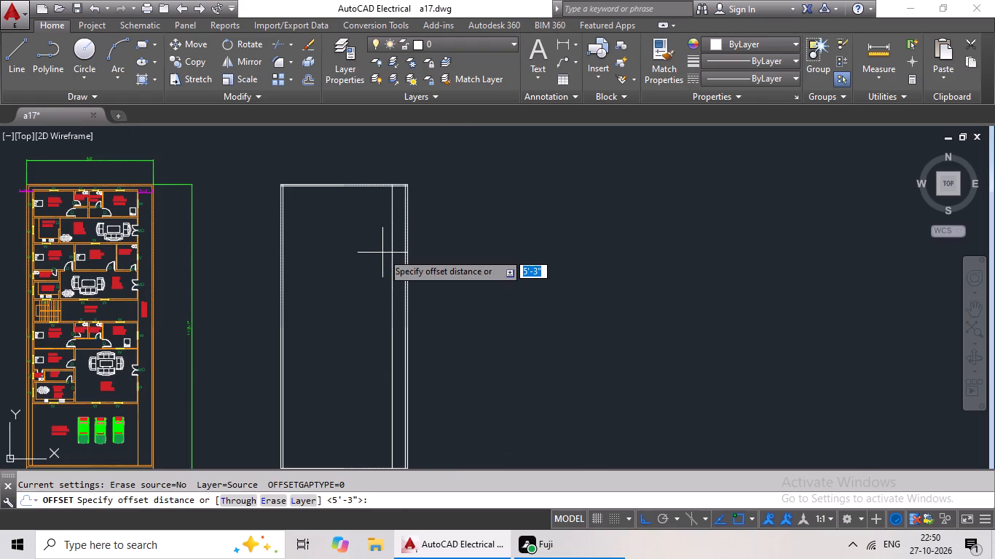
text(6")
key(Return)
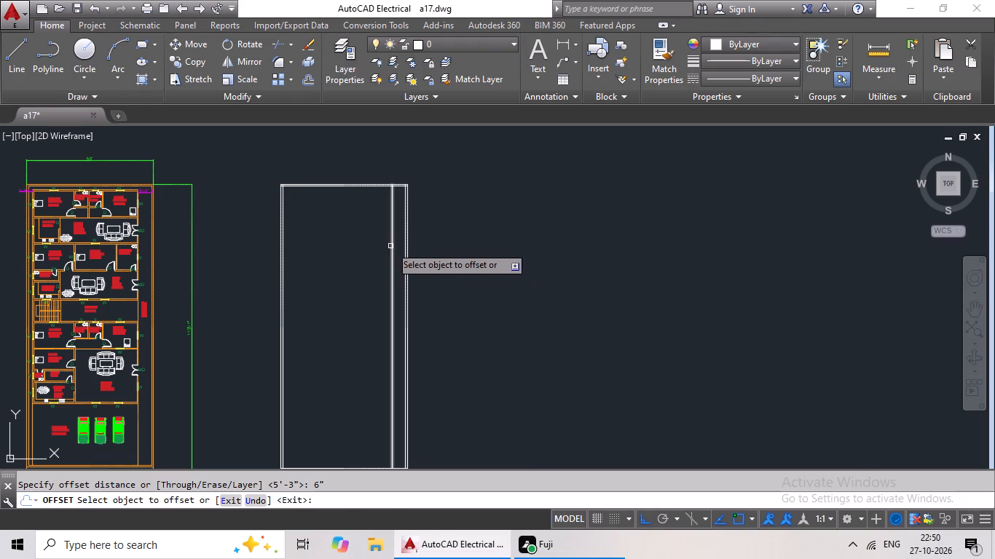
click(392, 245)
click(382, 247)
key(Escape)
key(Escape)
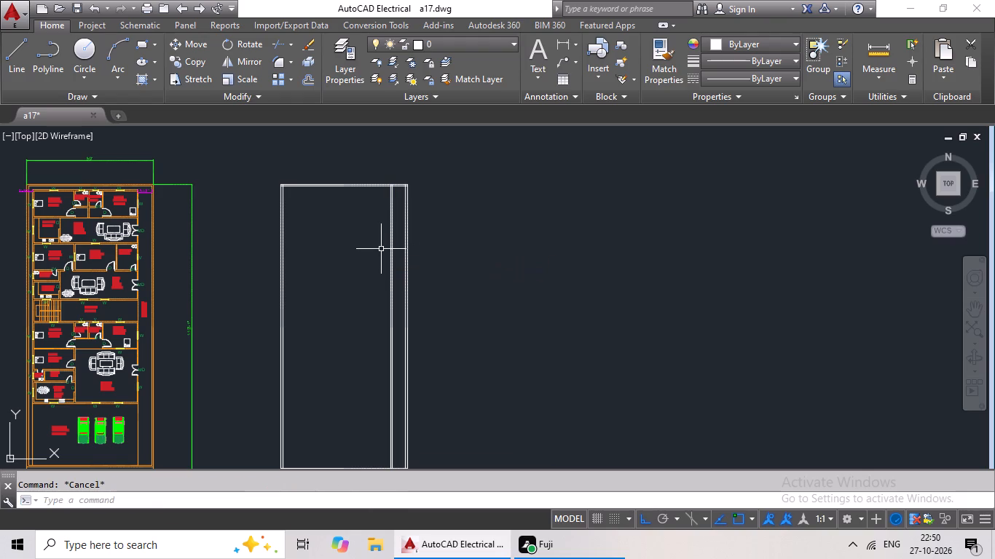
key(Escape)
key(Escape)
key(Escape)
key(Escape)
Offset the inner lines of the top, left and bottom boundary walls 1'5" into the plot.
key(o)
key(Return)
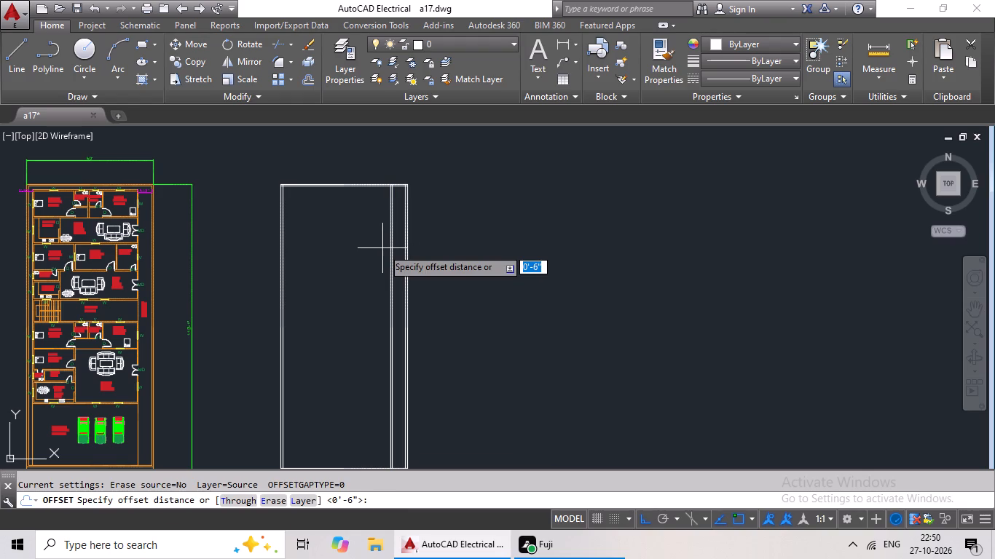
key(1)
text('5)
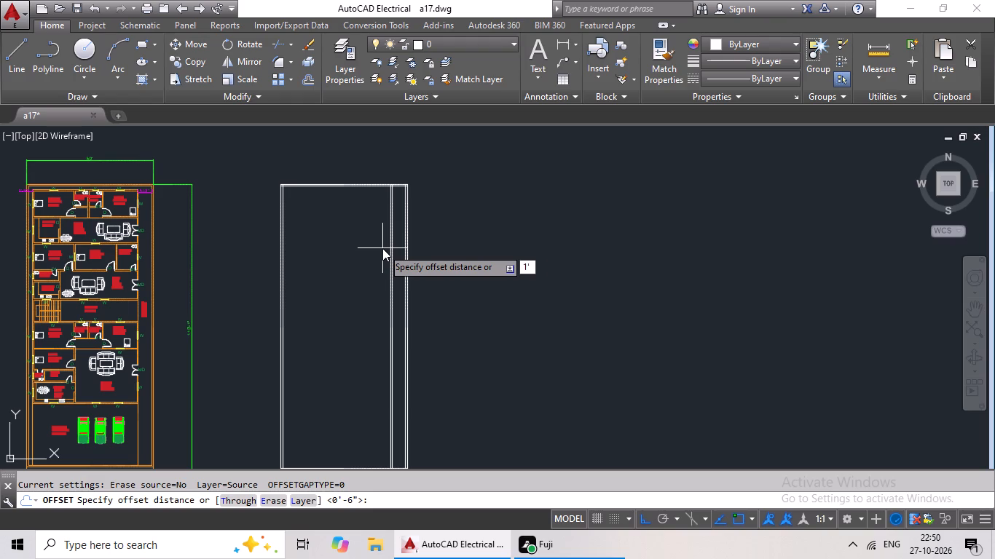
key(shift+quotedbl)
key(Return)
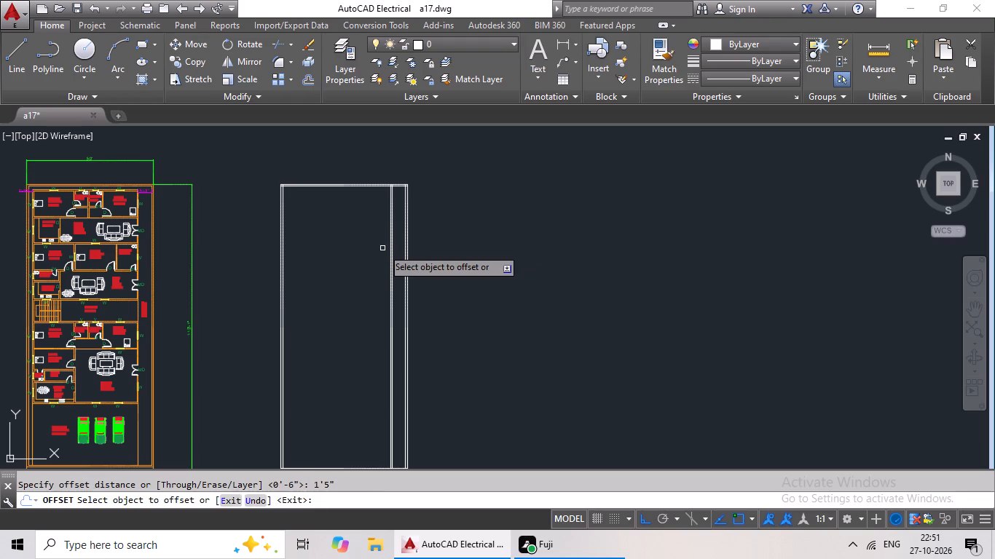
scroll(371, 189, up, 3)
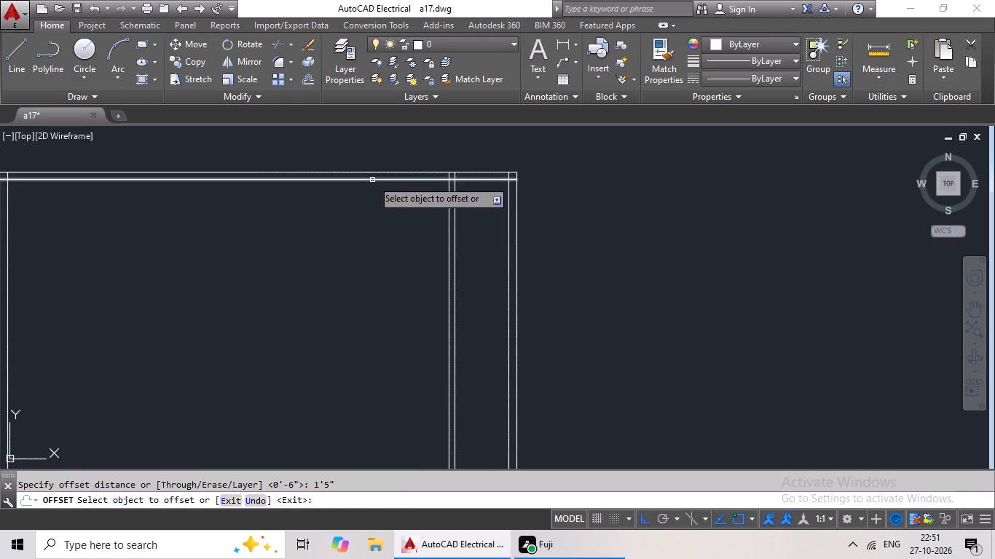
click(372, 180)
click(347, 243)
scroll(361, 232, down, 2)
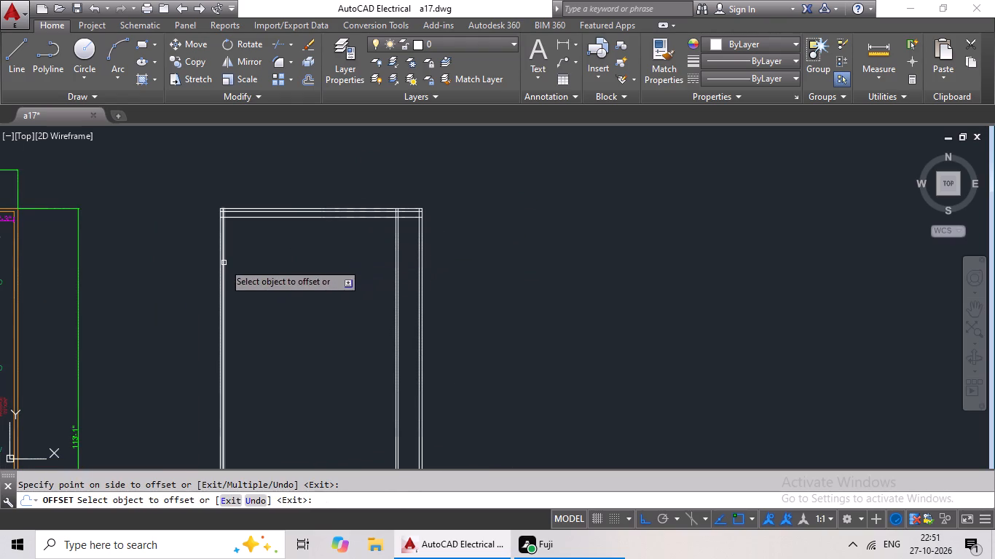
click(224, 260)
click(284, 260)
middle_drag(286, 265, 340, 106)
scroll(355, 314, down, 1)
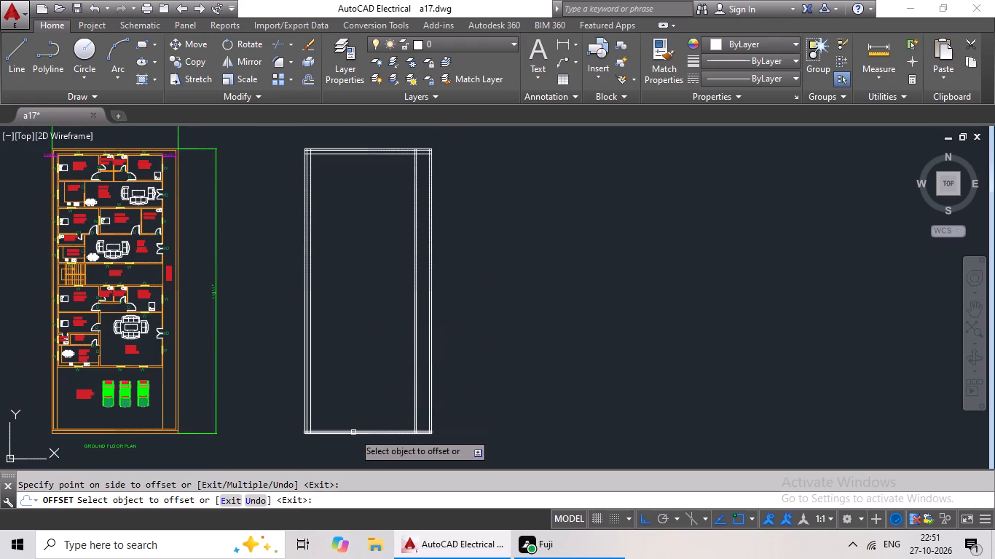
scroll(353, 432, up, 2)
click(350, 432)
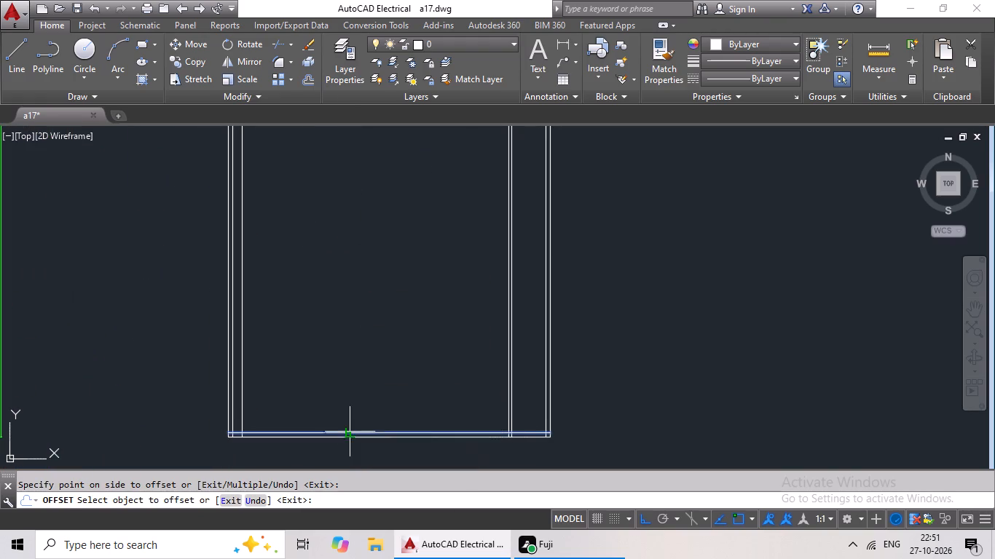
click(377, 397)
key(Escape)
key(Escape)
Offset the new inner bottom, left and top lines 6" inward to form the outer building walls.
key(o)
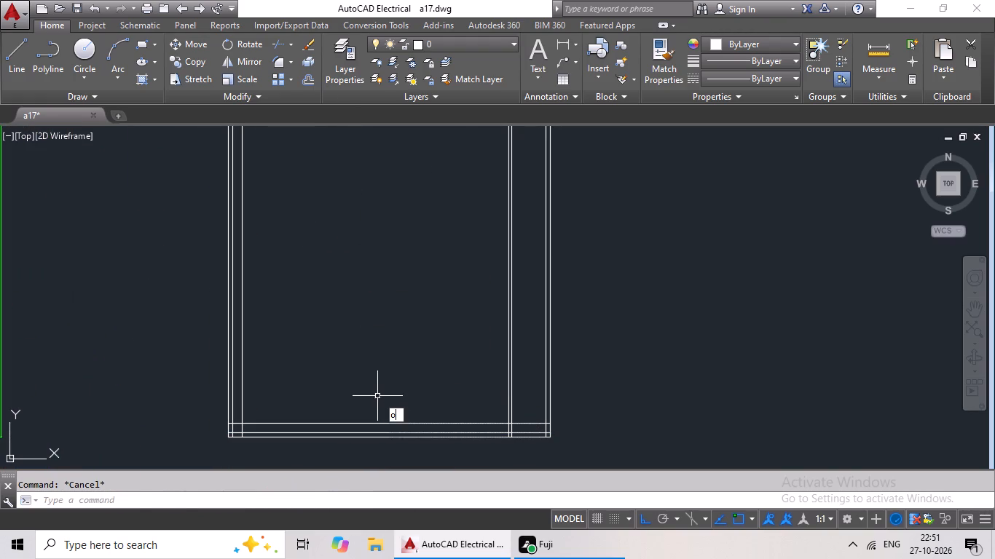
key(Return)
key(6)
key(shift+quotedbl)
key(Return)
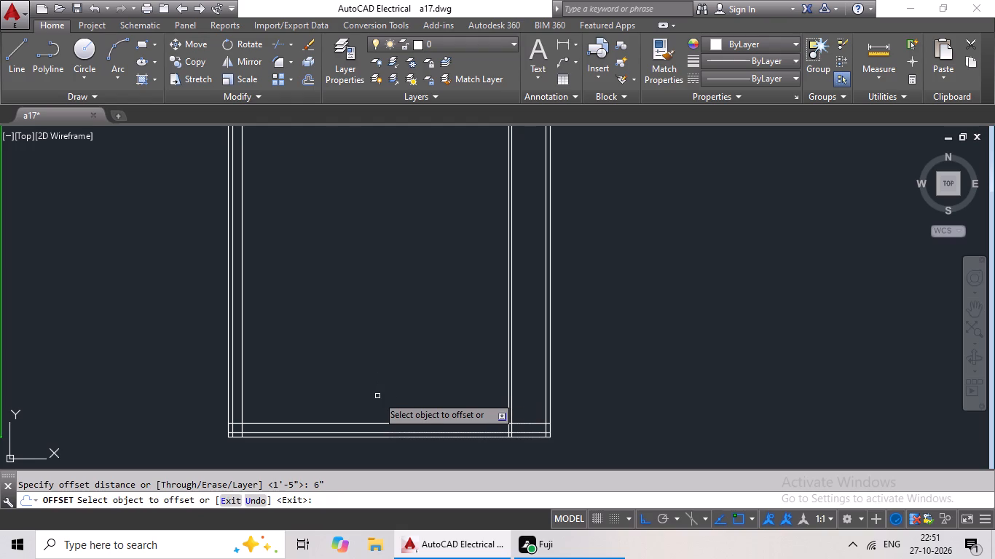
drag(347, 424, 350, 418)
click(363, 392)
click(242, 404)
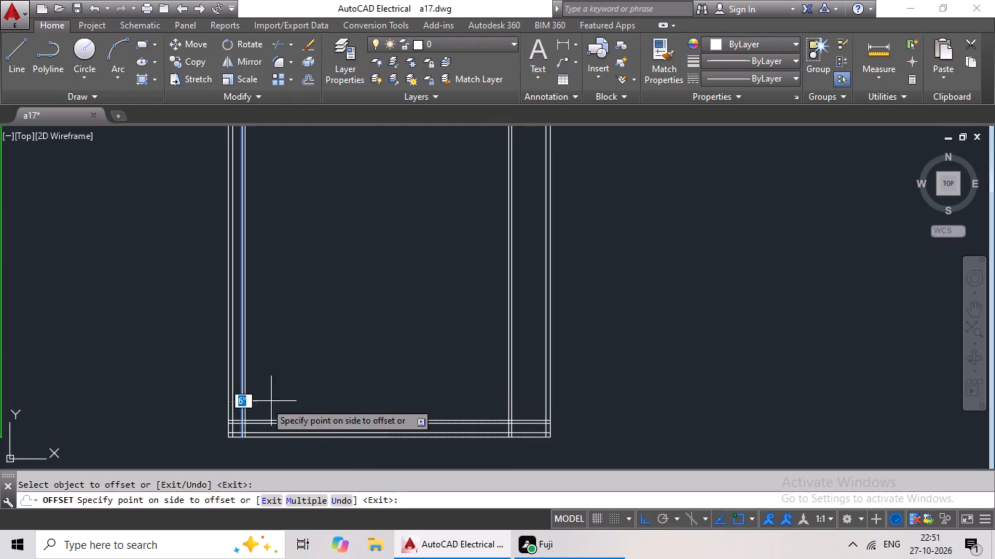
click(285, 398)
scroll(350, 341, down, 2)
middle_drag(350, 274, 316, 441)
scroll(316, 441, up, 1)
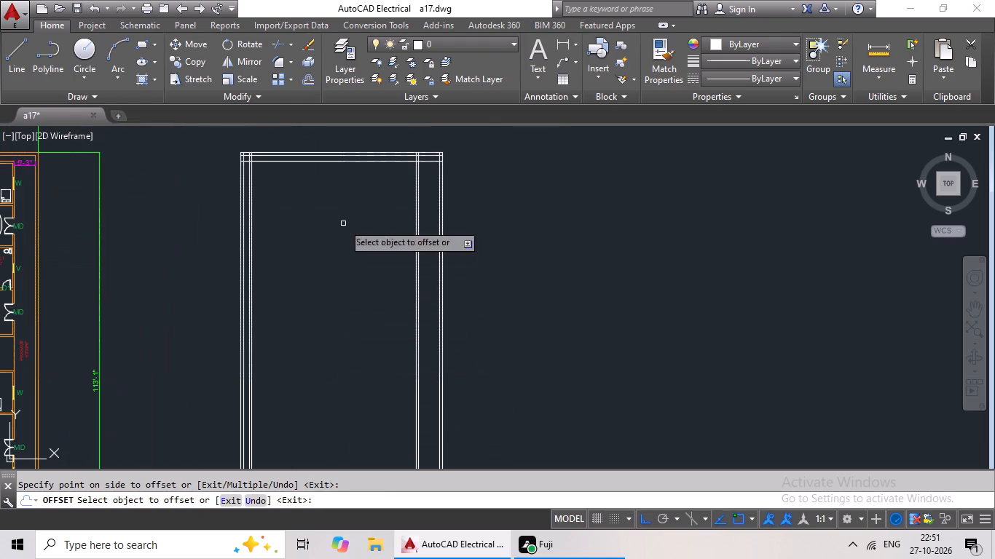
click(355, 162)
click(356, 201)
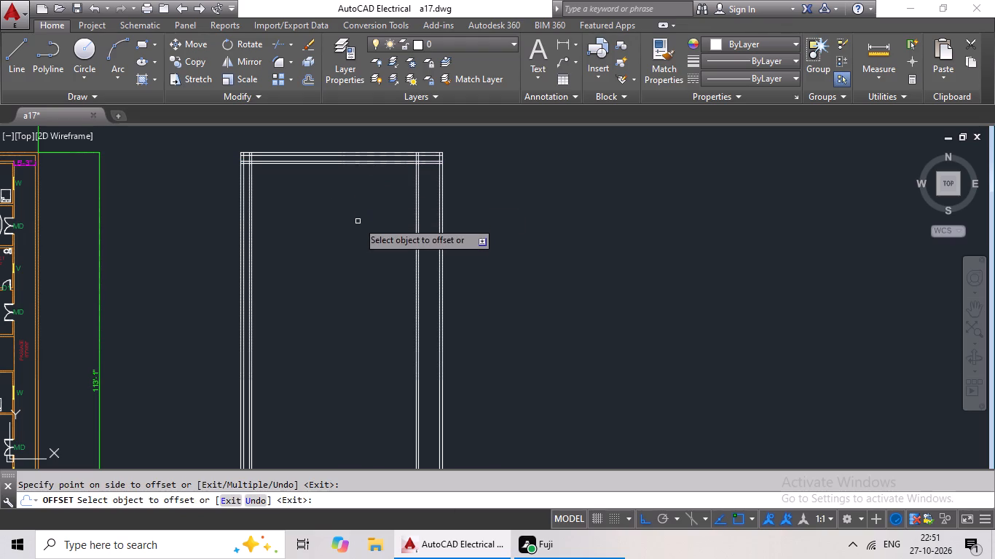
key(Escape)
key(Escape)
key(Escape)
key(Escape)
Offset the inner face of the building's left wall 16' into the plan.
key(o)
key(Return)
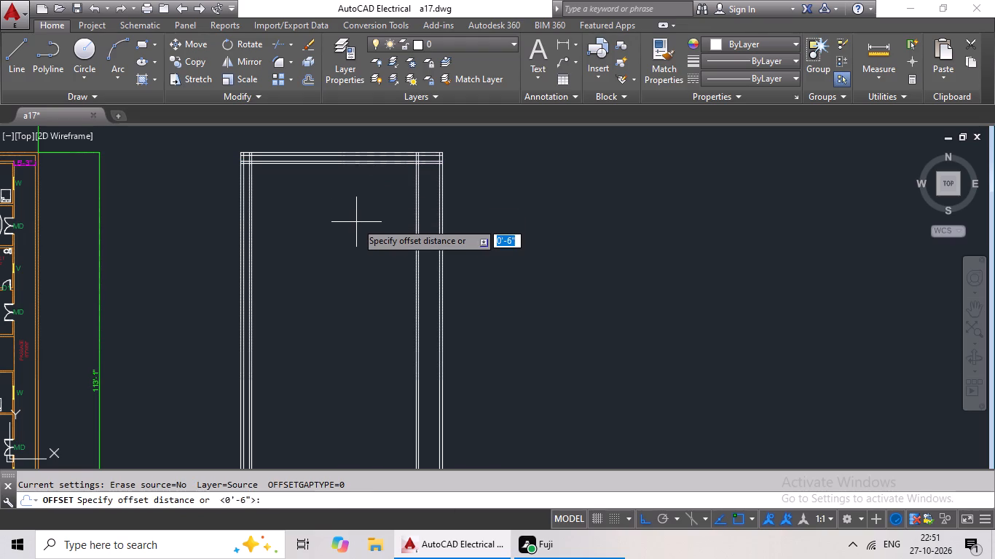
text(16')
key(Return)
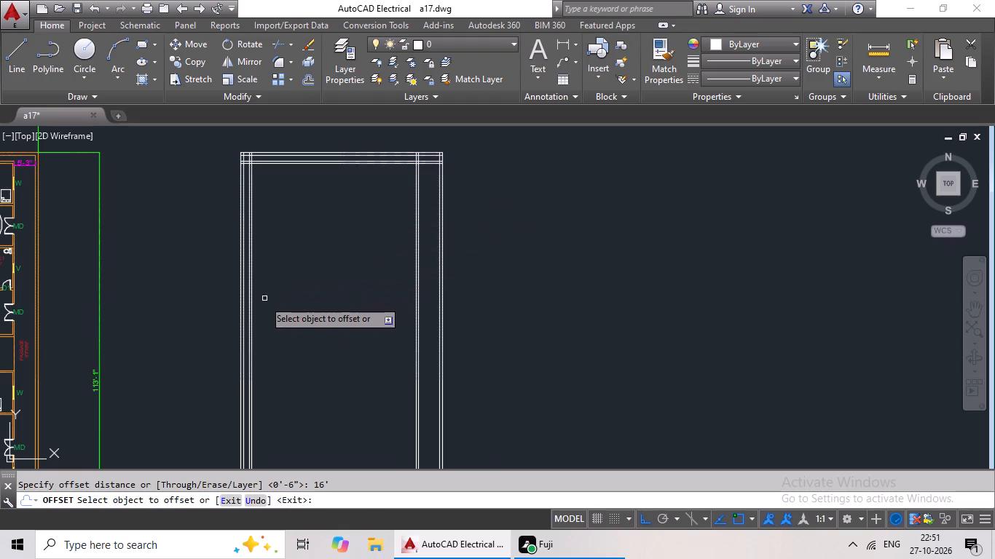
click(252, 314)
click(292, 311)
key(Escape)
key(Escape)
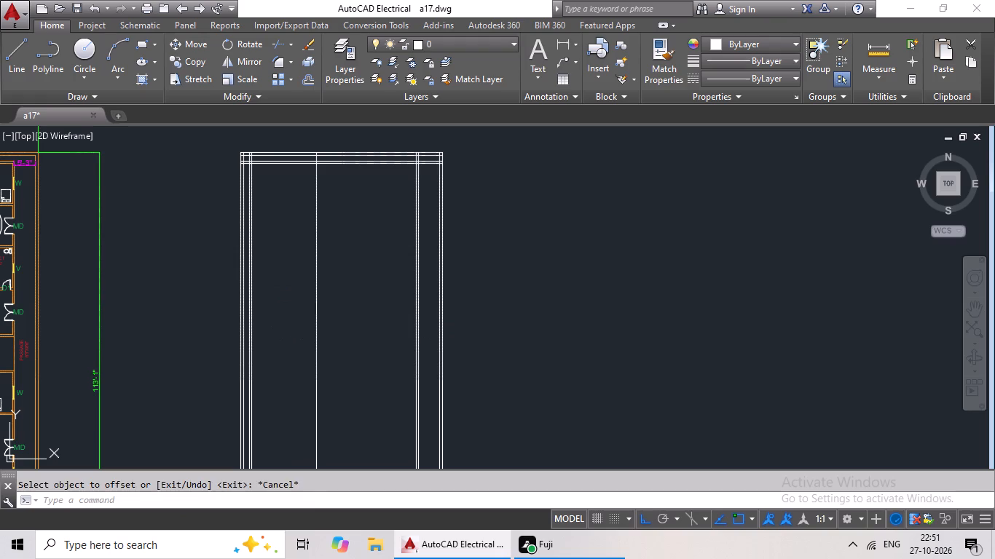
Offset the new interior vertical line 6" away from the left wall to complete the partition wall.
key(o)
key(Return)
text(6")
key(Return)
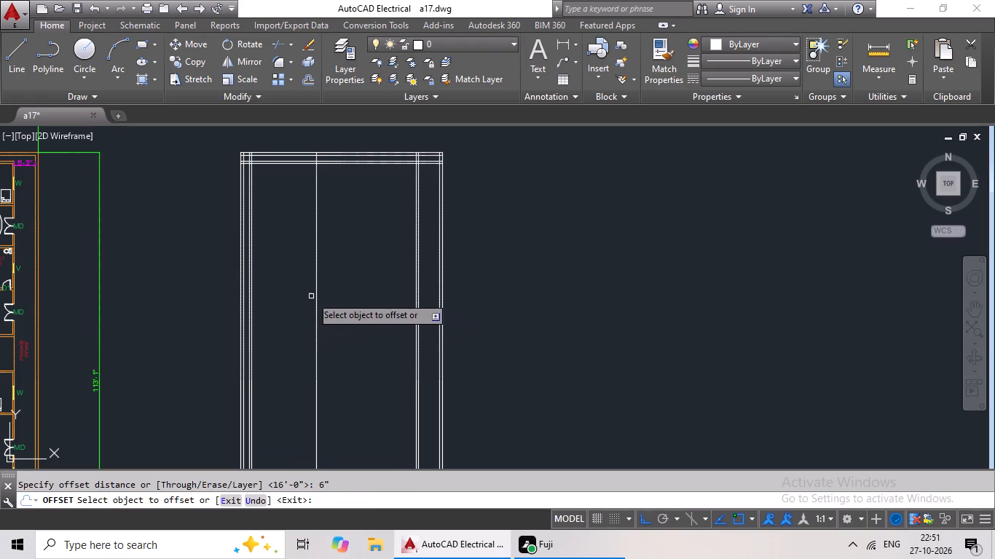
click(317, 292)
click(338, 288)
key(Escape)
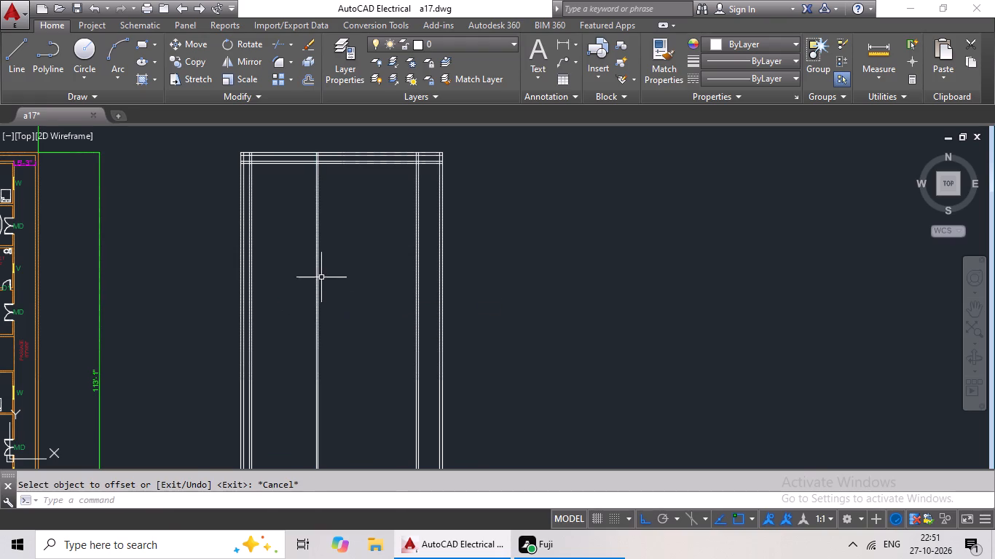
scroll(319, 277, up, 3)
key(Escape)
key(Escape)
key(Escape)
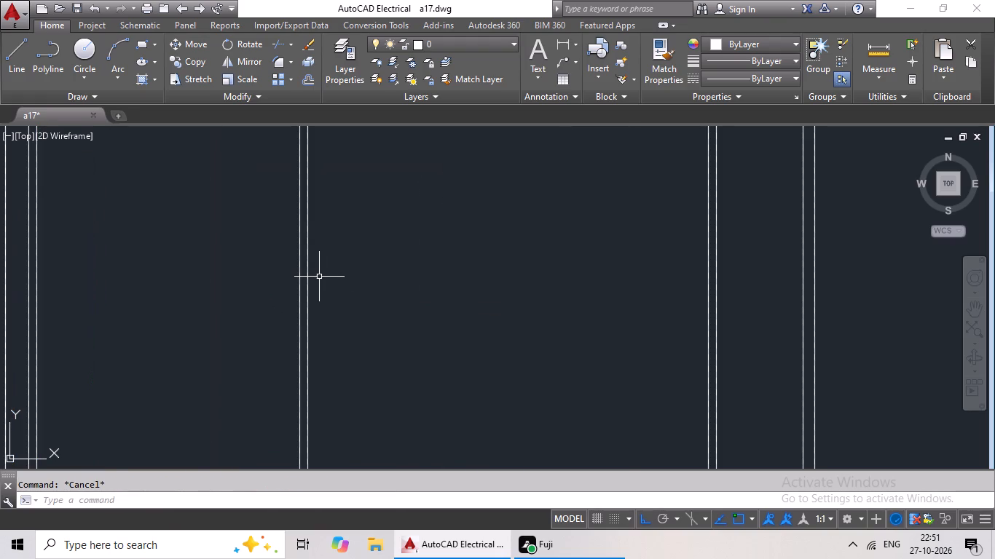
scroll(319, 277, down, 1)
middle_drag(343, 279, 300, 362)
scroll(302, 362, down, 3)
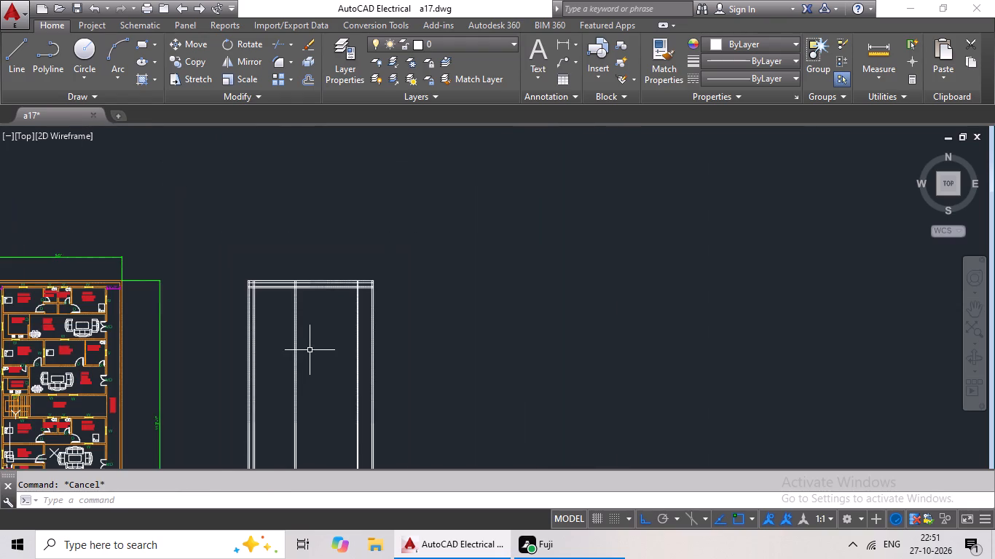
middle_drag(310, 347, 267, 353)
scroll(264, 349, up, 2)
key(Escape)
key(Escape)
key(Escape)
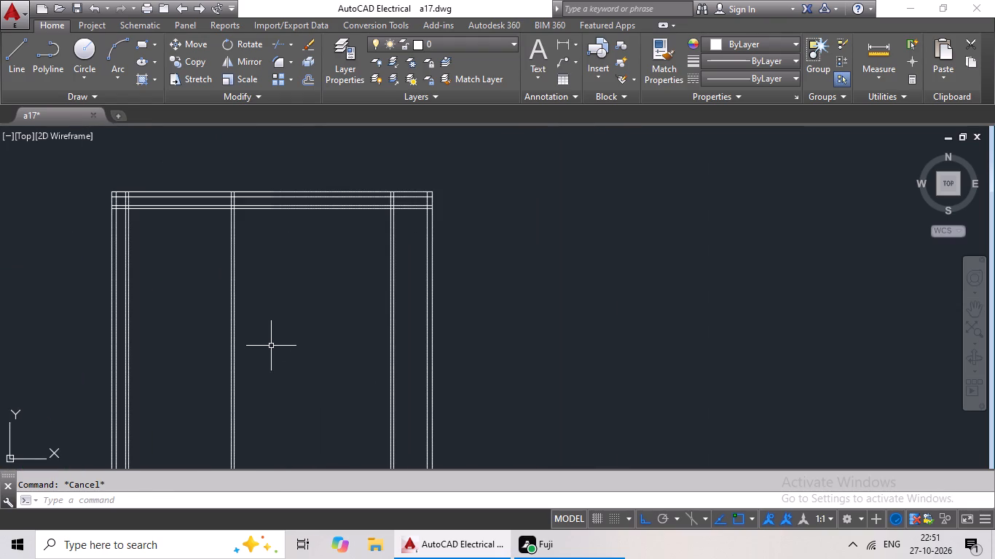
Offset the right-hand line of the interior vertical partition wall 5' to the right.
key(o)
key(Return)
text(5')
key(Return)
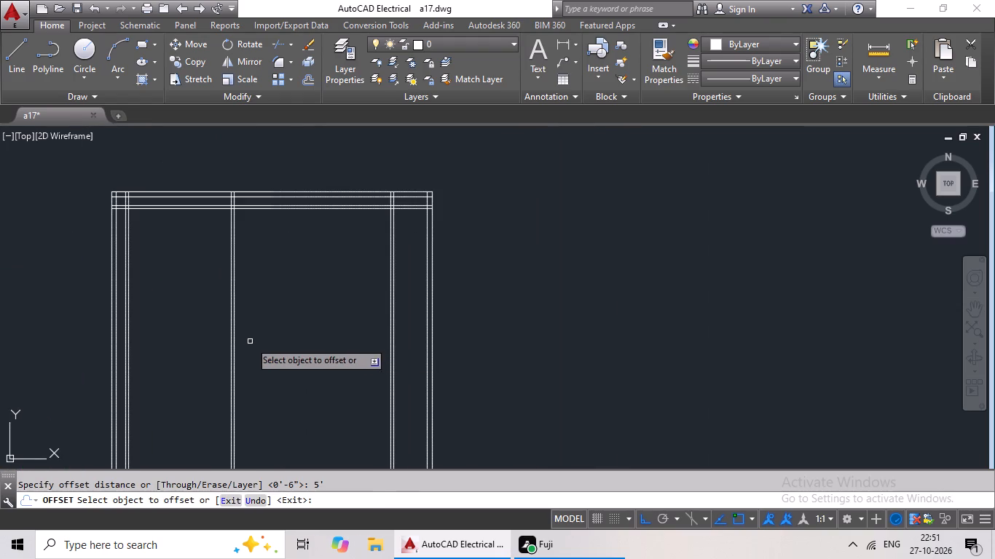
click(235, 344)
click(307, 342)
key(Escape)
key(Escape)
key(Escape)
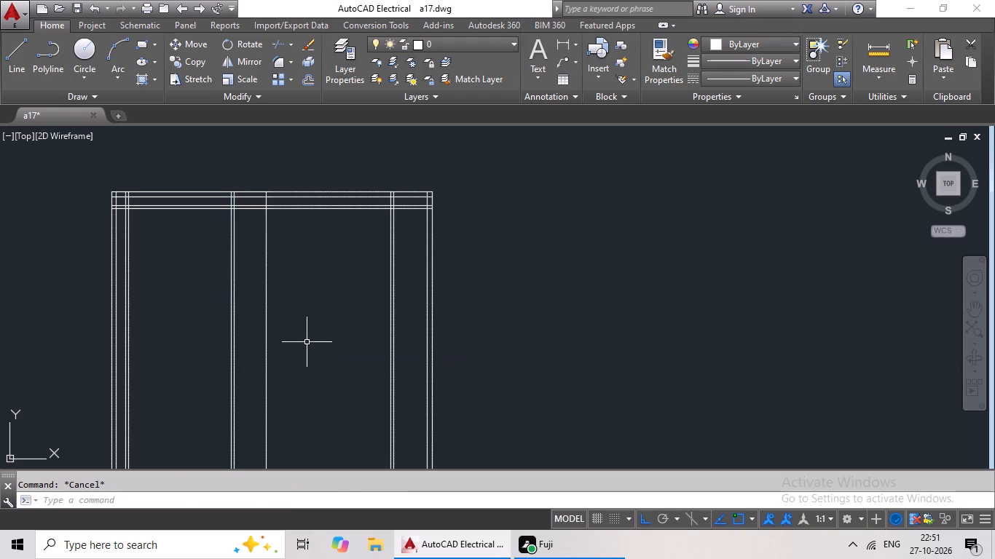
Offset the new vertical line 6" to the right to form the second vertical partition wall.
key(o)
key(Return)
text(6")
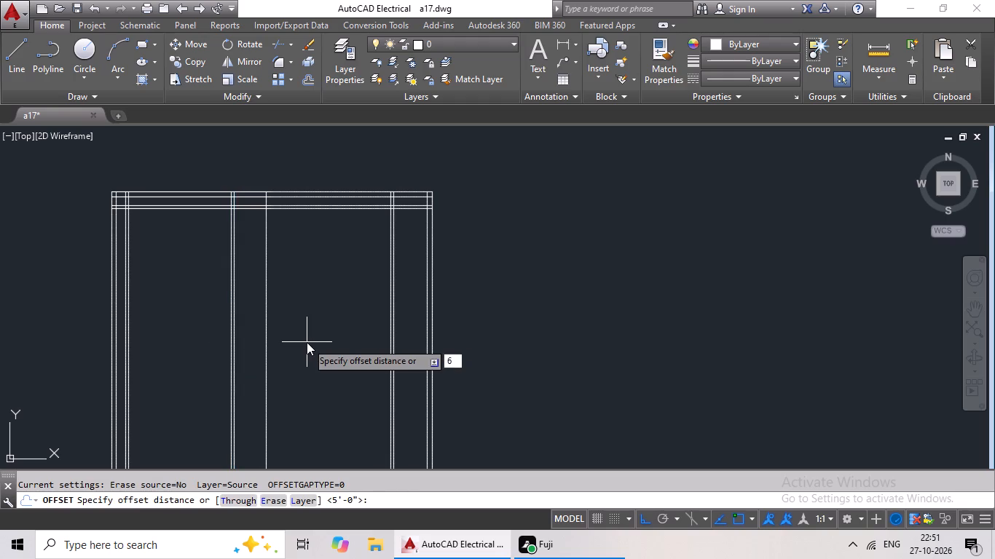
key(Return)
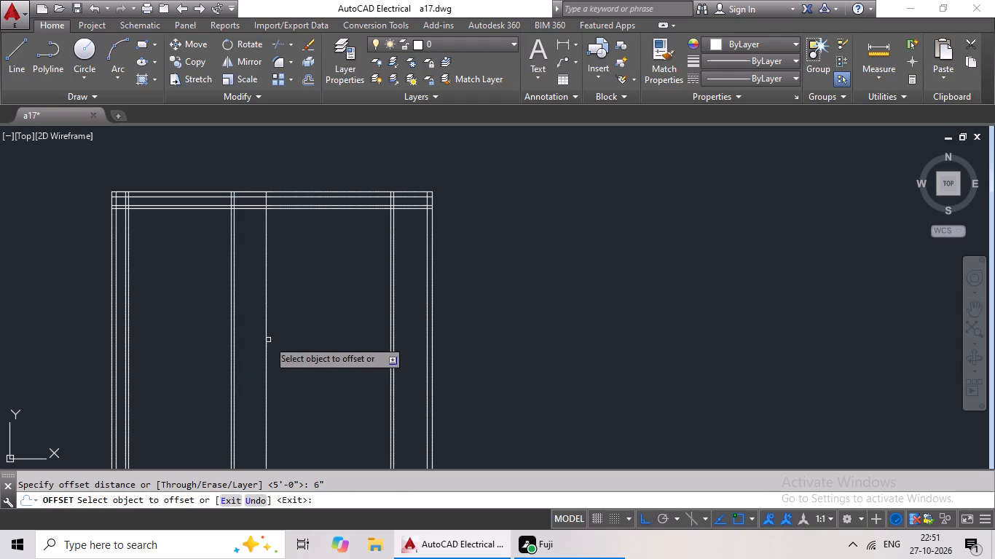
click(267, 340)
click(302, 335)
key(Escape)
key(Escape)
key(Escape)
key(Escape)
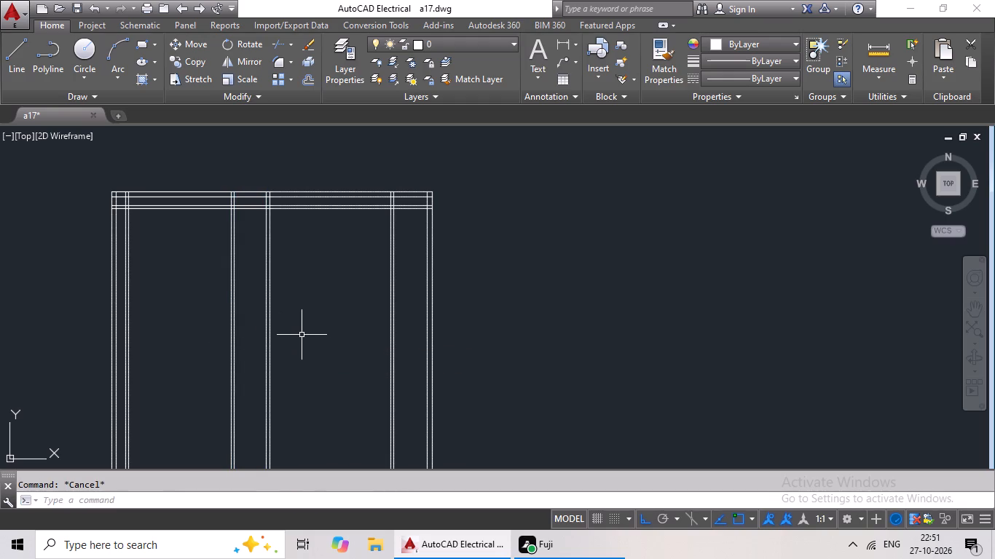
Offset the right-hand line of the second vertical partition wall 5' to the right.
key(o)
key(Return)
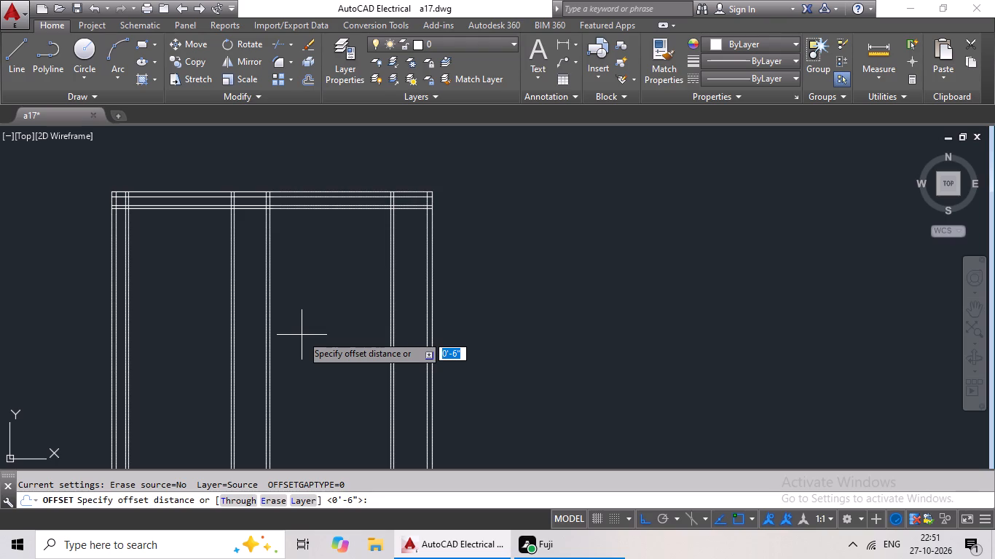
text(5')
key(Return)
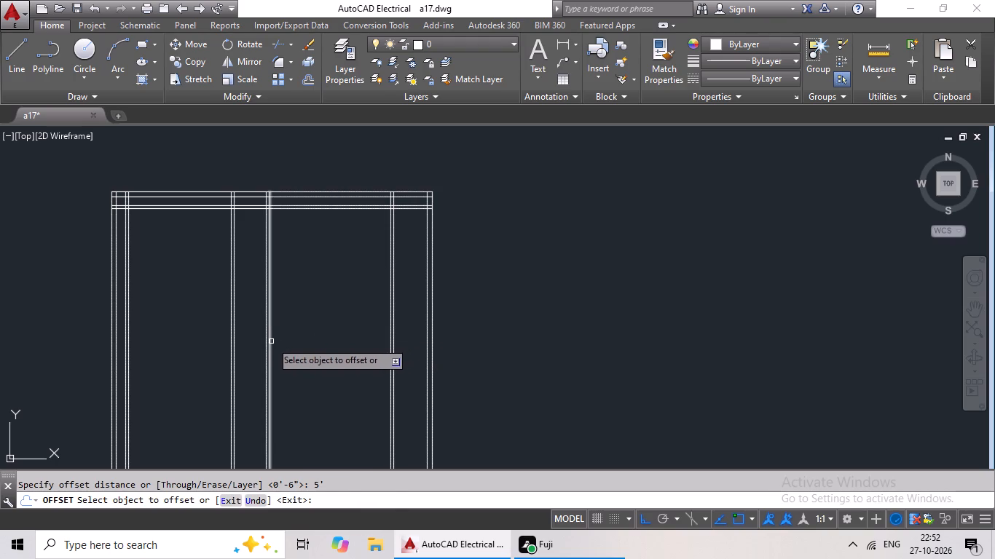
click(270, 343)
click(334, 328)
key(Escape)
key(Escape)
key(Escape)
Offset the new vertical line 6" to the right to form the third vertical partition wall.
key(o)
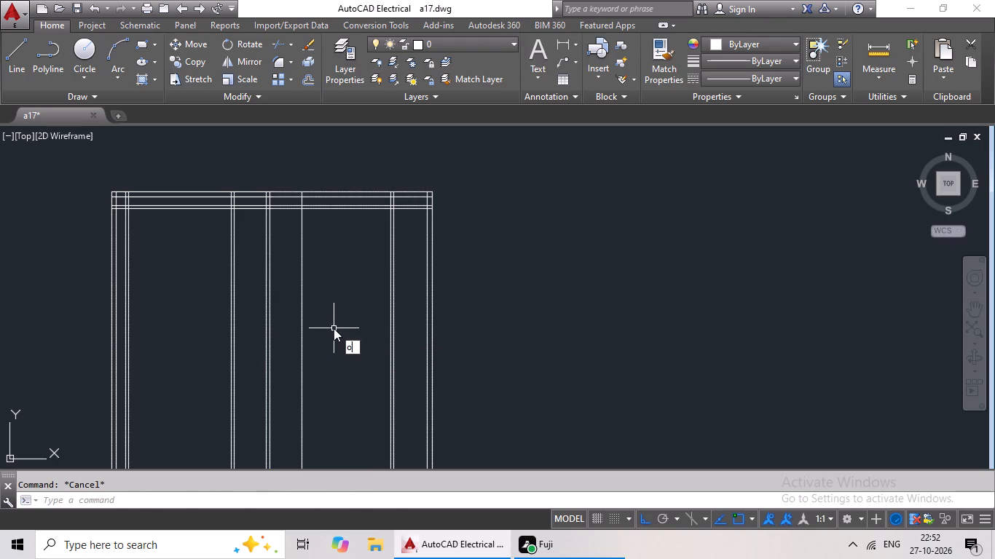
key(Return)
key(6)
key(shift+quotedbl)
key(Return)
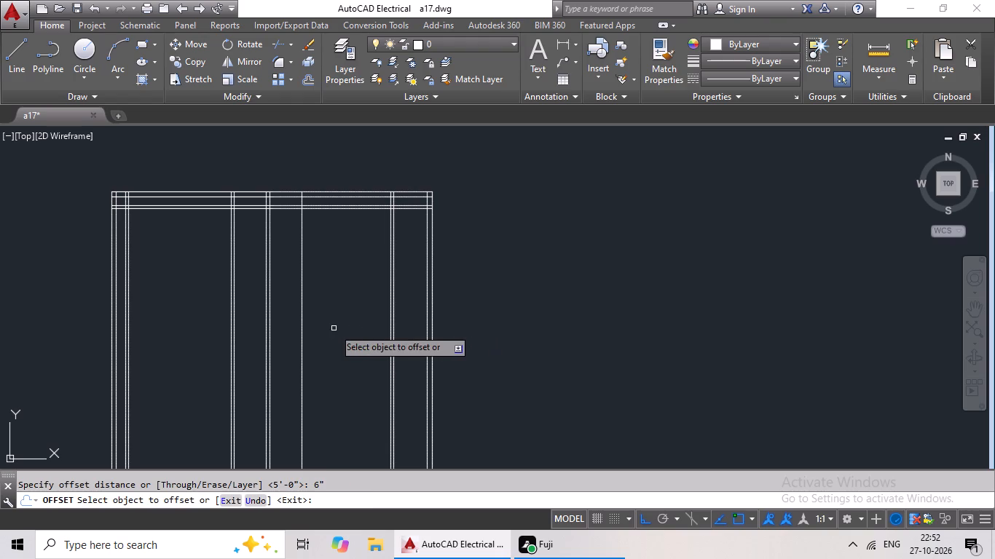
drag(301, 333, 309, 332)
click(363, 330)
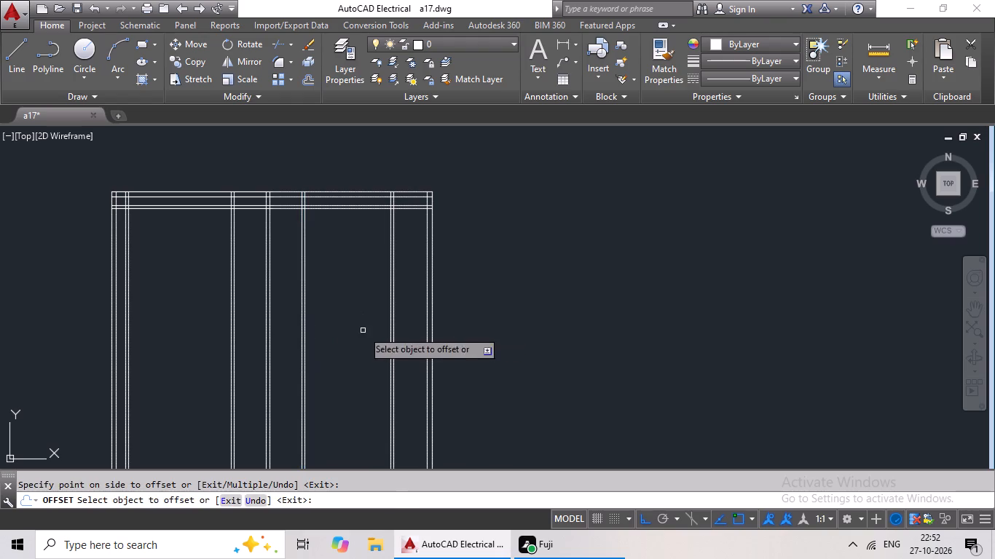
key(Escape)
key(Escape)
key(Escape)
Offset the inner face of the building's top wall 10' down into the plan.
key(o)
key(Return)
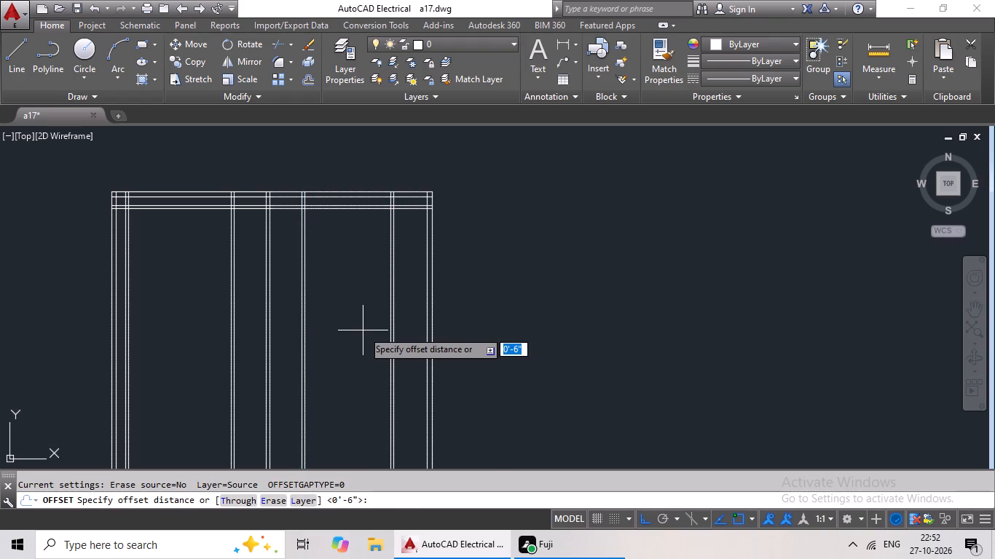
text(10')
key(Return)
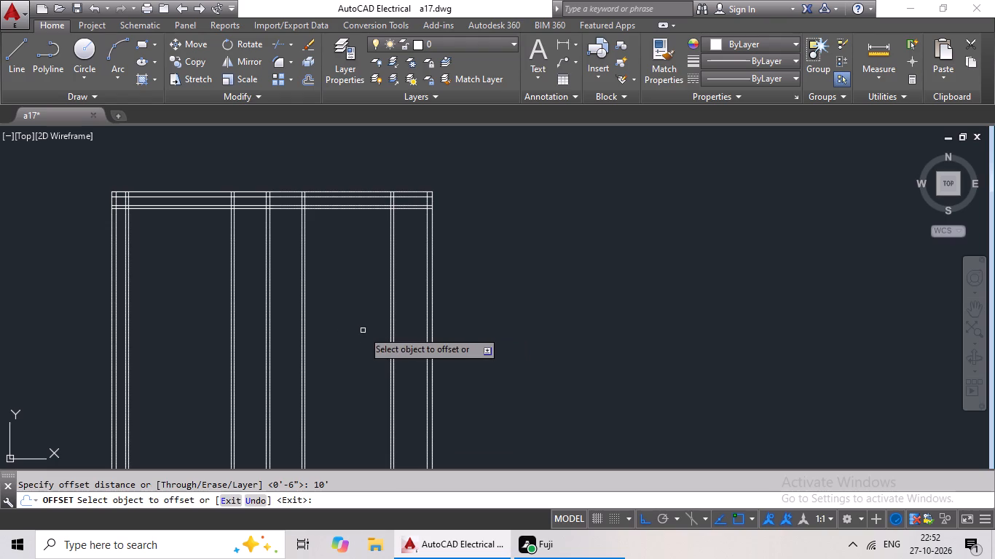
click(366, 208)
click(355, 263)
key(Escape)
key(Escape)
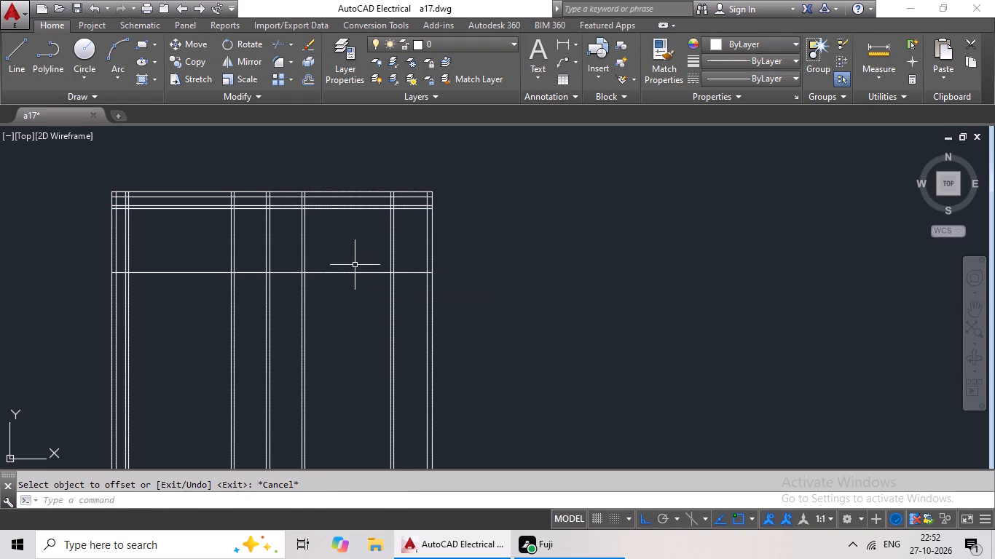
Offset the new horizontal line 6" downward to form a horizontal partition wall.
key(o)
key(Return)
text(6")
key(Return)
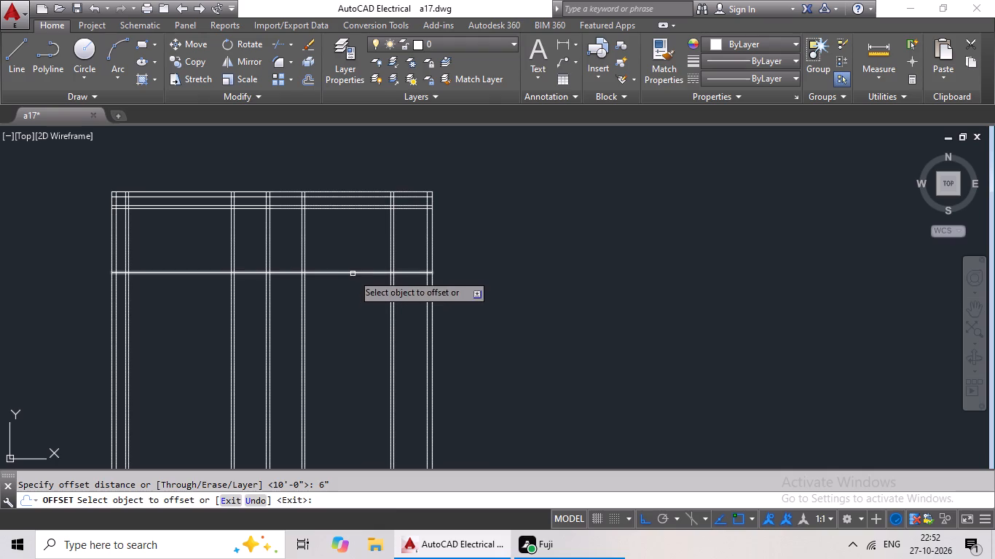
click(353, 274)
click(353, 294)
key(Escape)
key(Escape)
key(Escape)
key(Escape)
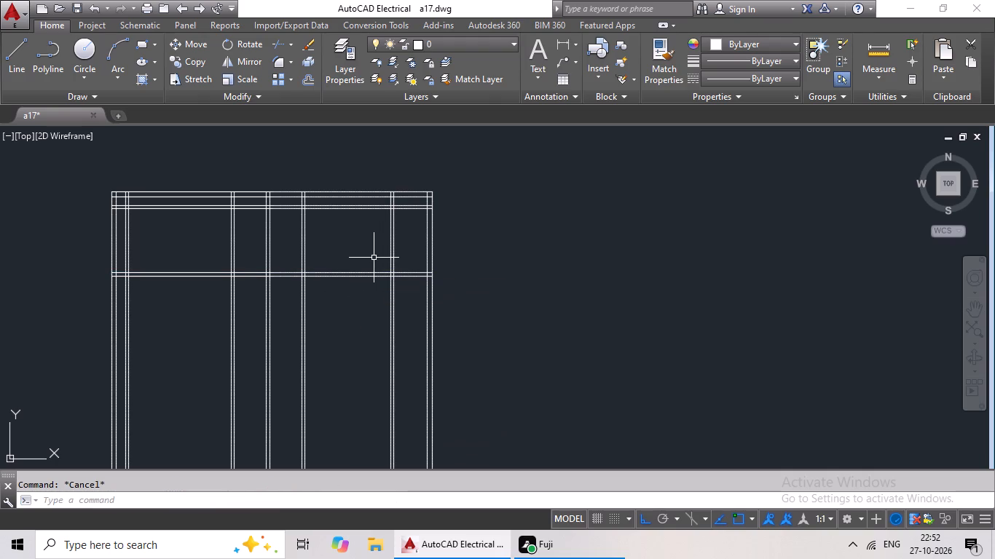
Trim the horizontal partition's upper line from the first vertical partition's left face to the third one's right face.
text(tr)
key(space)
key(space)
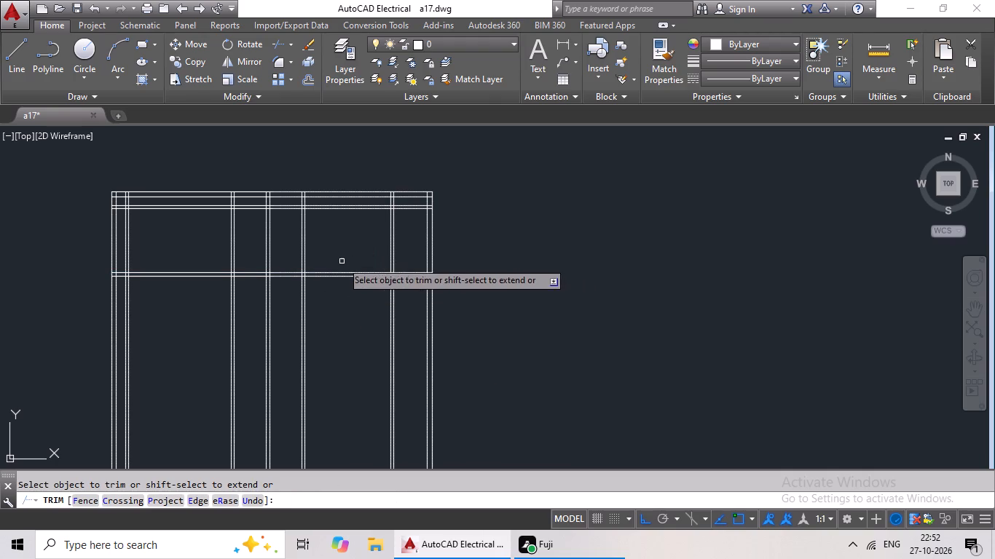
scroll(286, 272, up, 4)
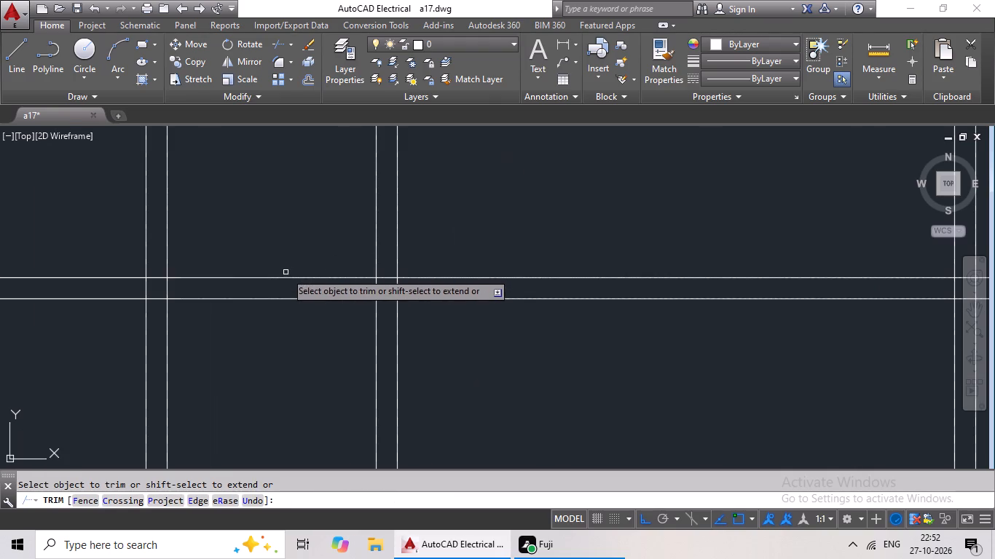
click(280, 278)
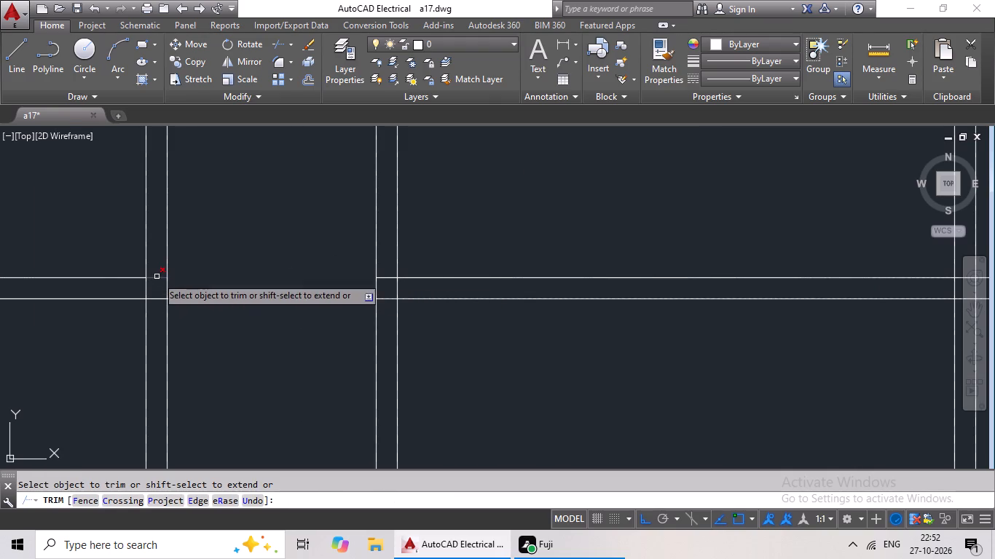
click(157, 277)
click(382, 279)
scroll(275, 283, down, 2)
middle_drag(278, 283, 339, 272)
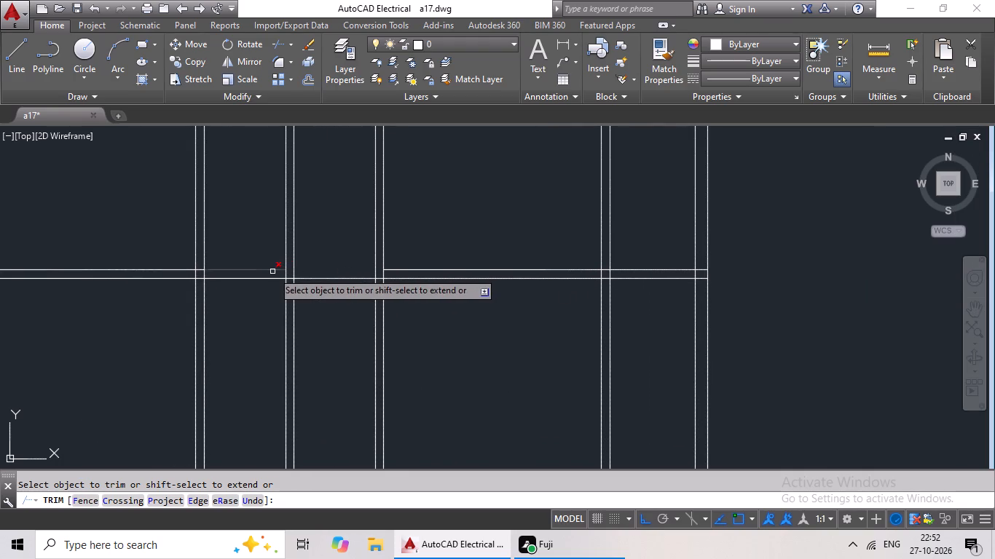
click(272, 270)
click(200, 269)
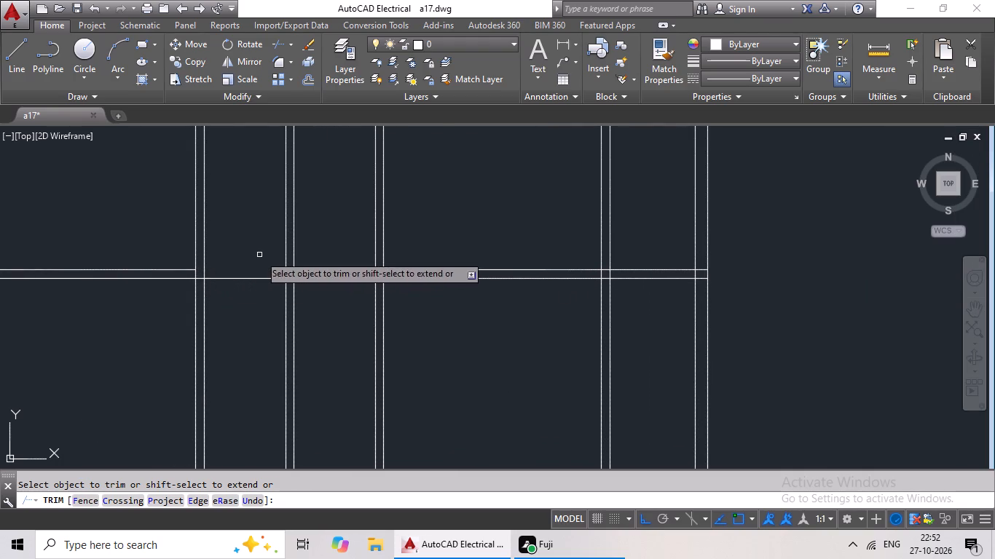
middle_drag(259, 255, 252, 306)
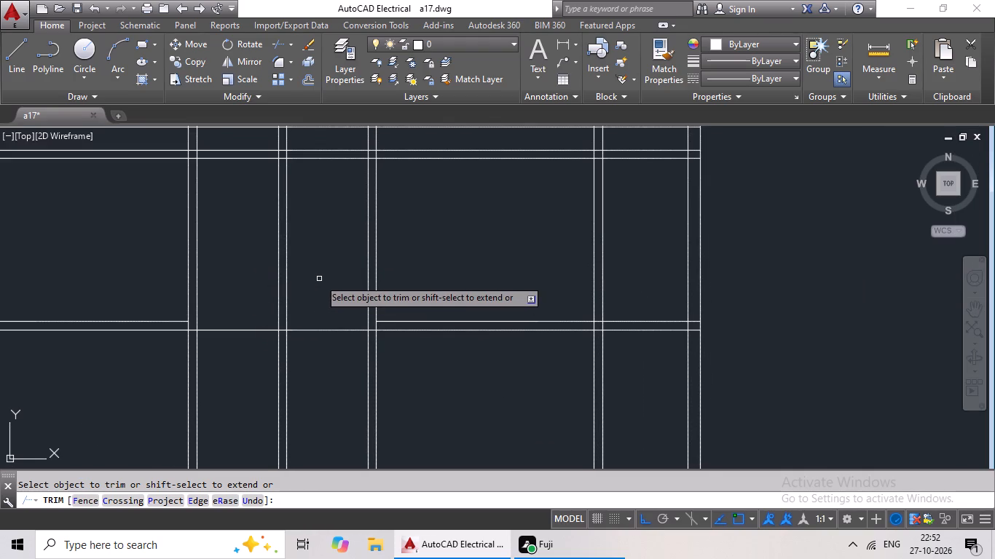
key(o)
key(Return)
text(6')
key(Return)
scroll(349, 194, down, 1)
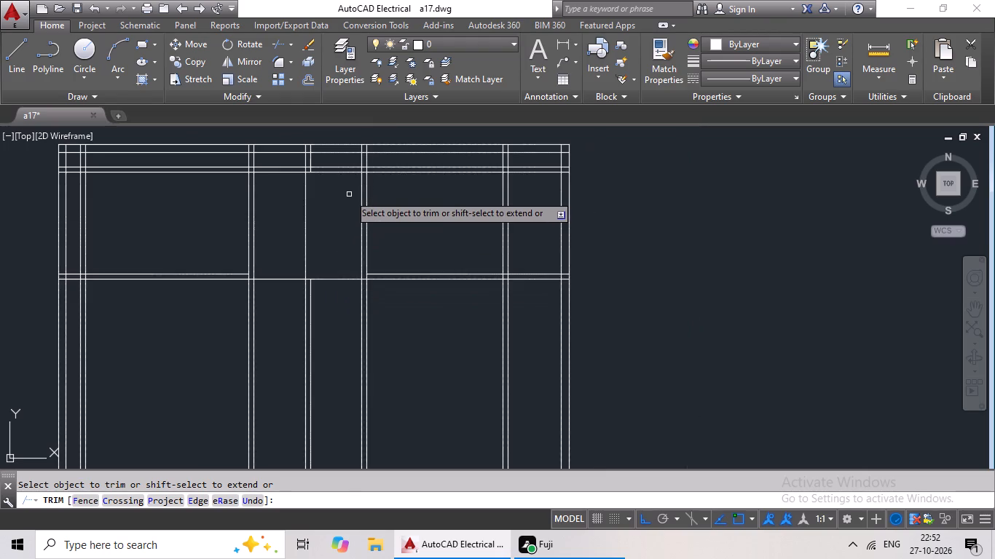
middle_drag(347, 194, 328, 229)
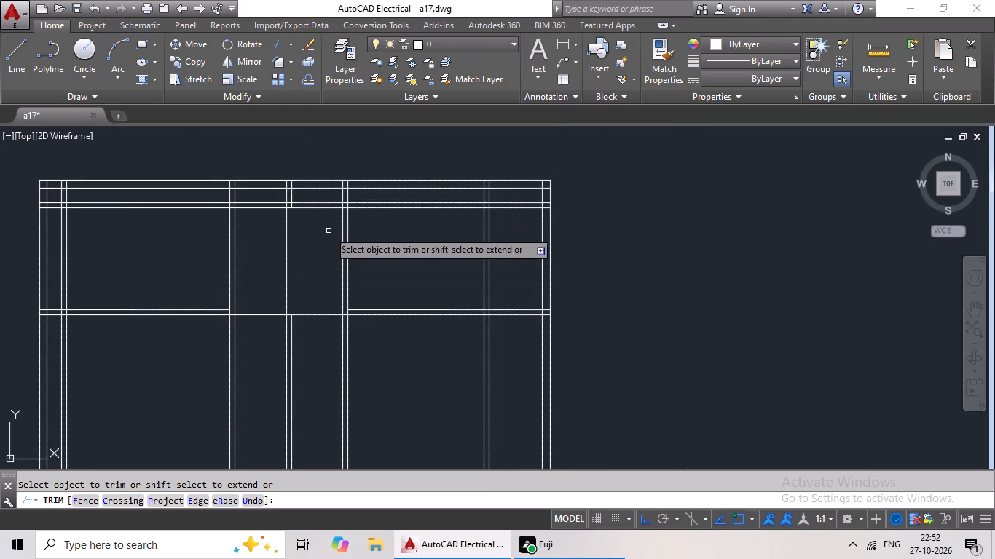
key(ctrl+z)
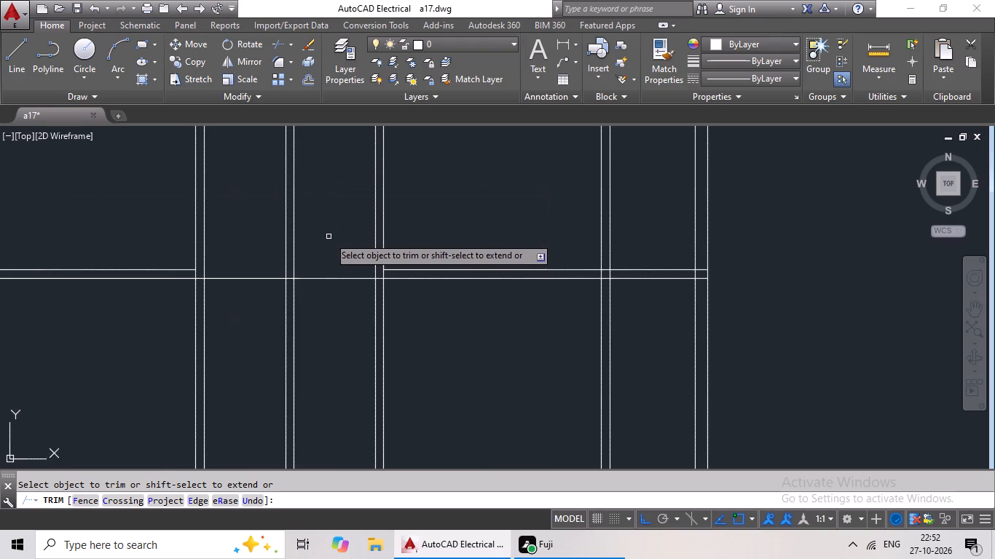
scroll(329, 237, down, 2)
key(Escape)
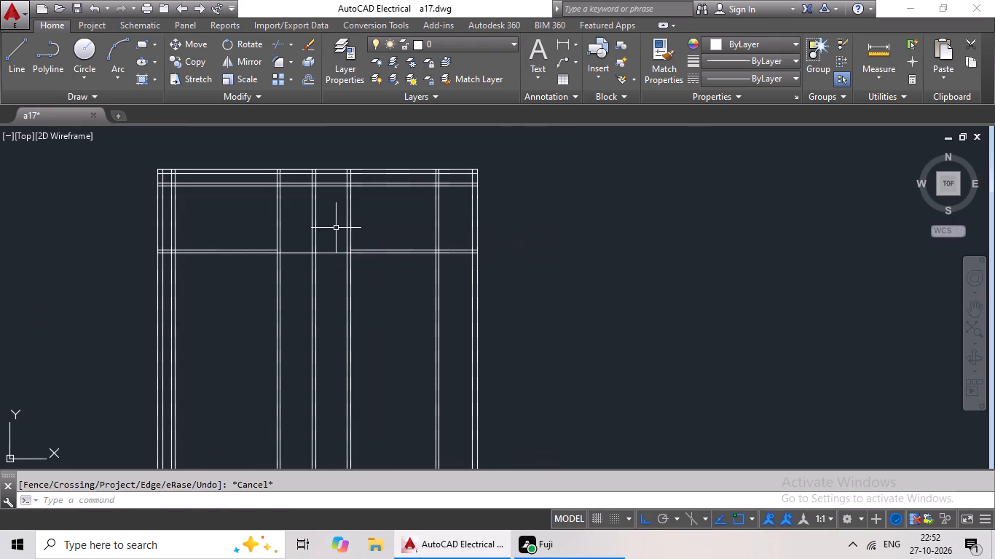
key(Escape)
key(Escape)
Offset the inner face of the building's top wall 6' down into the plan.
key(o)
key(Return)
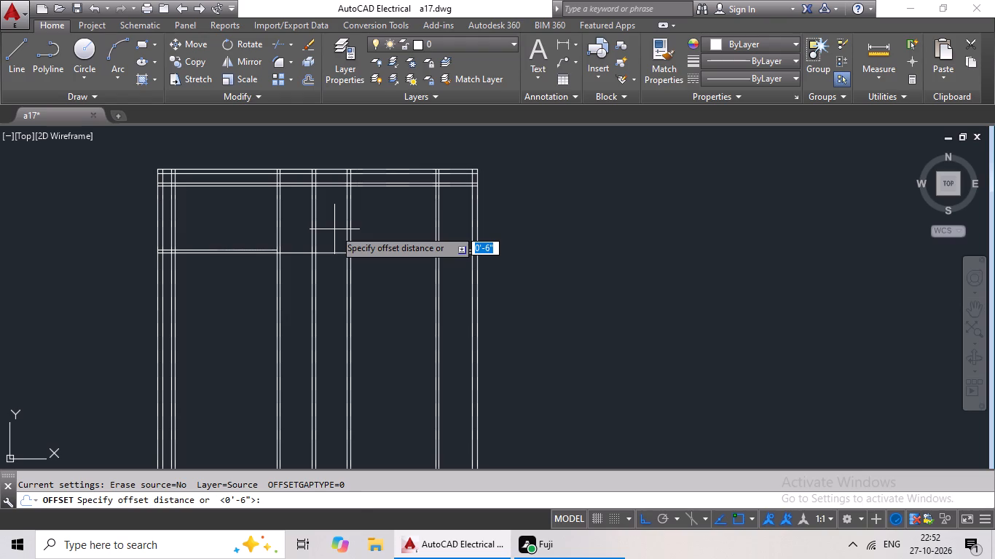
text(6')
key(Return)
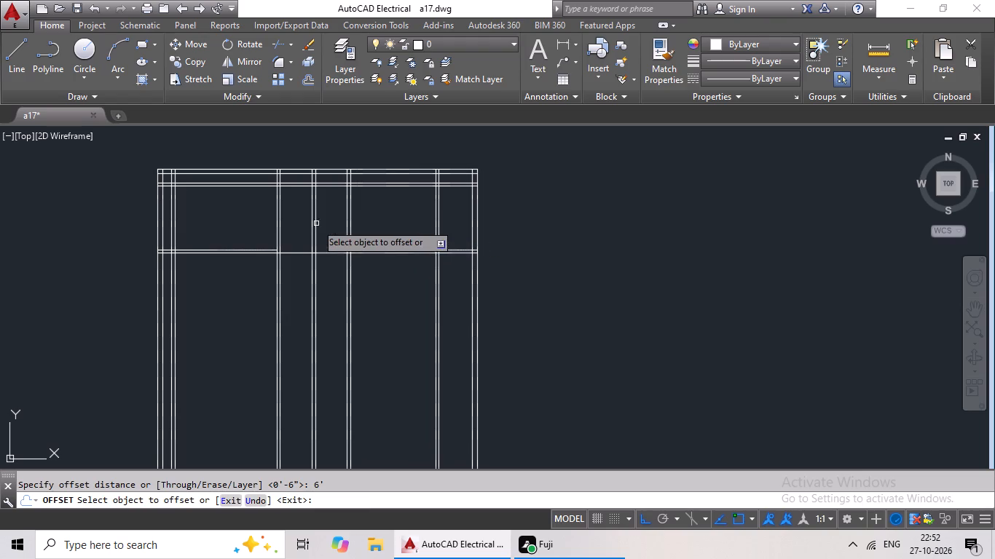
scroll(331, 184, up, 4)
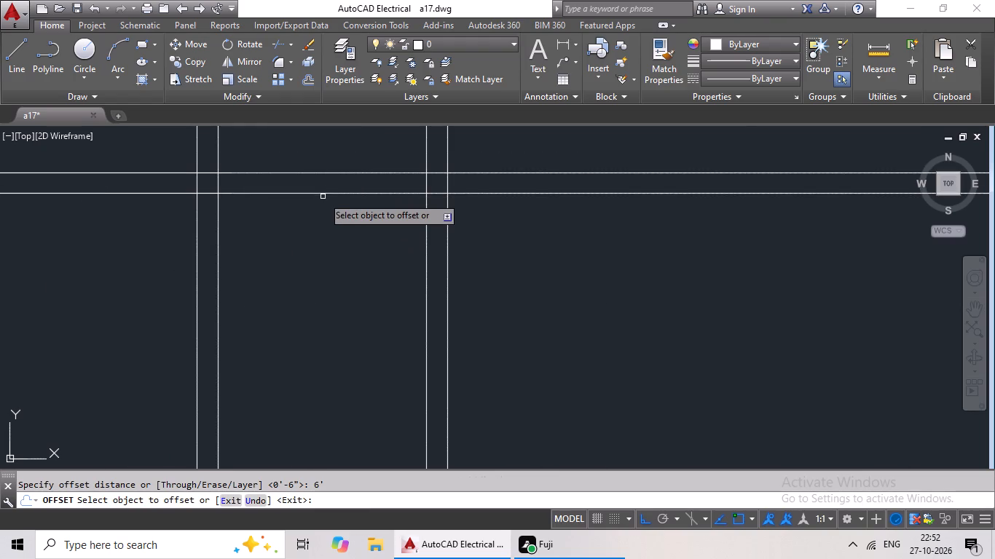
click(330, 193)
click(330, 222)
scroll(348, 221, down, 2)
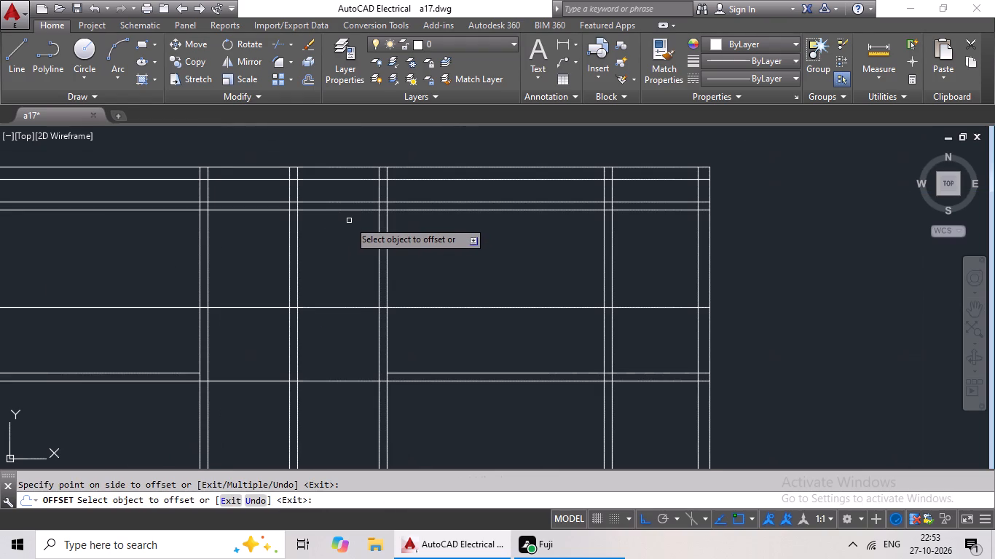
key(Escape)
key(Escape)
Offset the new horizontal line 6" downward to form the upper horizontal partition wall.
key(o)
key(Return)
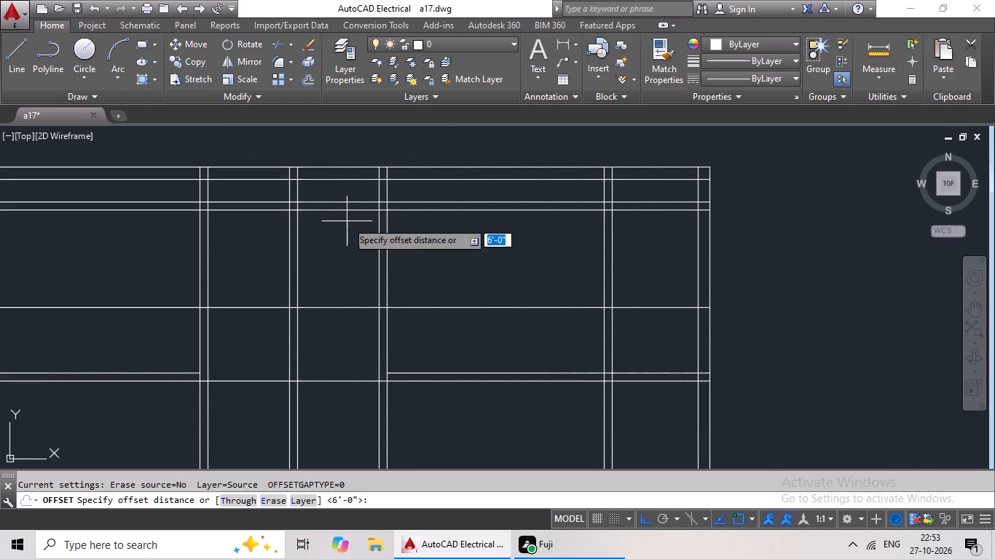
key(6)
key(shift+quotedbl)
key(Return)
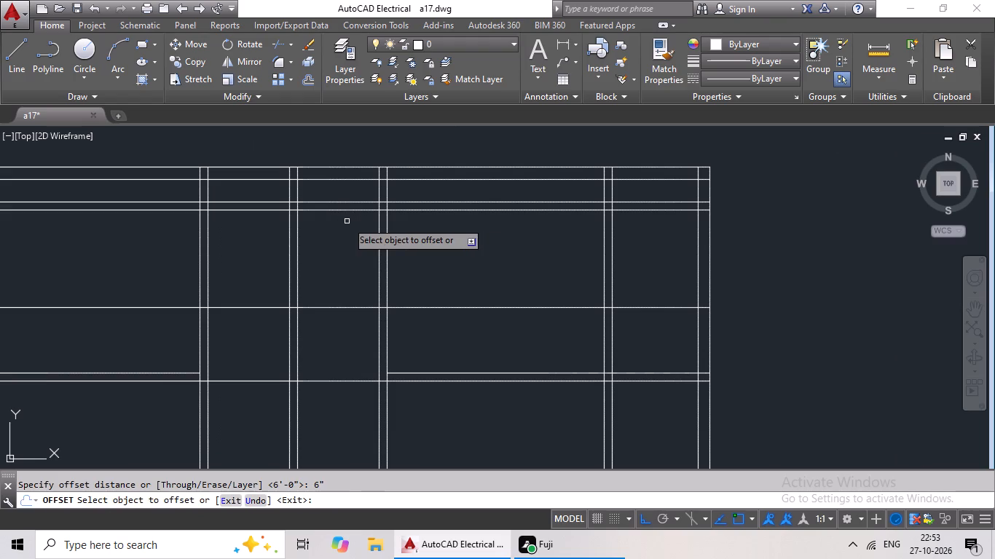
drag(342, 306, 342, 320)
click(342, 332)
key(Escape)
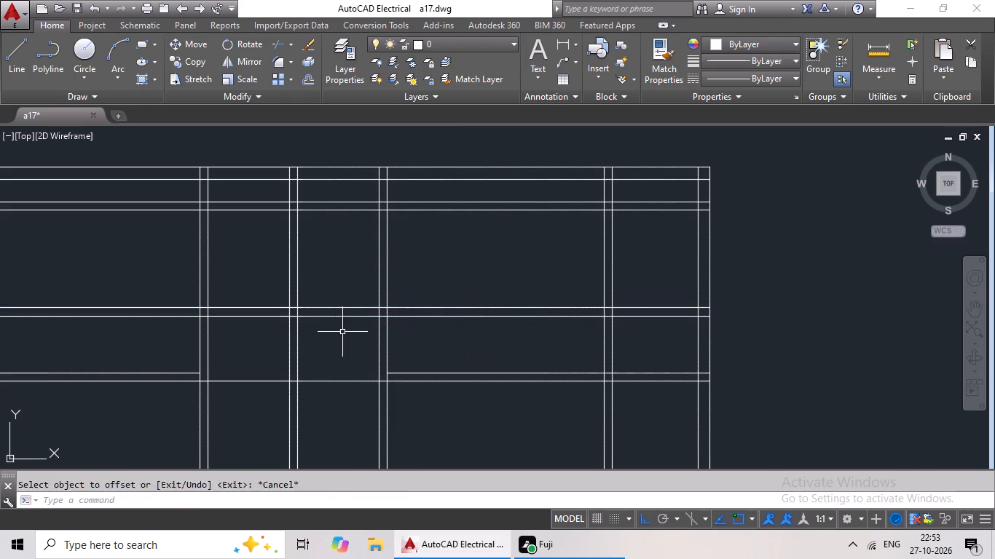
key(Escape)
key(Escape)
Trim the upper horizontal partition's two lines out of the large left room, the large right room and the right-hand passage.
text(tr)
key(space)
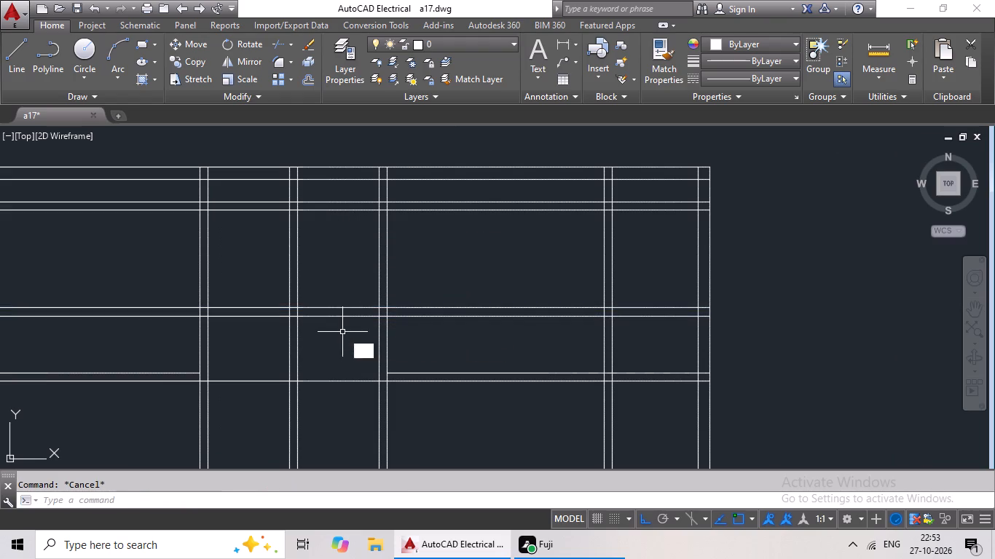
key(space)
drag(456, 276, 445, 336)
click(445, 336)
middle_drag(497, 296, 497, 295)
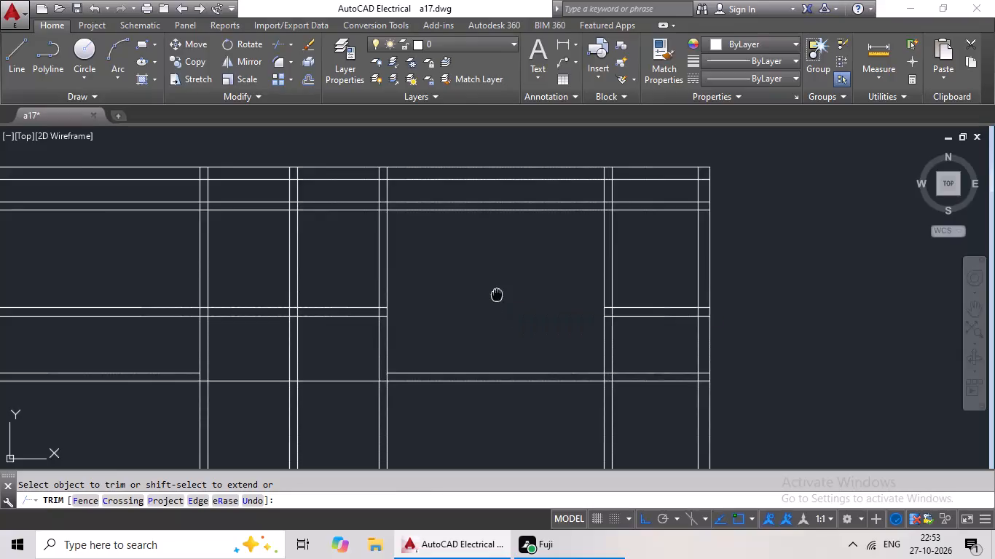
middle_drag(497, 295, 224, 271)
scroll(369, 277, up, 2)
drag(410, 259, 393, 345)
click(393, 345)
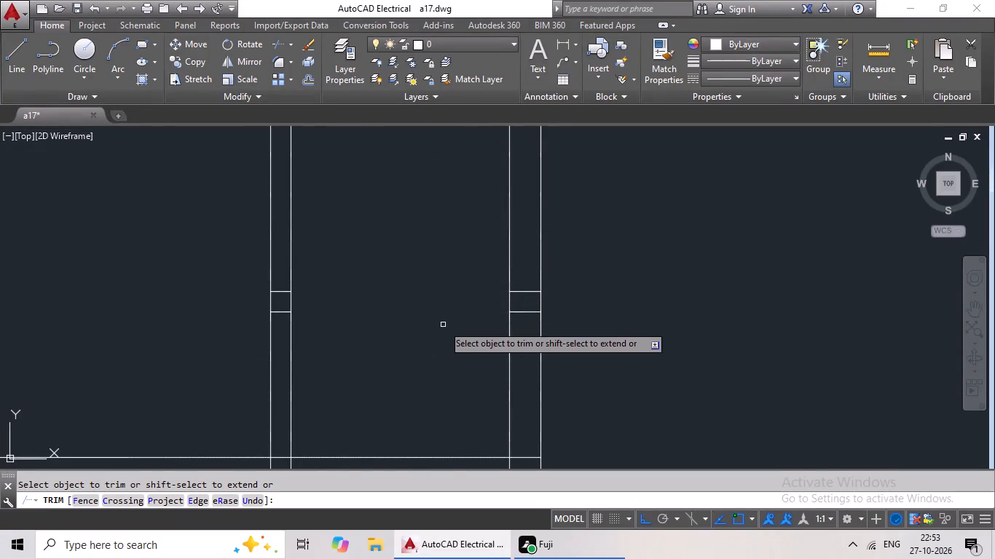
scroll(443, 325, down, 4)
middle_drag(345, 317, 412, 309)
scroll(295, 308, up, 1)
drag(317, 295, 285, 350)
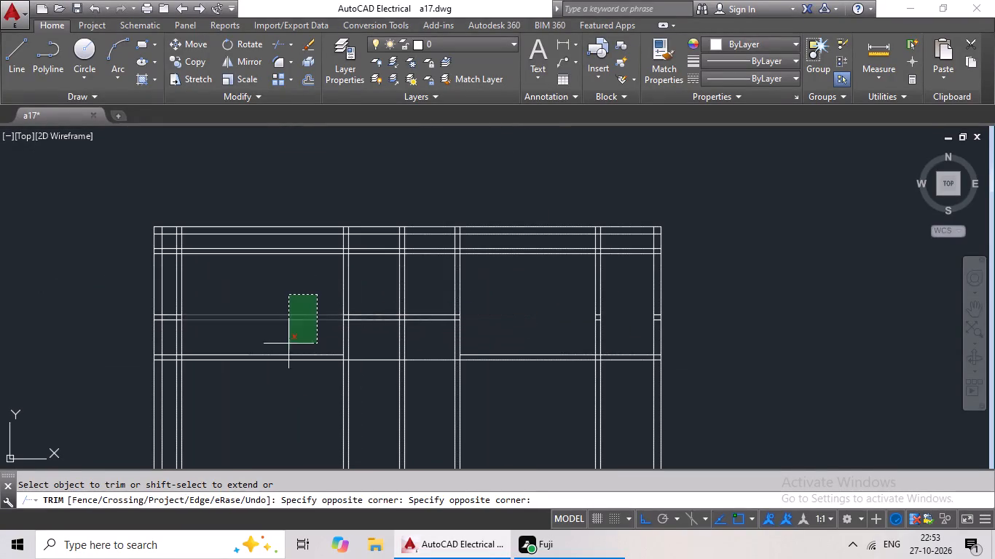
drag(285, 350, 283, 352)
click(283, 352)
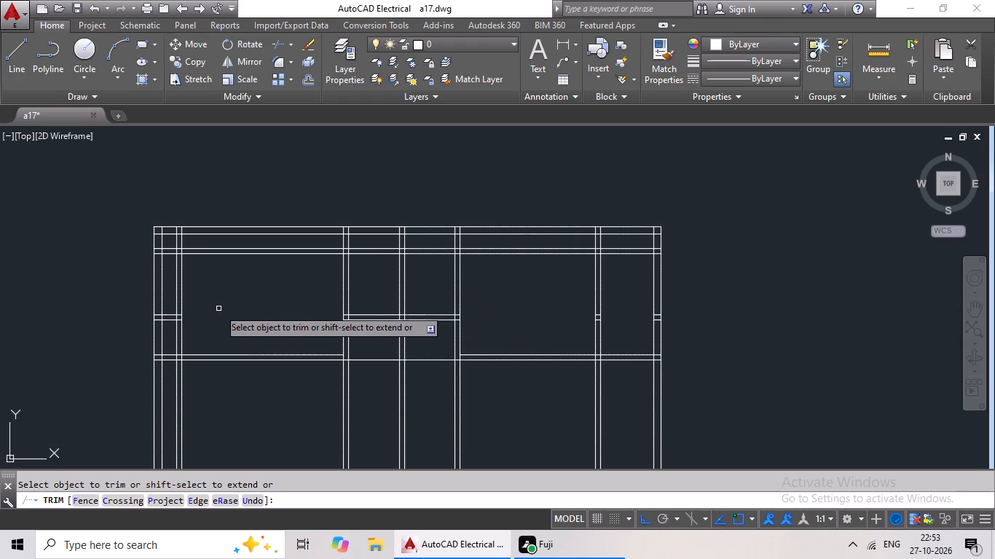
key(Escape)
key(Escape)
key(Escape)
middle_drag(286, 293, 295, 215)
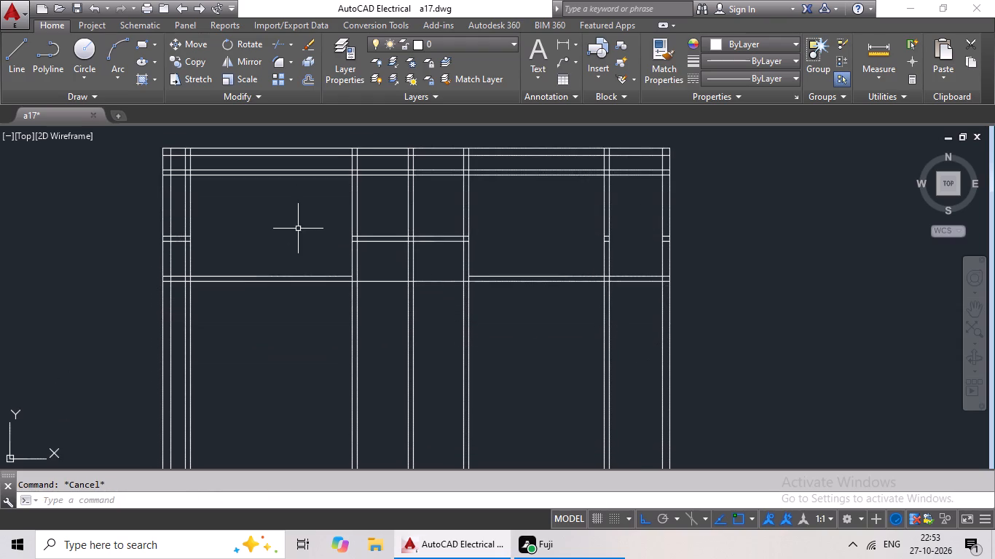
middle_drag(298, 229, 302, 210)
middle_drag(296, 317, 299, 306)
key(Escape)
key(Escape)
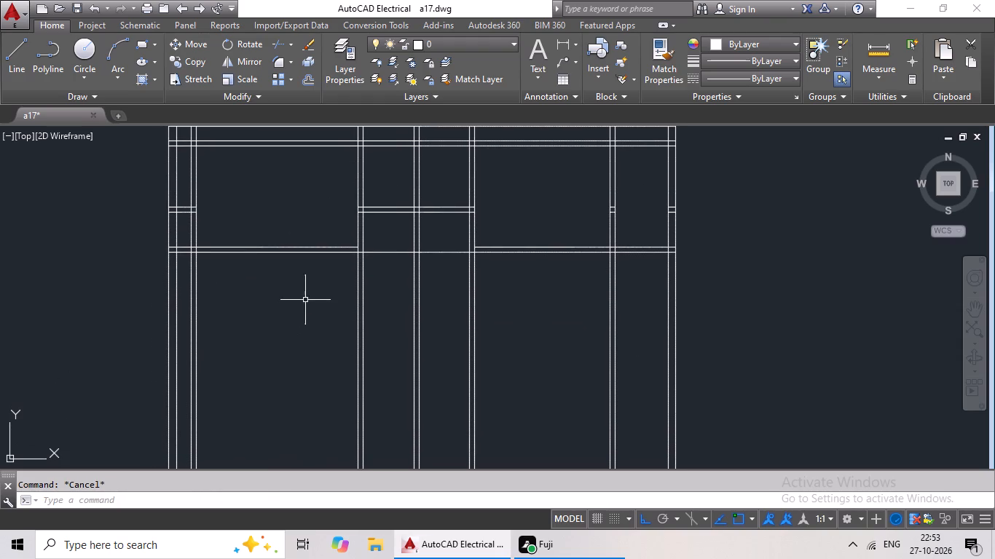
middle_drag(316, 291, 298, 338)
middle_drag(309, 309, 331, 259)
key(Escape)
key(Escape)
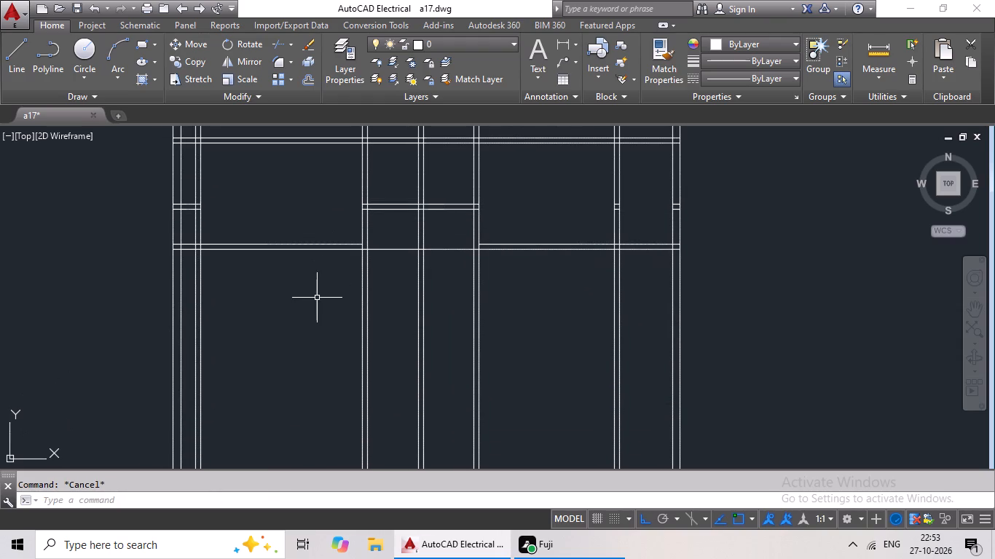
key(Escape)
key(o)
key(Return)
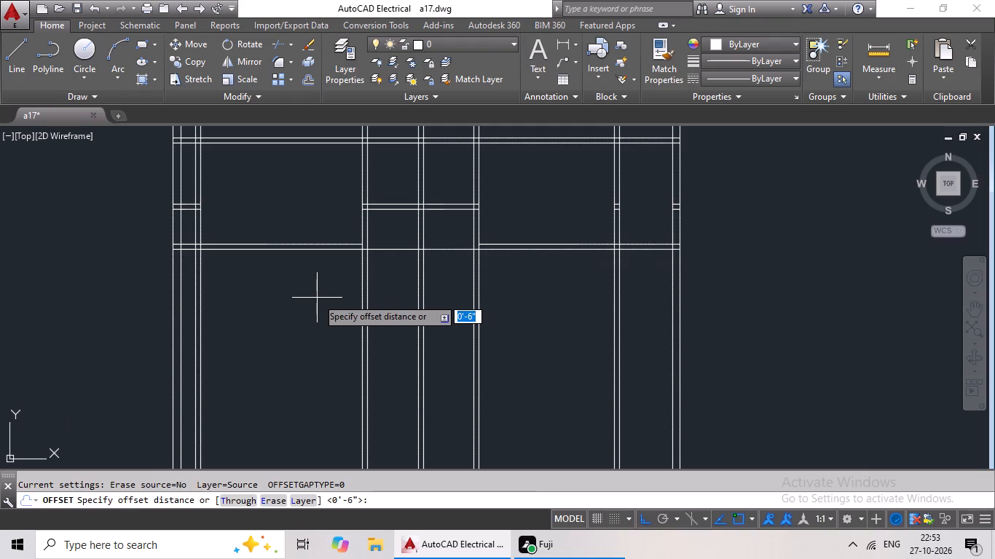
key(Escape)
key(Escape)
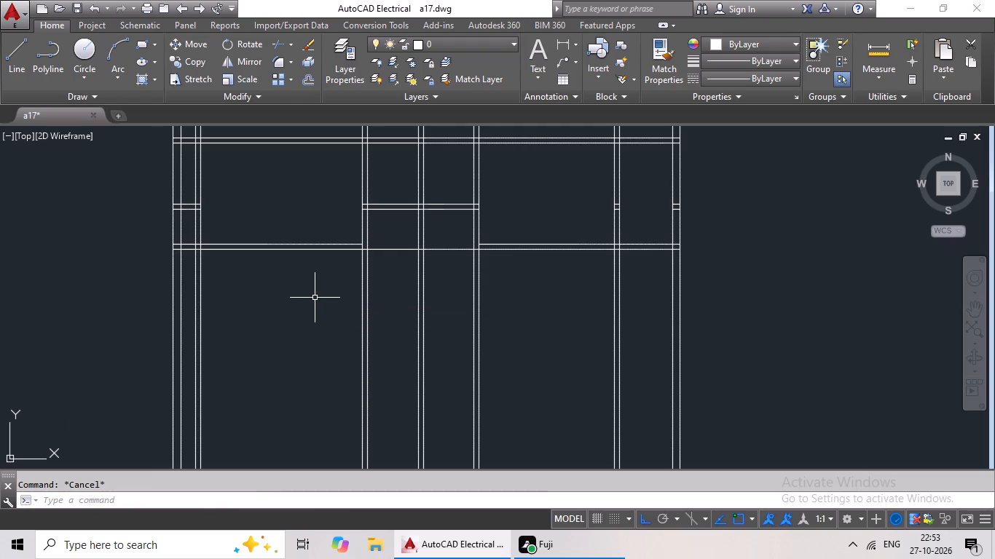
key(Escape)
Trim the second and third vertical partitions' lines below the lower horizontal partition wall.
text(tr)
key(space)
key(space)
drag(532, 287, 414, 397)
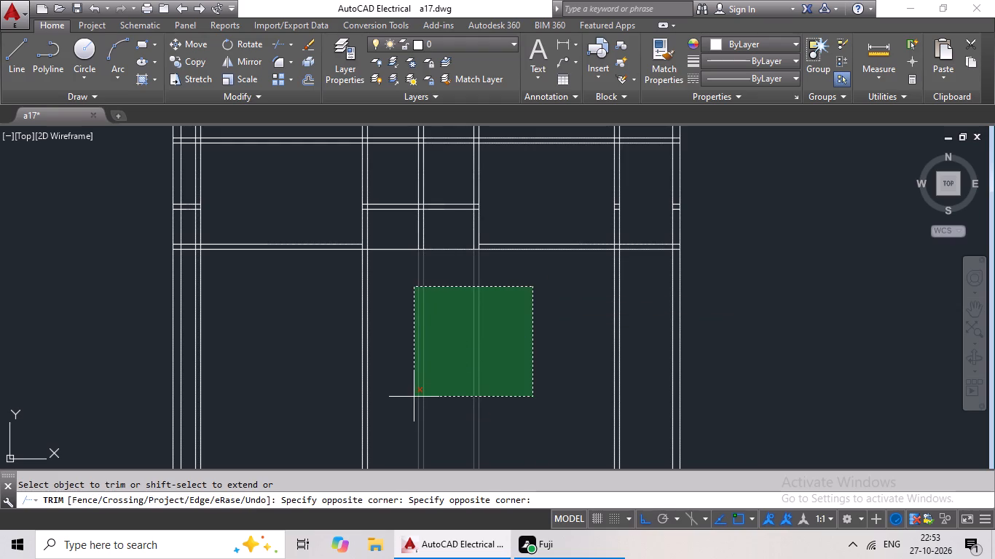
drag(414, 397, 414, 395)
middle_drag(463, 333, 486, 313)
key(Escape)
middle_drag(483, 290, 521, 270)
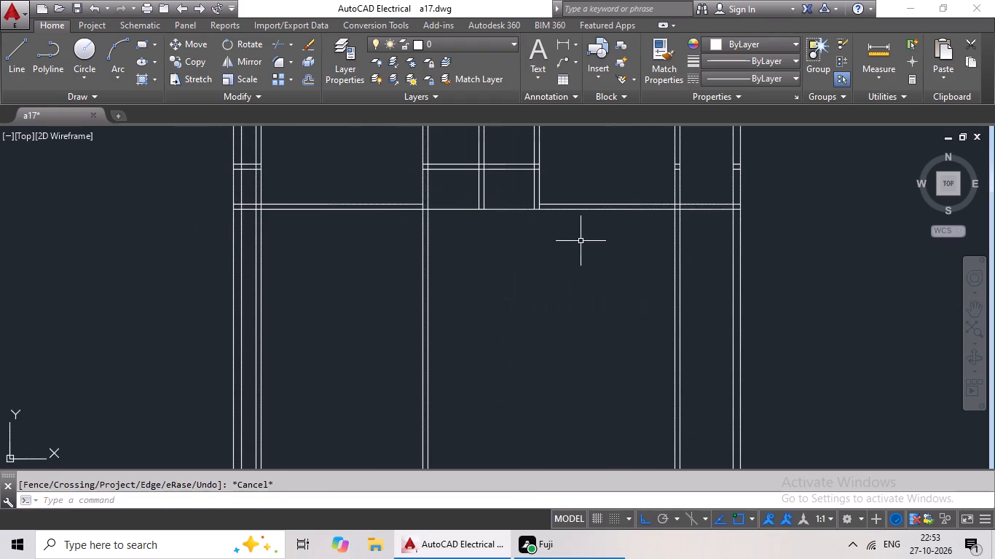
key(Escape)
key(Escape)
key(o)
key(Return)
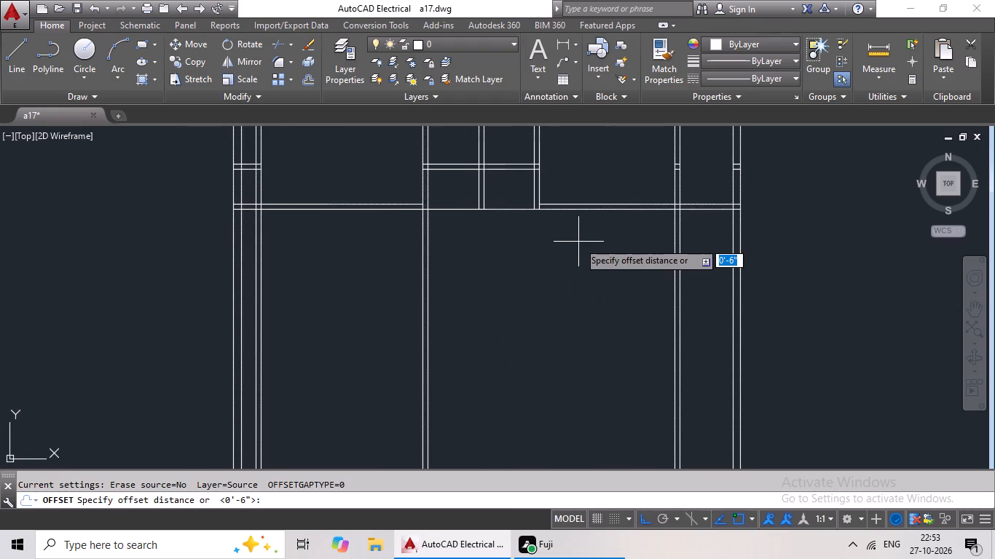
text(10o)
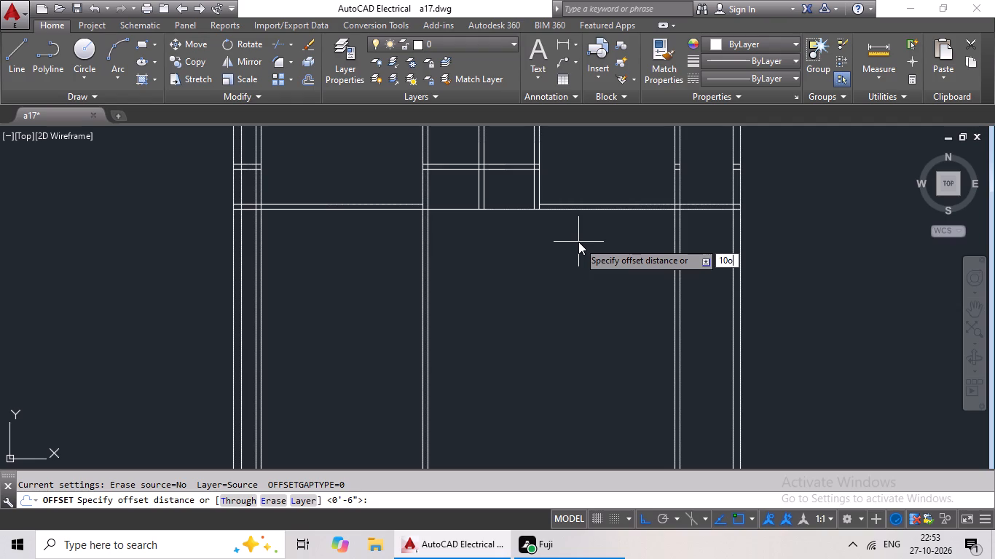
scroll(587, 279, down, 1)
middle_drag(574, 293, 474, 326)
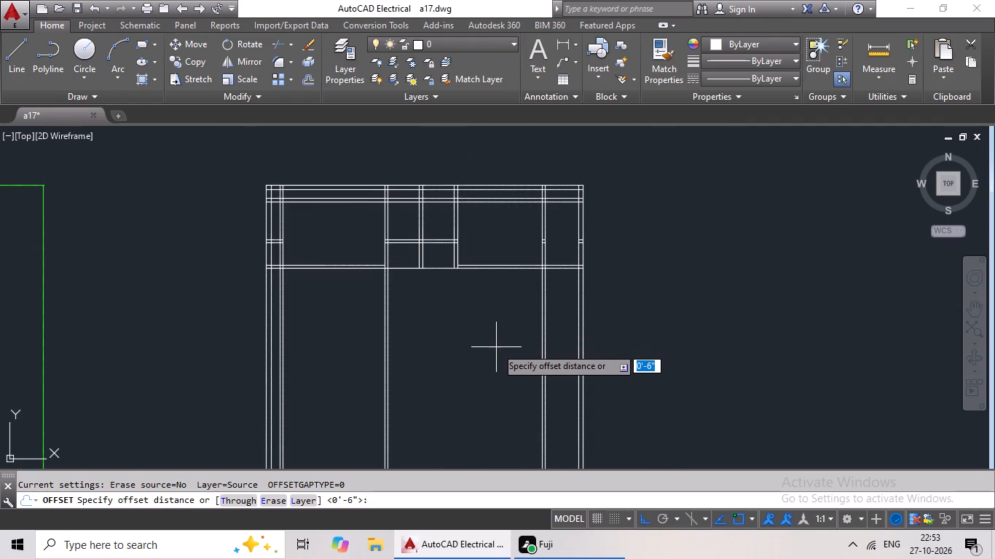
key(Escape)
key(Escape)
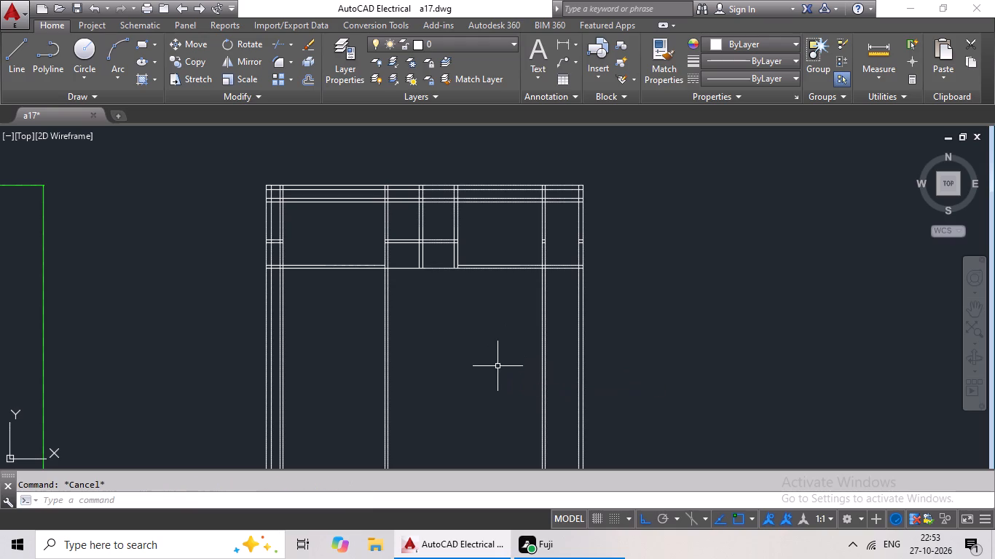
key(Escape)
Trim the first vertical partition's two lines below the lower horizontal partition wall.
text(tr)
key(space)
key(space)
drag(436, 358, 341, 413)
scroll(385, 379, down, 1)
middle_drag(385, 378, 473, 356)
key(Escape)
key(Escape)
Offset the inner face of the building's left wall 10' to the right into the plan.
key(o)
key(Return)
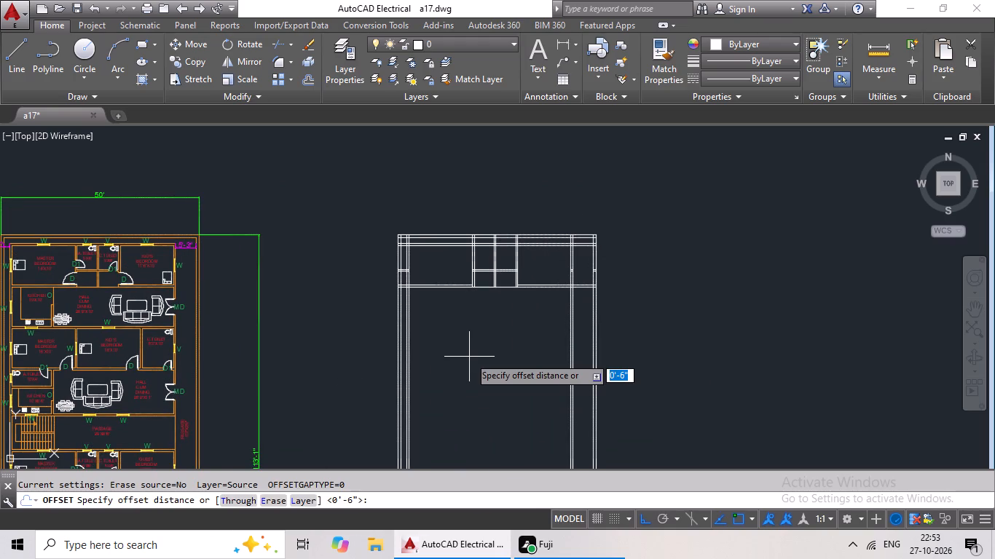
text(10')
key(Return)
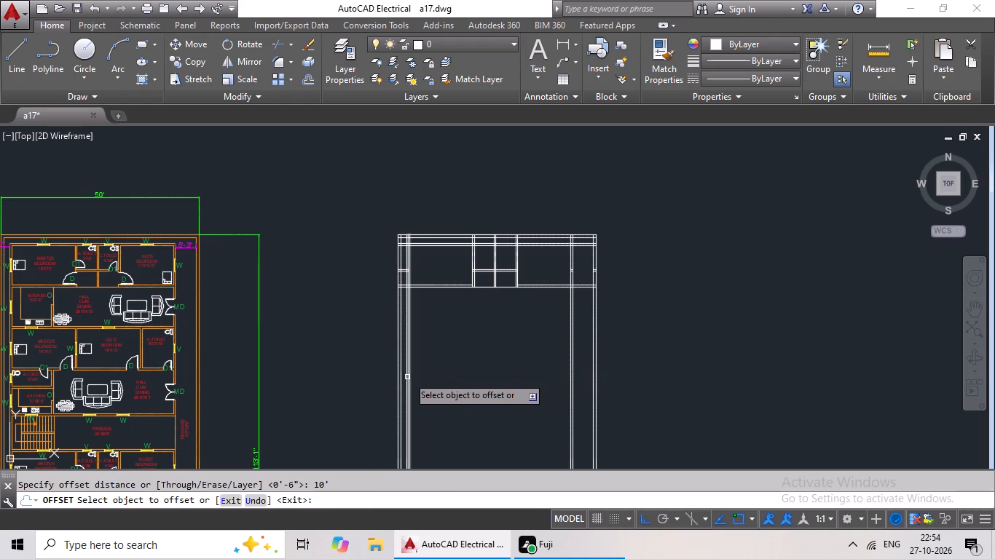
scroll(409, 376, up, 3)
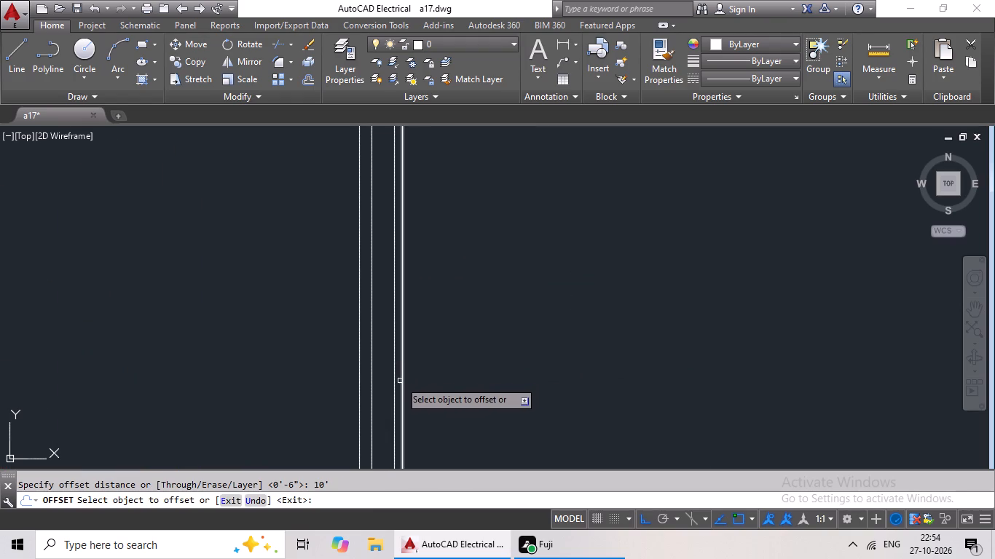
click(400, 381)
click(403, 381)
click(499, 381)
scroll(517, 376, down, 2)
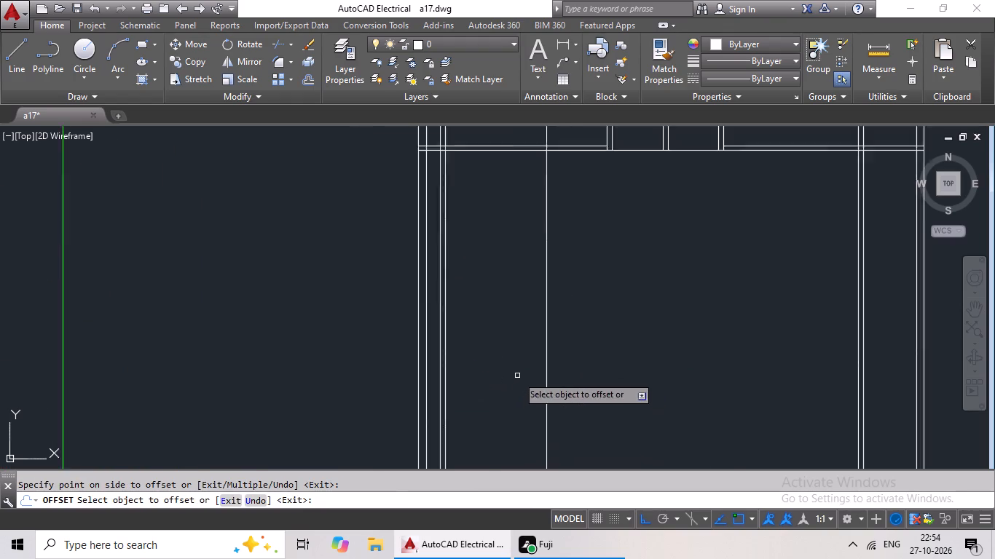
scroll(517, 376, down, 1)
middle_drag(572, 361, 532, 372)
key(Escape)
Offset the new vertical line 6" to the right to form a vertical partition wall.
key(o)
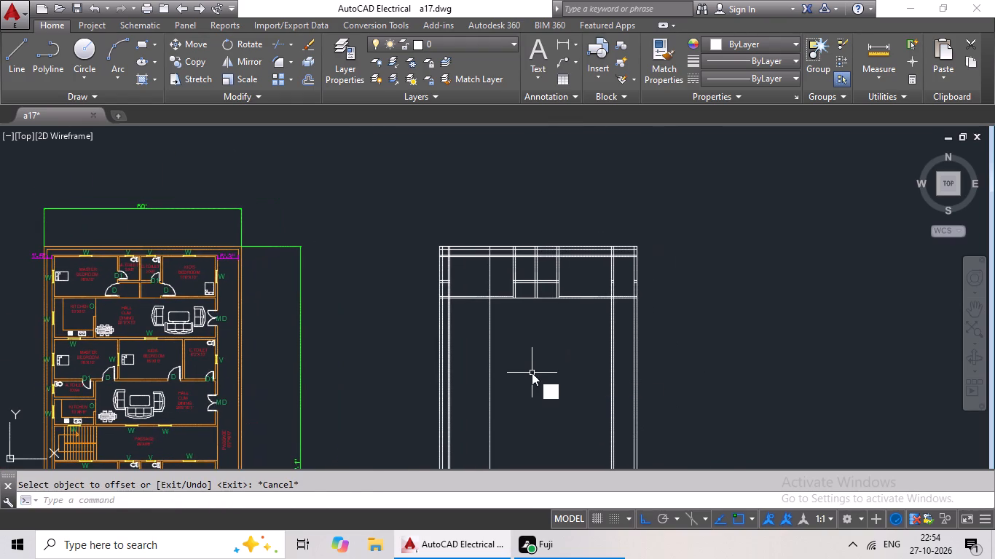
key(Return)
key(6)
key(shift+quotedbl)
key(Return)
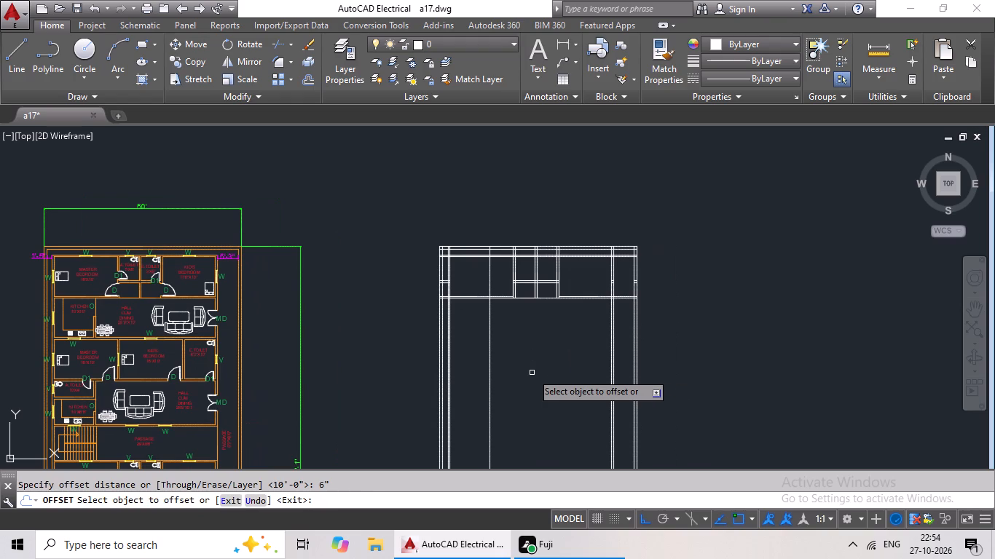
drag(489, 413, 503, 413)
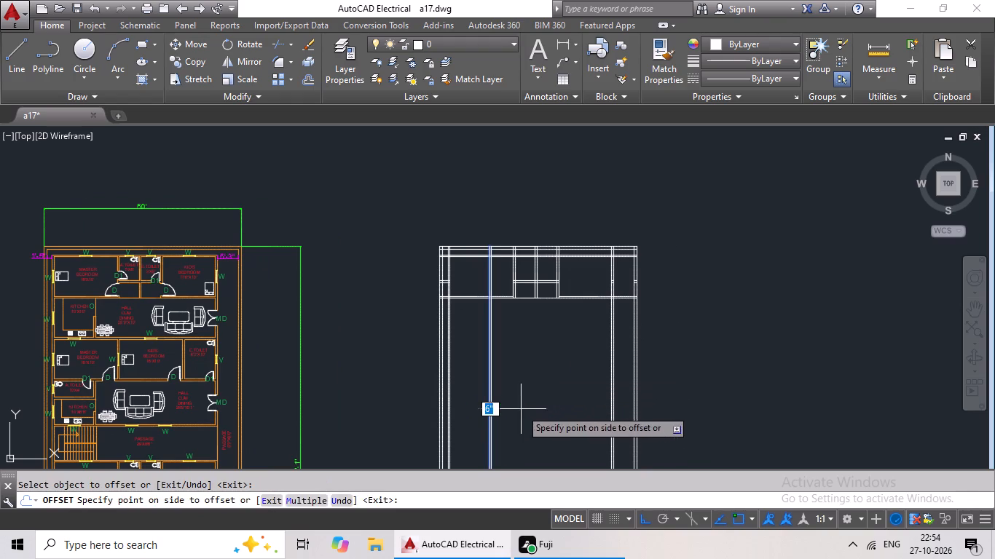
click(522, 409)
key(Escape)
key(Escape)
key(Escape)
key(Escape)
Trim the new vertical partition out of the top-left room, between the top wall's inner face and the horizontal partition.
text(tr)
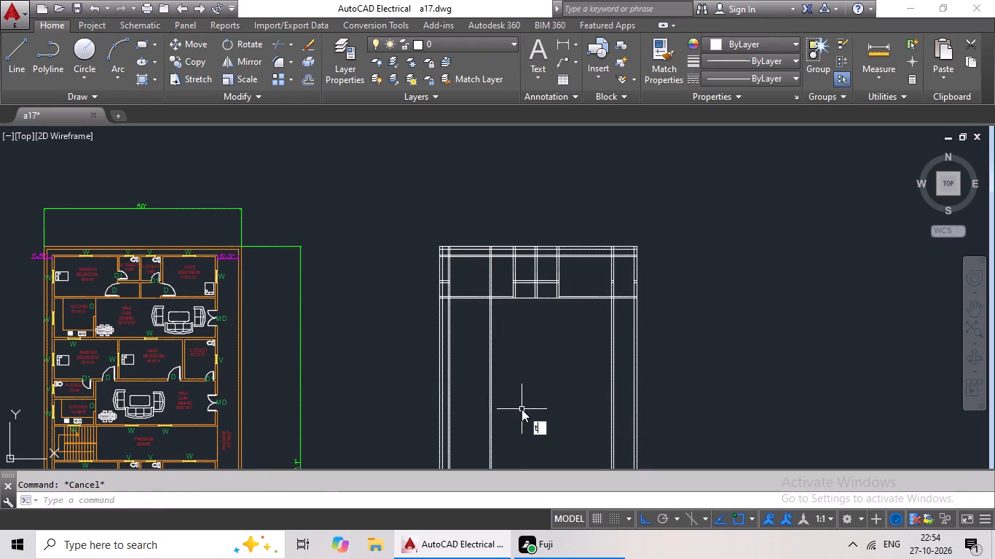
key(space)
key(space)
scroll(499, 278, up, 3)
drag(506, 261, 452, 314)
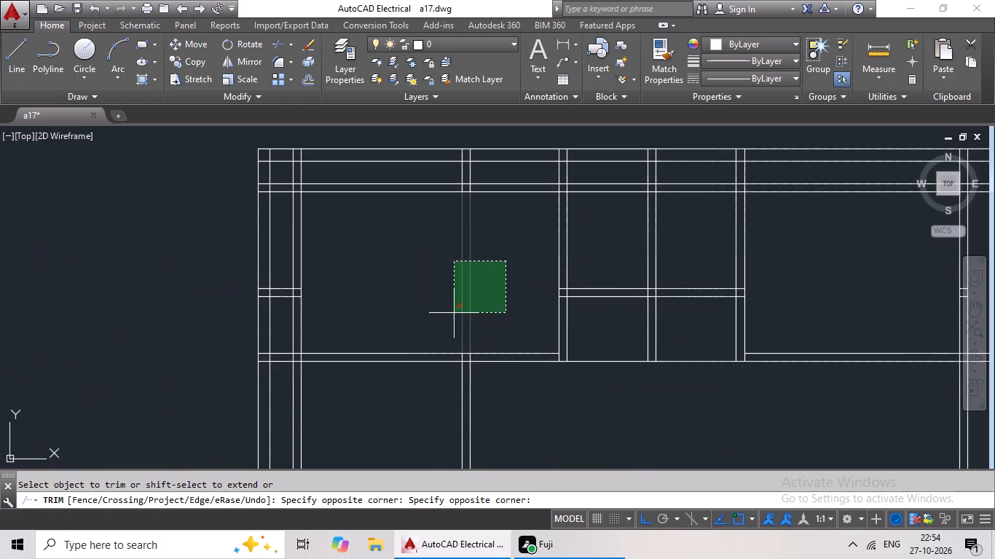
drag(452, 314, 452, 316)
click(452, 316)
scroll(496, 341, down, 2)
middle_drag(514, 408, 542, 253)
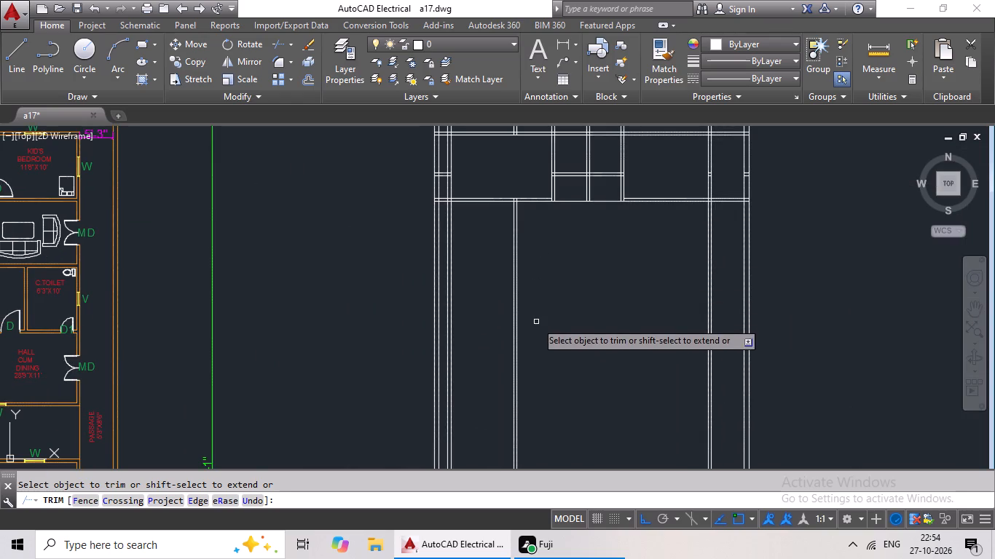
key(Escape)
Offset the lower line of the horizontal partition wall 10' down into the plan.
key(o)
key(Return)
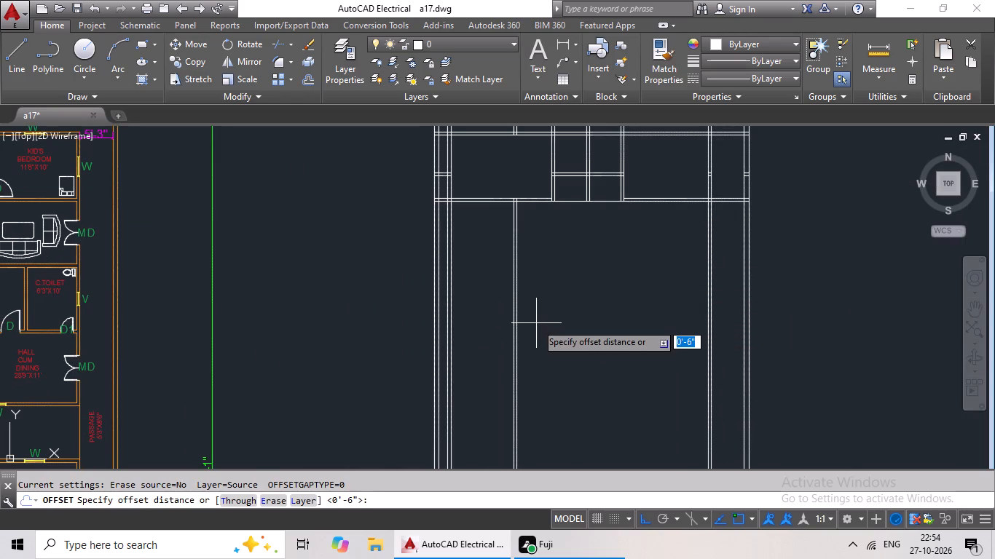
text(10')
key(Return)
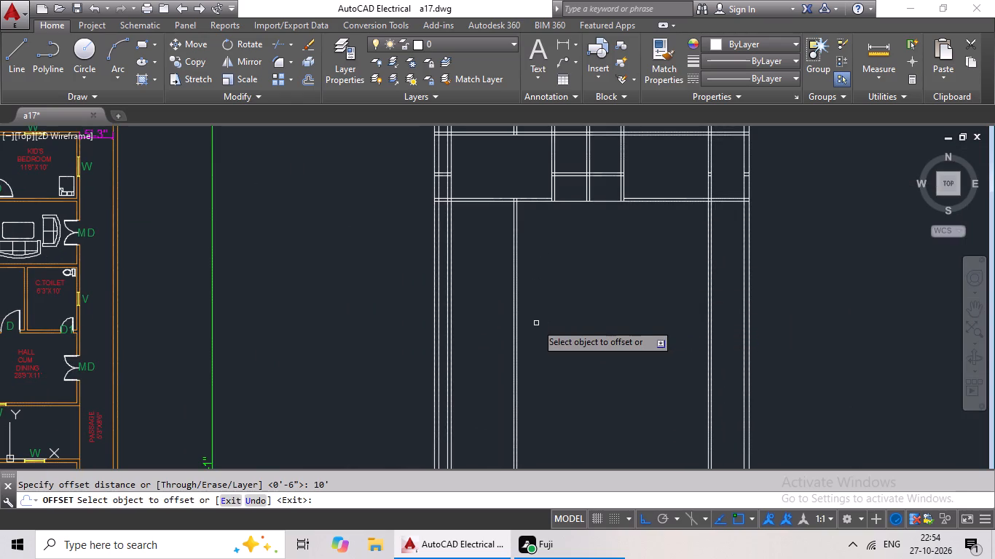
click(503, 201)
click(501, 250)
key(Escape)
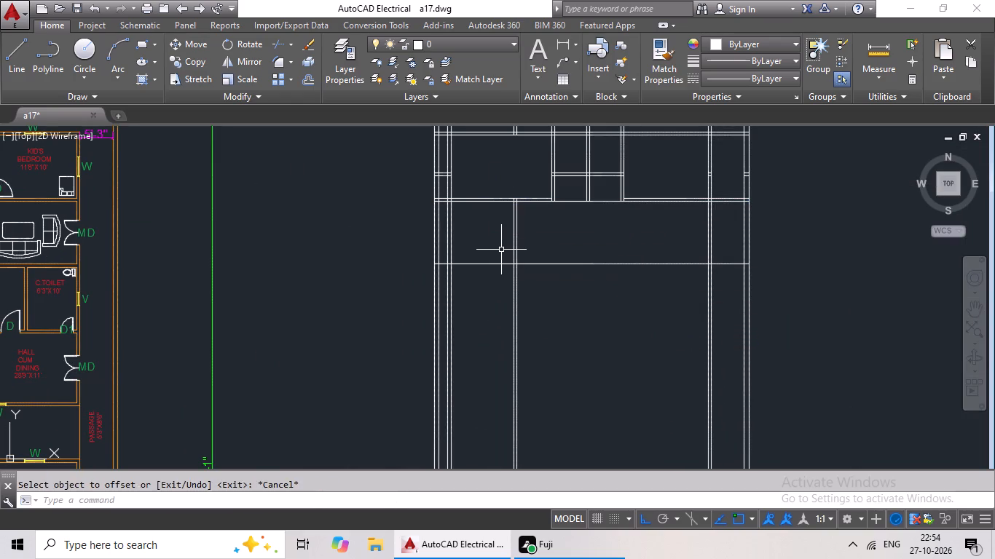
Offset the new horizontal line 6" downward to form the next horizontal partition wall.
key(Escape)
key(o)
key(Return)
text(6")
key(Return)
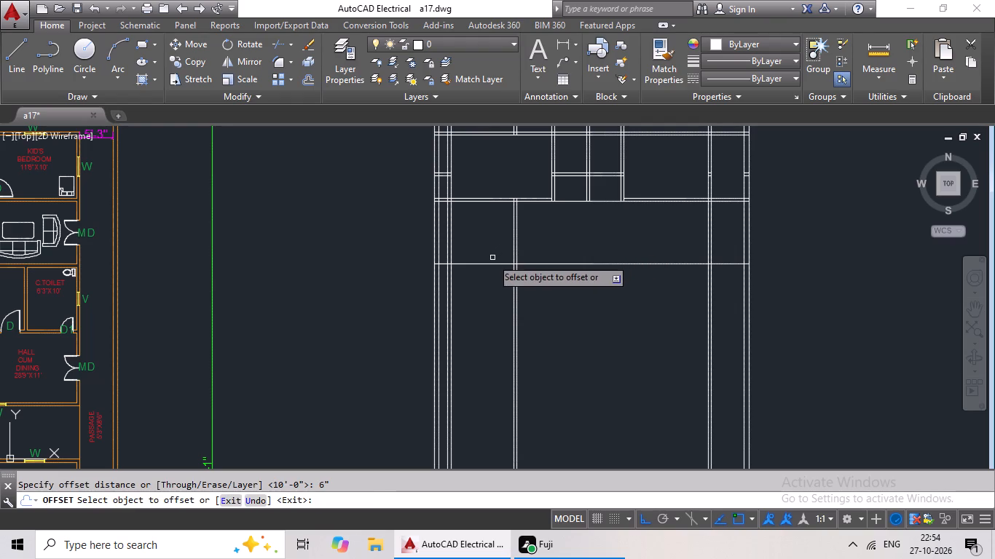
click(488, 264)
click(482, 285)
key(Escape)
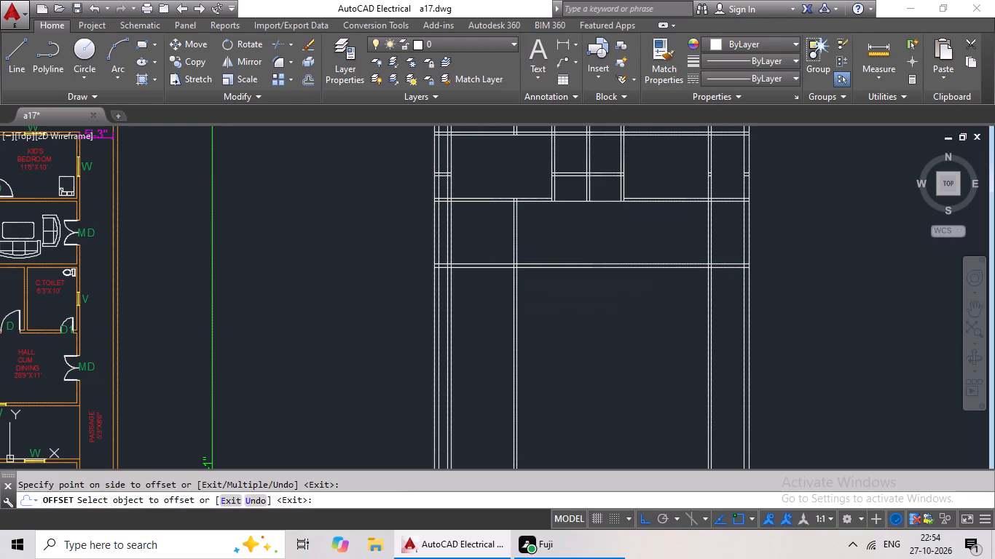
key(Escape)
Trim away the vertical partition below the new horizontal partition wall, leaving it only between the two horizontal partitions.
scroll(510, 280, up, 1)
middle_click(483, 323)
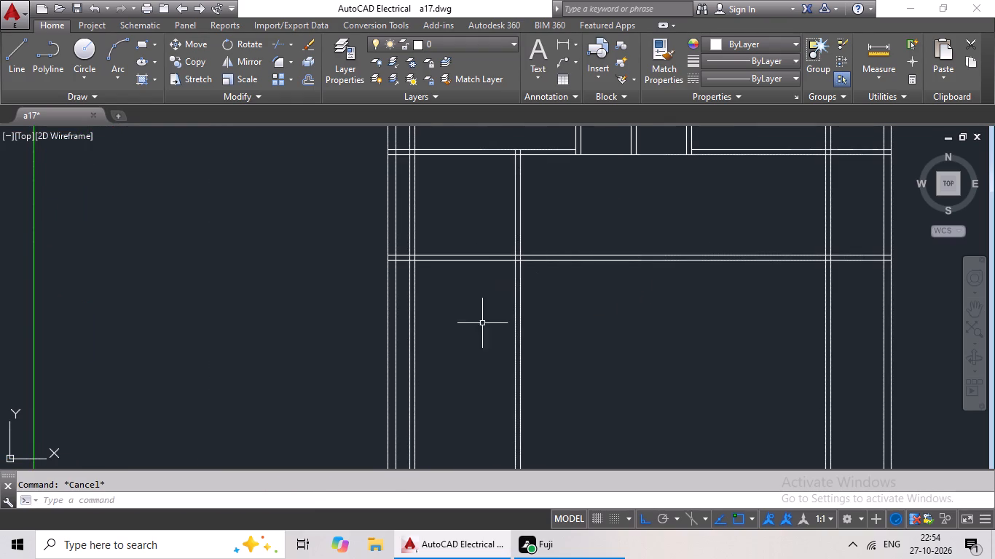
middle_drag(485, 304, 466, 336)
key(Escape)
key(Escape)
key(Escape)
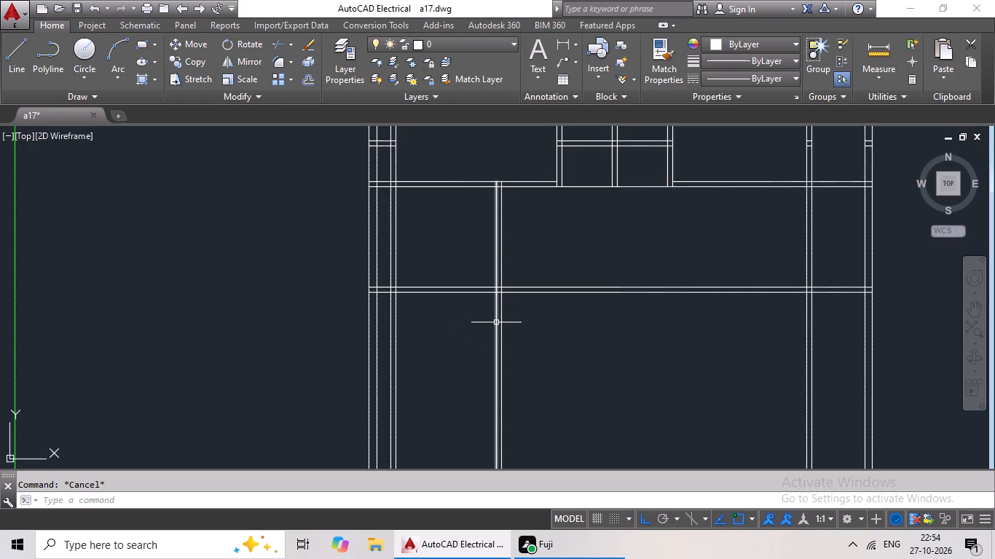
key(Escape)
key(Escape)
key(Escape)
key(Escape)
key(Escape)
key(t)
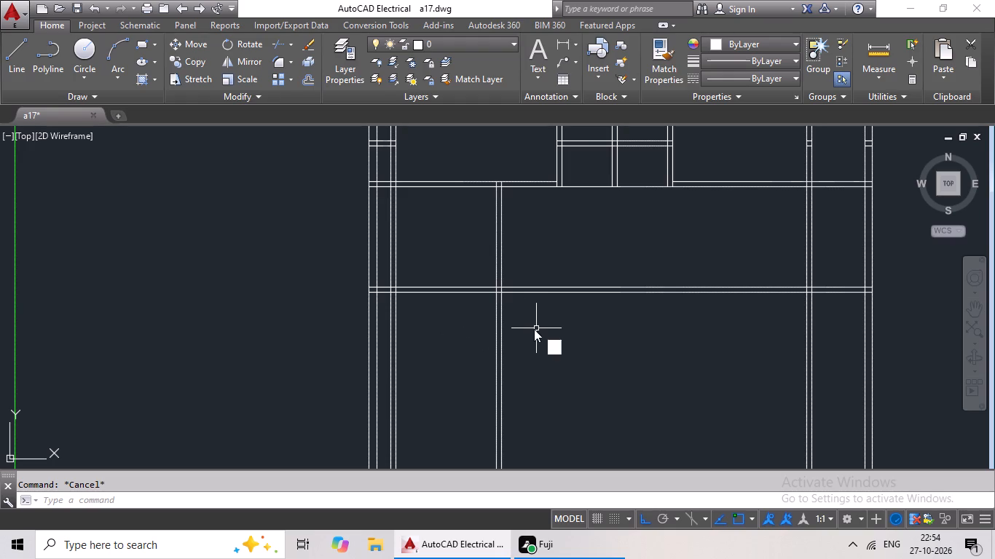
text(r)
key(space)
key(space)
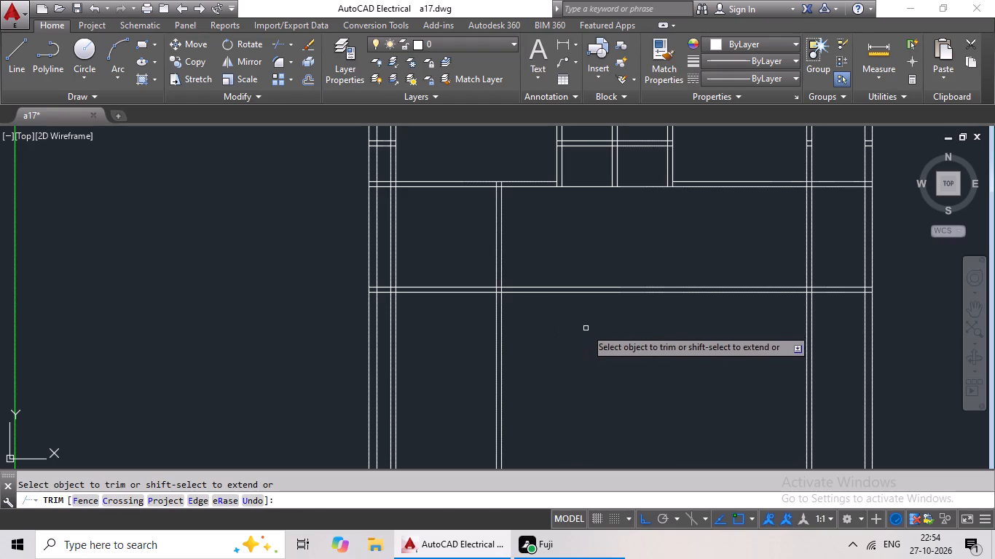
drag(588, 312, 485, 435)
middle_drag(532, 385, 539, 371)
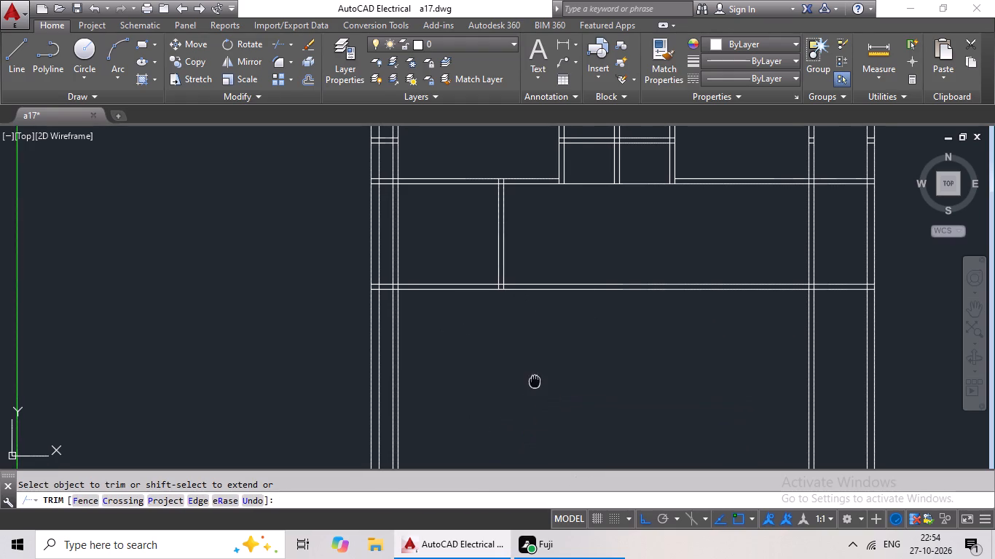
middle_drag(539, 371, 540, 368)
key(Escape)
middle_drag(539, 361, 466, 371)
key(Escape)
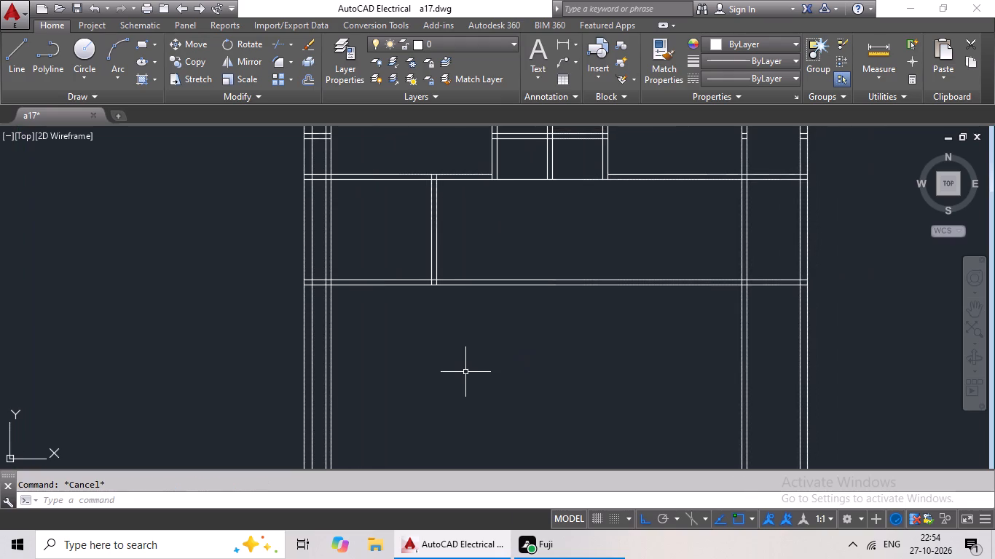
key(Escape)
Offset the inner face of the left outer wall 16' to the right, into the plan.
key(o)
key(Return)
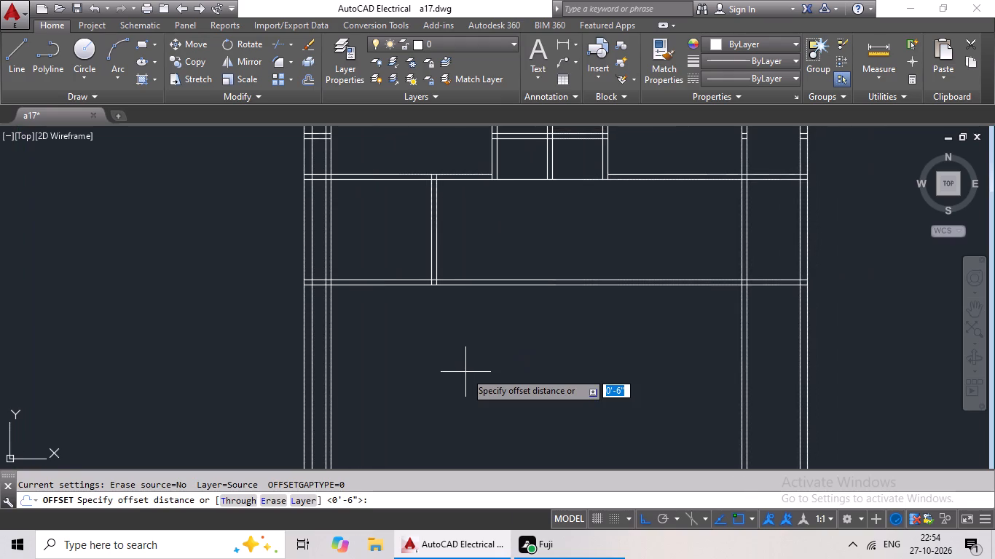
text(16')
key(Return)
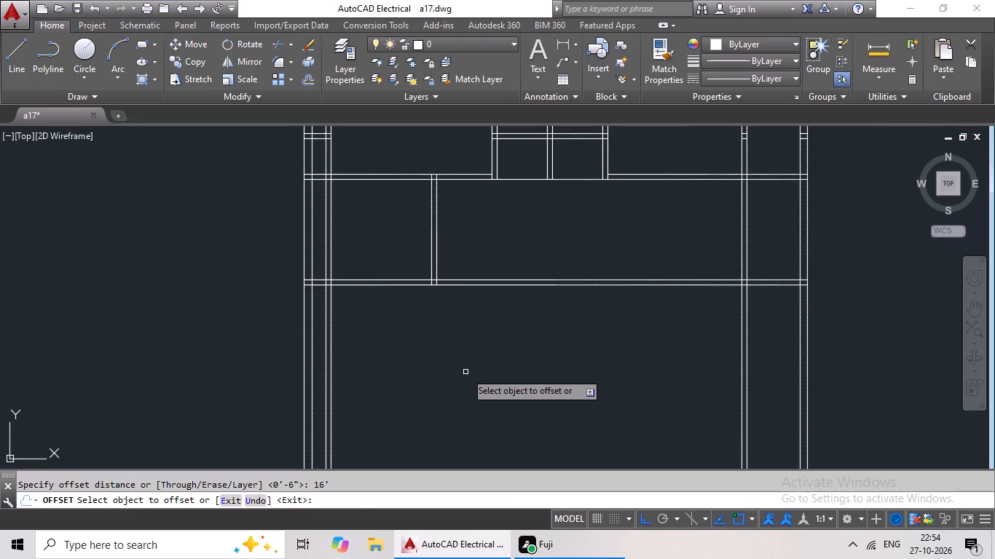
click(329, 426)
click(371, 427)
key(Escape)
key(Escape)
key(Escape)
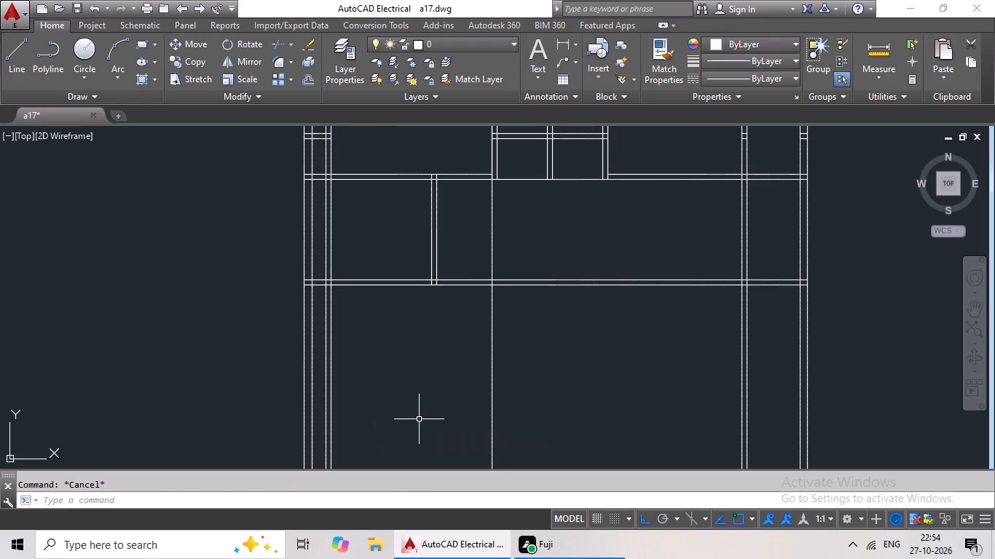
Offset the new vertical line 6" to the right to form another vertical partition wall.
key(o)
key(Return)
key(6)
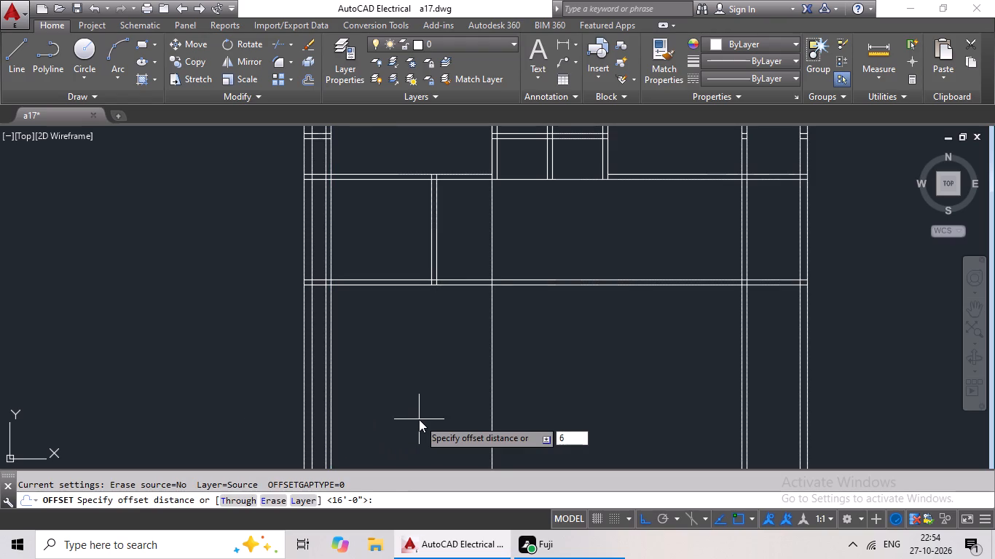
key(shift+quotedbl)
key(Return)
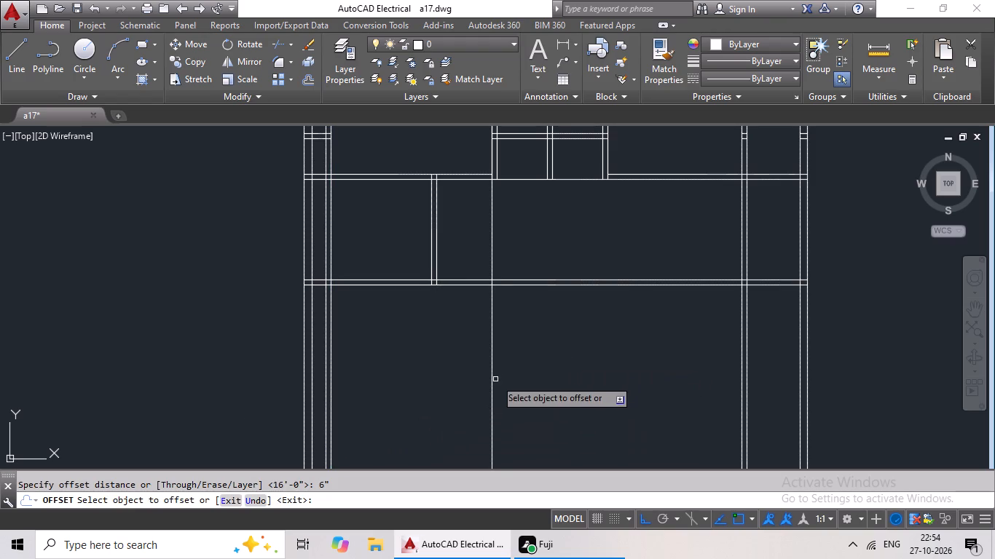
drag(491, 381, 520, 376)
click(552, 371)
key(Escape)
key(Escape)
Trim the new vertical partition out of the space between the two horizontal partition walls.
text(tr)
key(space)
key(space)
drag(549, 210, 495, 252)
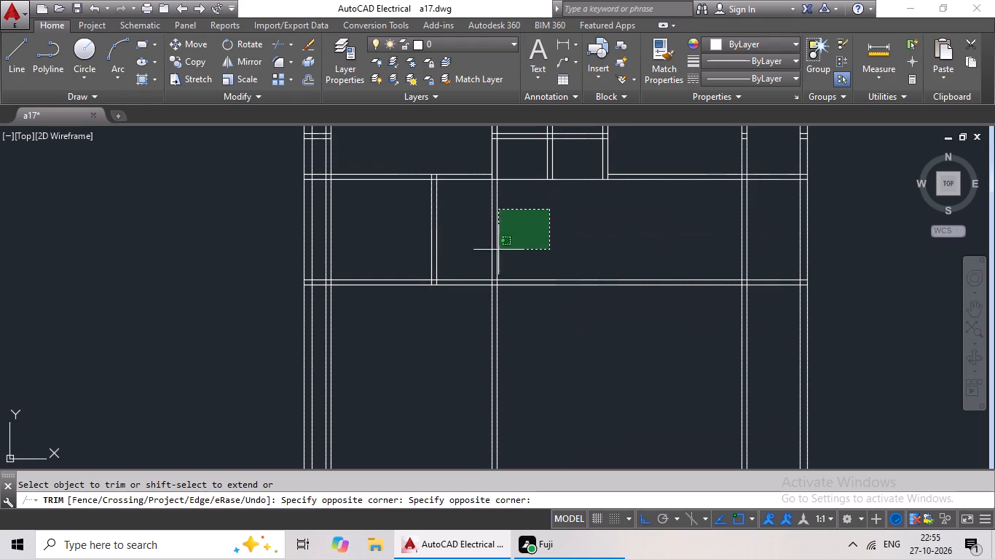
drag(495, 252, 484, 261)
middle_drag(597, 312, 626, 242)
key(Escape)
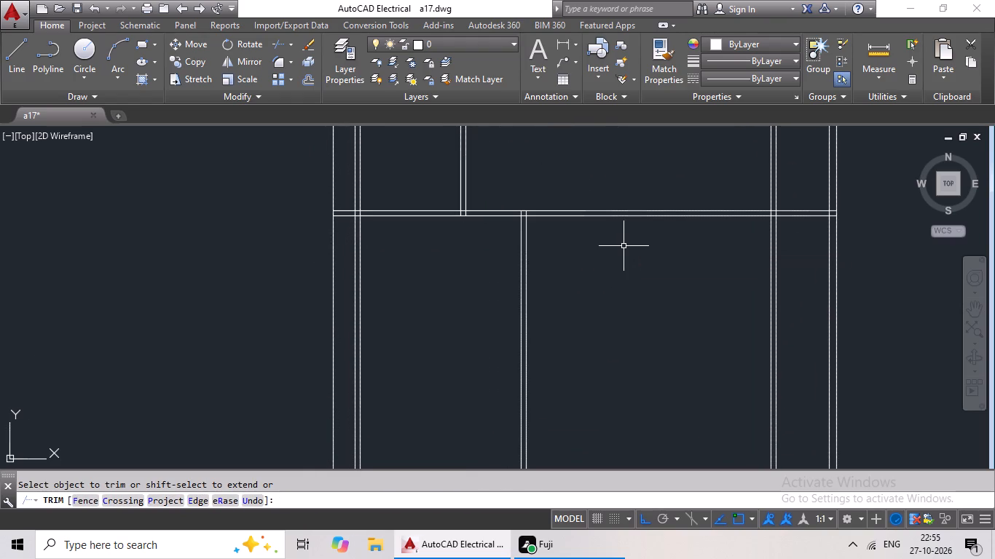
key(Escape)
key(Escape)
key(Escape)
Offset the lower line of the lowest horizontal partition wall 10' down into the plan.
key(o)
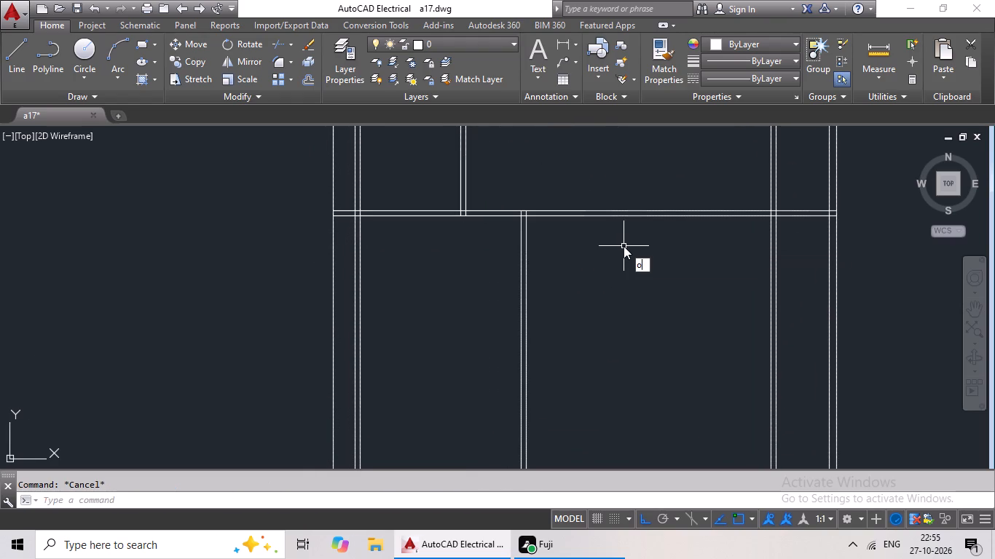
scroll(618, 250, down, 2)
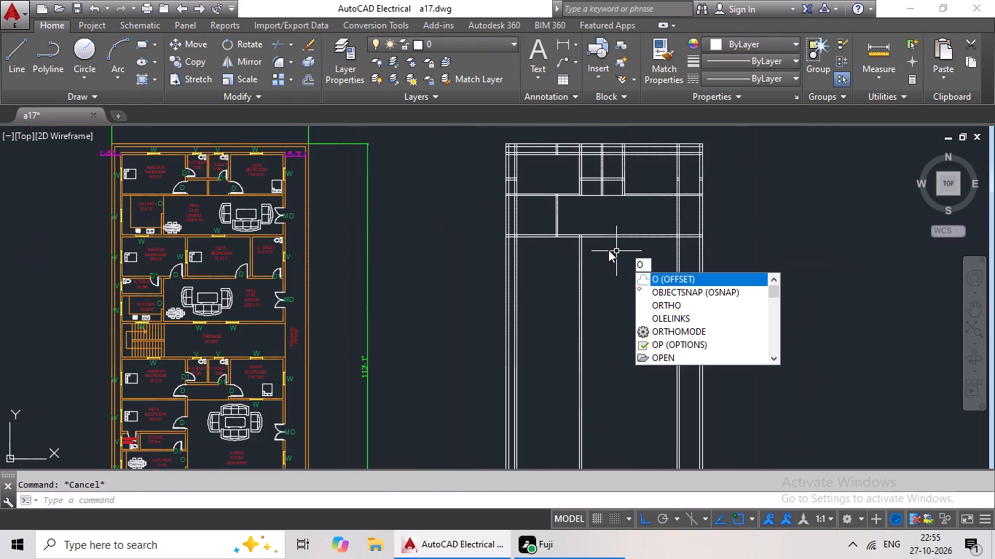
middle_drag(605, 250, 548, 261)
scroll(529, 263, up, 3)
key(Escape)
key(Escape)
key(Escape)
key(o)
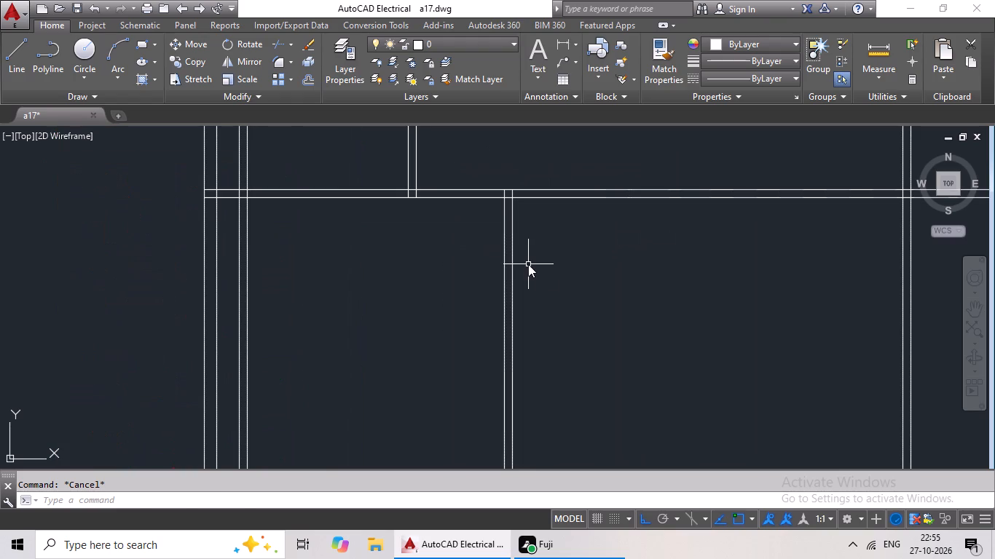
key(Return)
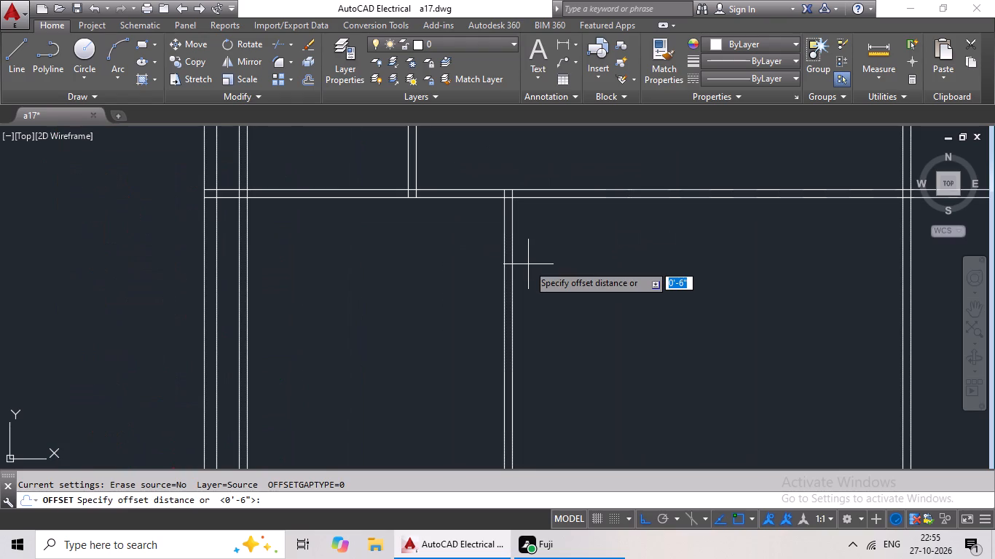
text(10')
key(Return)
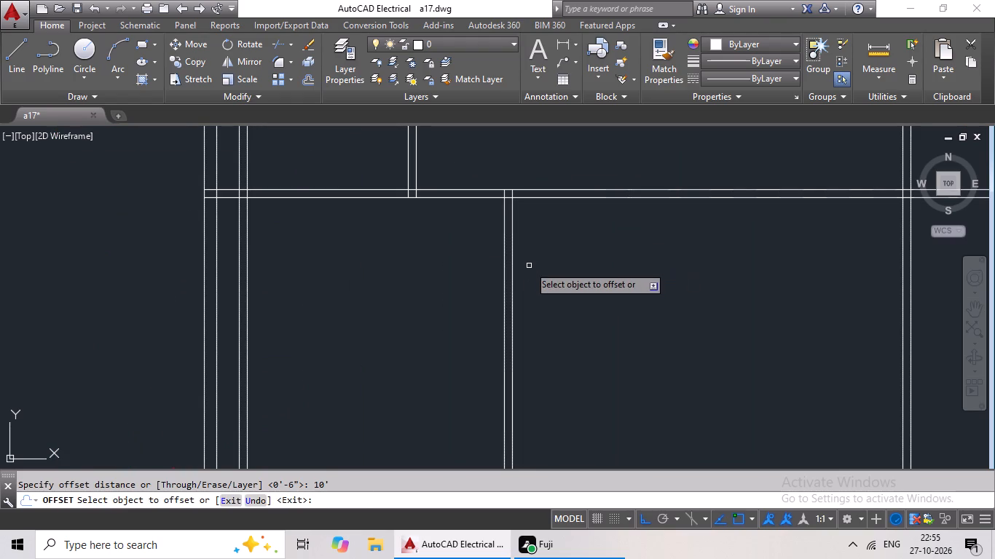
click(484, 197)
click(473, 258)
key(Escape)
key(Escape)
key(Escape)
Offset the new horizontal line 6" downward to form the next horizontal partition wall.
key(o)
key(Return)
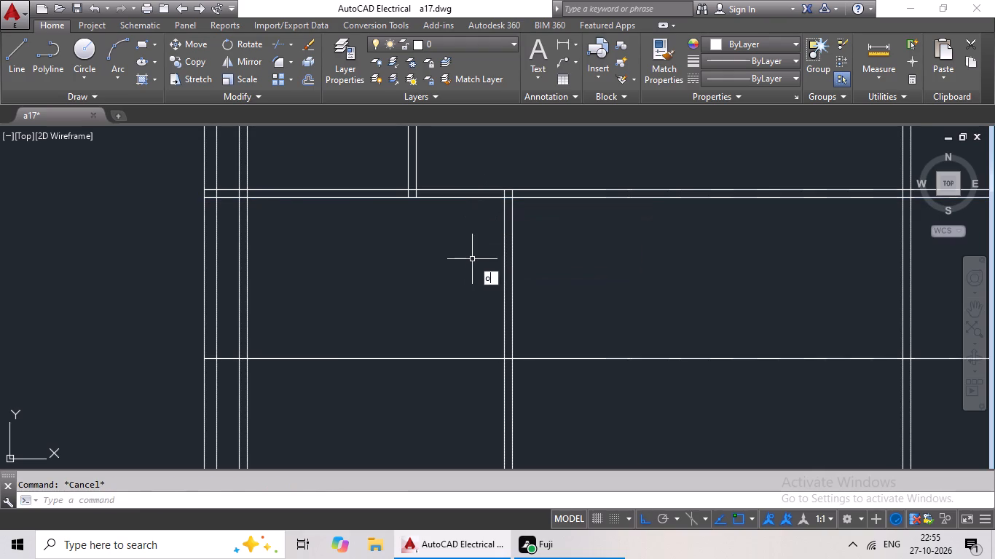
key(6)
key(shift+quotedbl)
key(Return)
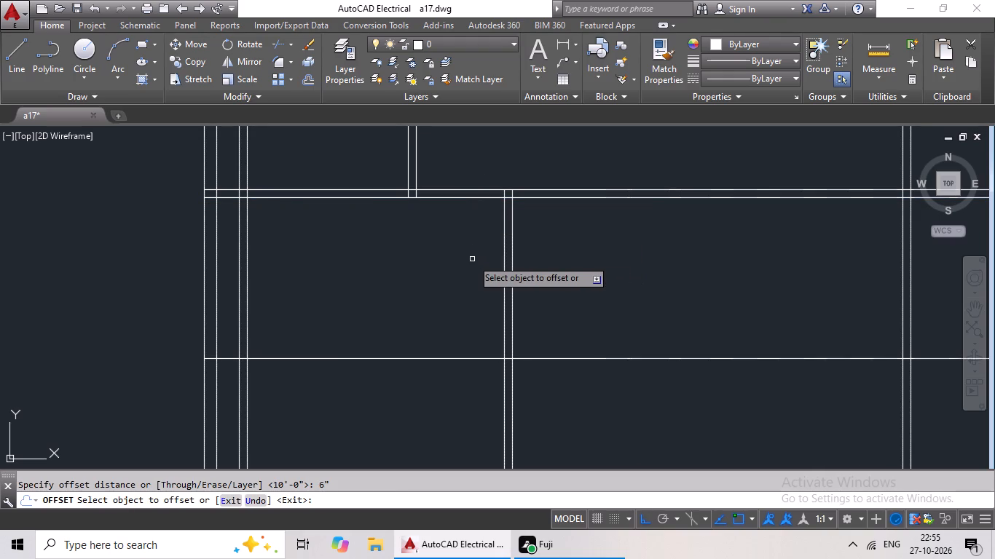
click(420, 358)
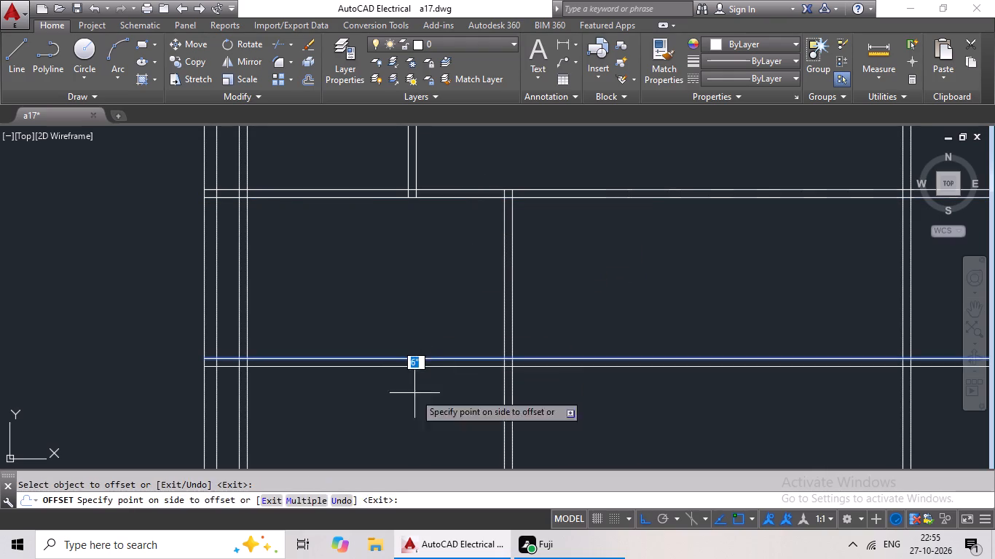
click(409, 419)
key(Escape)
key(Escape)
key(Escape)
Trim the new horizontal partition between the vertical partition and the right outer wall, and across the right-hand passage.
text(tr)
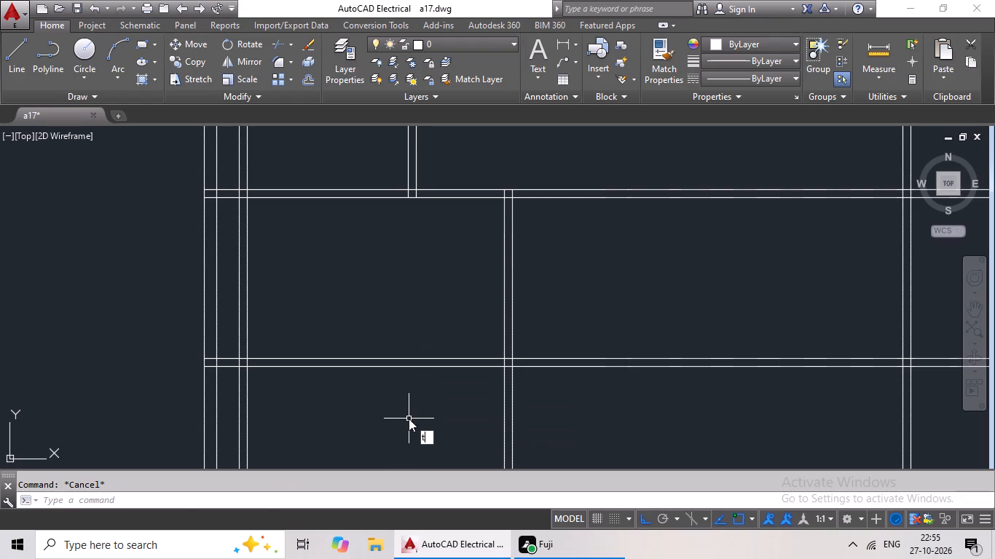
key(space)
key(space)
drag(648, 309, 575, 387)
click(575, 389)
scroll(601, 378, down, 2)
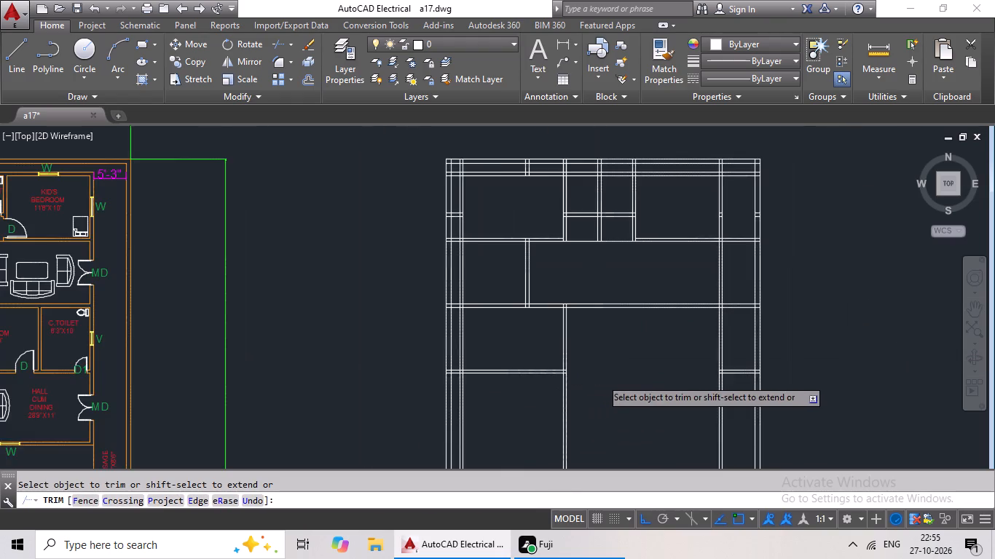
middle_drag(607, 374, 481, 373)
scroll(617, 388, up, 3)
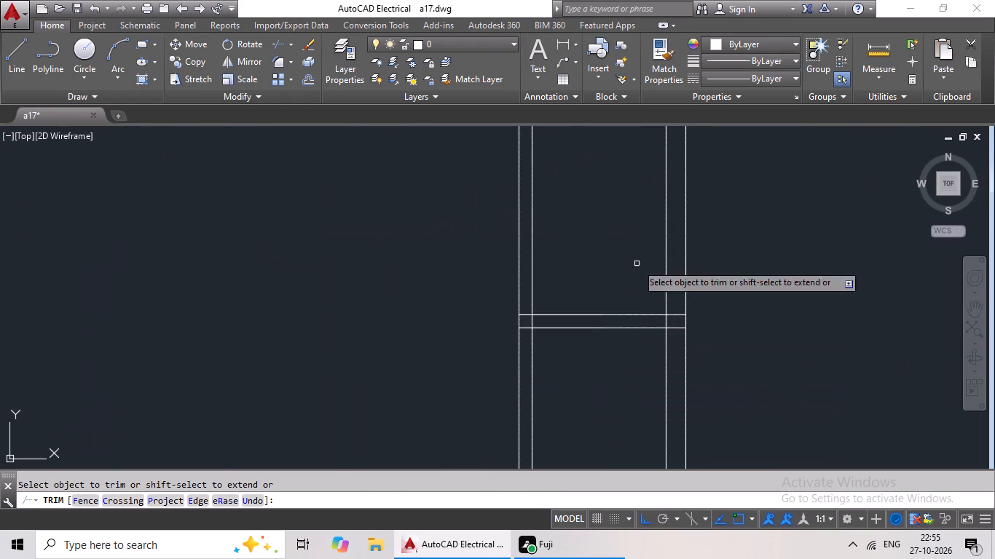
drag(634, 266, 568, 344)
click(568, 344)
scroll(530, 322, up, 3)
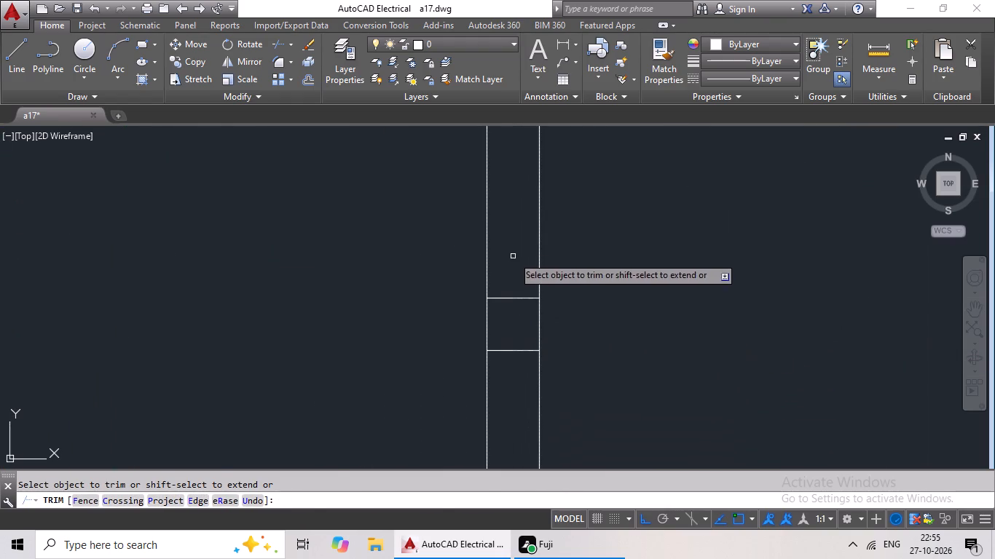
drag(511, 274, 489, 377)
click(500, 376)
scroll(597, 371, down, 3)
scroll(463, 368, down, 3)
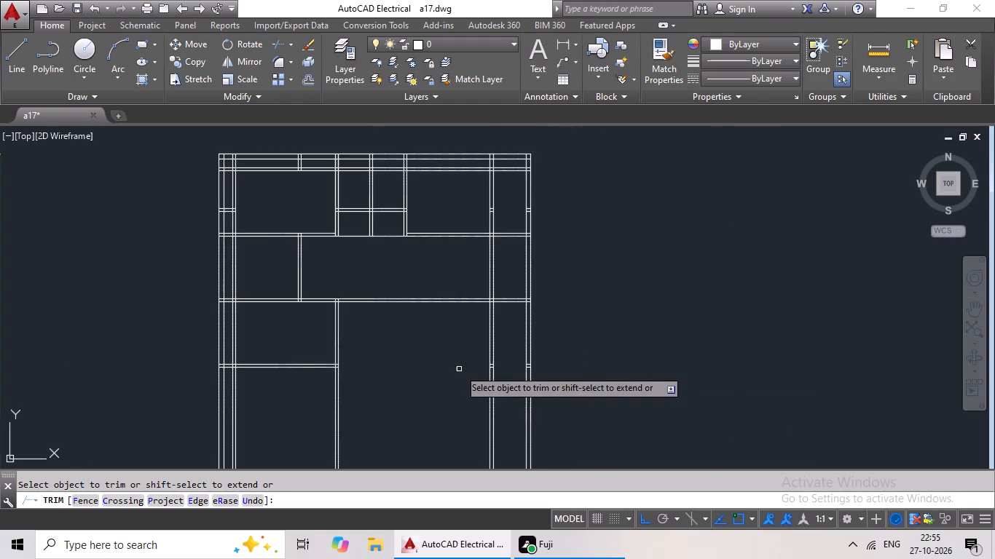
middle_drag(457, 369, 522, 341)
middle_drag(471, 338, 531, 327)
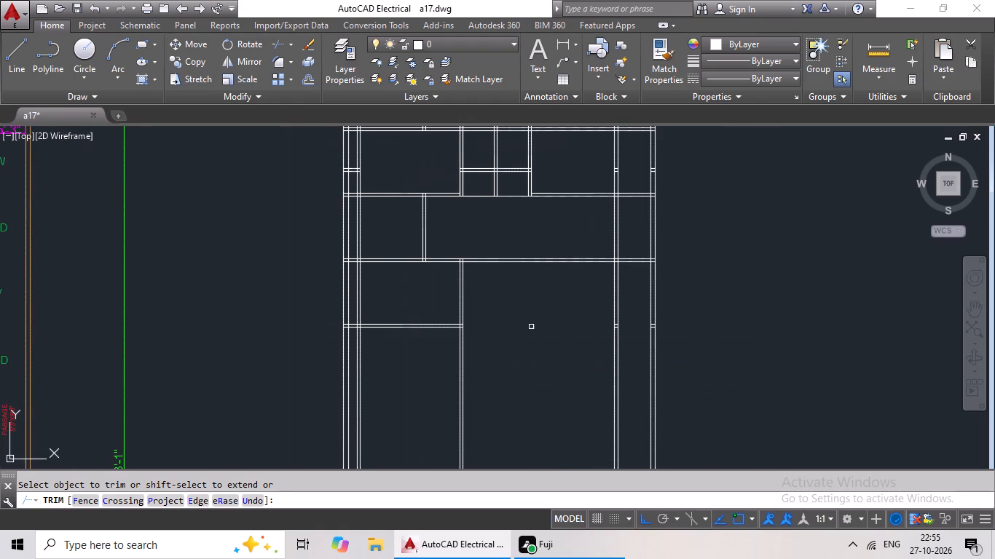
key(Escape)
key(Escape)
key(Escape)
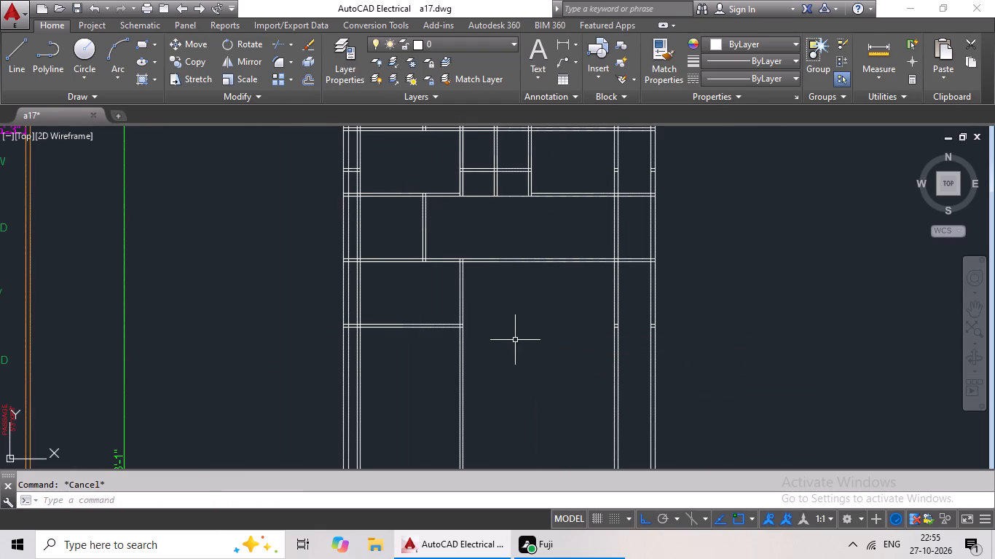
Extend both lines of the new horizontal partition from the vertical partition across to the right outer wall.
text(ex)
key(space)
key(space)
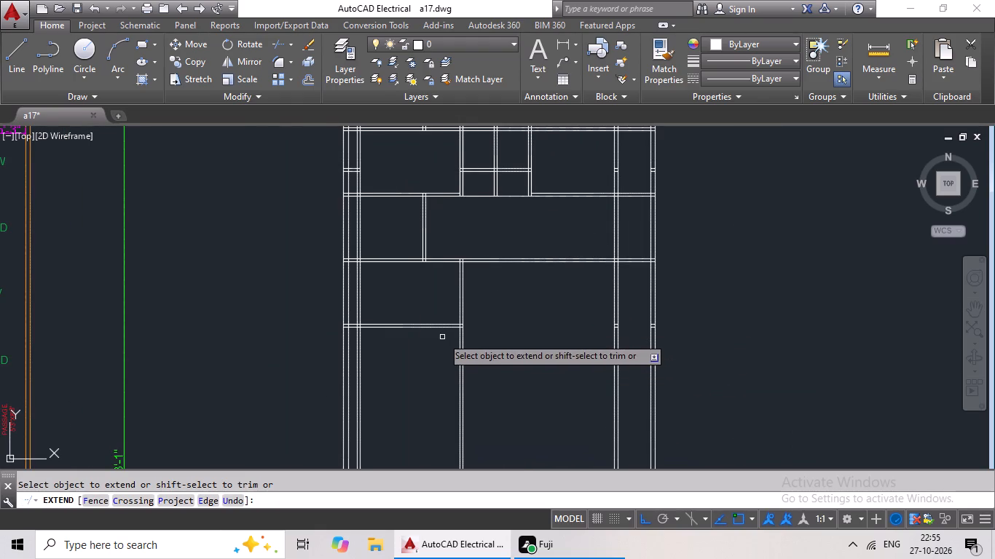
click(442, 328)
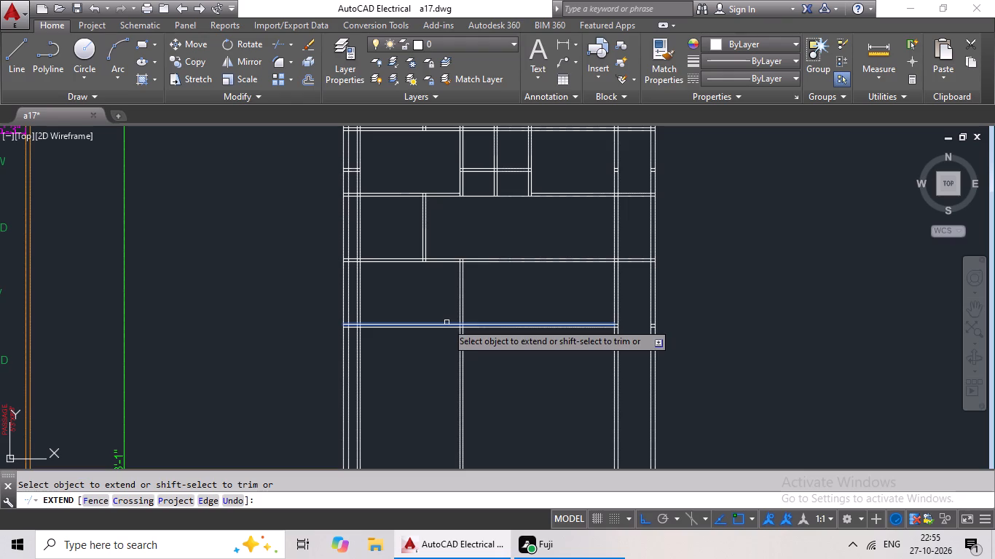
click(447, 322)
key(Escape)
key(Escape)
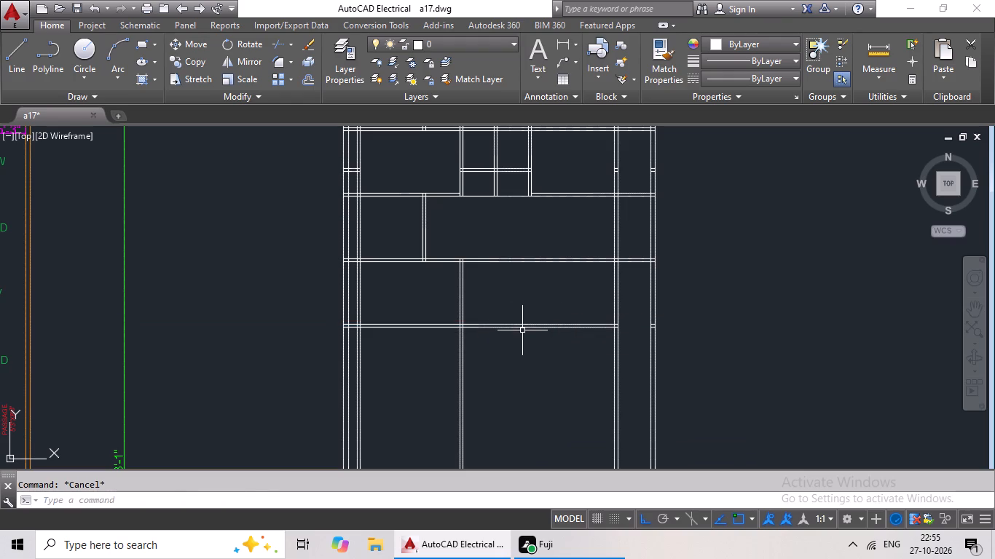
key(Escape)
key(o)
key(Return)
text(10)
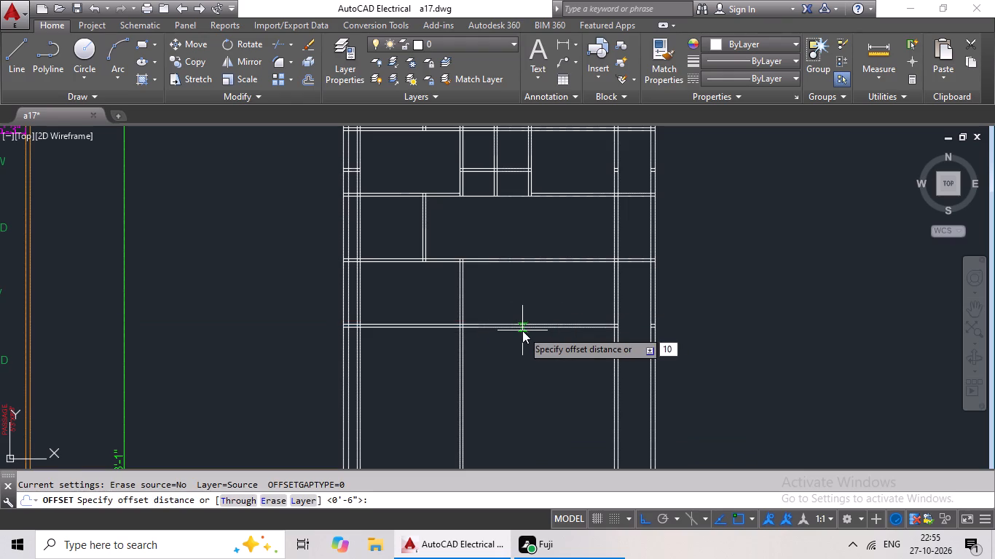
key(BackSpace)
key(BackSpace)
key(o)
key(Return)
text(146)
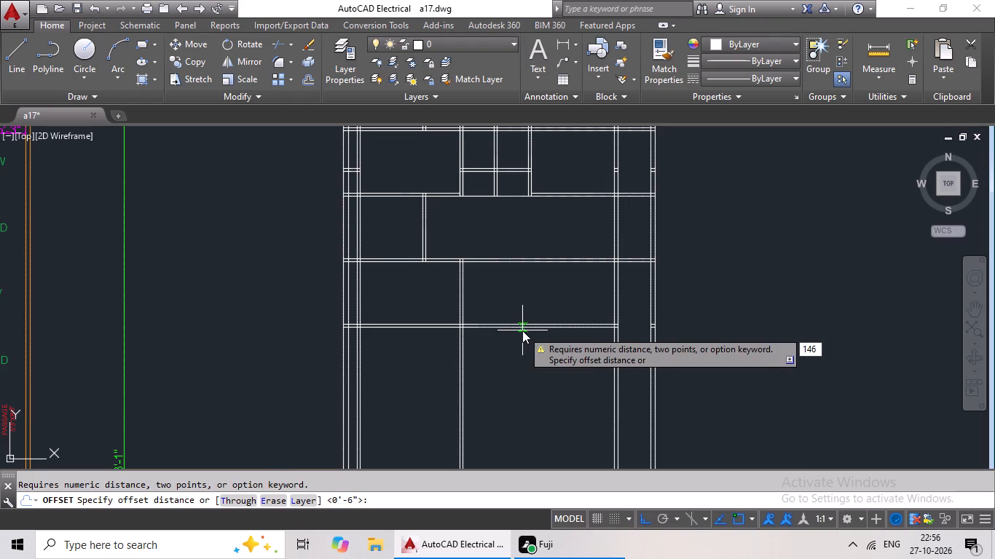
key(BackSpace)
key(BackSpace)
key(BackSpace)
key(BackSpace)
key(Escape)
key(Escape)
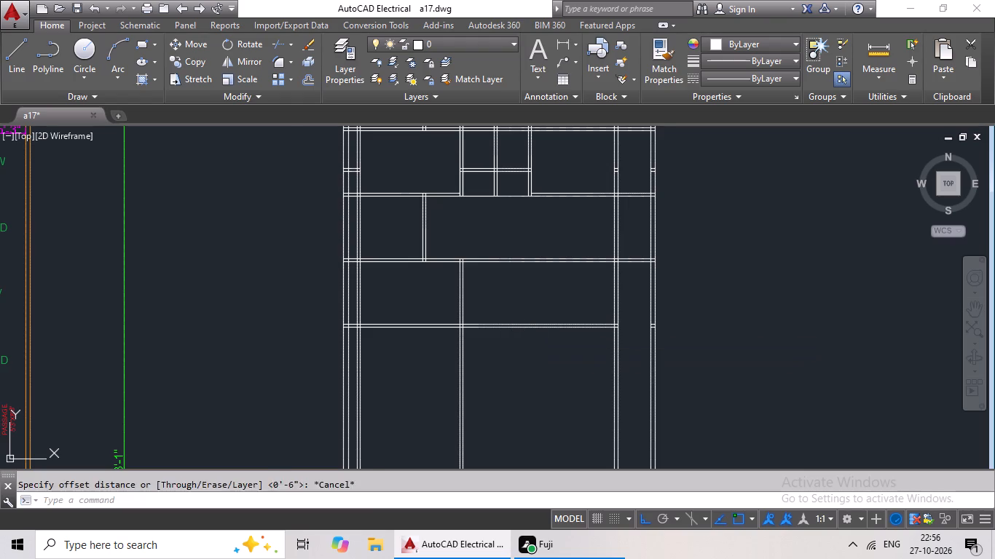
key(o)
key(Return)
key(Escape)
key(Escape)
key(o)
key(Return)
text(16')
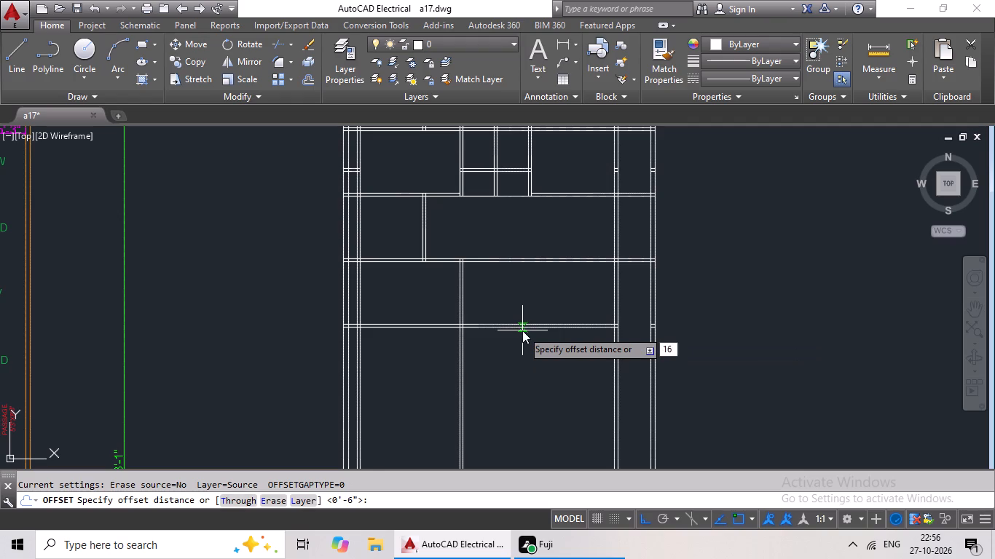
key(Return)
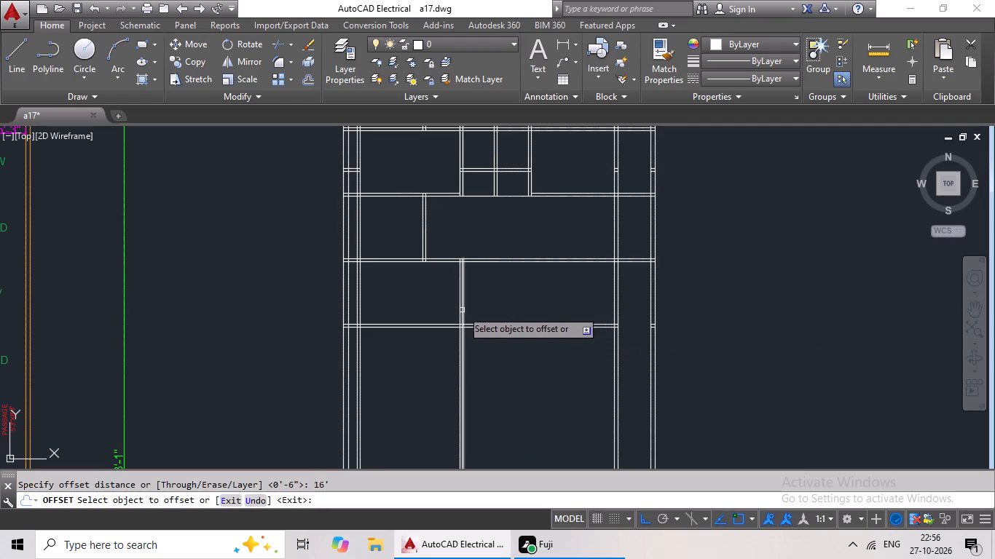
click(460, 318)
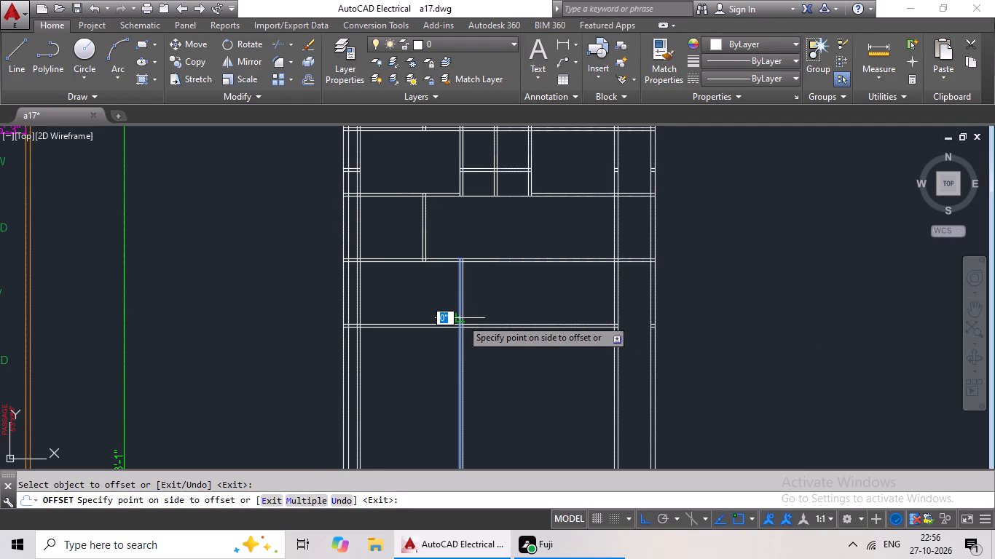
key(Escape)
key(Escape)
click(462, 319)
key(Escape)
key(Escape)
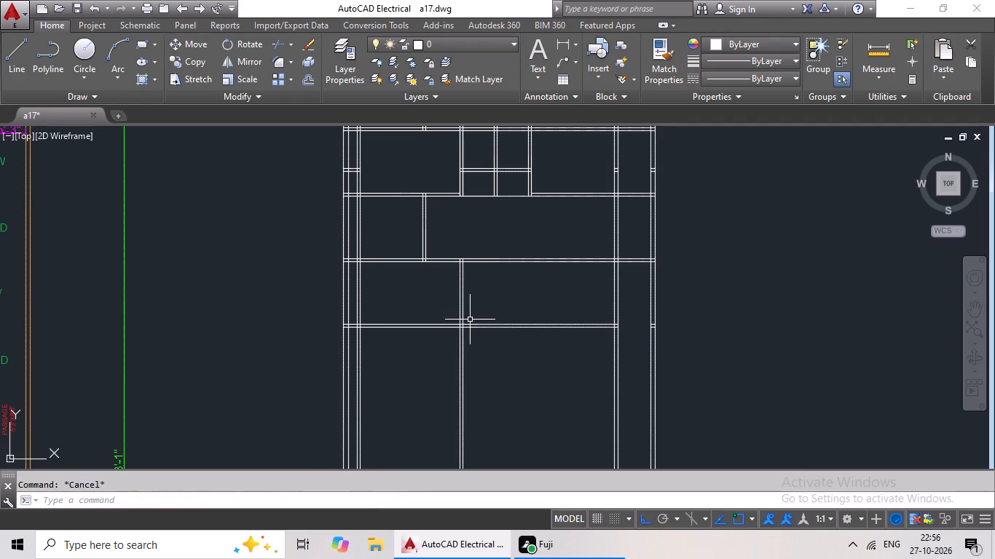
Offset the right line of the vertical partition below the long horizontal wall 16' to the right.
key(o)
key(Return)
text(16')
key(Return)
drag(463, 317, 463, 317)
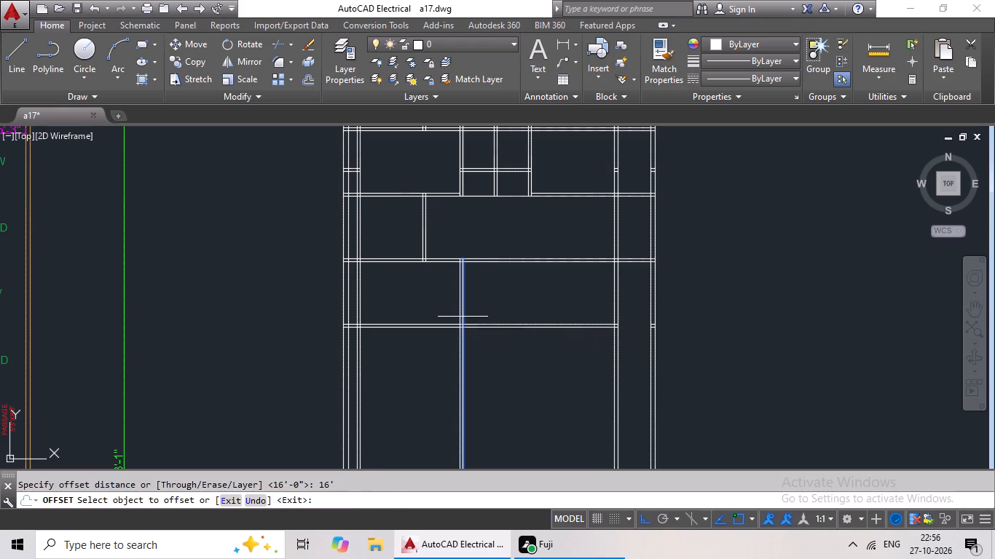
drag(463, 317, 481, 316)
click(576, 314)
key(Escape)
key(Escape)
Offset the new vertical line 6" to the right to form the second vertical partition wall.
key(o)
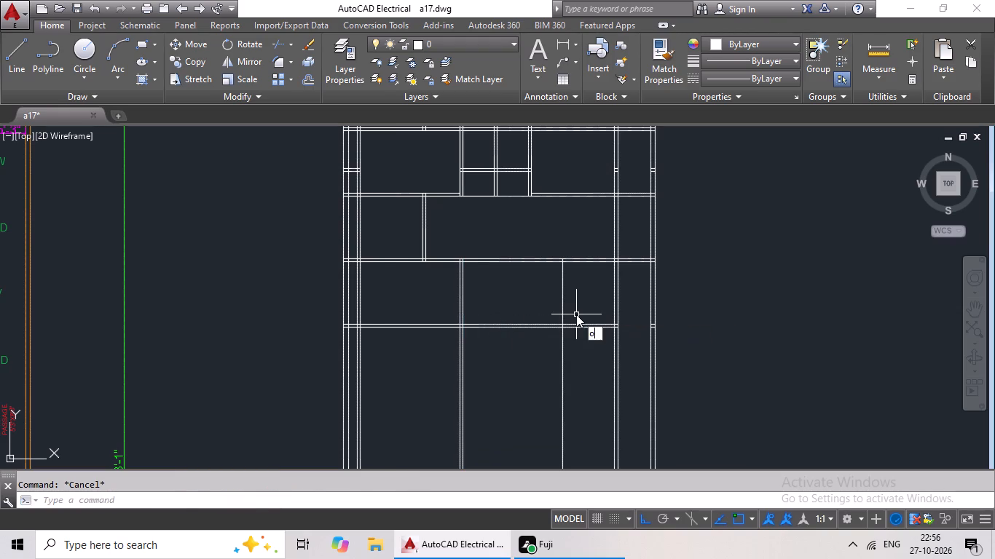
key(Return)
key(6)
key(shift+quotedbl)
key(Return)
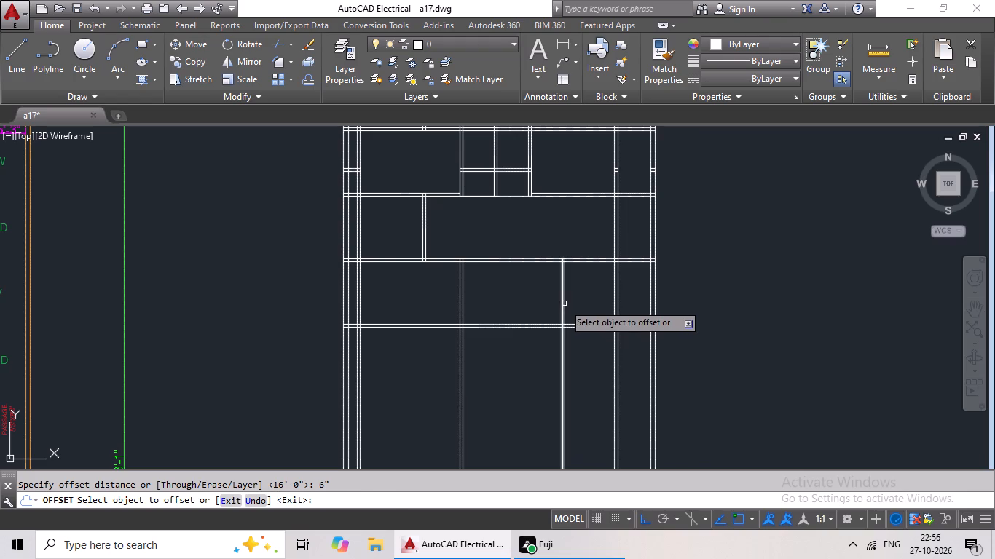
click(564, 304)
click(572, 297)
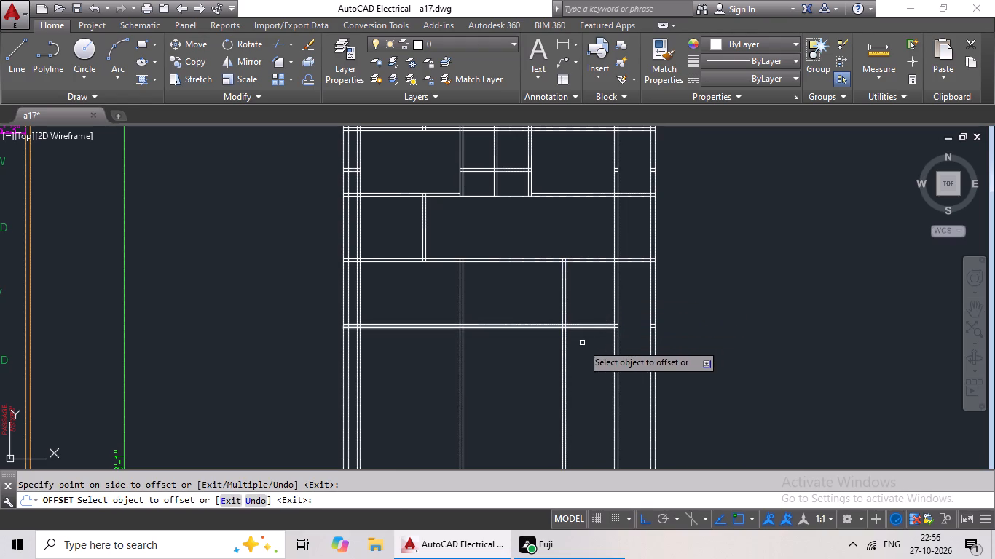
middle_drag(581, 344, 589, 305)
key(Escape)
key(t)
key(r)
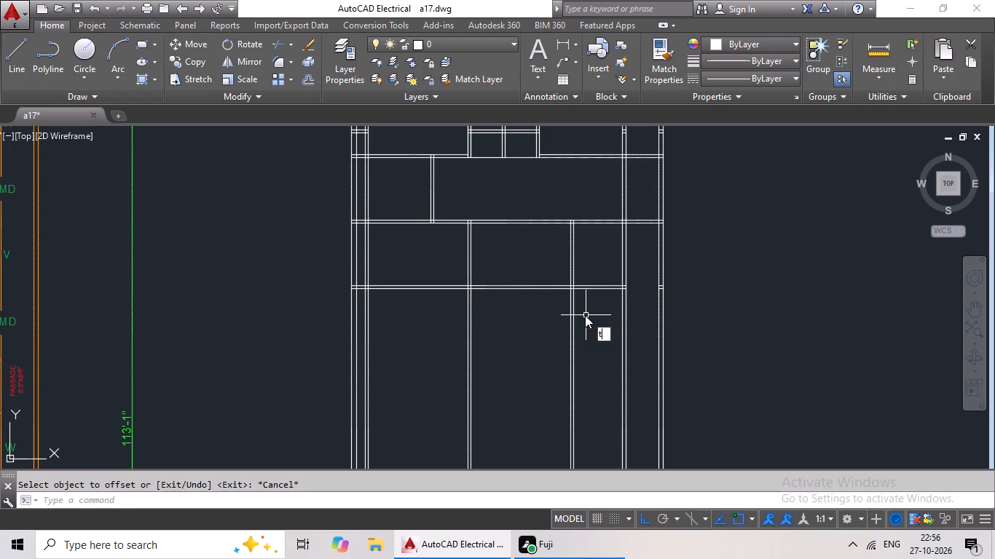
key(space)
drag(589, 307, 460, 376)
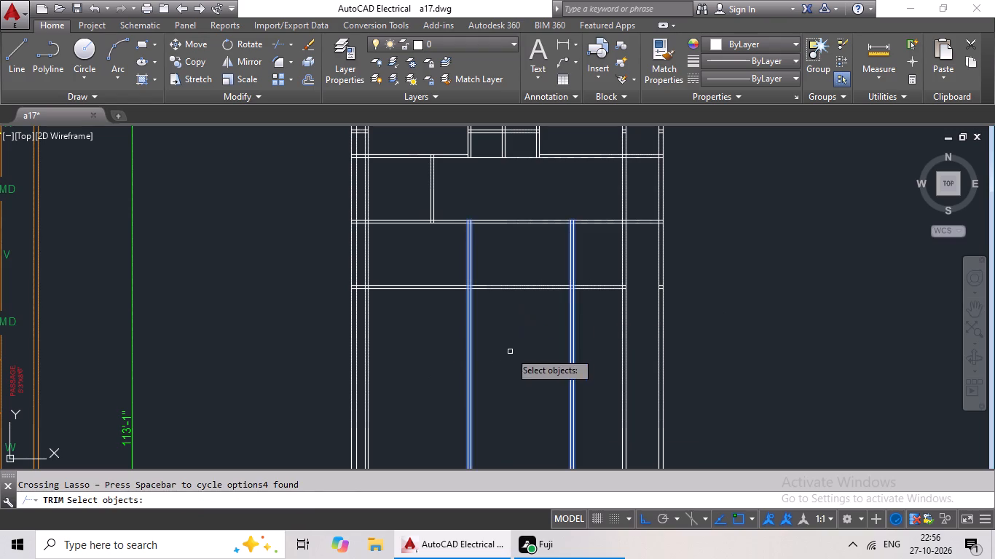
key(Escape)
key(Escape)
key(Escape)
Trim both vertical partition walls where they run below the lowest horizontal partition.
text(tr)
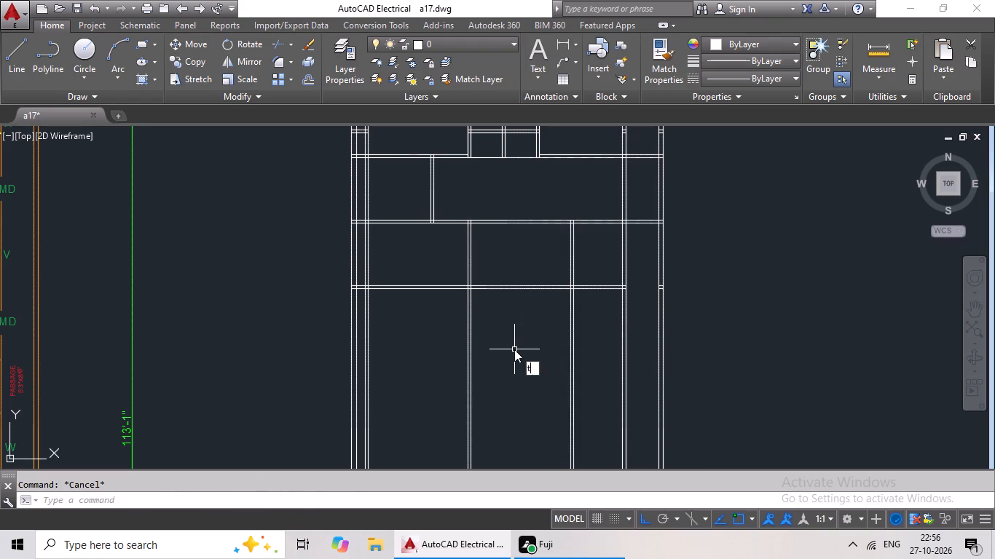
key(space)
key(space)
drag(594, 336, 450, 395)
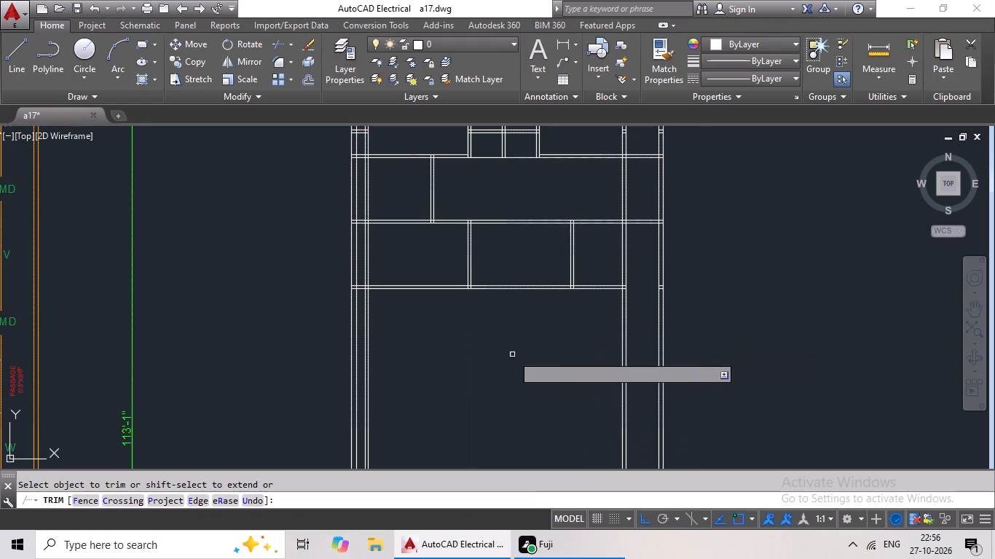
middle_drag(514, 344, 503, 378)
key(Escape)
key(Escape)
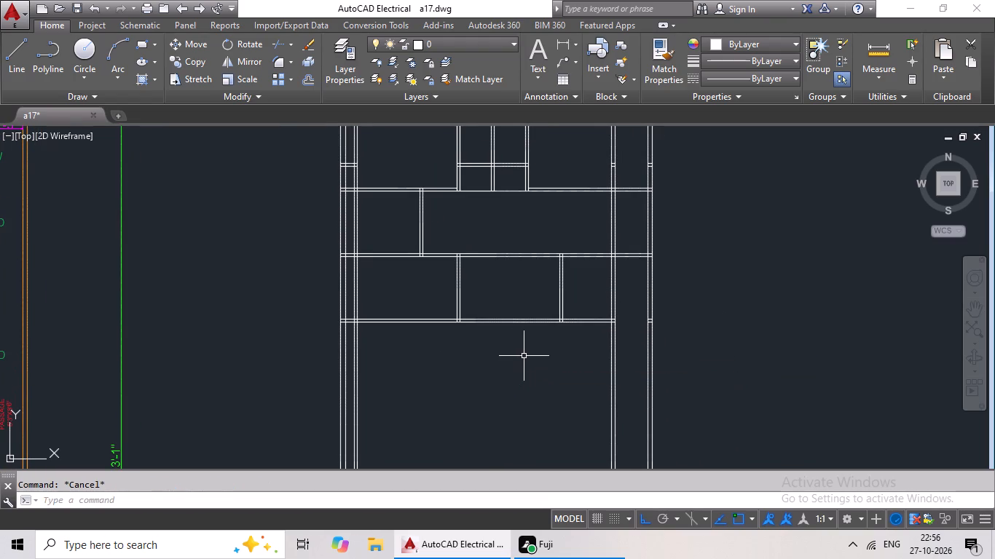
Offset the innermost line of the left outer wall 10' to the right into the plan.
middle_drag(524, 354, 536, 333)
key(Escape)
key(Escape)
key(o)
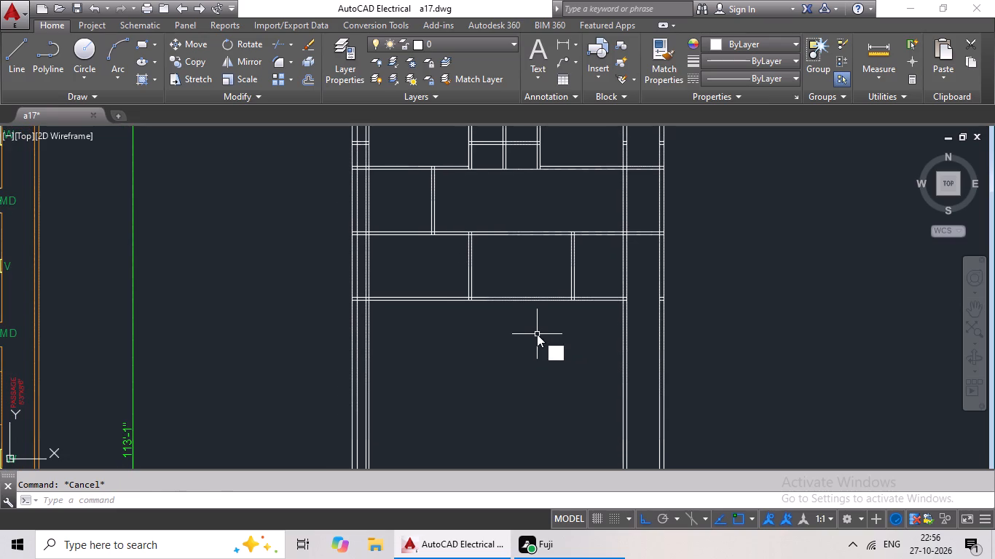
key(Return)
text(10')
key(Return)
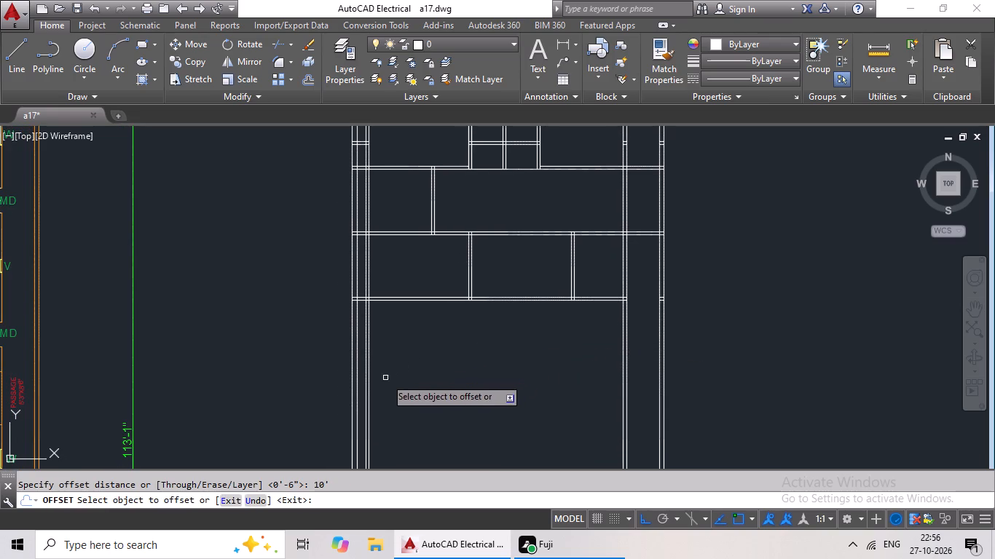
click(369, 395)
click(450, 394)
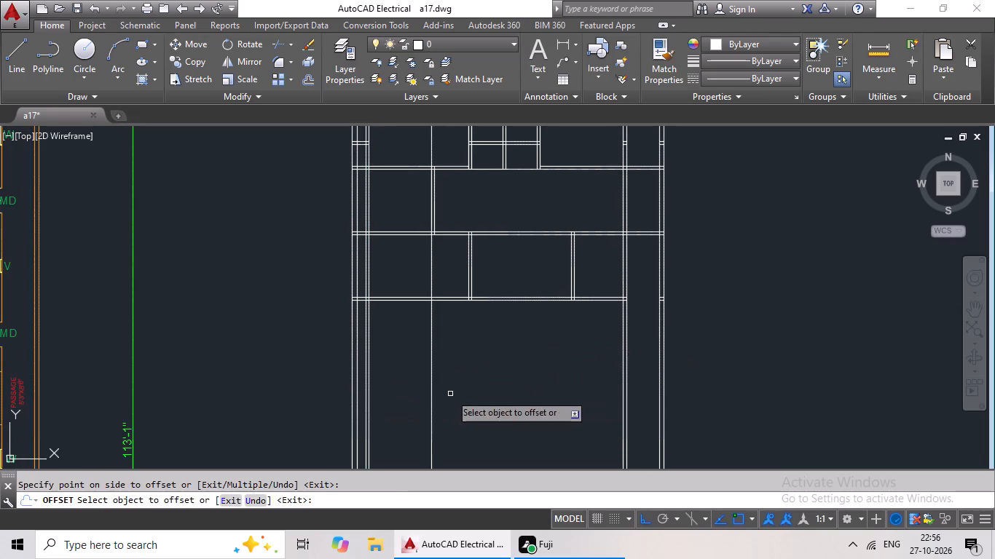
key(Escape)
key(Escape)
key(Escape)
Offset the new full-height vertical line 6" to the right to form a vertical partition wall.
key(o)
key(Return)
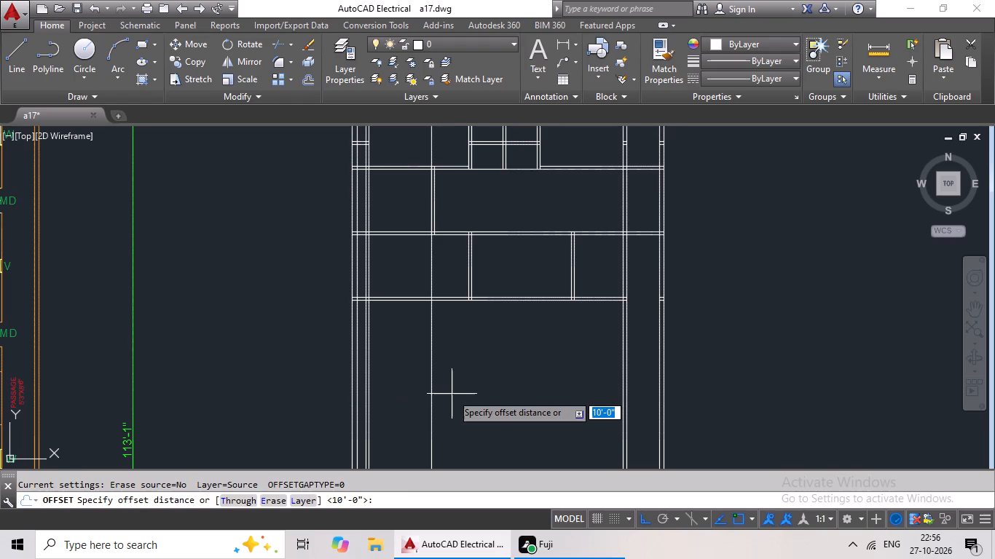
key(6)
key(shift+quotedbl)
key(Return)
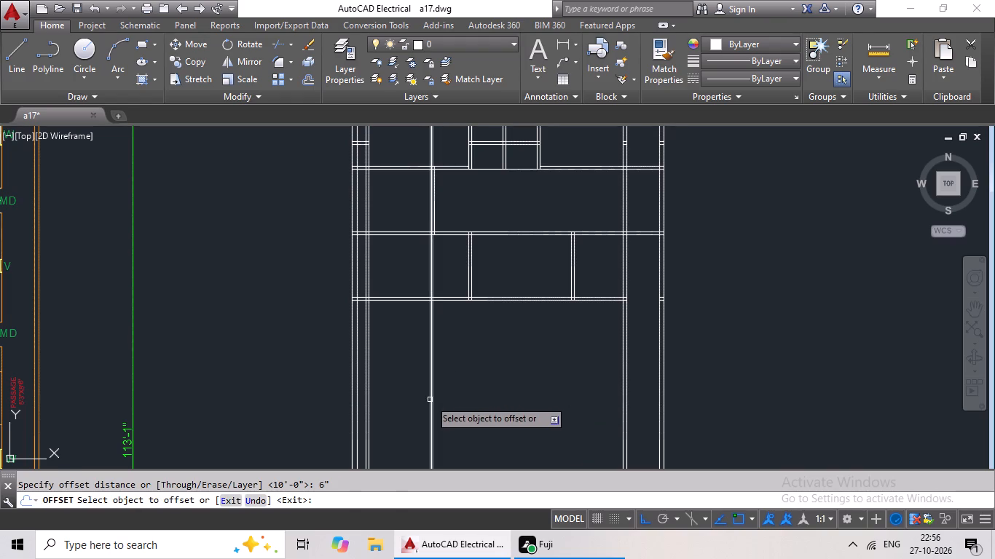
click(430, 400)
click(455, 393)
key(Escape)
key(Escape)
key(Escape)
key(Escape)
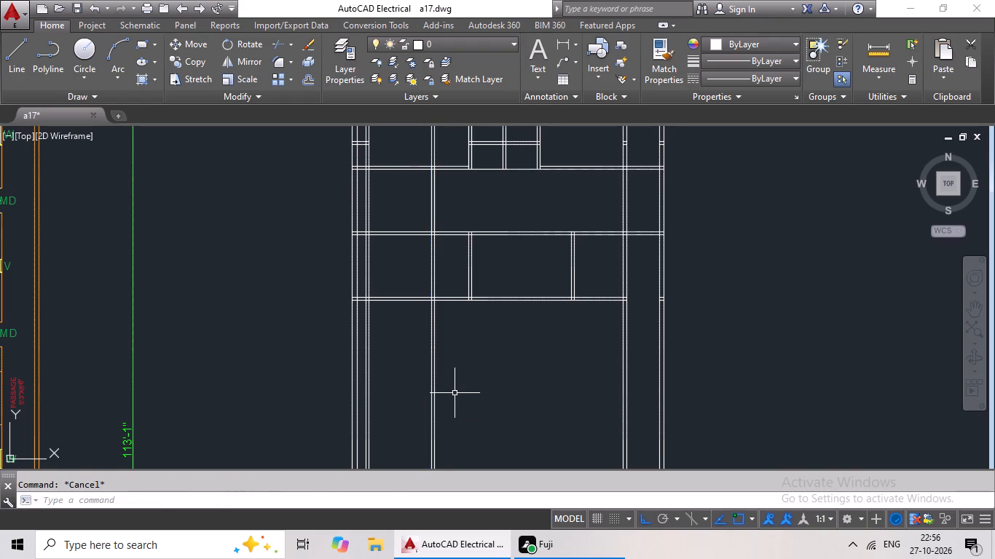
Offset the lower line of the lowest horizontal partition wall 4' down into the plan.
scroll(455, 393, down, 1)
middle_drag(459, 391, 431, 409)
middle_drag(440, 405, 451, 385)
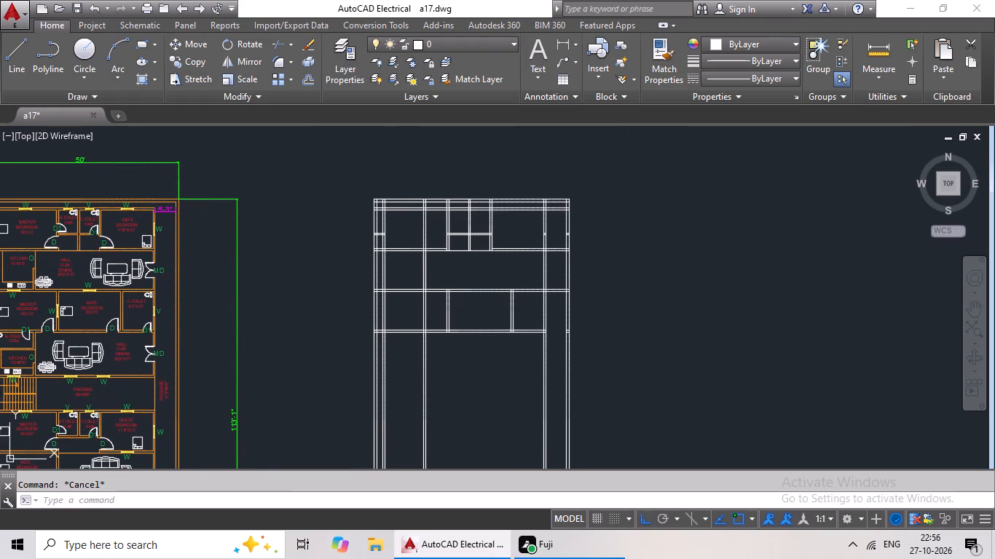
key(Escape)
key(Escape)
key(Escape)
key(o)
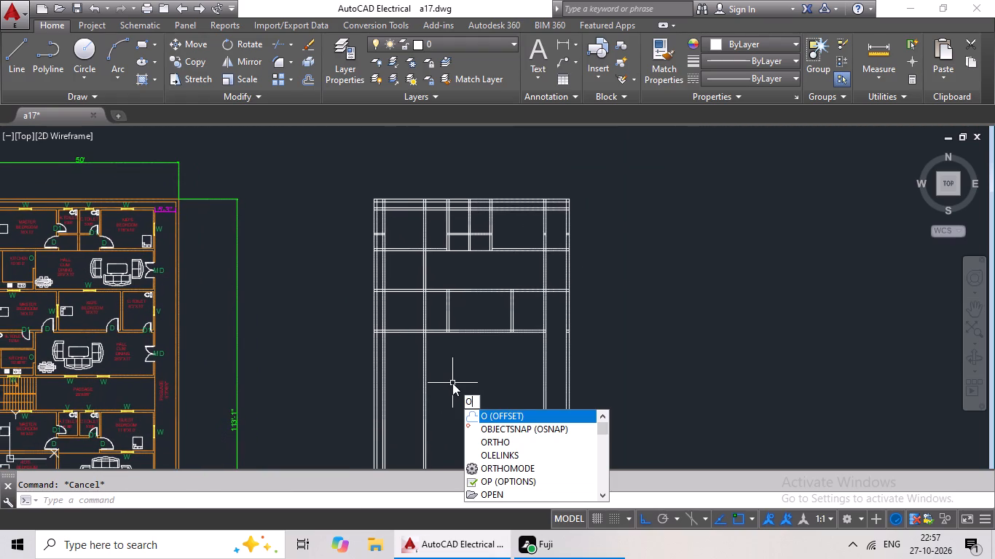
key(Return)
text(4')
key(Return)
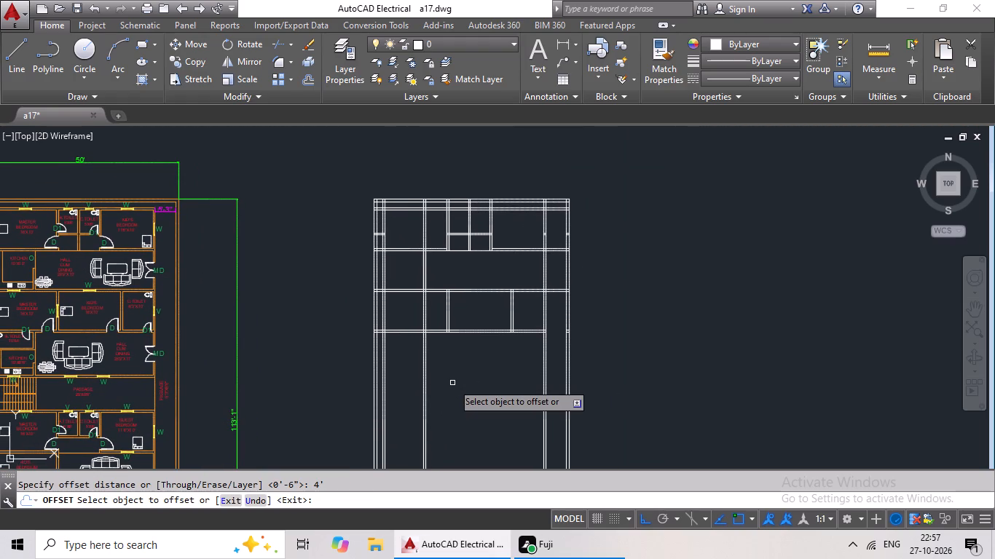
click(415, 333)
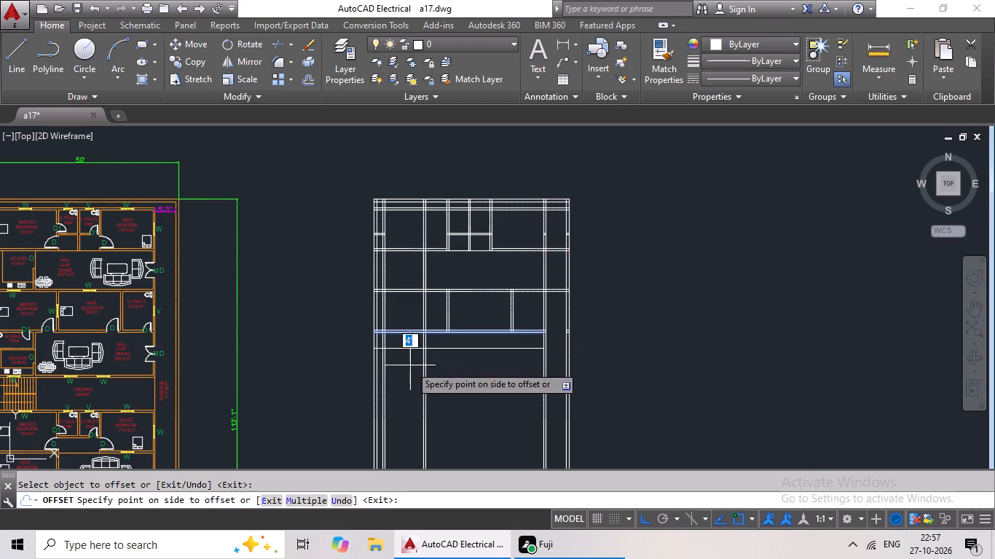
click(410, 365)
key(Escape)
key(Escape)
Offset the new horizontal line 6" downward to form the next horizontal partition wall.
key(o)
key(Return)
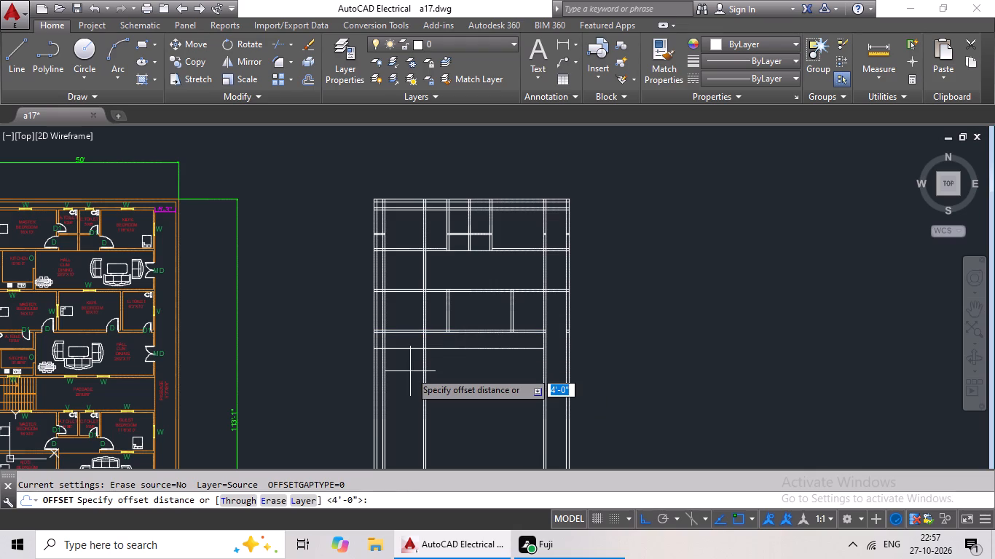
text(6")
key(Return)
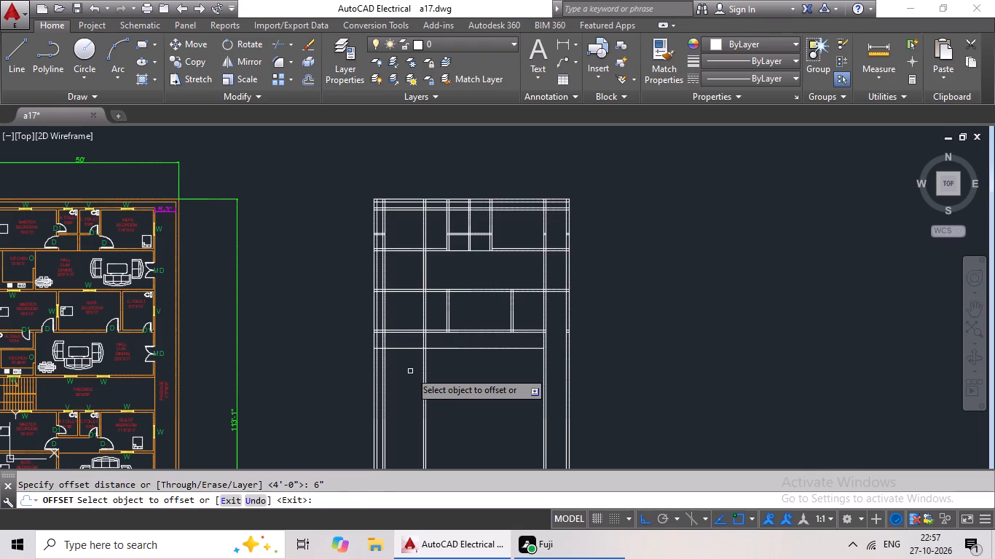
click(405, 349)
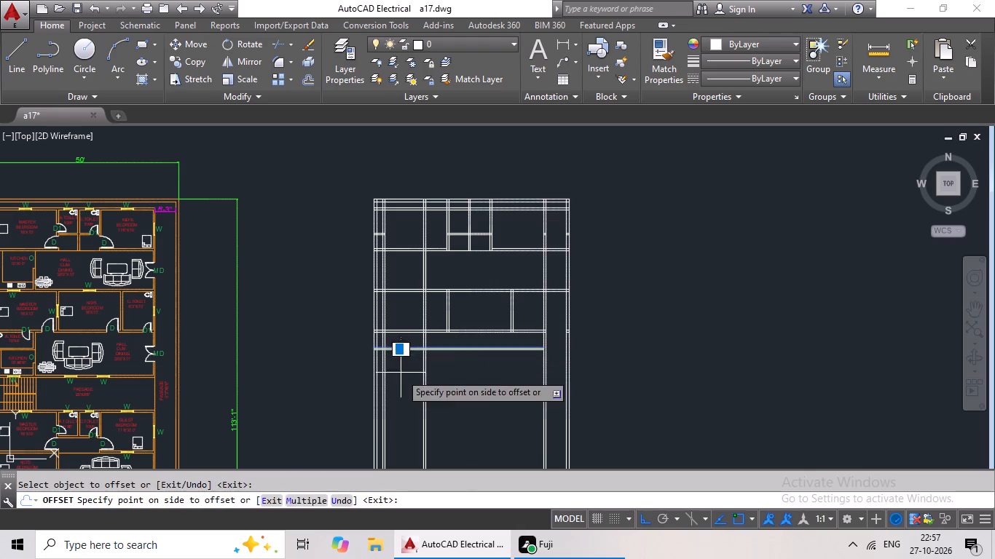
click(401, 375)
key(Escape)
key(Escape)
key(Escape)
Trim both lines of the 6" vertical partition wall out of the top-left room, above the first interior horizontal wall.
text(tr)
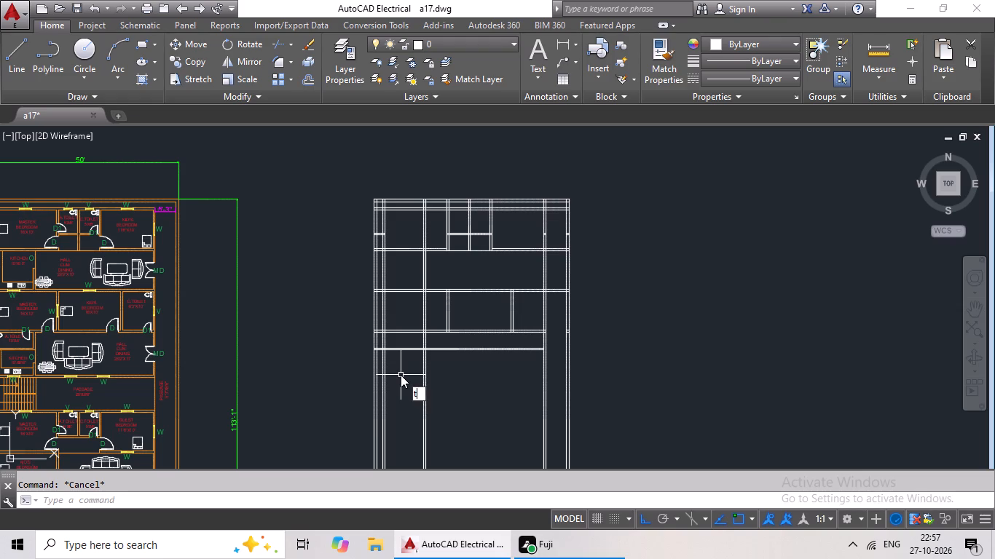
key(space)
key(space)
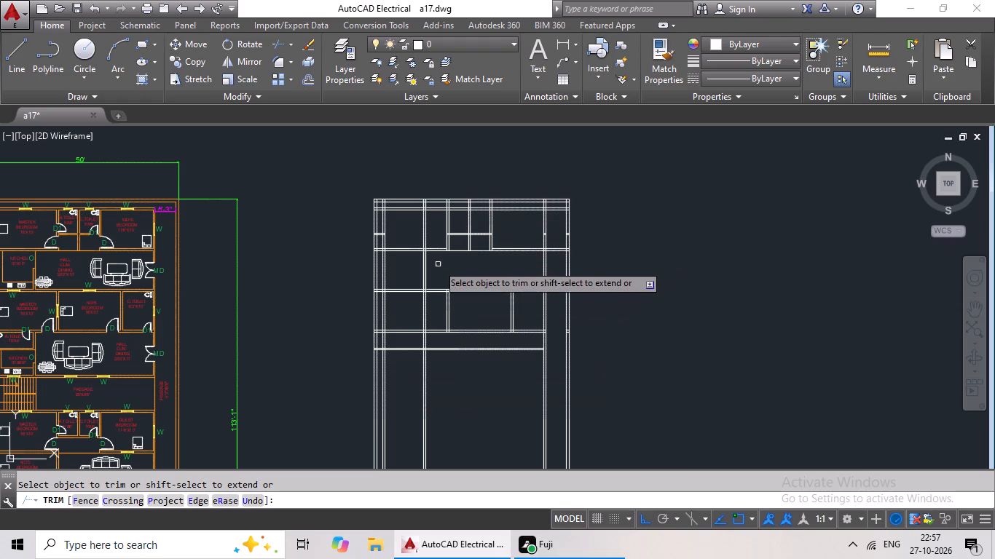
scroll(431, 273, up, 1)
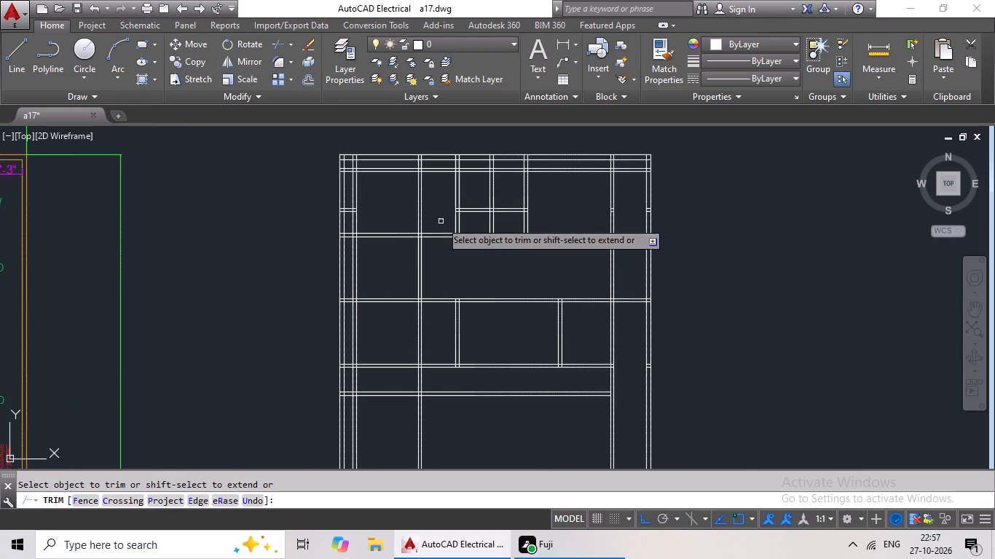
scroll(436, 211, up, 2)
drag(445, 183, 357, 225)
scroll(375, 234, down, 2)
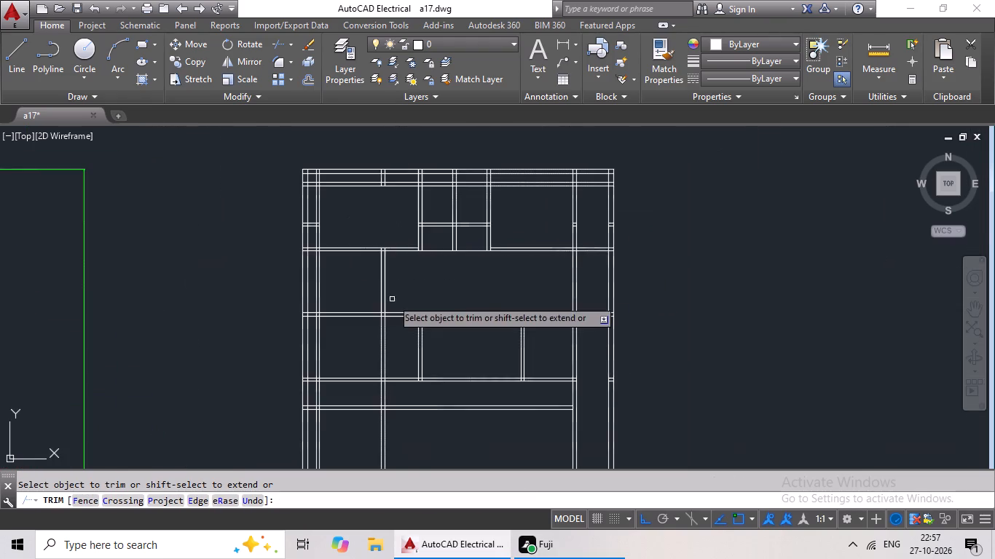
Trim both lines of the same vertical partition out of the left room between the second and third interior horizontal walls.
middle_drag(392, 298, 429, 195)
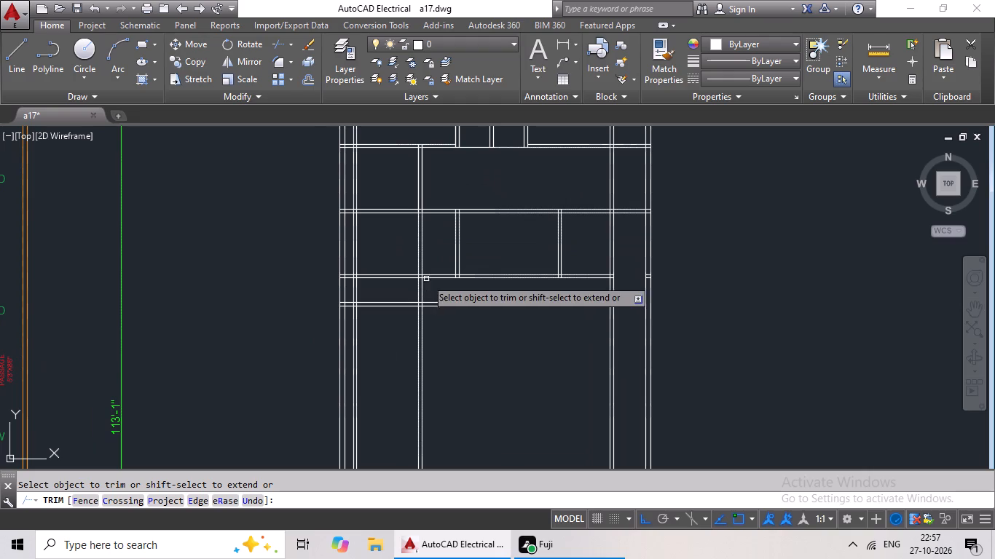
scroll(420, 247, up, 2)
drag(465, 210, 389, 247)
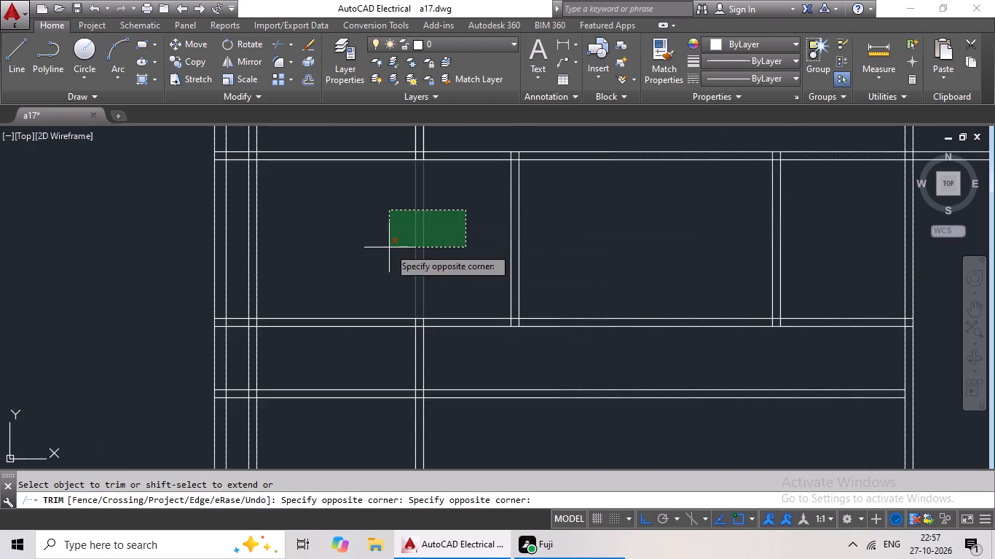
click(389, 247)
middle_drag(417, 272, 436, 172)
middle_drag(473, 361, 483, 306)
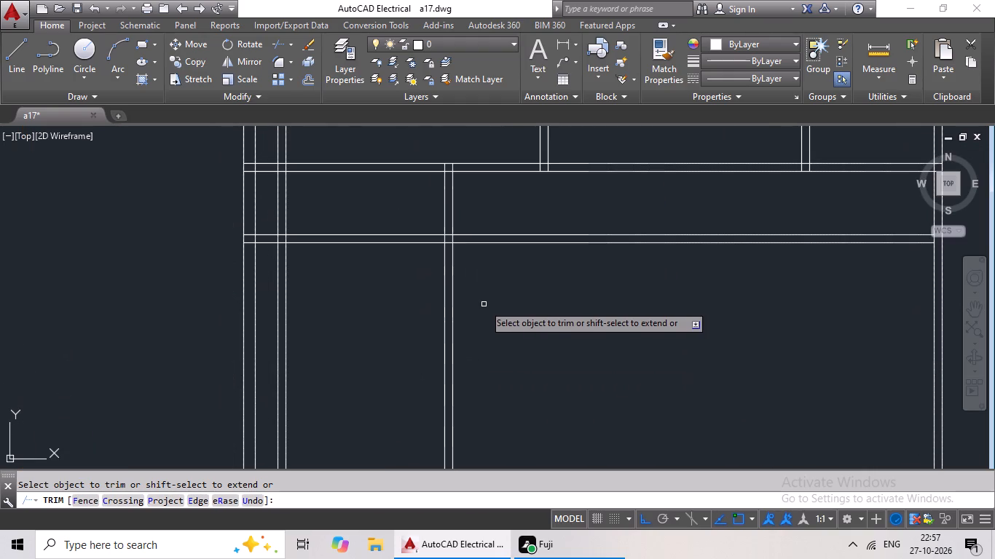
key(Escape)
key(Escape)
key(Escape)
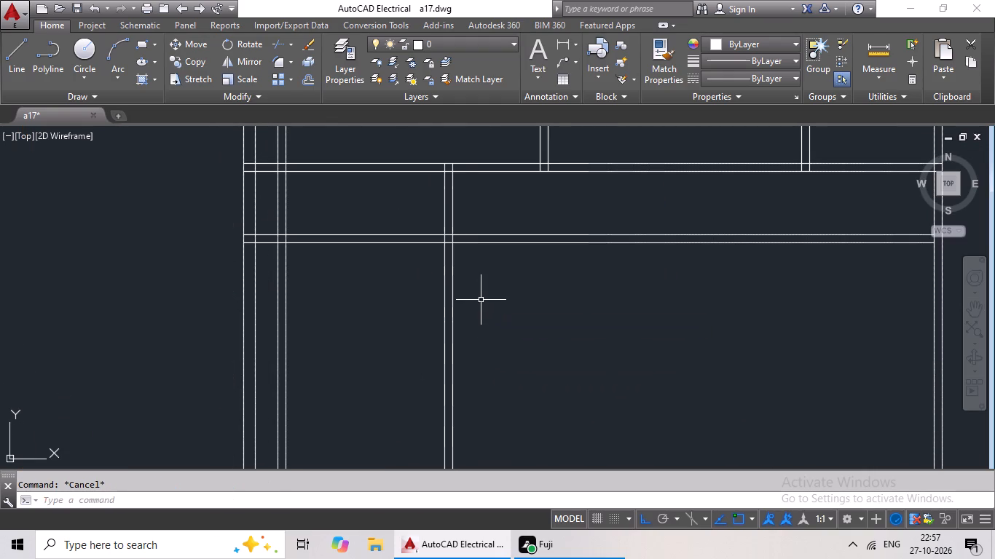
key(Escape)
Trim the lowest horizontal partition wall's two lines to the right of the vertical partition wall.
text(tr)
key(space)
key(space)
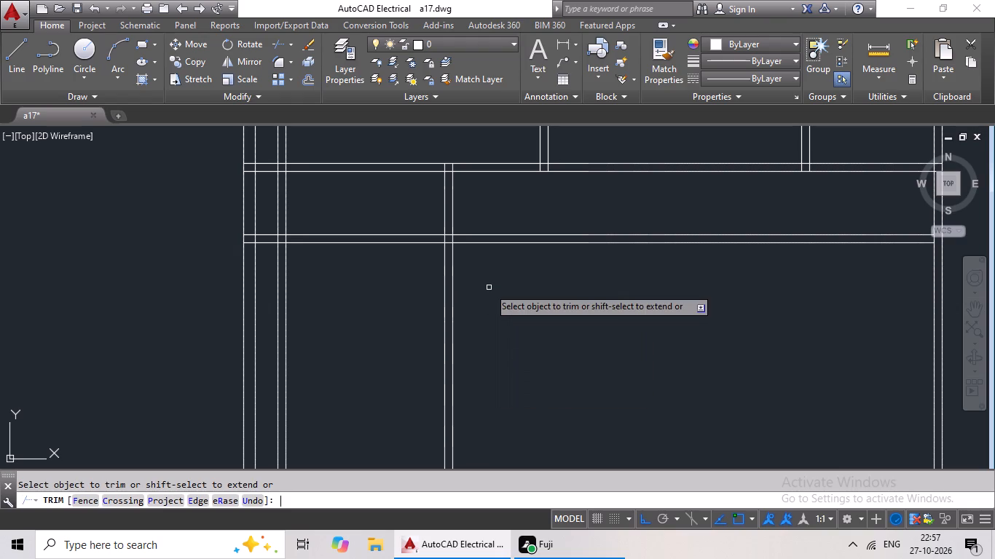
drag(688, 219, 634, 284)
click(634, 284)
key(Escape)
key(Escape)
Offset the lower line of the shortened horizontal partition wall 6'6" downward.
key(o)
key(Return)
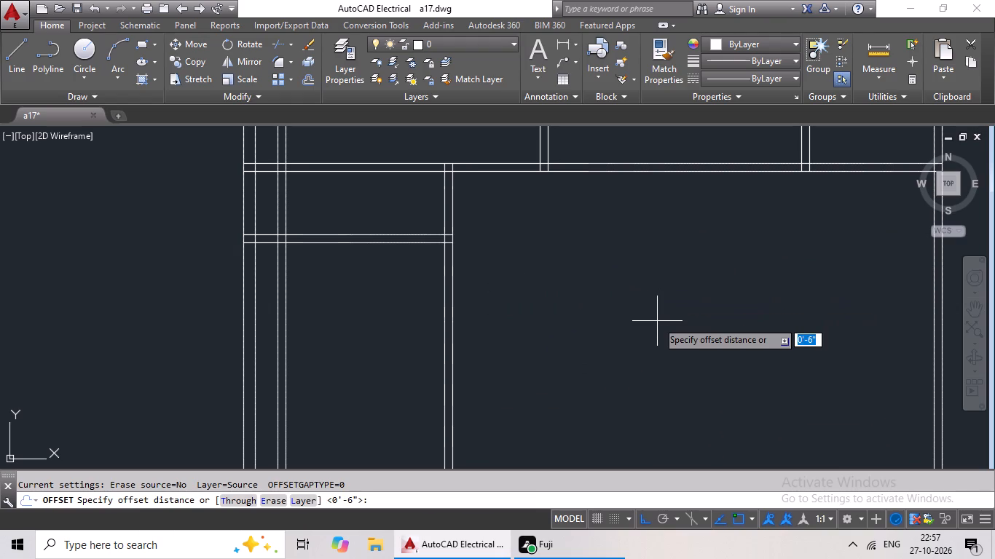
text(6'6")
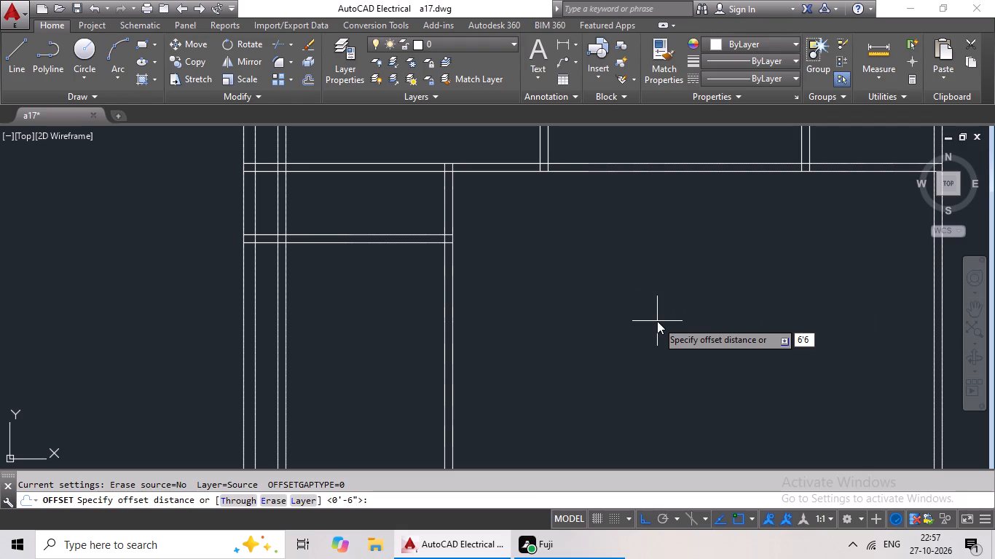
key(Return)
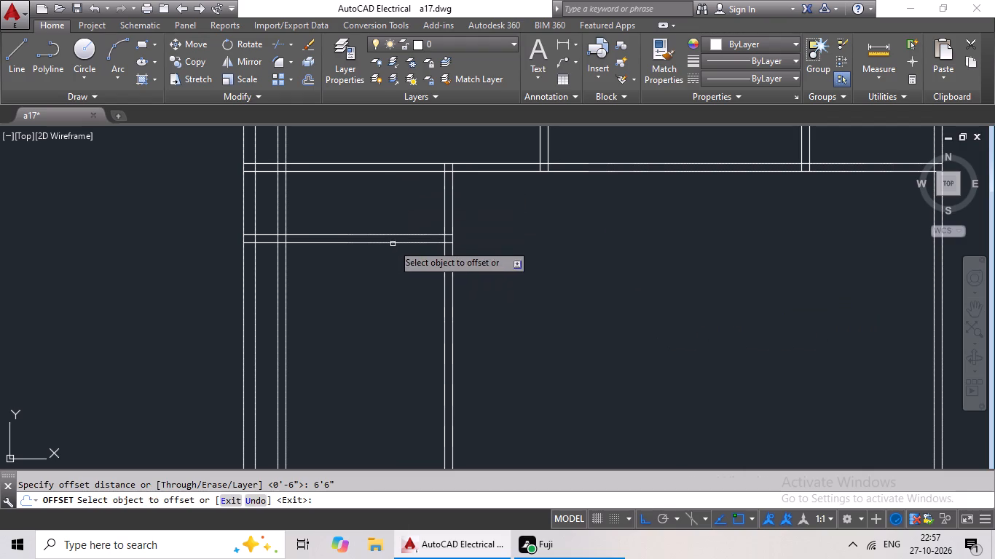
drag(393, 243, 390, 255)
click(382, 292)
key(Escape)
key(Escape)
Offset the new short horizontal line 6" downward to form the next horizontal partition wall.
key(o)
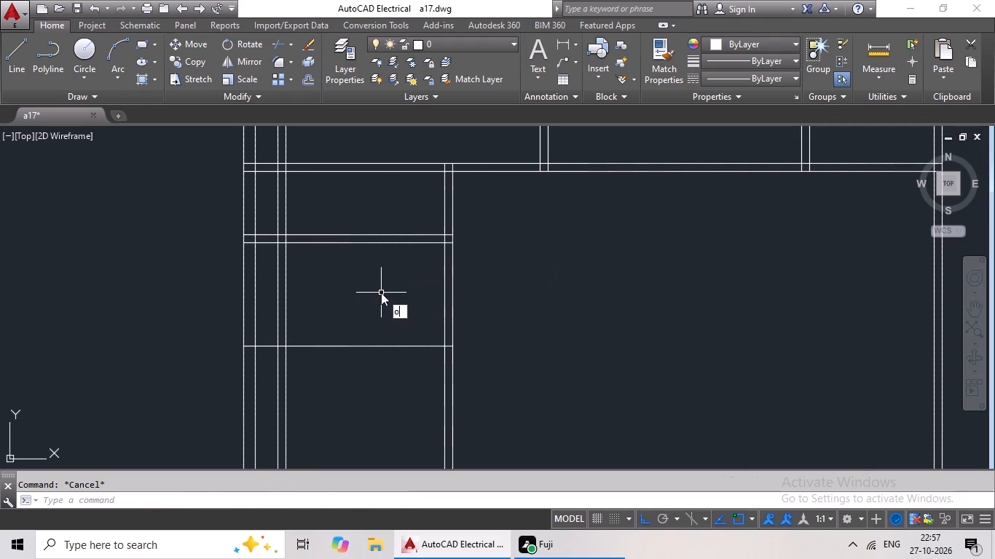
key(Return)
text(6")
key(Return)
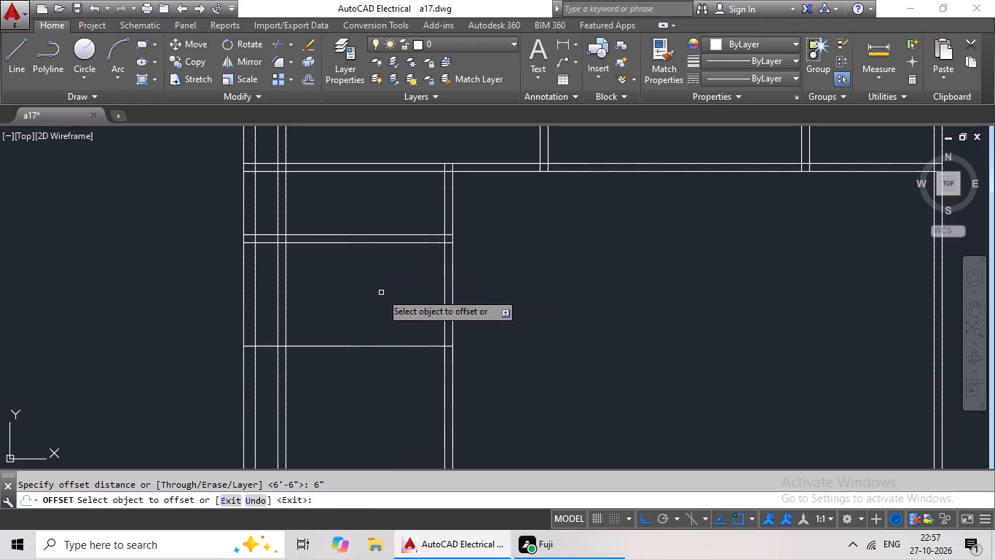
click(339, 346)
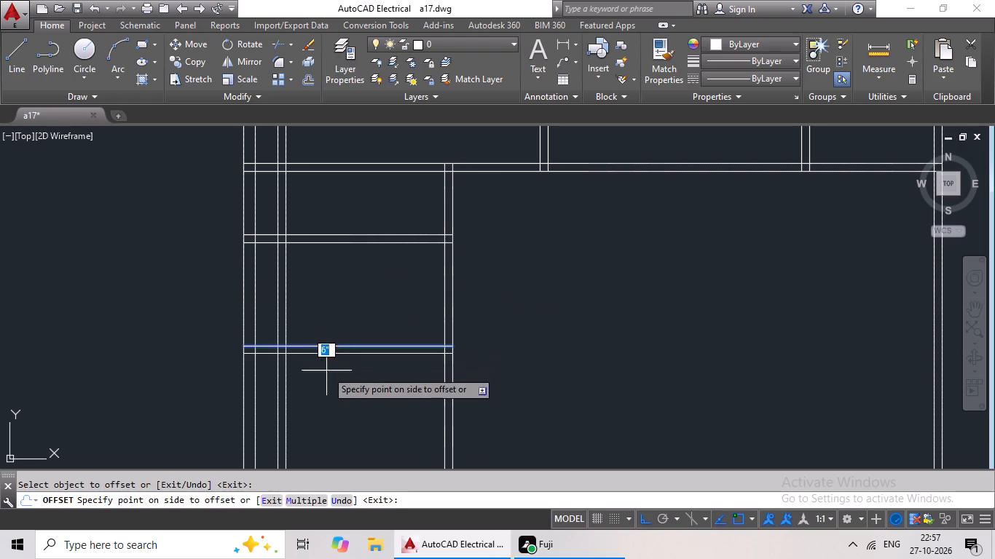
click(326, 370)
key(Escape)
key(Escape)
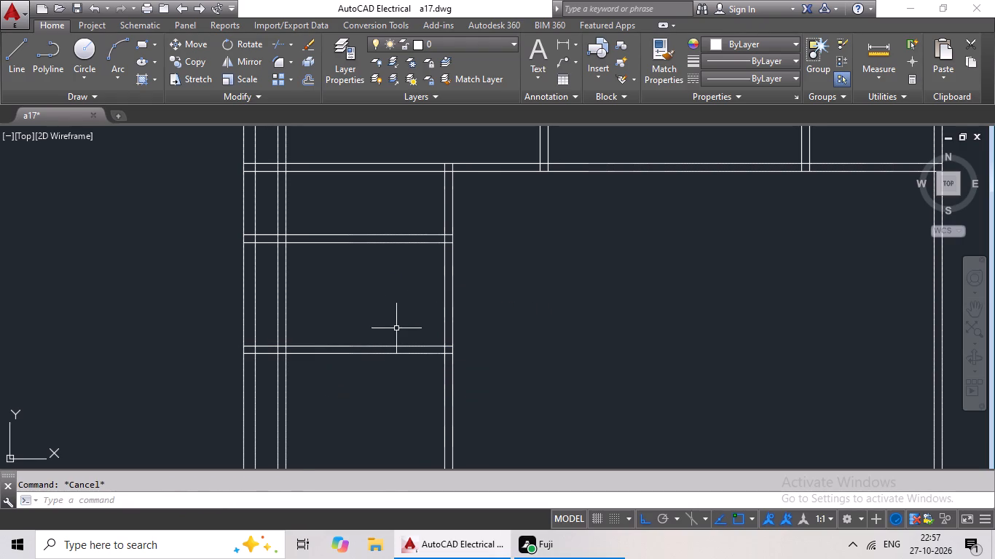
key(Escape)
key(Escape)
Extend both lines of the new horizontal partition wall rightward to the outer line of the right interior vertical wall.
key(e)
key(x)
key(space)
key(space)
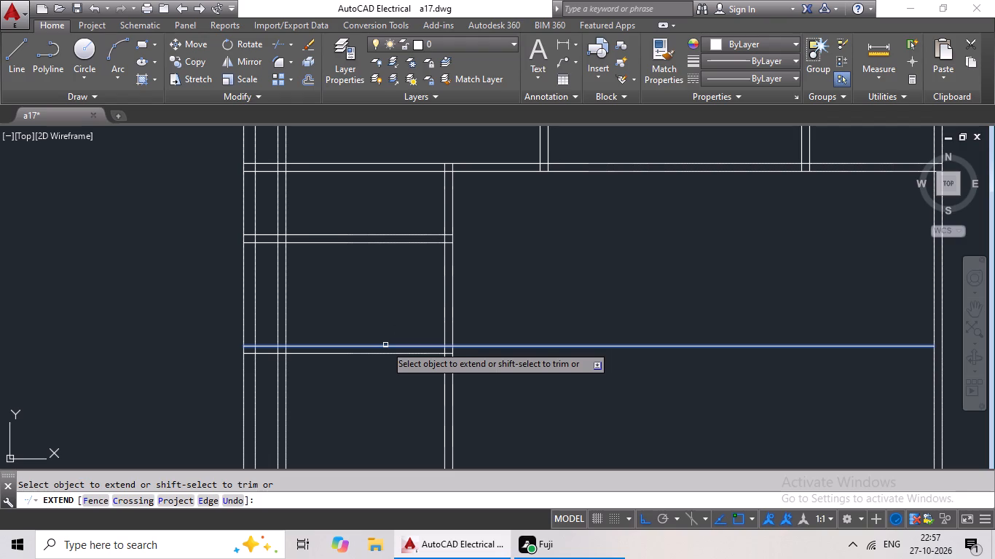
click(385, 345)
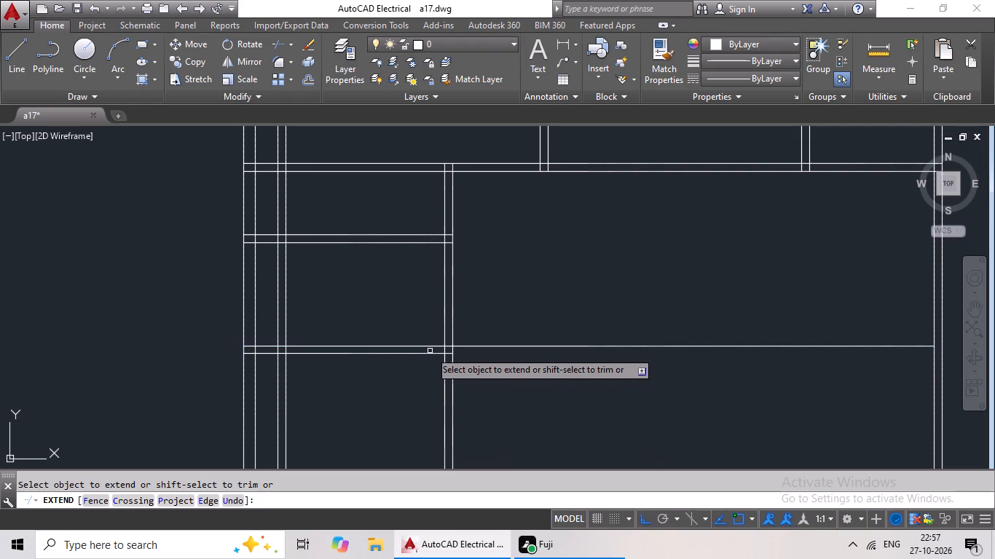
click(425, 354)
middle_drag(575, 406, 395, 401)
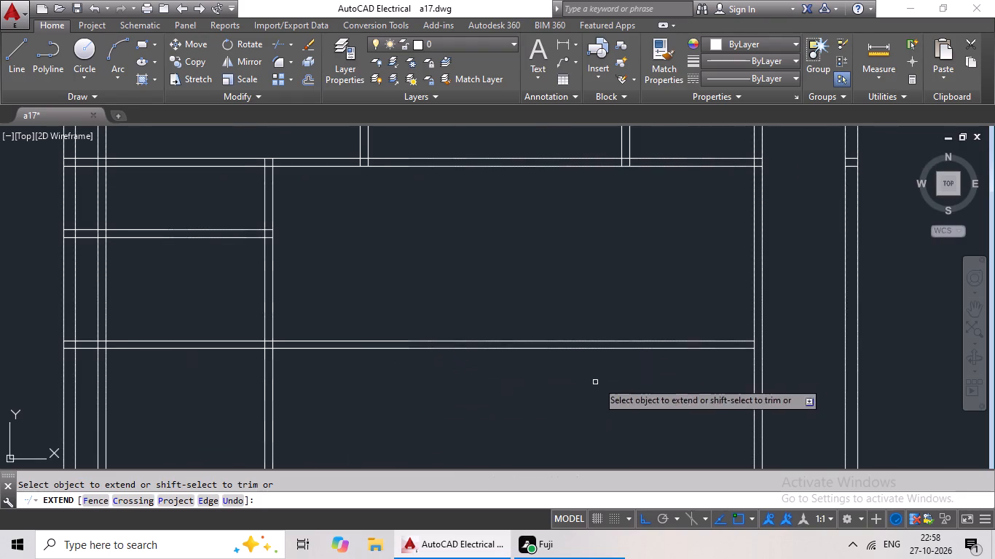
click(693, 341)
click(709, 349)
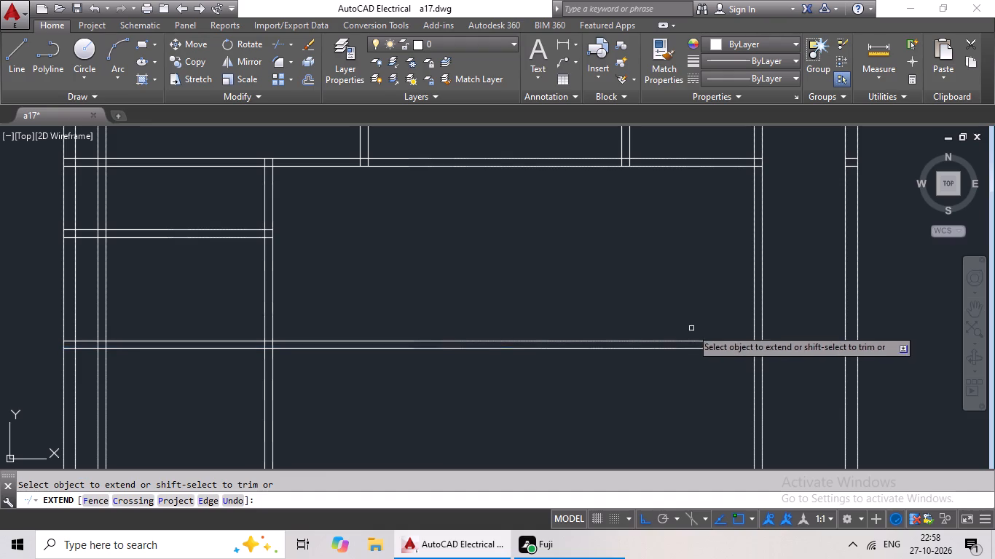
middle_drag(701, 293, 812, 286)
scroll(701, 293, down, 1)
middle_drag(798, 288, 699, 302)
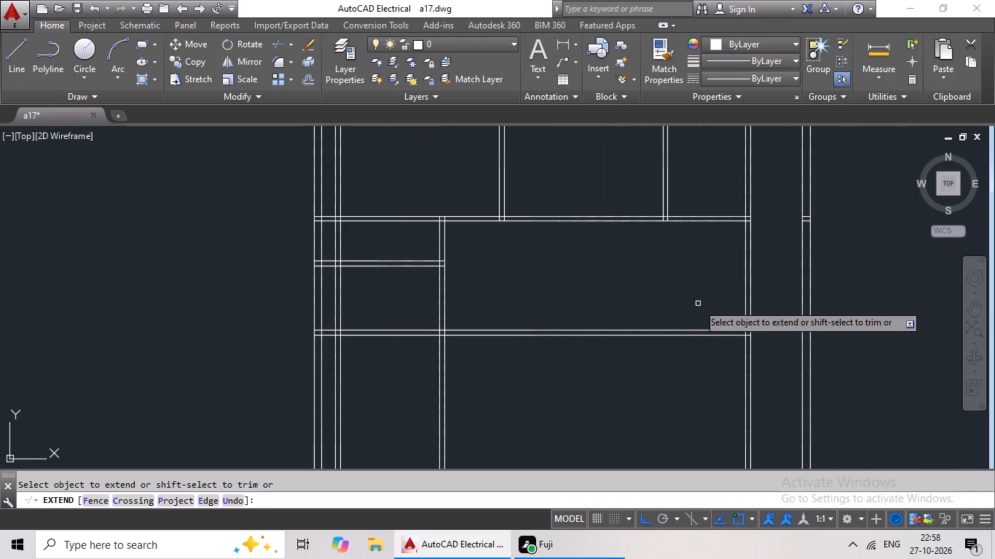
key(Escape)
key(Escape)
Offset the lower line of the extended horizontal wall 8'6" downward.
middle_drag(670, 328, 689, 280)
scroll(649, 374, up, 1)
middle_drag(649, 374, 680, 338)
key(Escape)
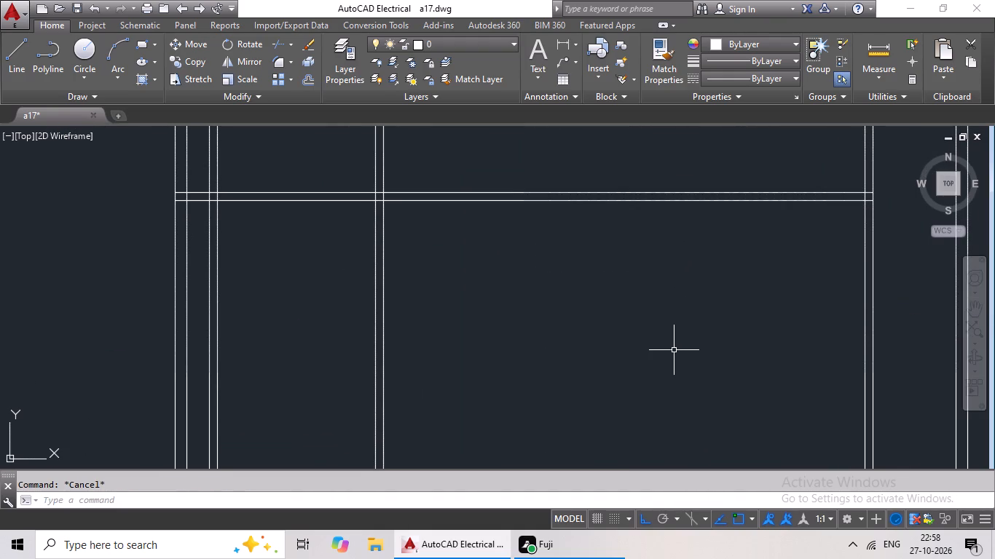
key(Escape)
scroll(669, 357, down, 1)
key(Escape)
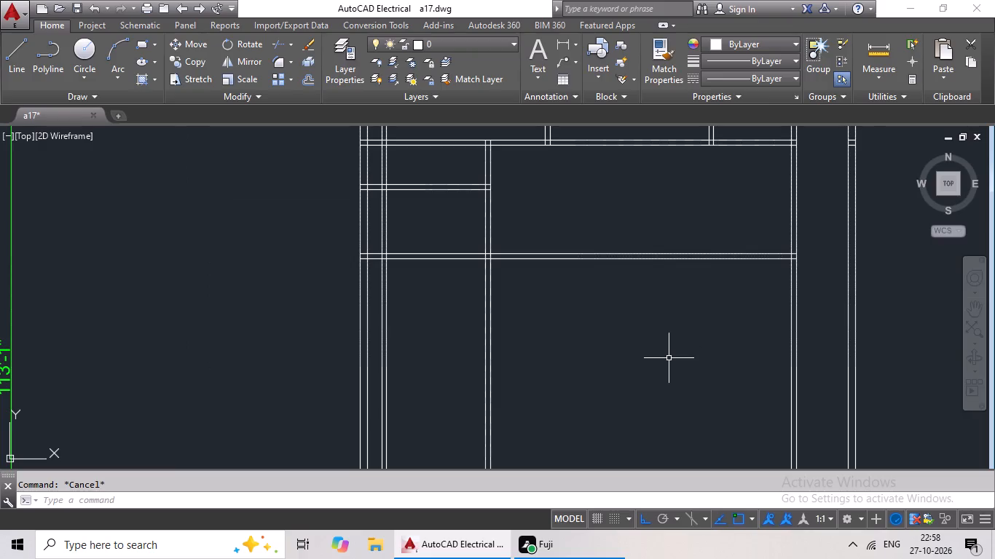
key(o)
key(Return)
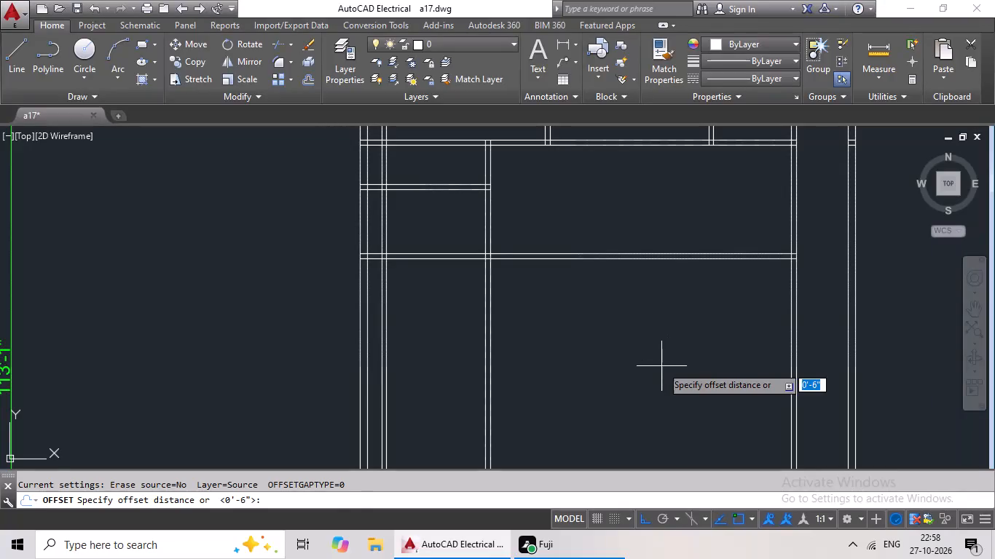
text(8'6")
key(Return)
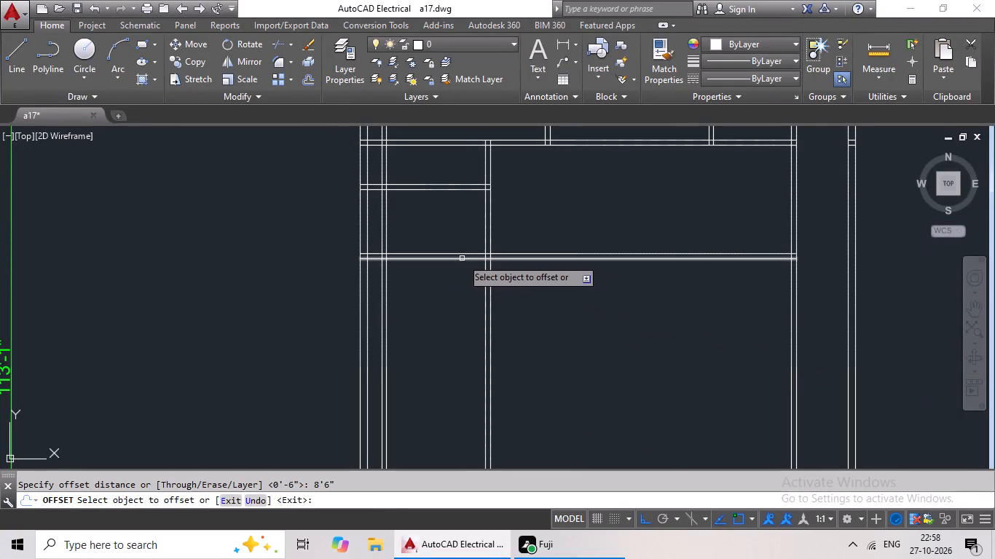
click(462, 258)
click(455, 298)
key(Escape)
key(Escape)
key(Escape)
Offset the new full-width horizontal line 6" downward to form the next horizontal wall.
key(o)
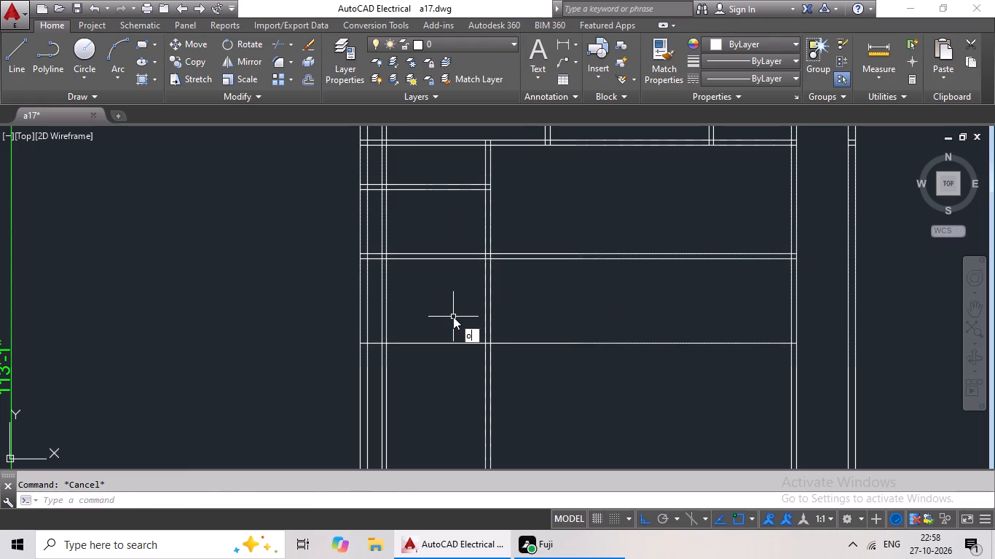
key(Return)
text(6")
key(Return)
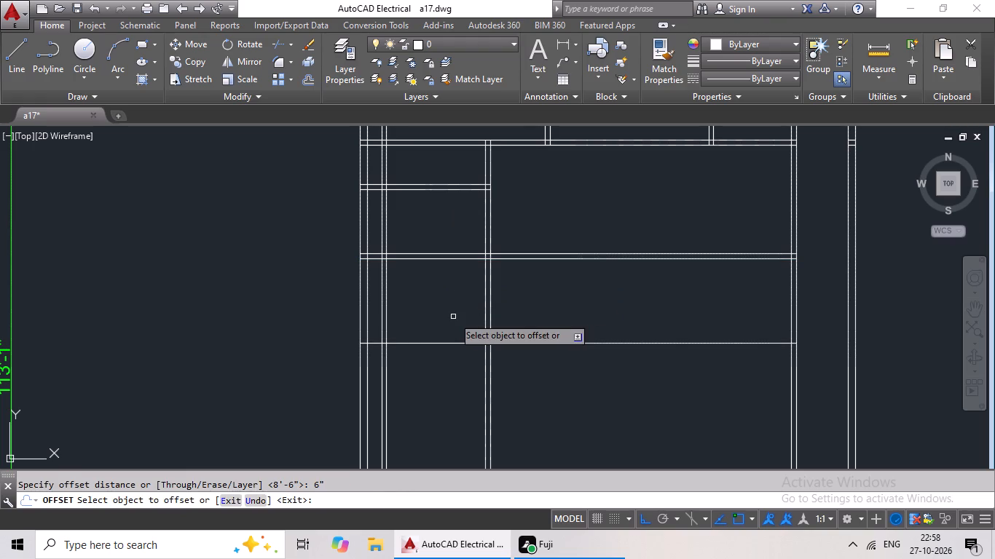
drag(433, 342, 422, 368)
click(414, 386)
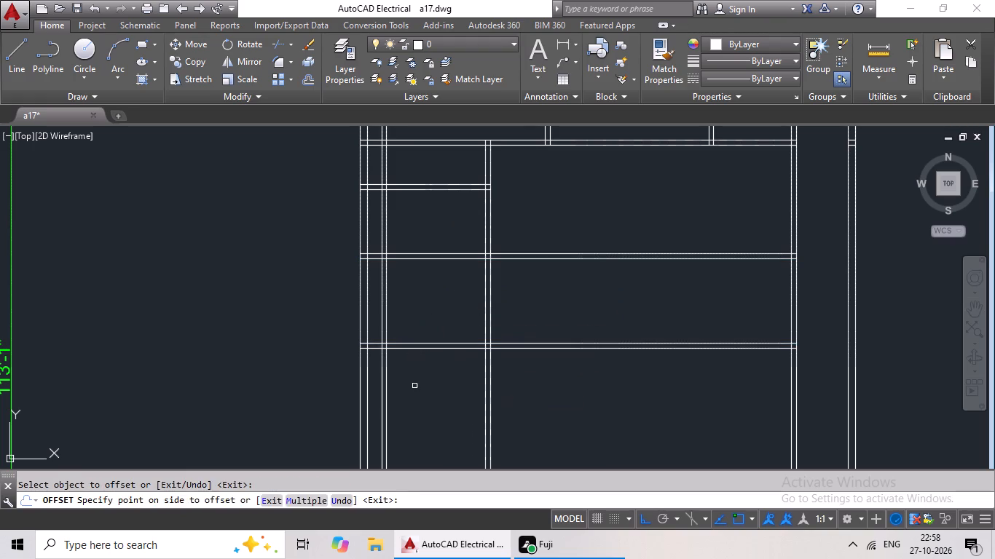
key(Escape)
key(Escape)
key(Escape)
Trim the vertical partition wall's lines out of the 8'6" strip and from below the lowest horizontal wall.
text(tr)
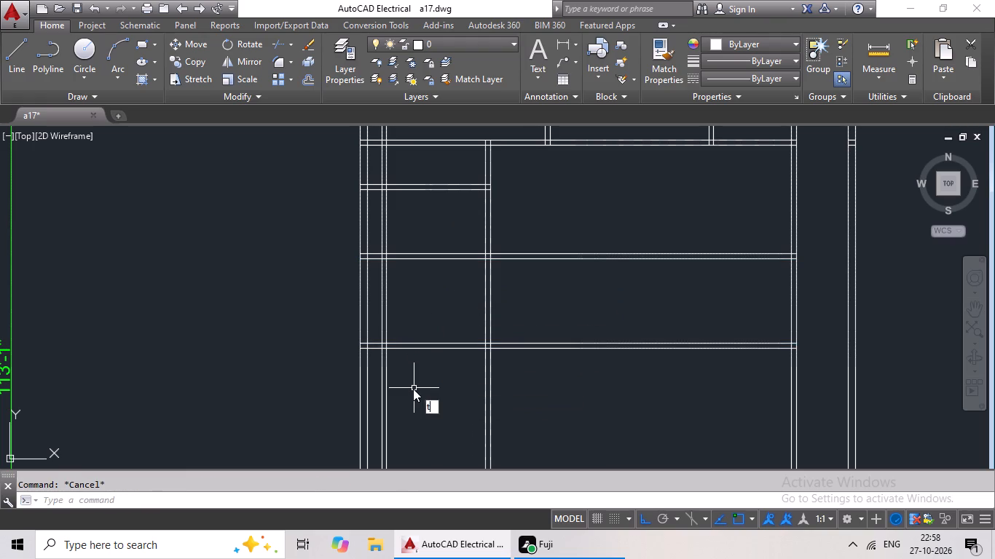
key(space)
key(space)
drag(528, 282, 476, 314)
middle_drag(547, 338, 567, 297)
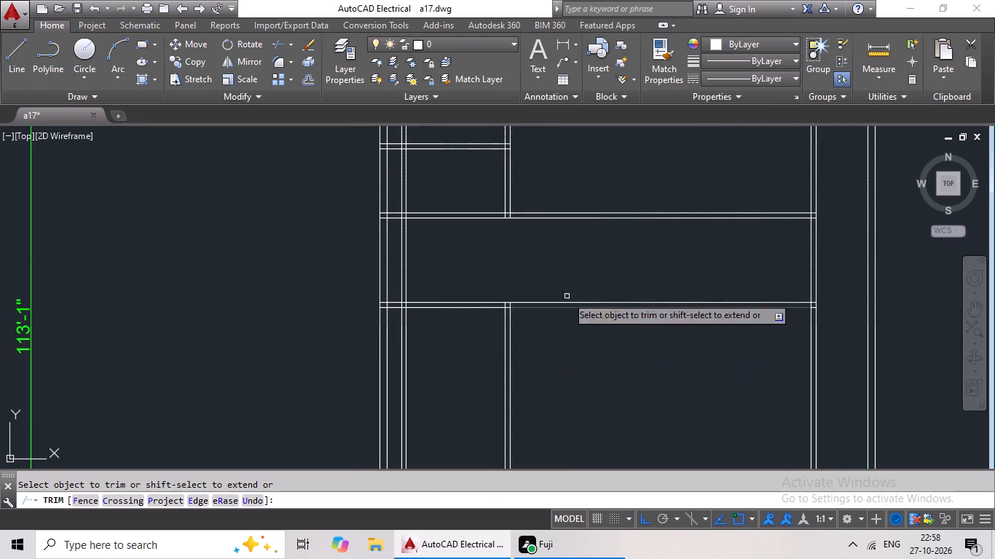
middle_drag(541, 357, 565, 314)
drag(565, 314, 511, 384)
key(Escape)
key(Escape)
key(Escape)
key(Escape)
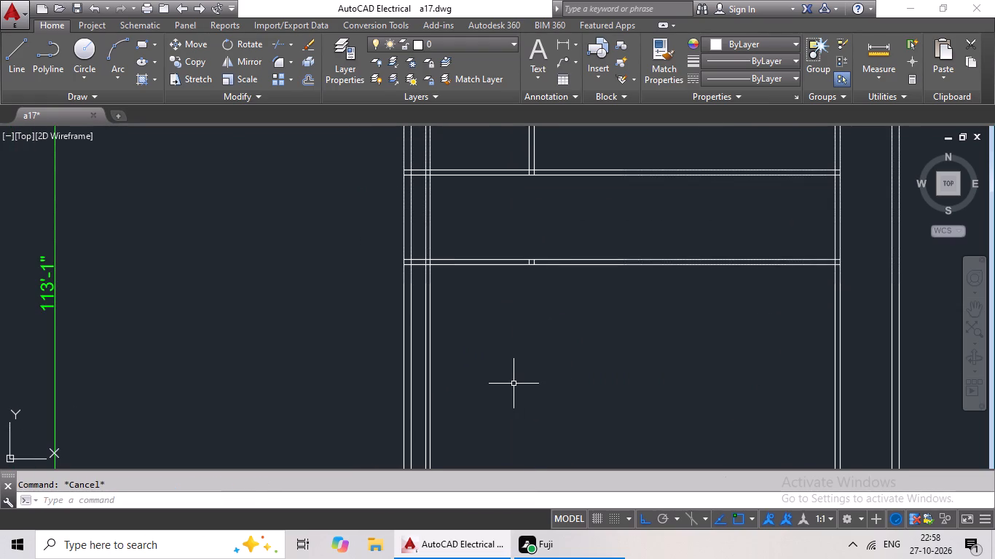
key(Escape)
Offset the right line of the left interior vertical wall 16' to the right.
key(o)
key(Return)
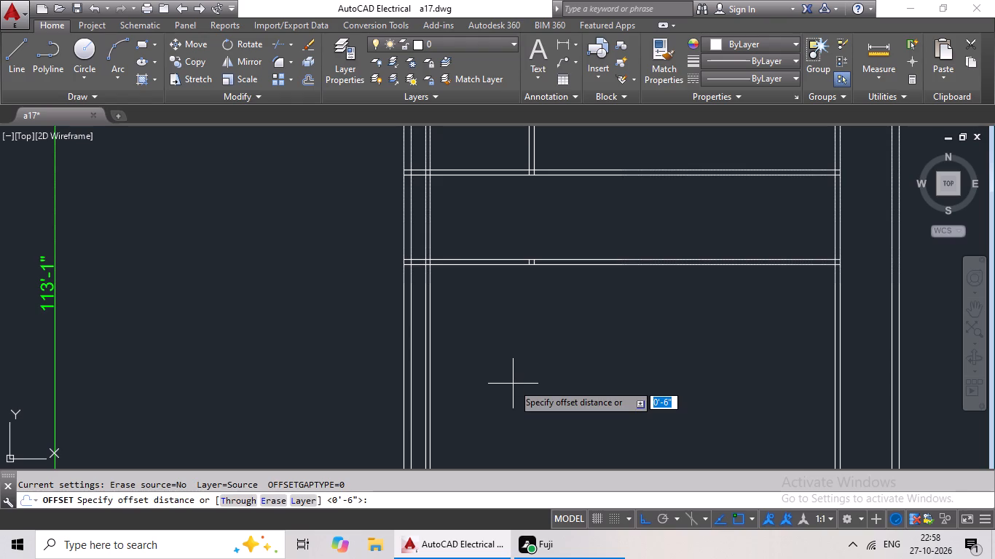
text(16')
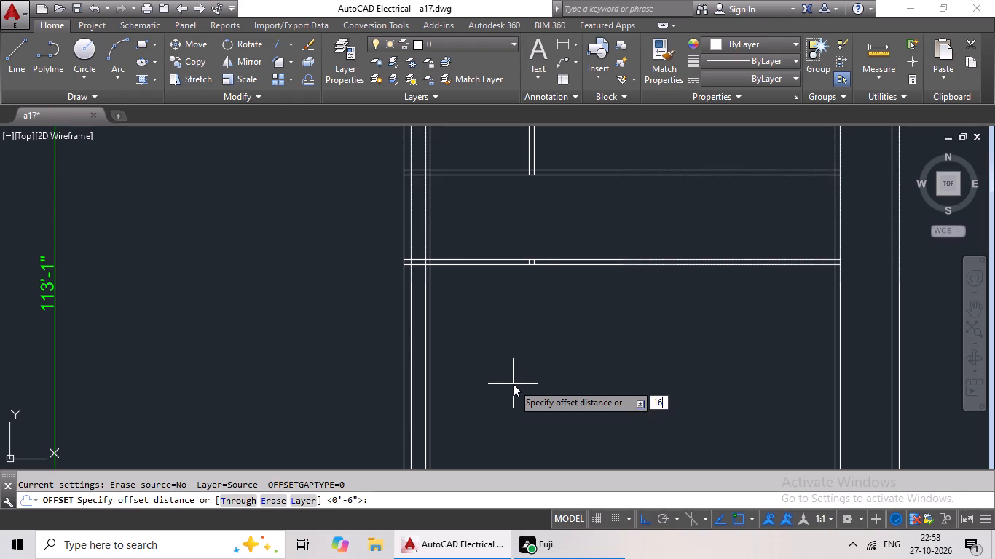
key(Return)
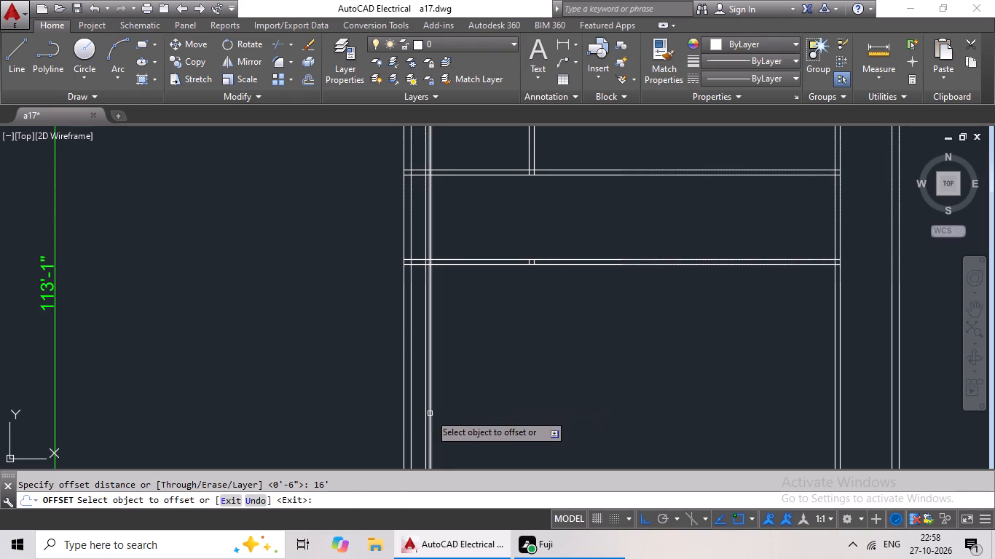
click(430, 413)
click(512, 397)
key(Escape)
key(Escape)
key(Escape)
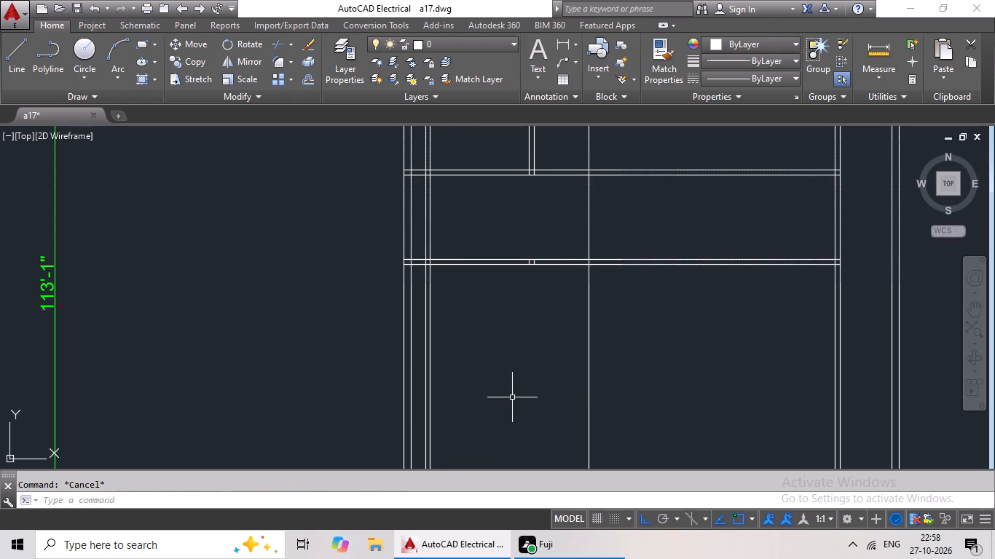
Offset the new vertical line 6" to the right to form a vertical partition wall.
key(o)
key(Return)
key(6)
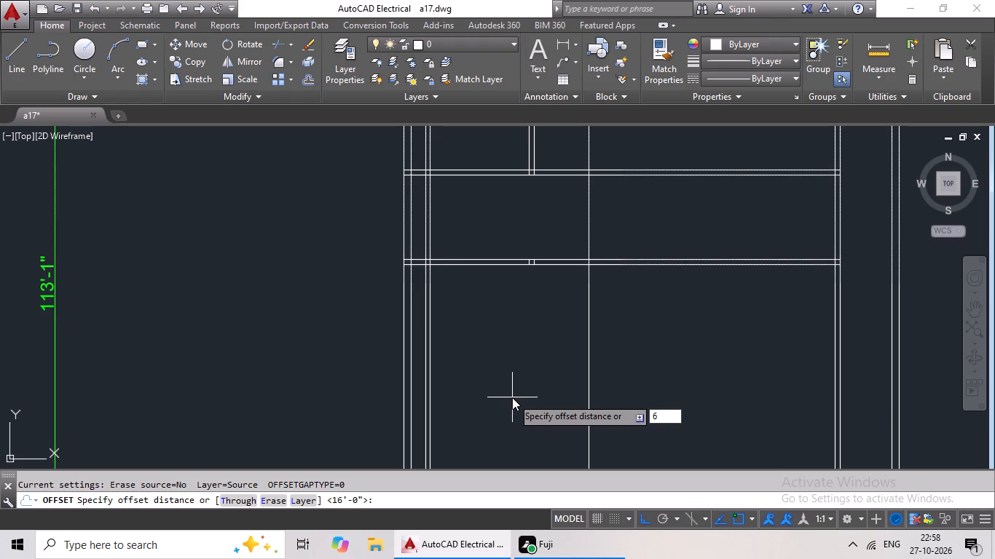
key(shift+quotedbl)
key(Return)
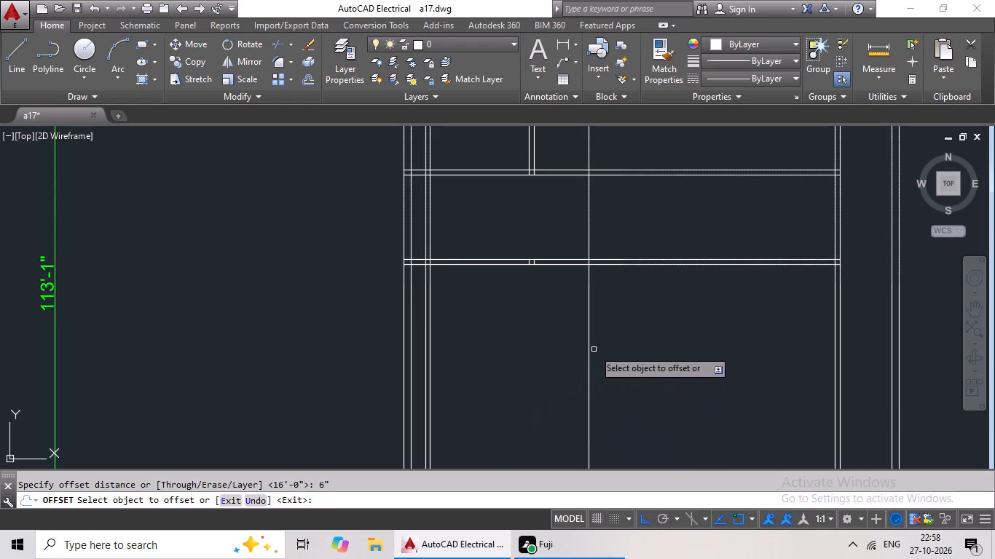
click(589, 358)
click(611, 356)
key(Escape)
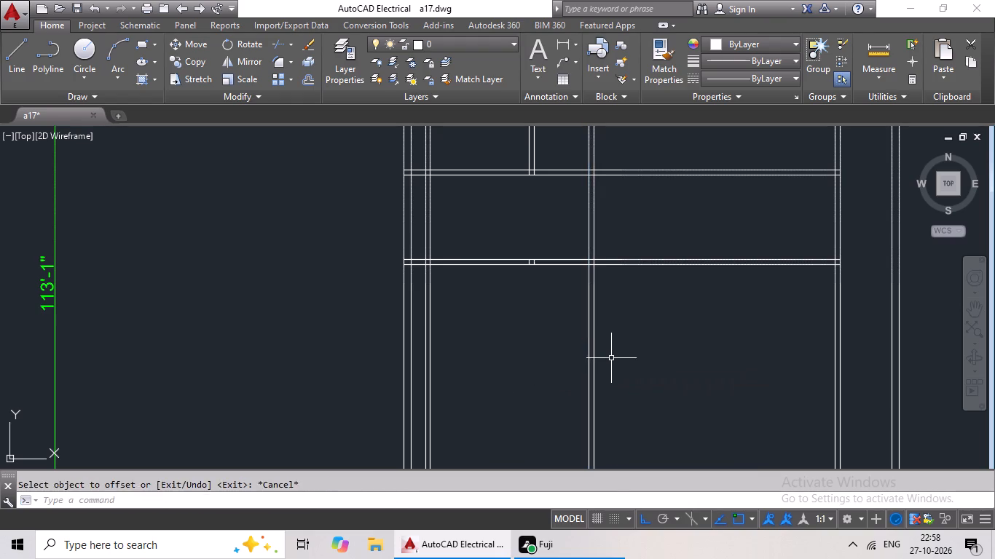
key(Escape)
key(Escape)
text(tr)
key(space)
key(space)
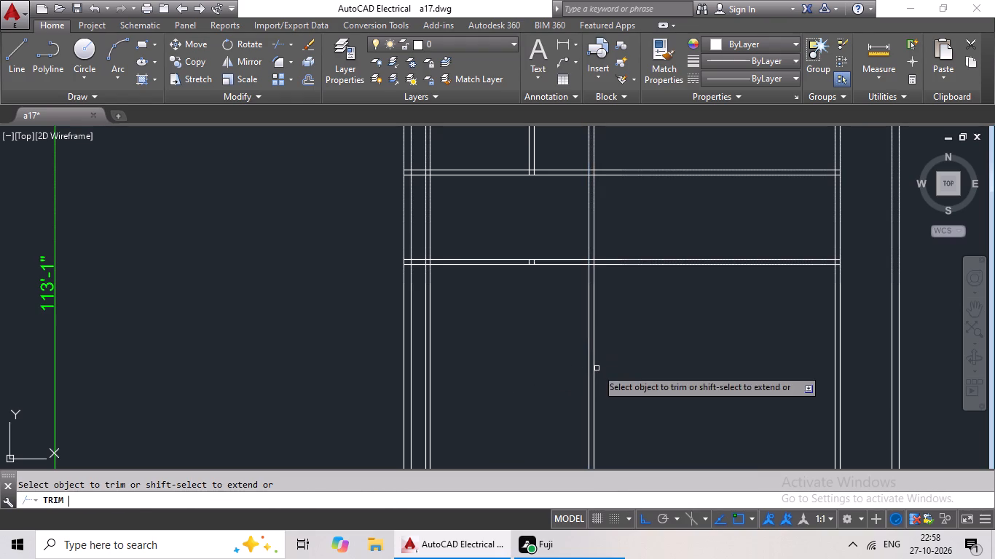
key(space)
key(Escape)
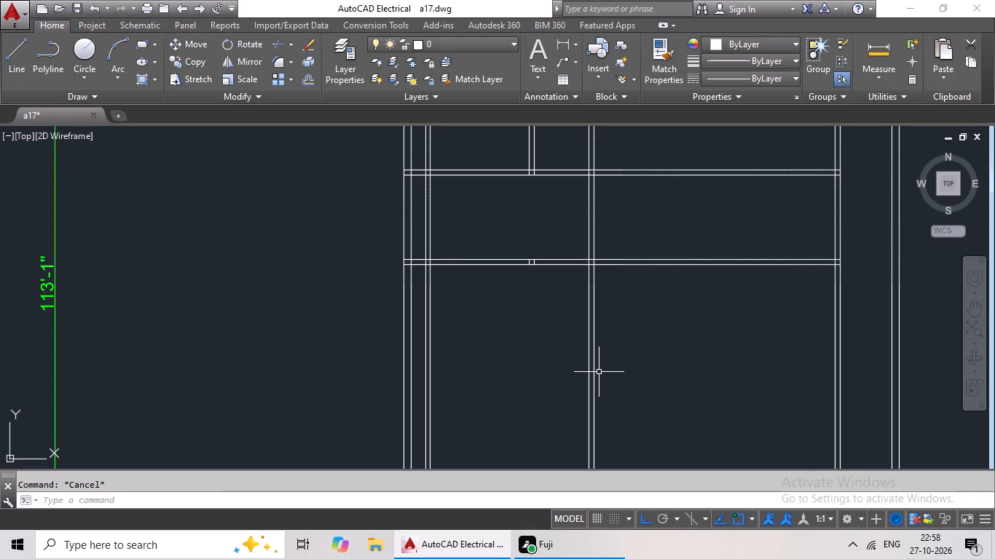
Trim both lines of the new vertical wall out of the 8'6" strip between the two lowest horizontal walls.
text(tr)
key(space)
key(space)
drag(676, 206, 554, 253)
Erase the two leftover lines of the new vertical wall running through the rooms above the 8'6" strip.
middle_drag(595, 202, 534, 434)
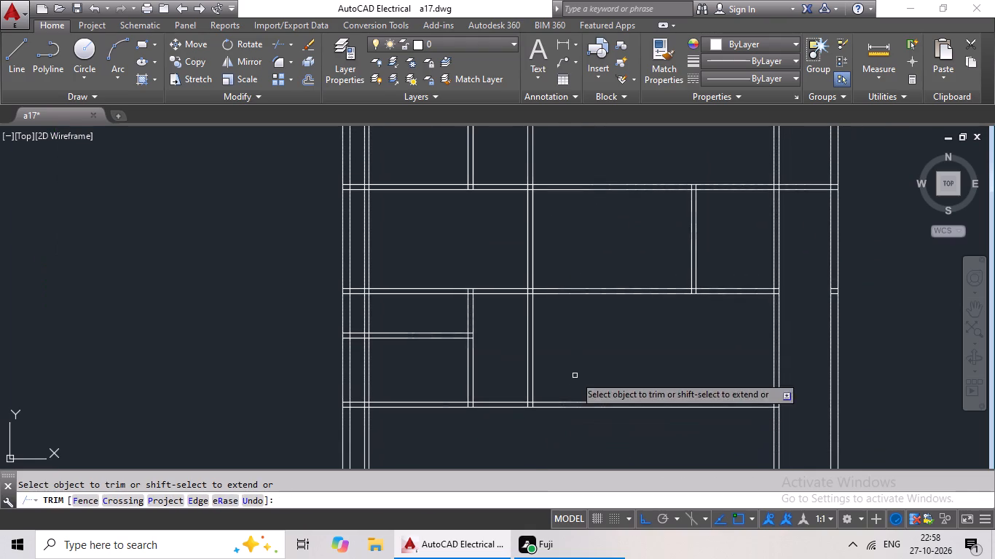
scroll(578, 333, down, 2)
middle_drag(578, 333, 552, 349)
scroll(543, 353, up, 1)
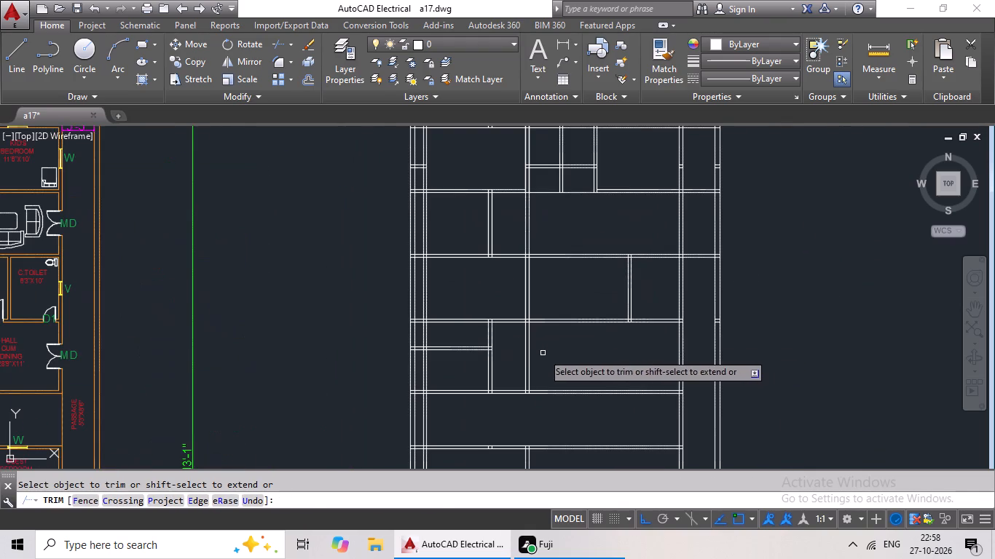
drag(556, 333, 501, 381)
key(Escape)
key(Escape)
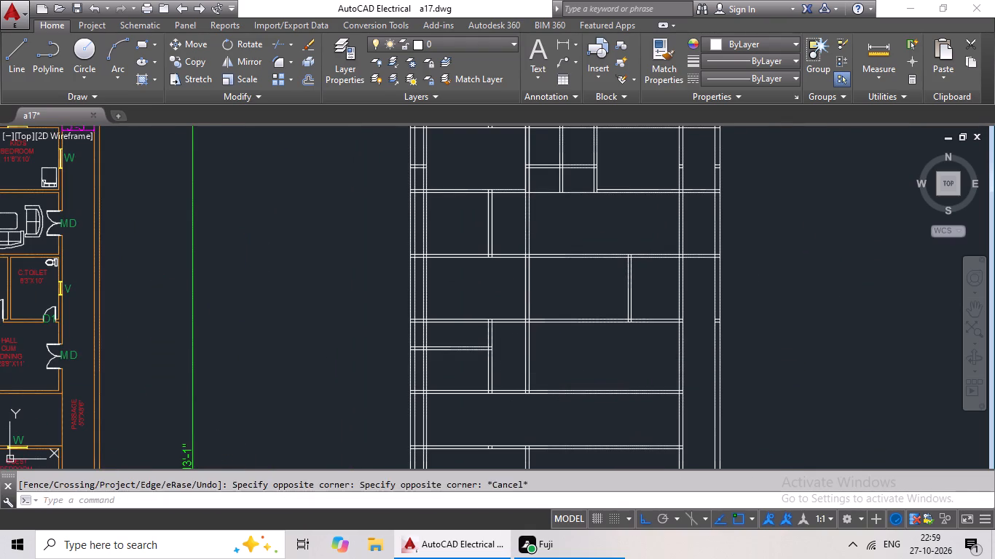
drag(555, 344, 516, 376)
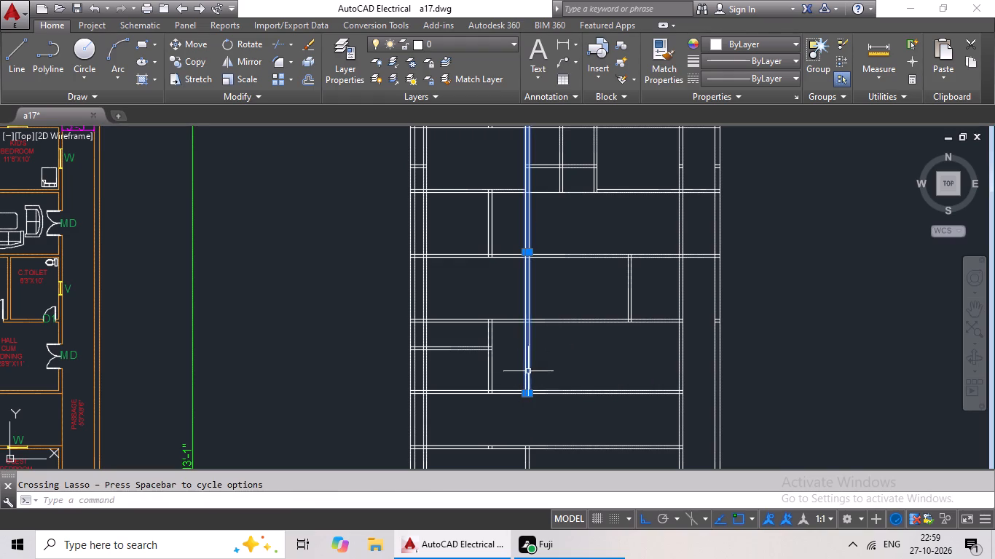
key(Delete)
Offset the lower line of the lowest full-width horizontal wall 10' downward.
middle_drag(563, 360, 569, 263)
scroll(579, 320, down, 1)
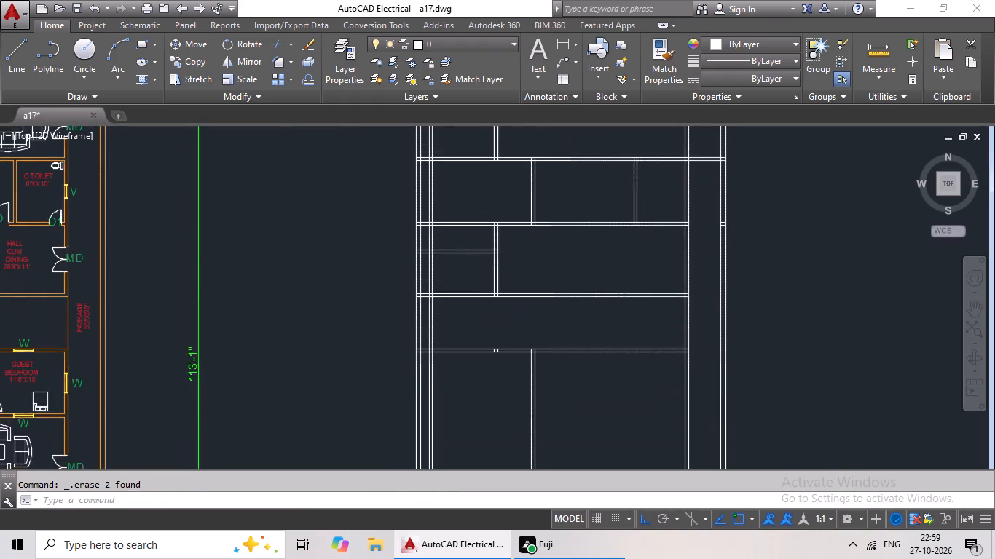
scroll(581, 324, down, 1)
middle_drag(591, 370, 591, 320)
scroll(588, 325, up, 2)
key(Escape)
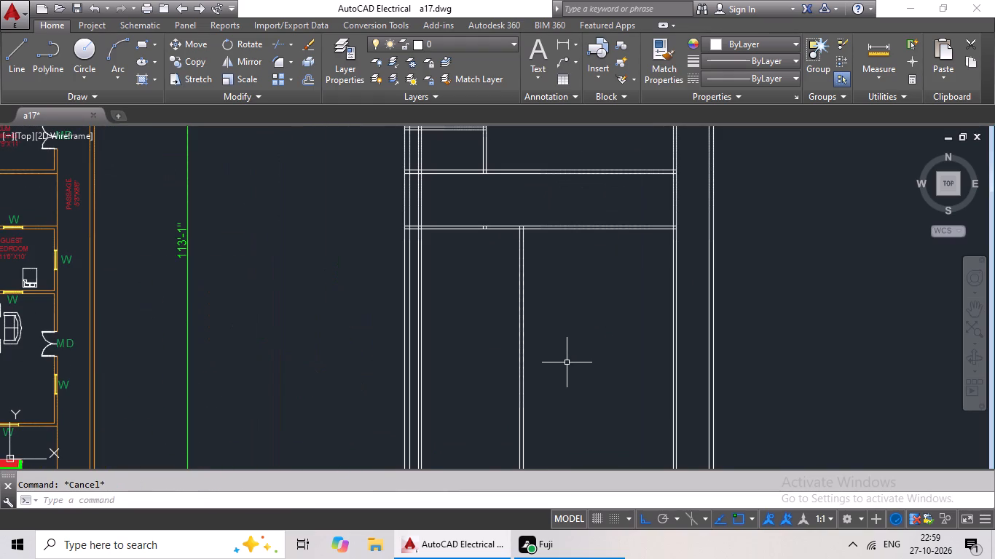
middle_drag(567, 363, 532, 405)
key(Escape)
key(o)
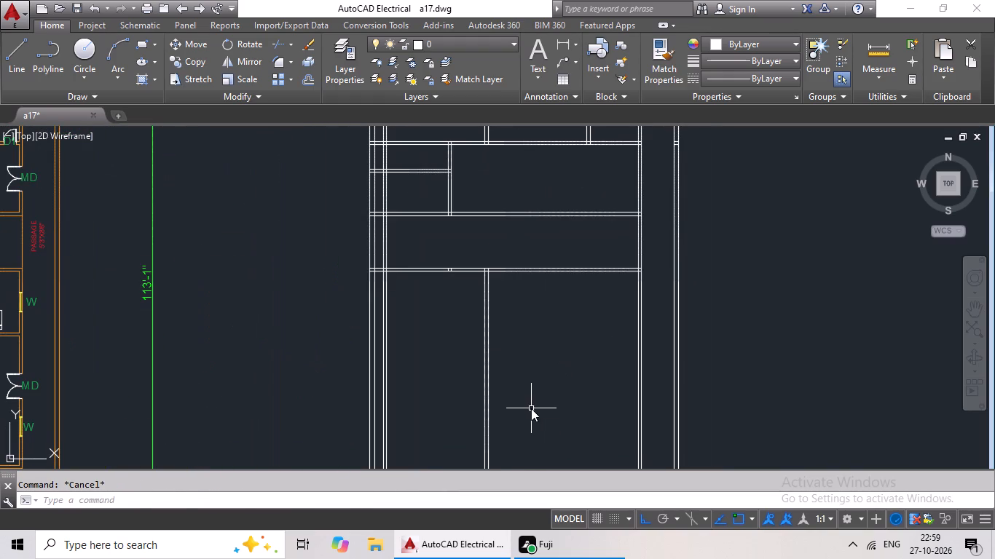
key(Return)
text(10')
key(Return)
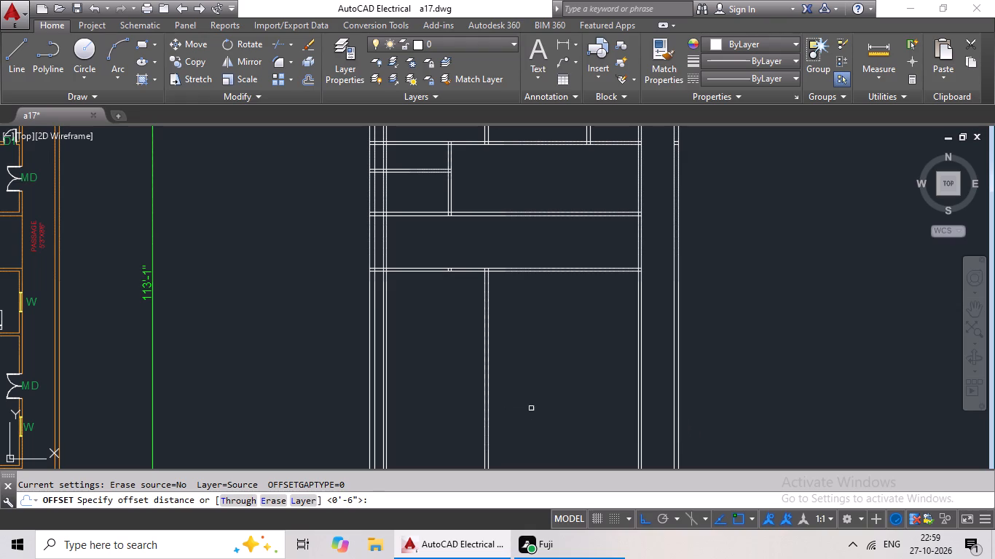
click(458, 272)
click(452, 290)
key(Escape)
key(Escape)
Offset the new horizontal line 6" downward to form the next horizontal wall.
key(o)
key(Return)
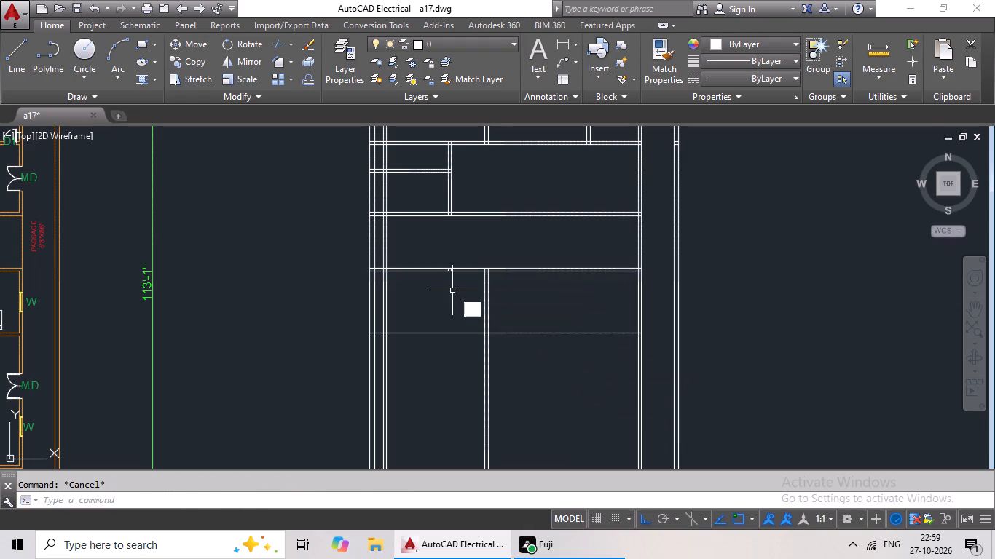
key(6)
key(shift+quotedbl)
key(Return)
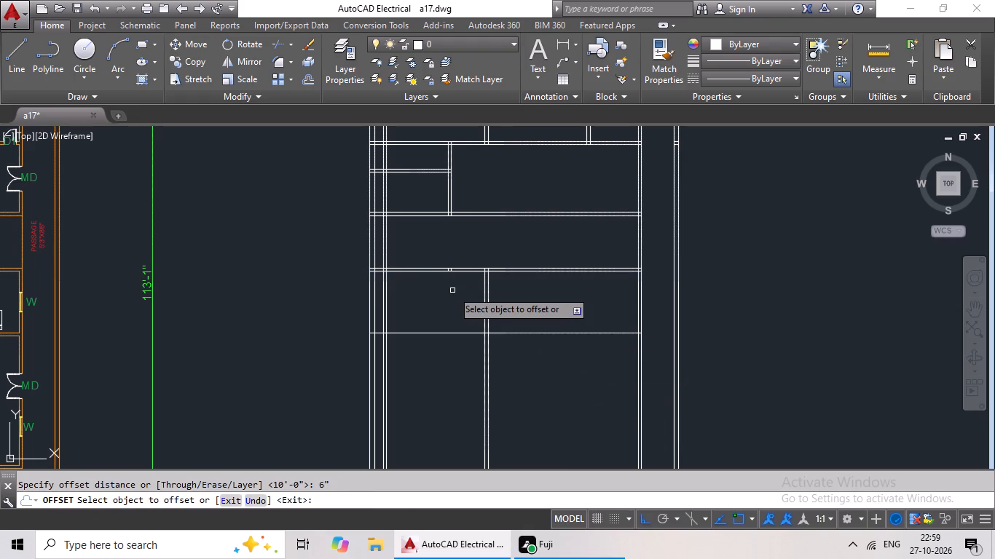
click(438, 336)
click(434, 360)
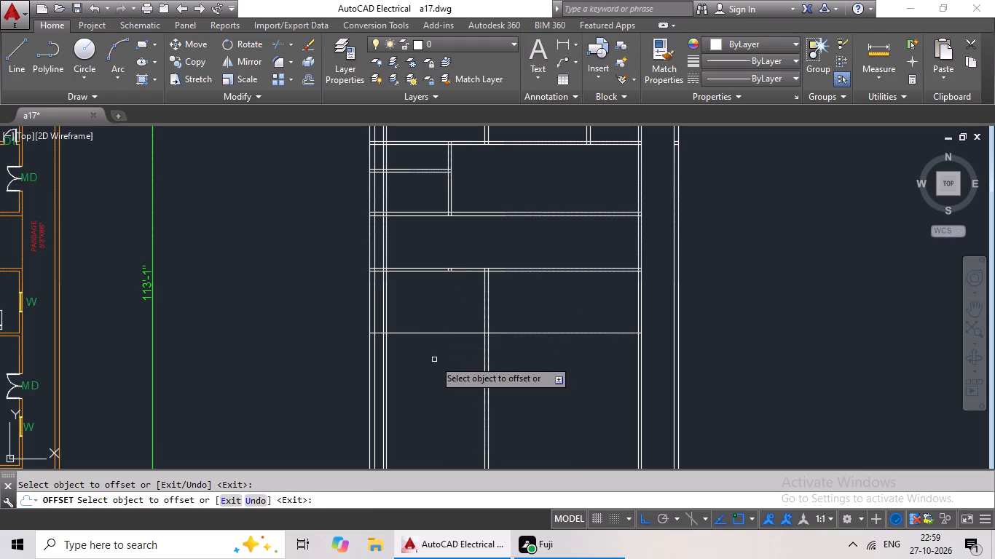
click(444, 333)
click(438, 354)
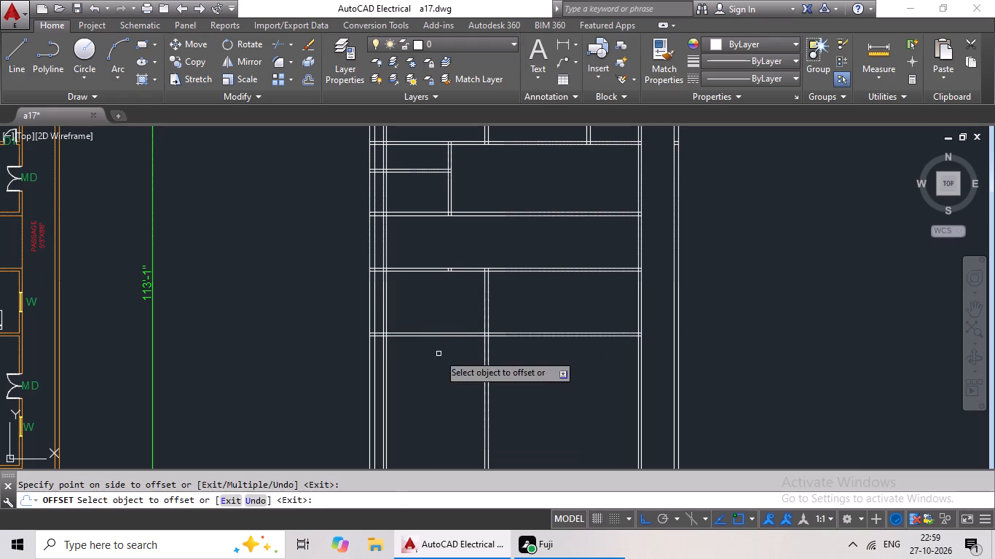
key(Escape)
key(Escape)
Trim both lines of the vertical partition wall below the new lowest horizontal wall.
scroll(518, 306, up, 2)
middle_drag(518, 305, 361, 309)
scroll(371, 308, down, 1)
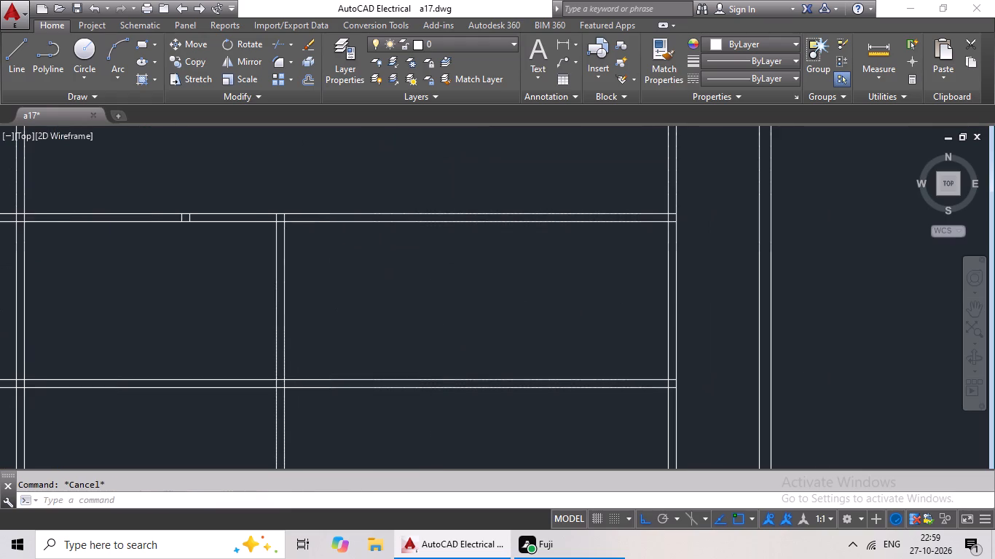
key(Escape)
key(Escape)
key(Escape)
key(Escape)
key(Escape)
key(Escape)
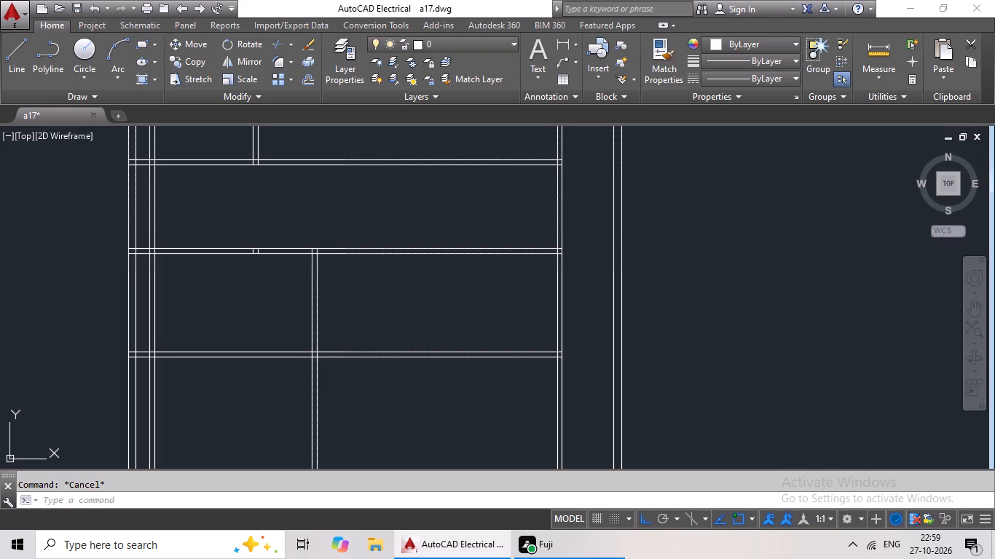
key(Escape)
key(t)
text(r)
key(space)
key(space)
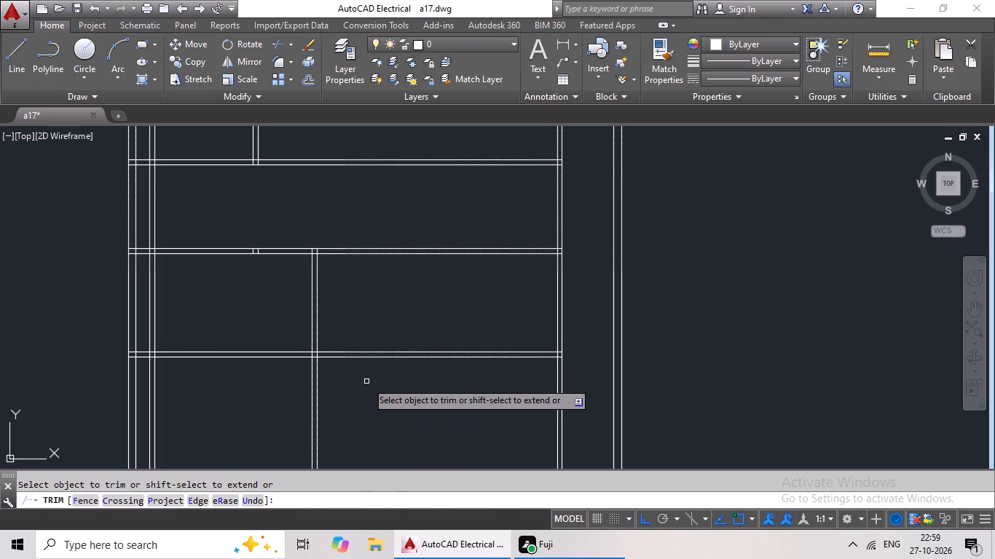
drag(366, 381, 299, 424)
click(299, 424)
middle_drag(367, 301, 372, 360)
key(Escape)
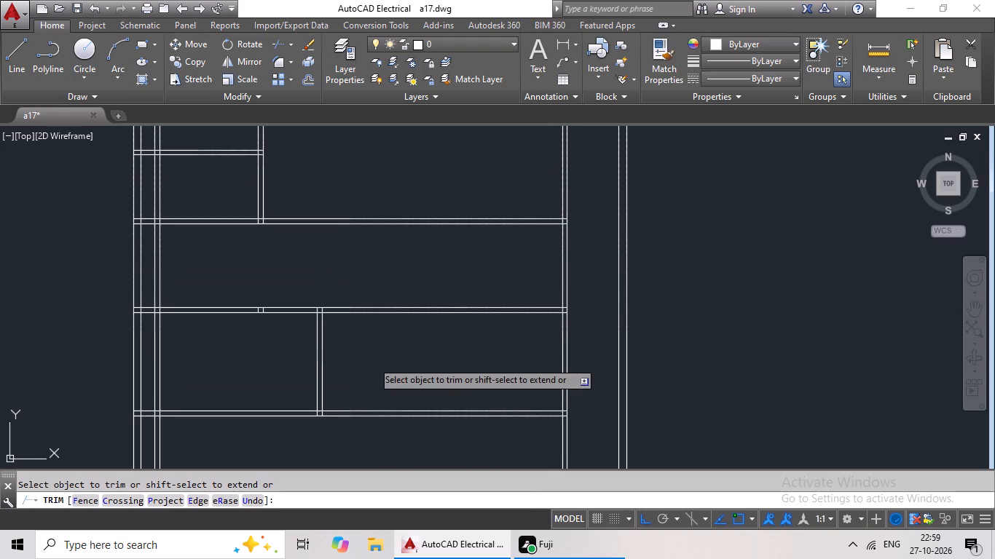
Offset the right line of the trimmed vertical partition wall 5' to the right.
key(o)
key(Return)
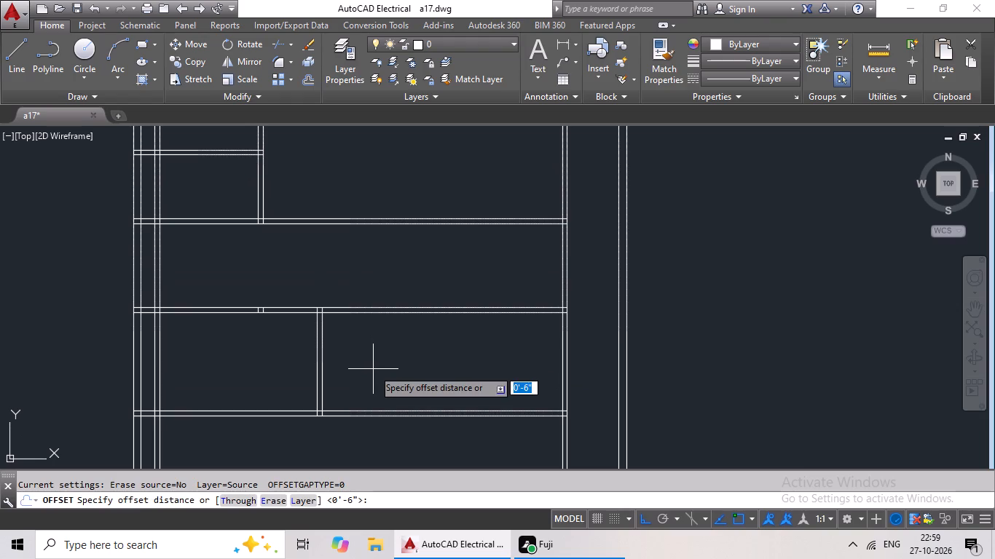
text(5')
key(Return)
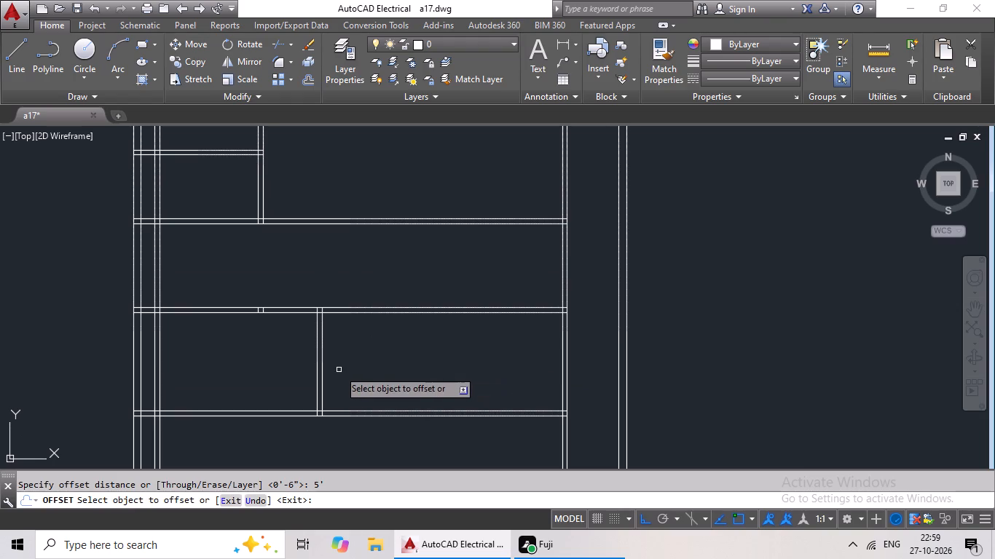
click(320, 376)
click(363, 356)
key(Escape)
key(Escape)
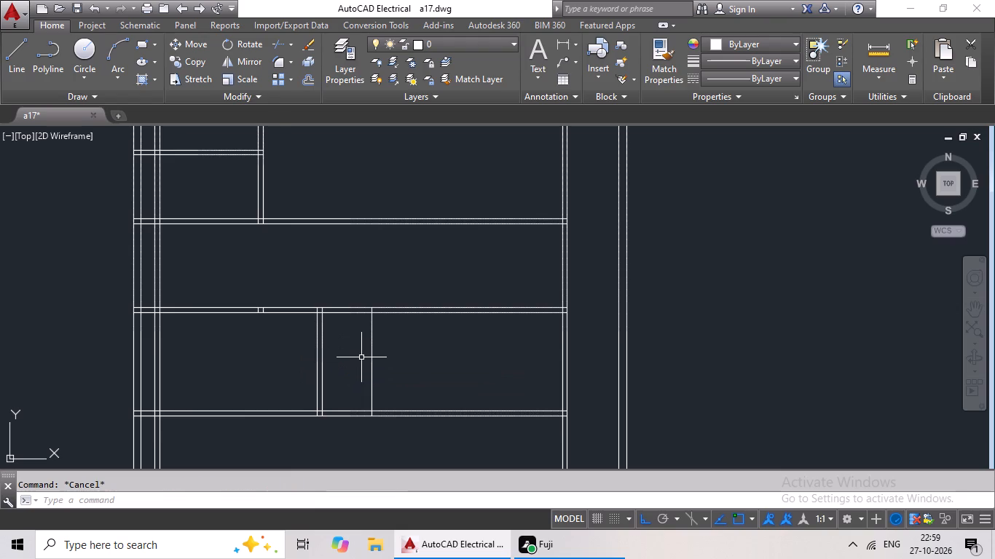
Offset the new vertical line 6" to the right to form a second partition wall in the 10' row.
key(o)
key(Return)
text(6")
key(Return)
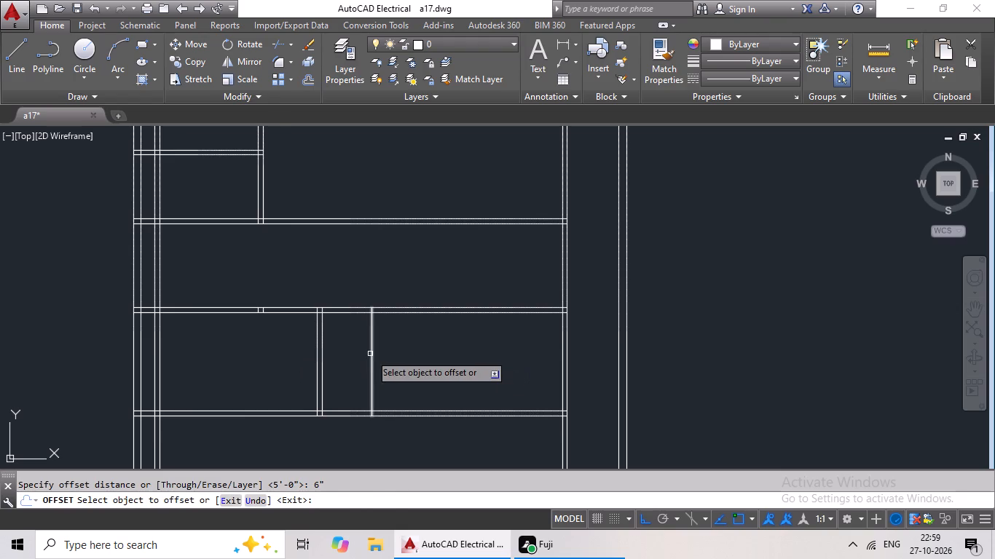
drag(370, 353, 388, 361)
click(398, 360)
key(Escape)
key(Escape)
Offset the right line of the second partition wall 5' to the right.
key(o)
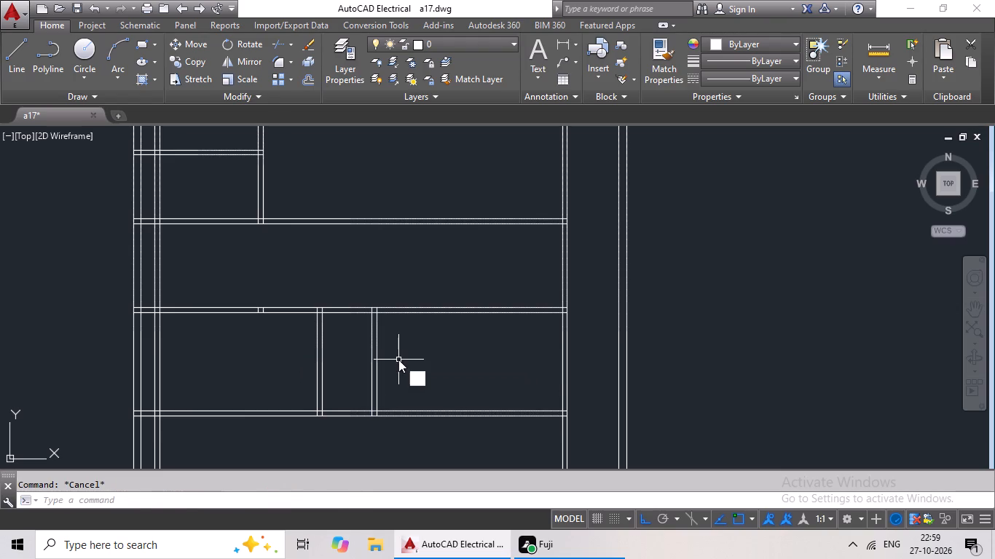
key(Return)
text(5')
key(Return)
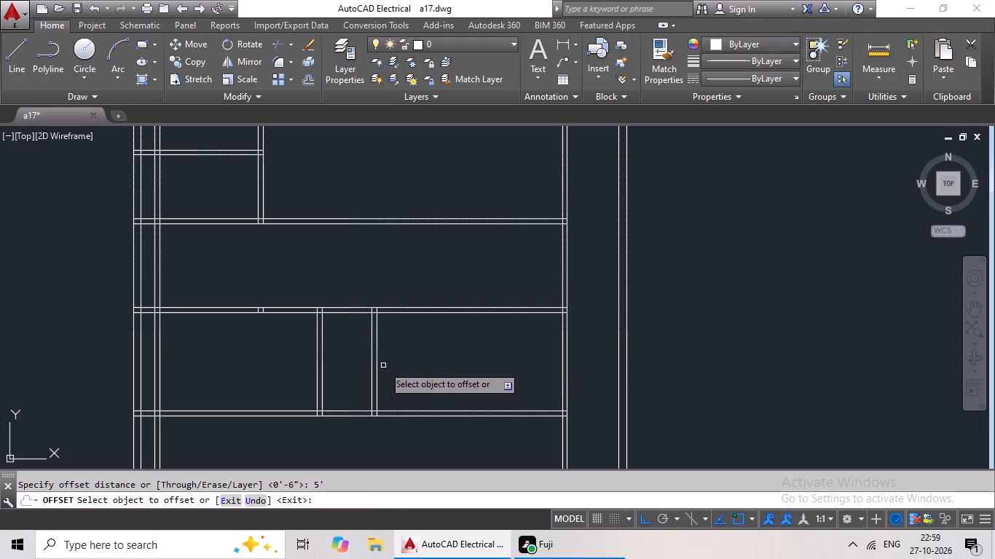
drag(377, 370, 412, 365)
click(449, 354)
key(Escape)
key(Escape)
Offset the newest vertical line 6" to the right to form a third partition wall in the 10' row.
key(o)
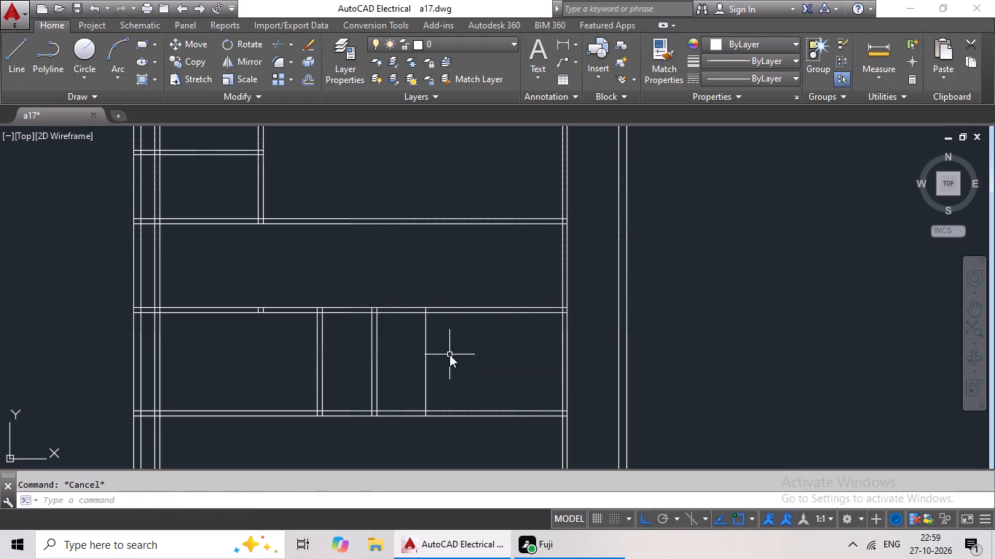
key(Return)
text(6")
key(Return)
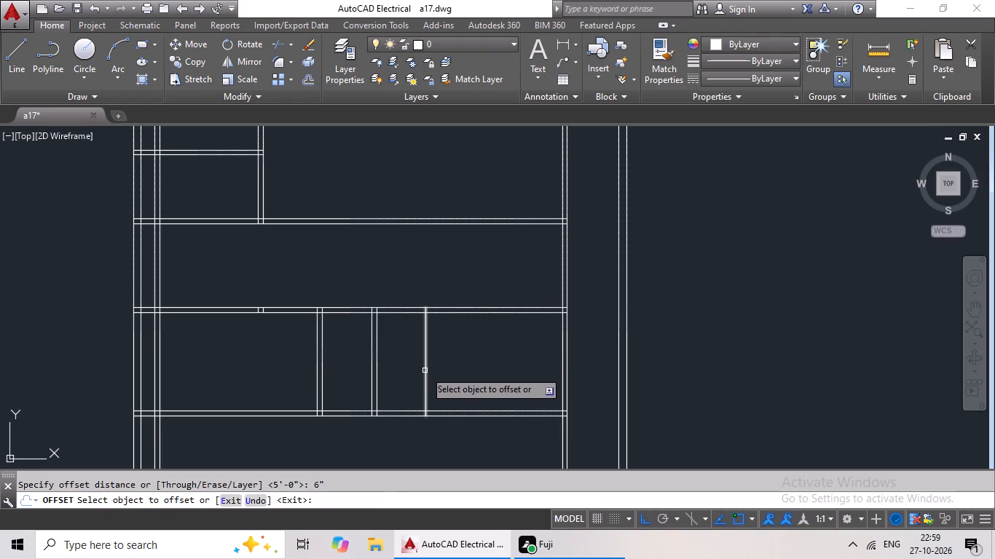
click(425, 370)
click(476, 366)
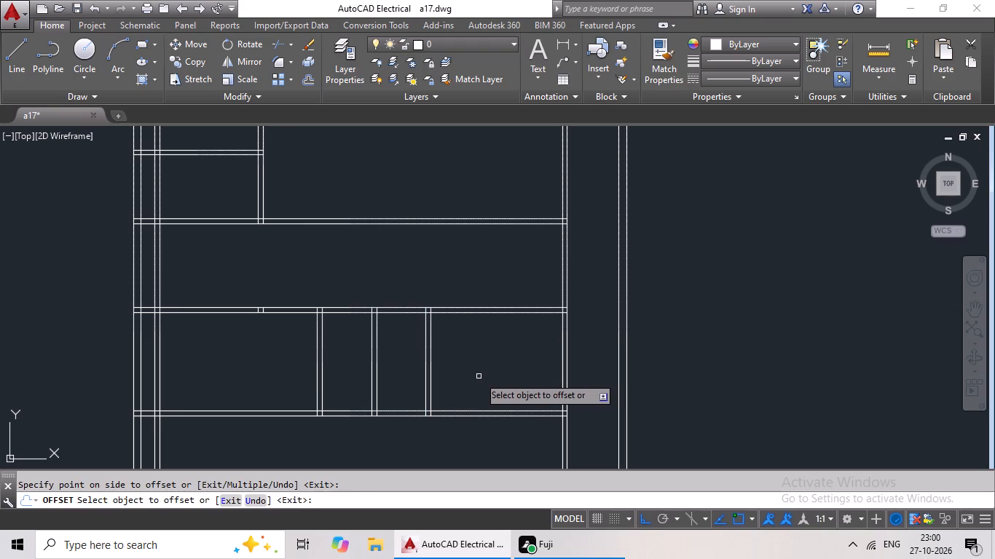
Offset the lower line of the wall above the three partition walls 6' downward.
middle_drag(481, 366, 497, 324)
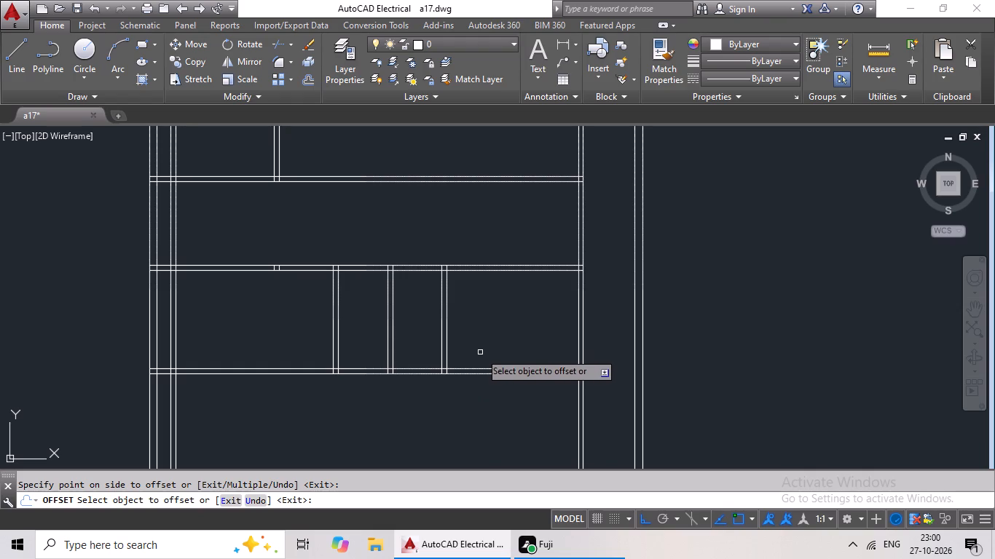
key(Escape)
key(Escape)
key(o)
key(Return)
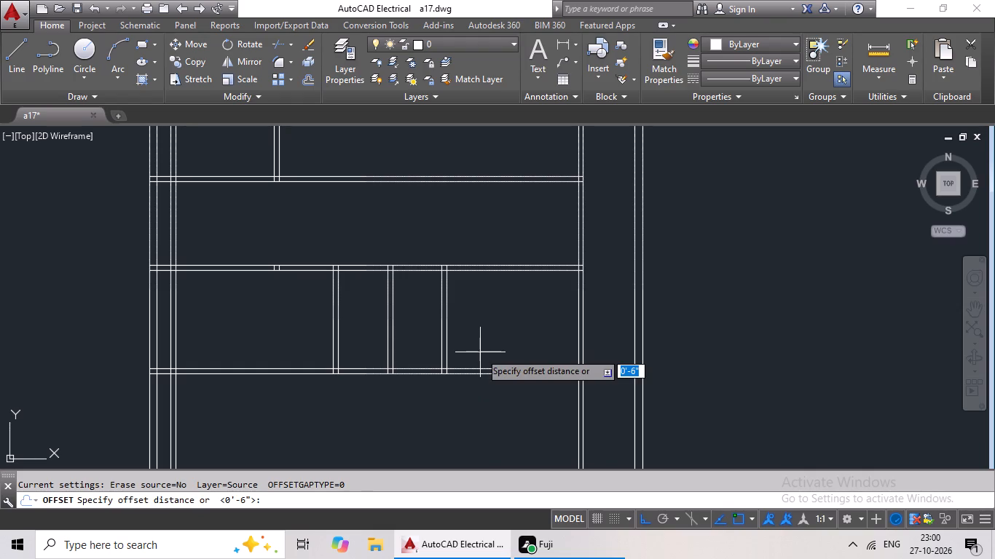
text(6')
key(Return)
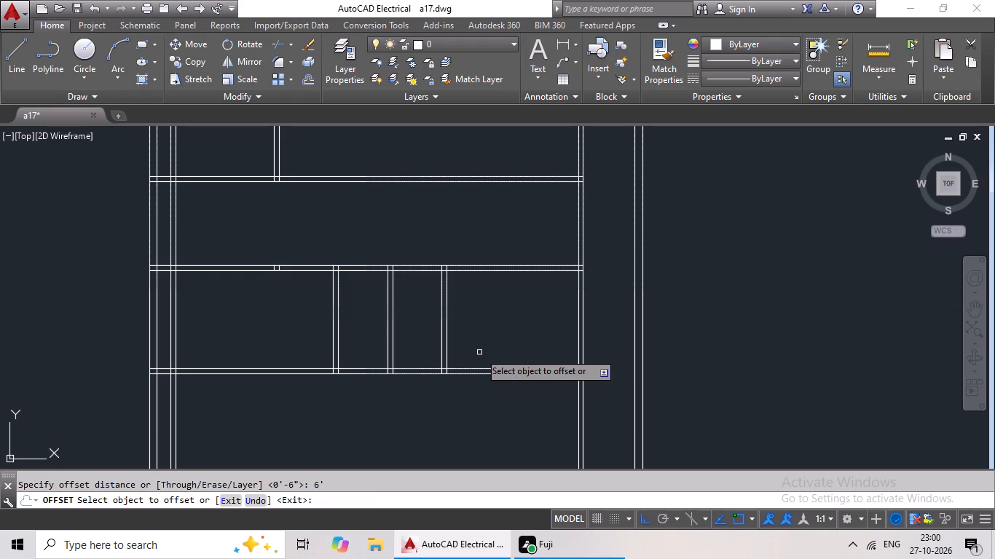
drag(417, 271, 417, 285)
click(417, 295)
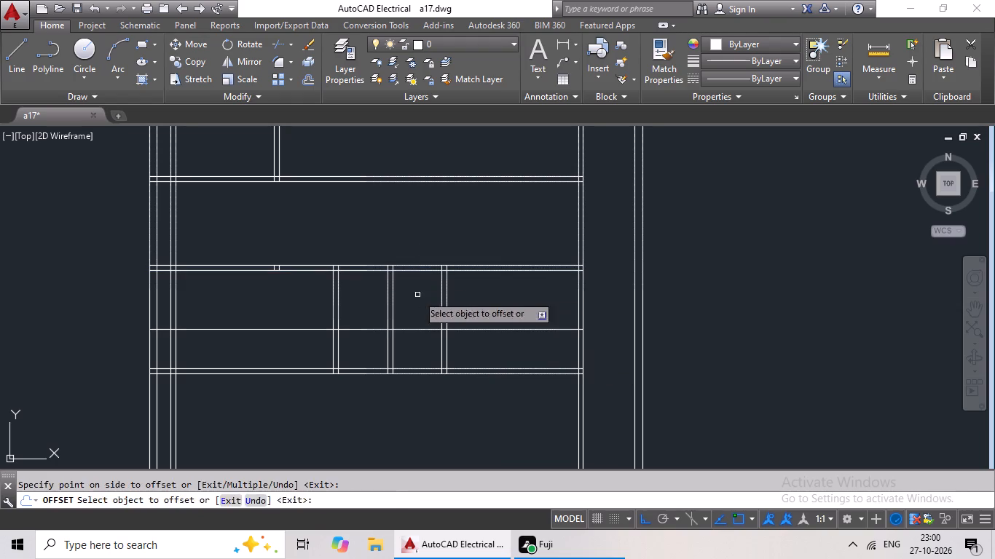
Offset the new horizontal line 6" downward to form a cross wall through the partition row.
key(Escape)
key(Escape)
key(Escape)
key(o)
key(Return)
text(6")
key(Return)
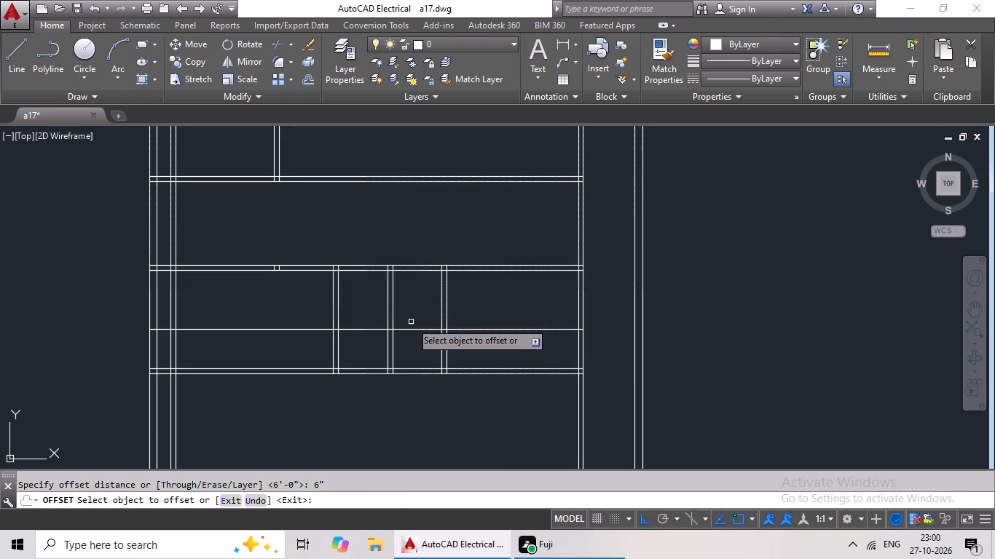
click(407, 329)
click(404, 348)
key(Escape)
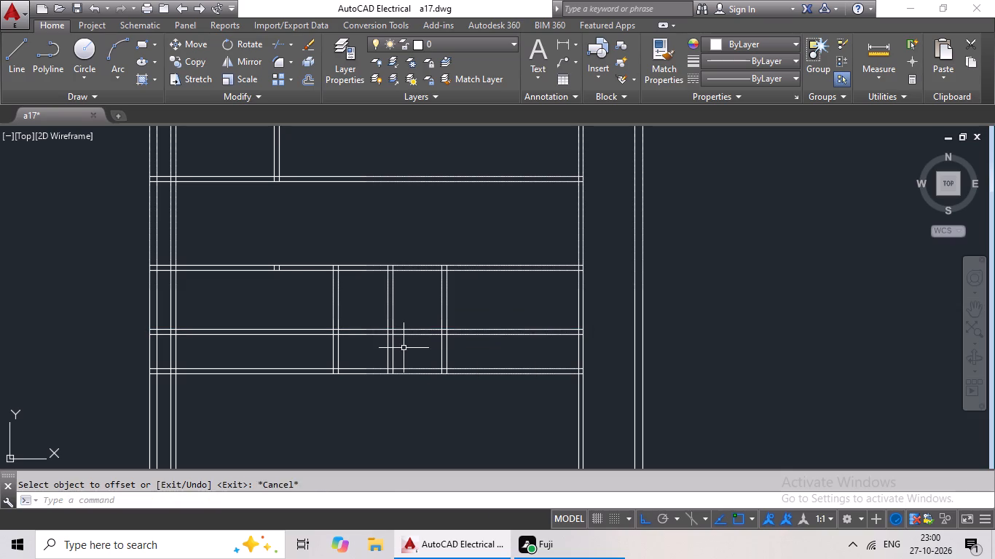
Trim the cross wall's two lines on both sides of the partitions, keeping them between the first and third partition walls.
key(Escape)
key(t)
key(r)
key(space)
key(space)
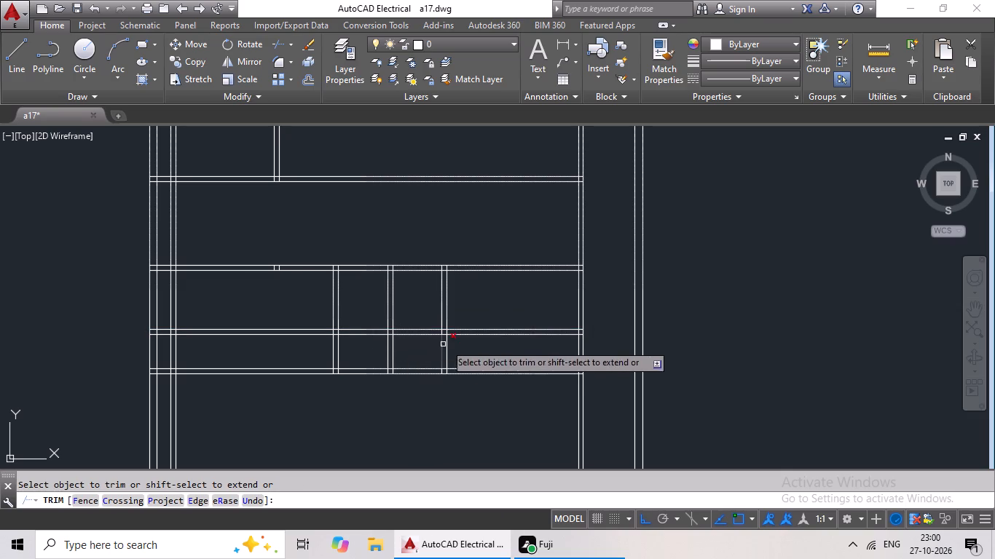
drag(522, 286, 484, 338)
click(484, 338)
drag(243, 295, 208, 351)
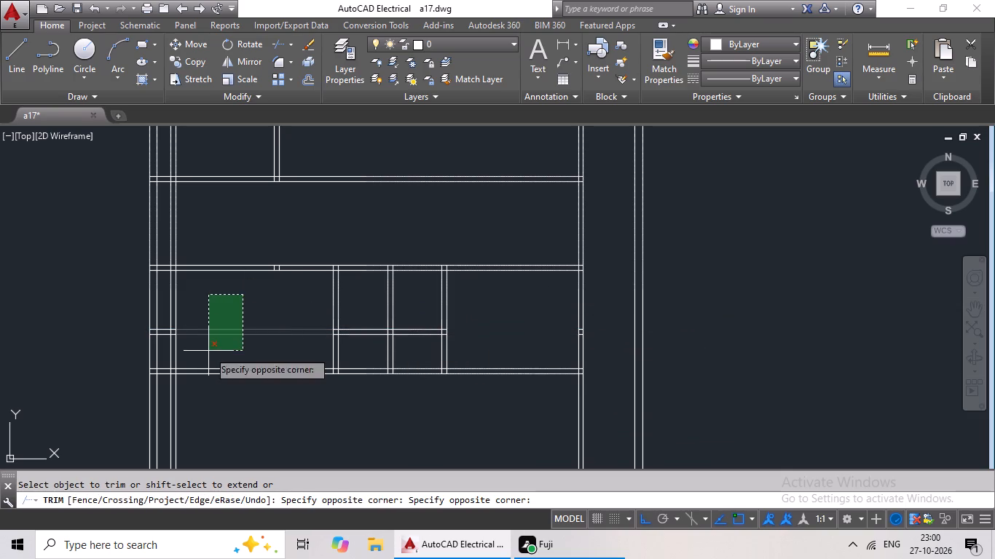
click(208, 351)
key(Escape)
key(Escape)
key(Escape)
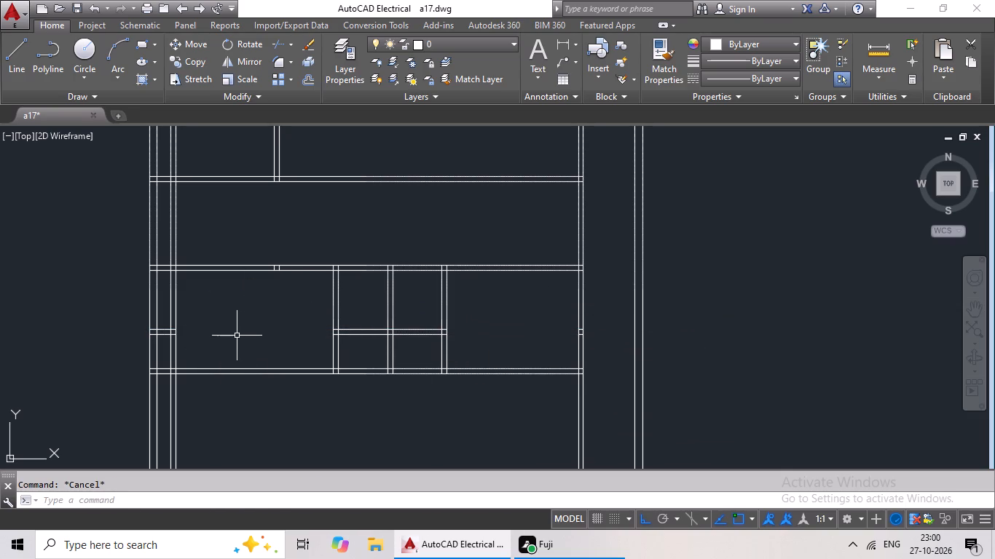
key(Escape)
Trim the upper line of the partition row's bottom wall between the first and third partition walls.
key(e)
key(Escape)
key(Escape)
key(t)
text(r)
key(space)
key(space)
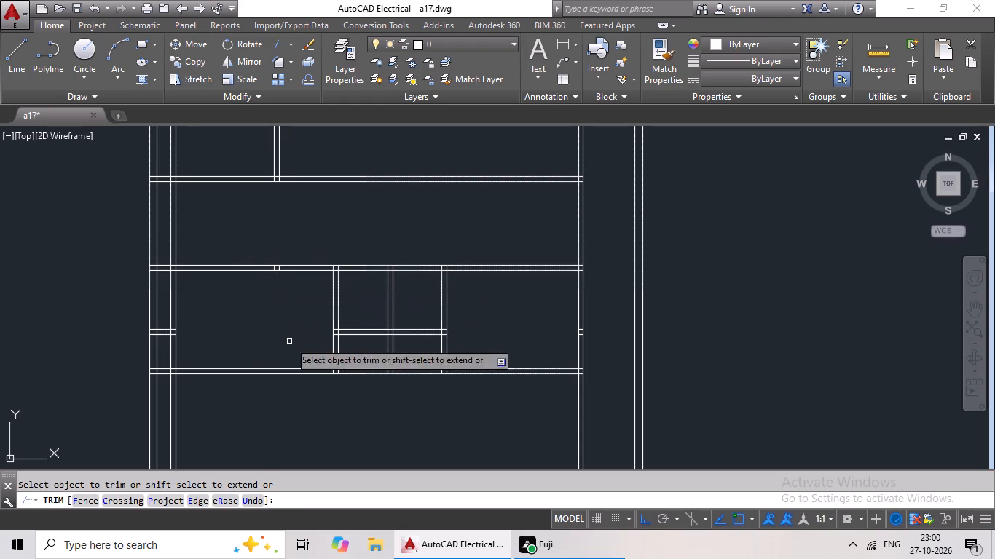
scroll(401, 370, up, 2)
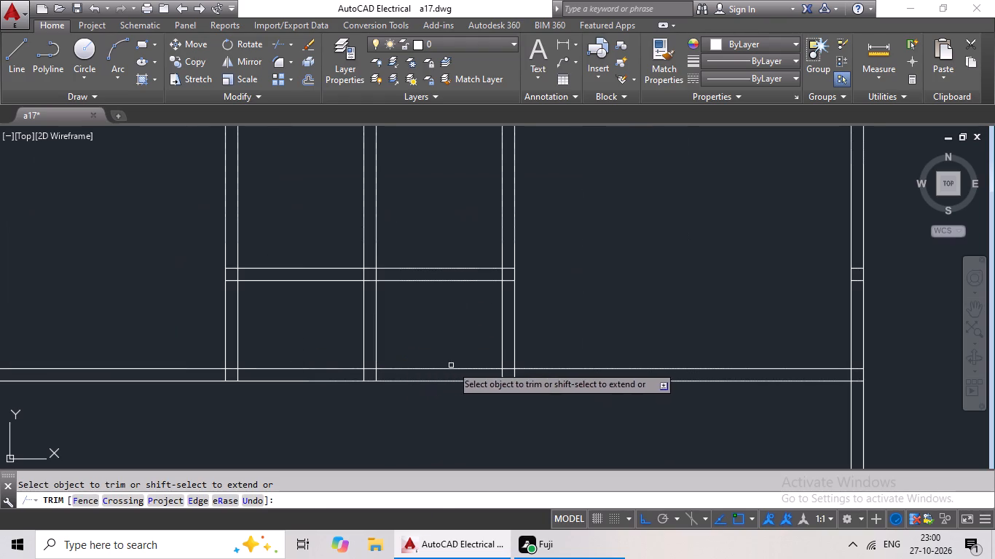
drag(471, 360, 438, 375)
click(438, 375)
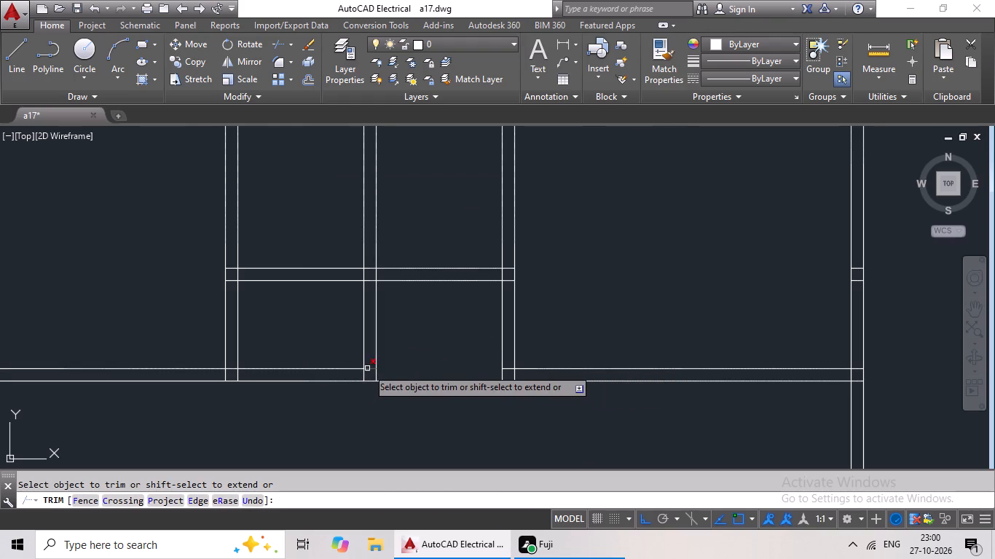
click(367, 368)
click(351, 368)
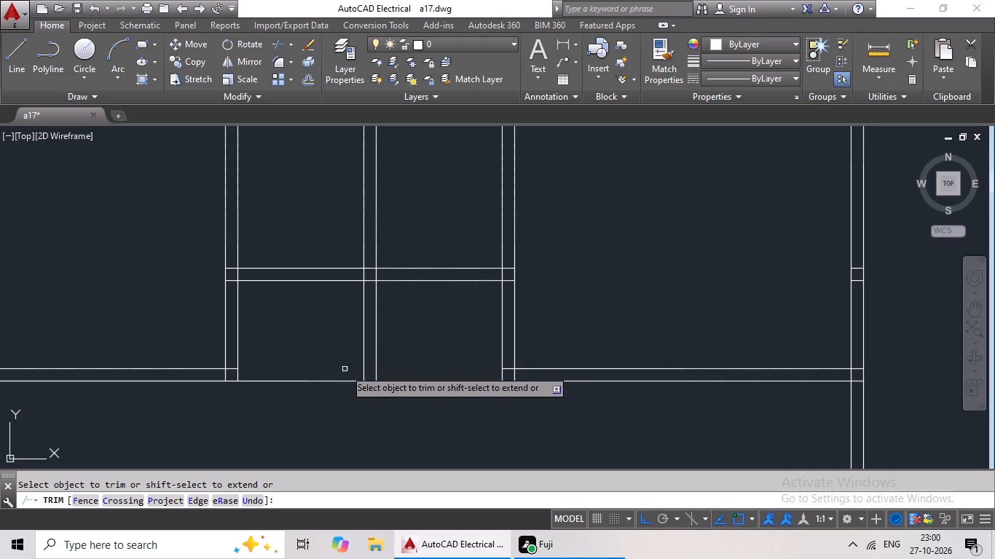
click(231, 367)
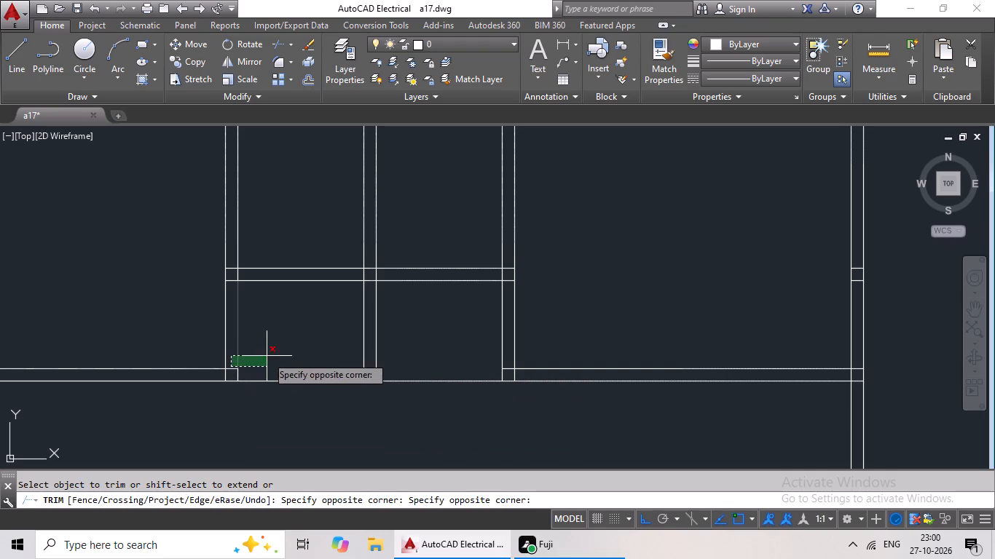
key(Escape)
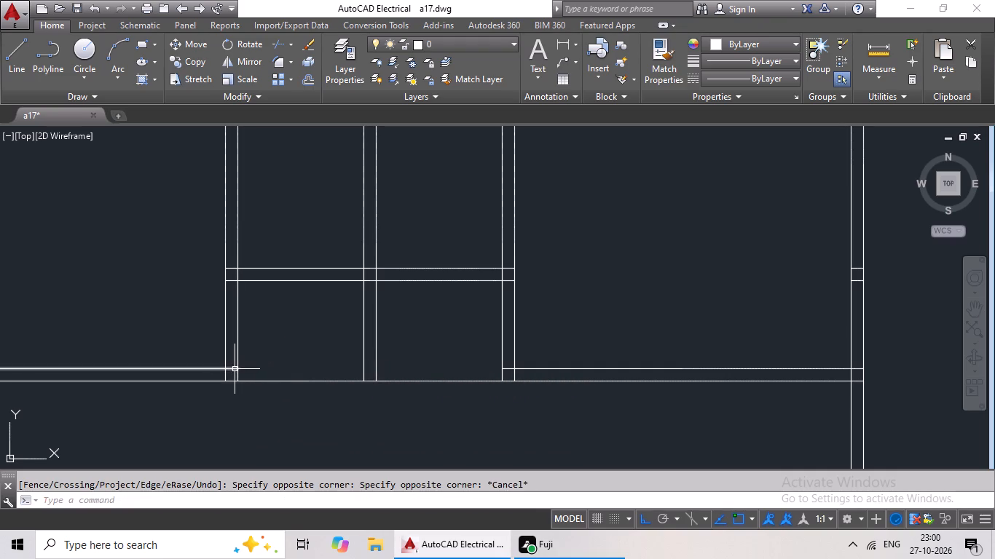
key(Escape)
key(Escape)
key(t)
key(r)
key(space)
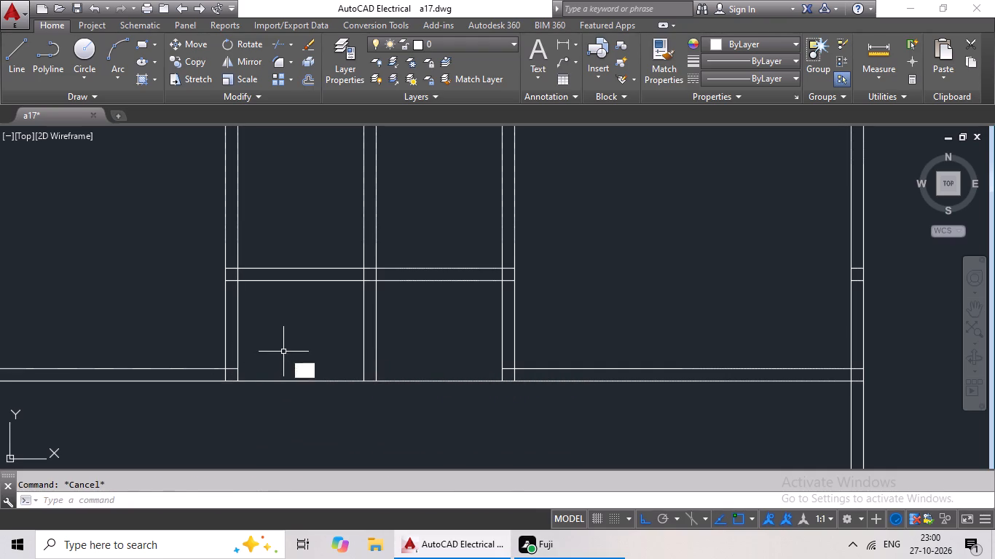
key(space)
click(230, 369)
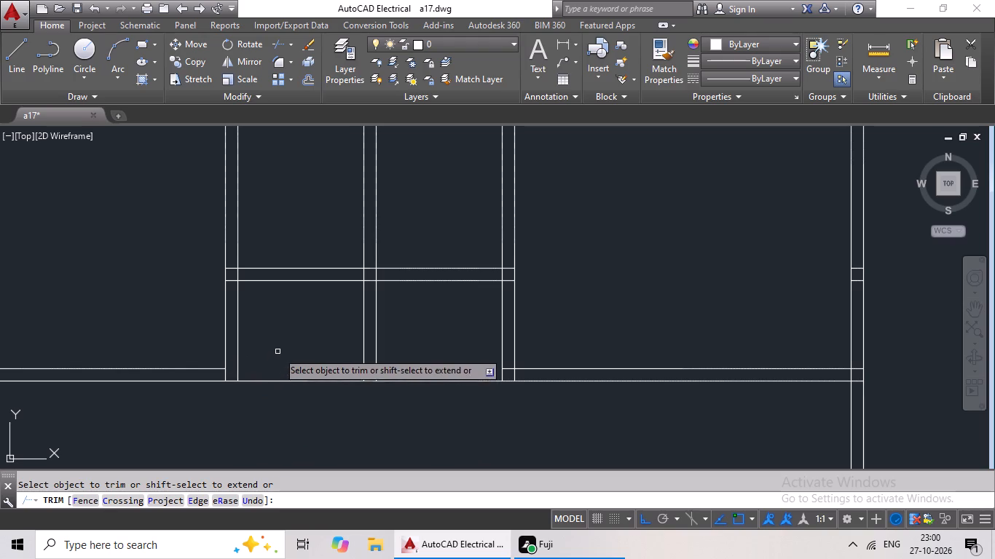
scroll(278, 352, down, 1)
key(Escape)
key(Escape)
key(Escape)
key(Escape)
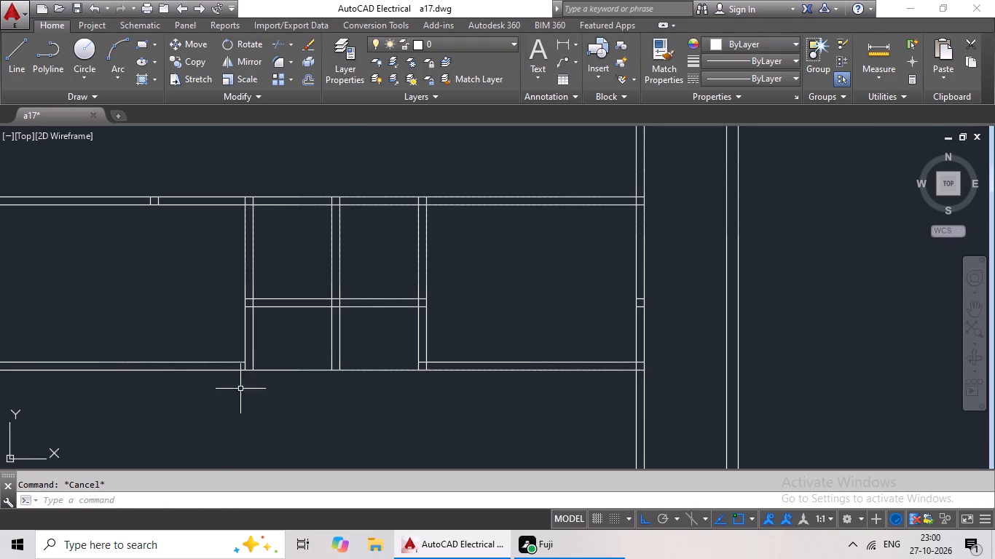
Examine the new plan's wall layout from the top rows down to the empty area at its lower end.
middle_drag(277, 386, 342, 299)
scroll(346, 291, down, 2)
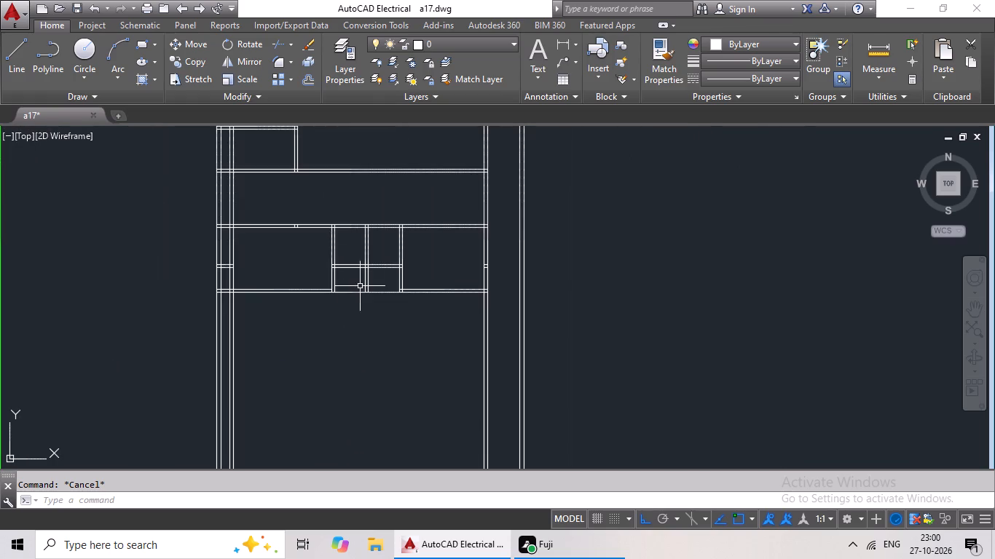
middle_drag(361, 286, 335, 431)
middle_drag(388, 262, 366, 412)
middle_drag(385, 306, 383, 341)
middle_click(383, 342)
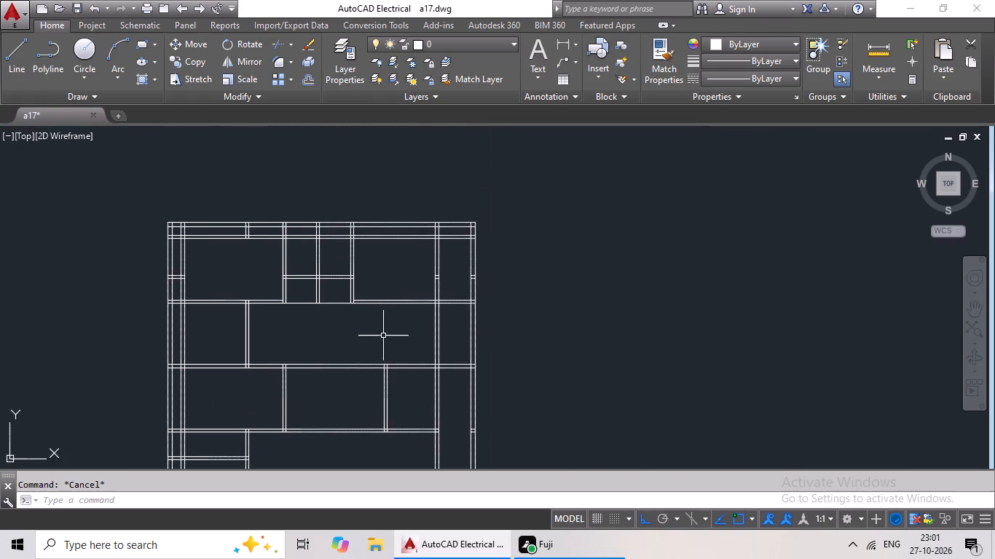
middle_drag(383, 335, 406, 247)
middle_drag(384, 318, 381, 242)
middle_click(381, 213)
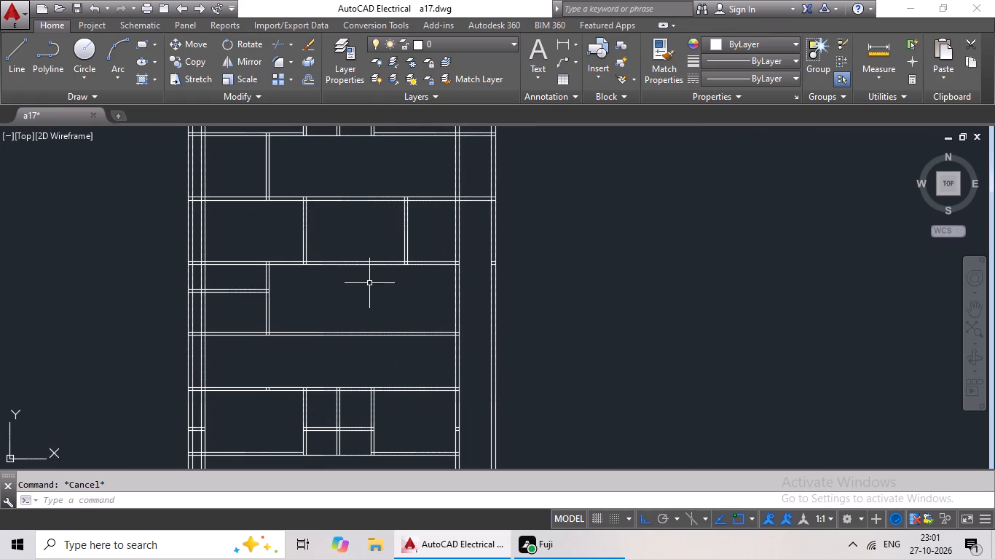
middle_drag(371, 279, 392, 173)
middle_drag(339, 348, 371, 208)
middle_drag(344, 310, 358, 252)
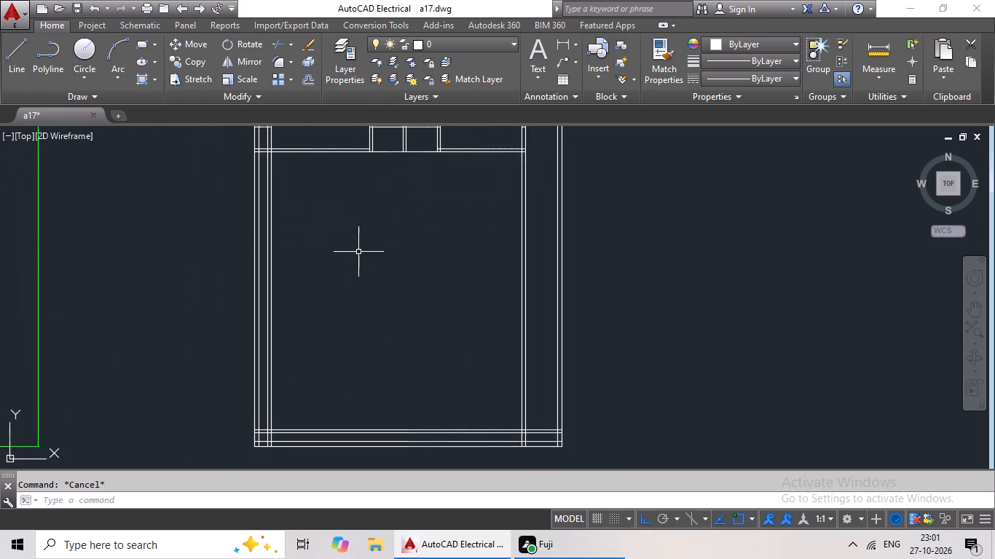
middle_drag(358, 252, 329, 316)
middle_click(320, 335)
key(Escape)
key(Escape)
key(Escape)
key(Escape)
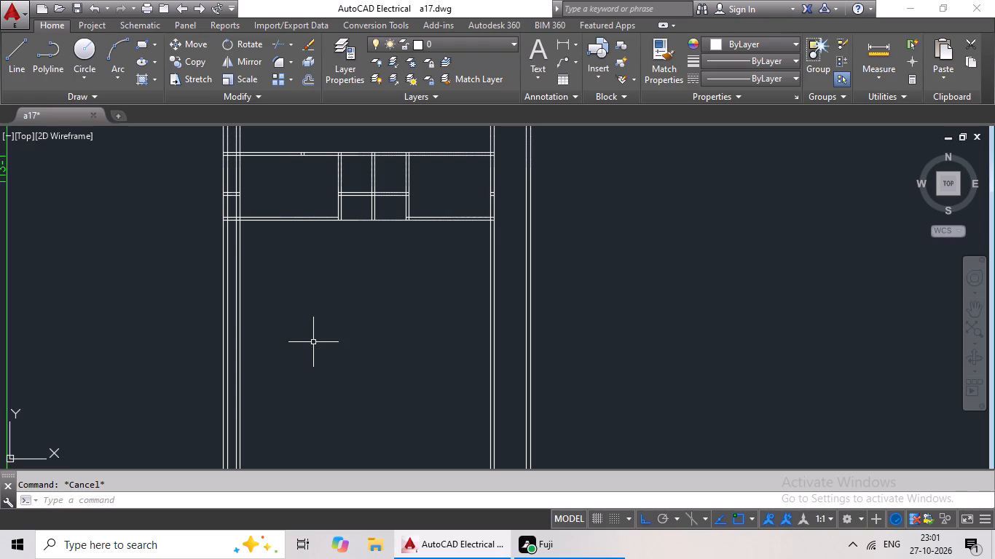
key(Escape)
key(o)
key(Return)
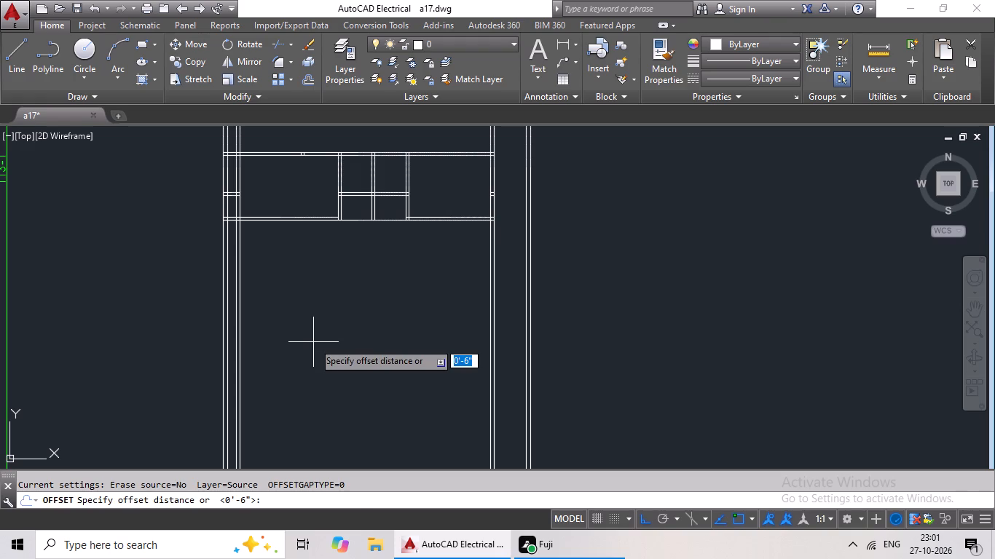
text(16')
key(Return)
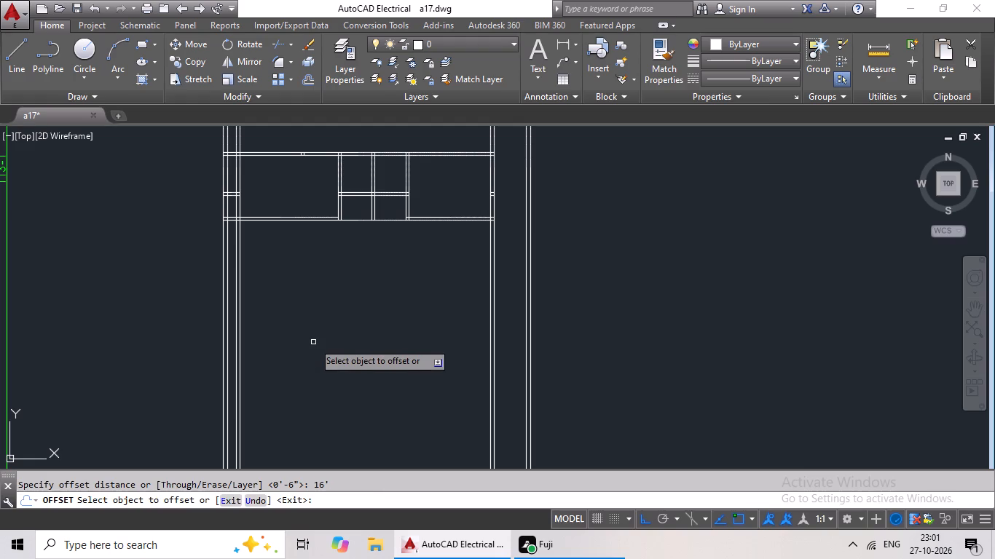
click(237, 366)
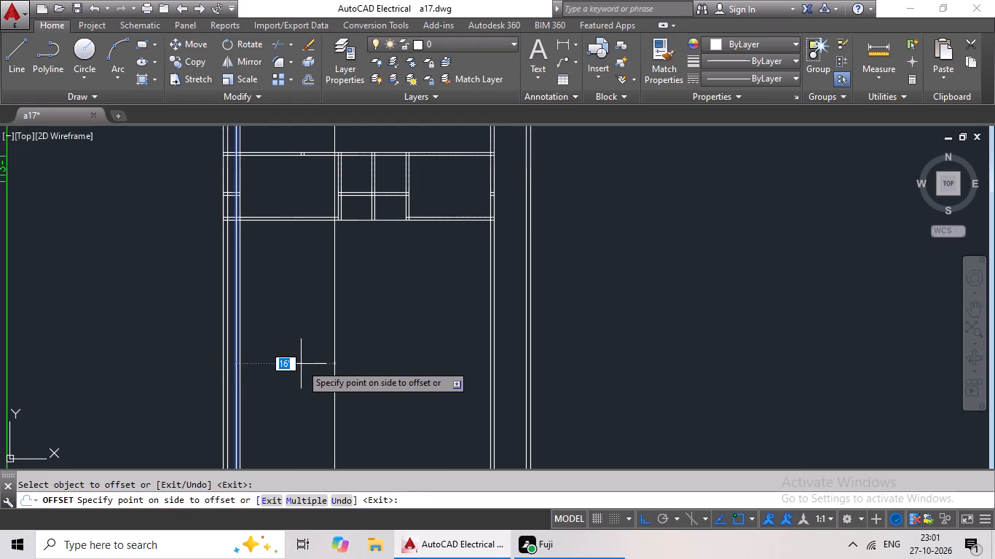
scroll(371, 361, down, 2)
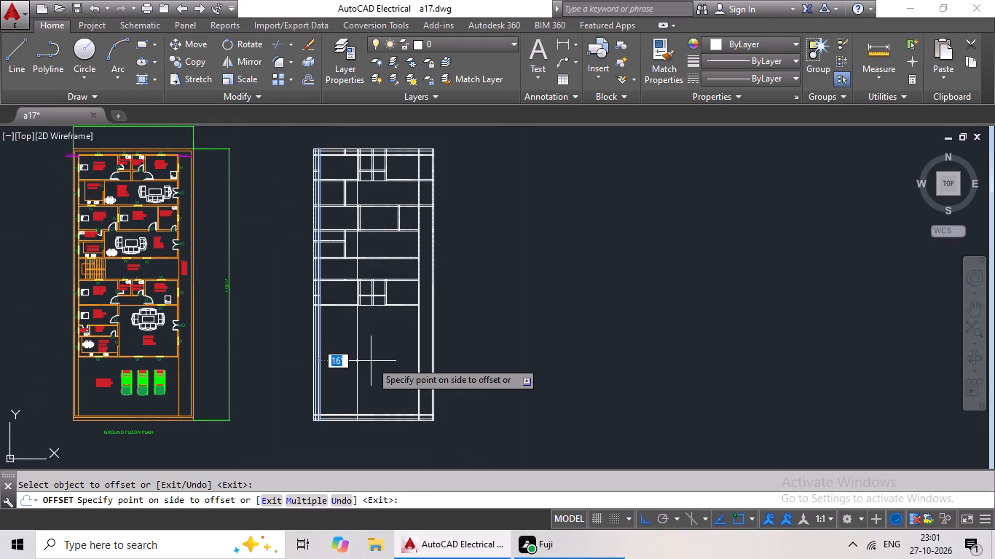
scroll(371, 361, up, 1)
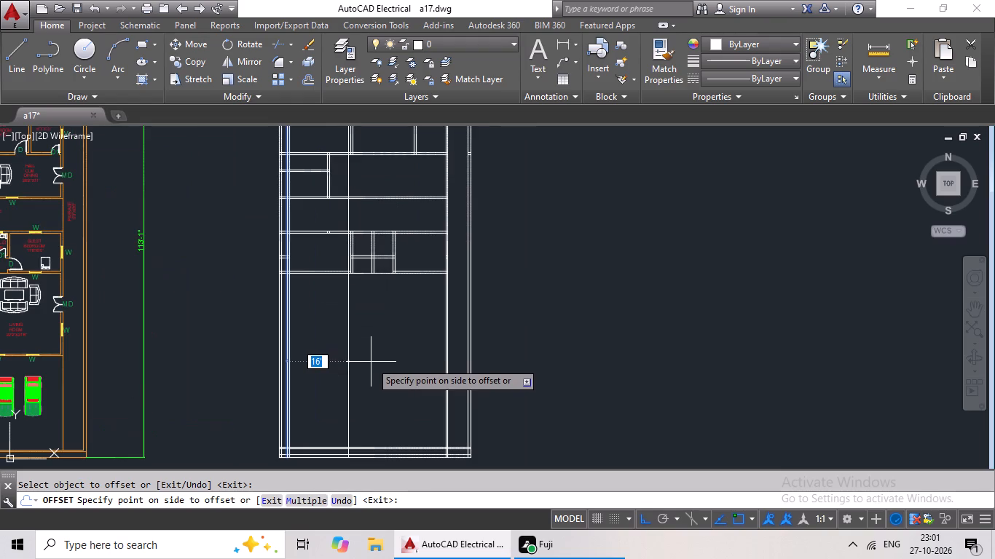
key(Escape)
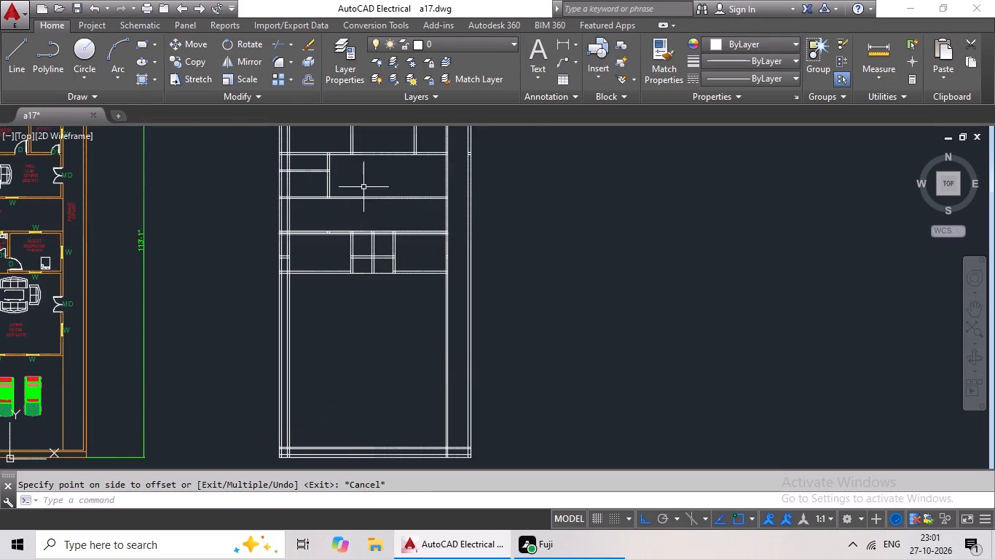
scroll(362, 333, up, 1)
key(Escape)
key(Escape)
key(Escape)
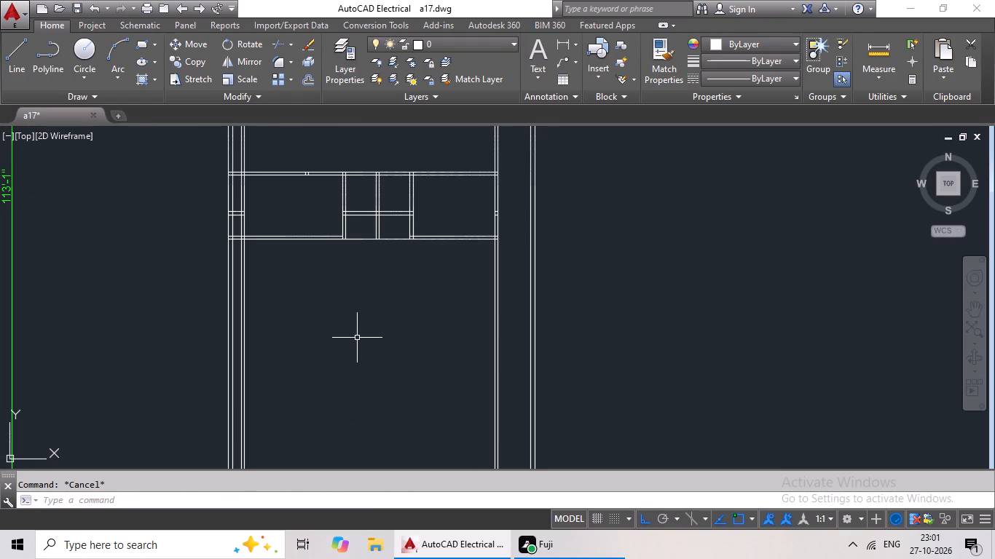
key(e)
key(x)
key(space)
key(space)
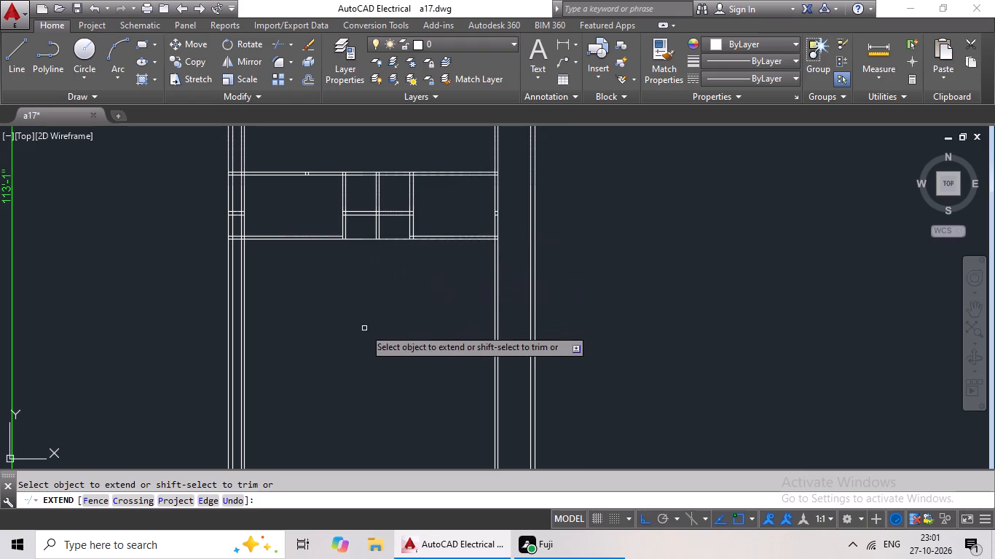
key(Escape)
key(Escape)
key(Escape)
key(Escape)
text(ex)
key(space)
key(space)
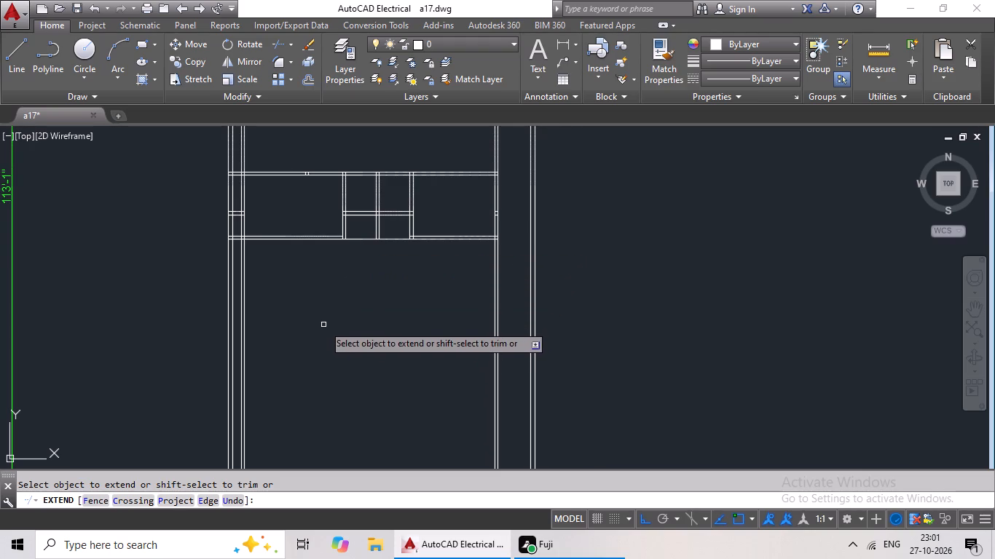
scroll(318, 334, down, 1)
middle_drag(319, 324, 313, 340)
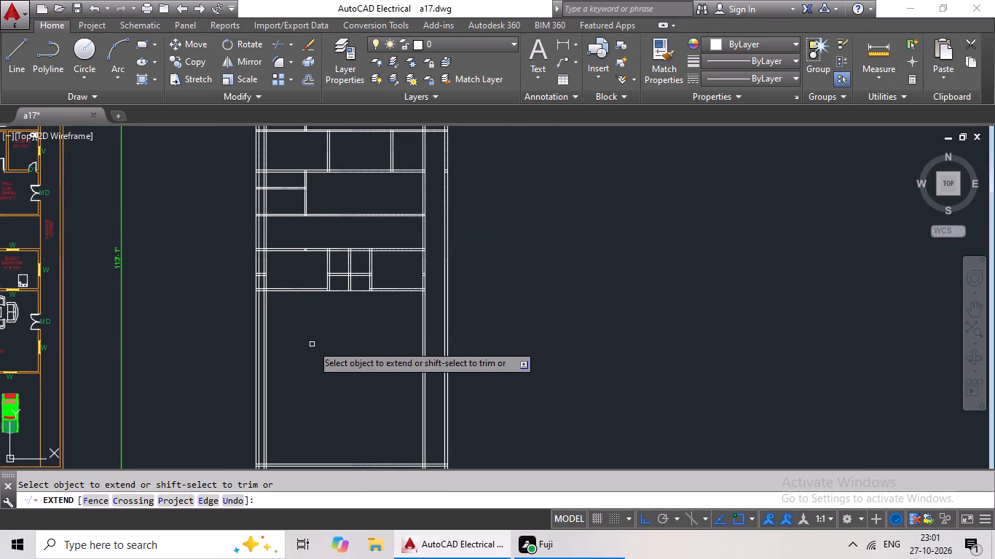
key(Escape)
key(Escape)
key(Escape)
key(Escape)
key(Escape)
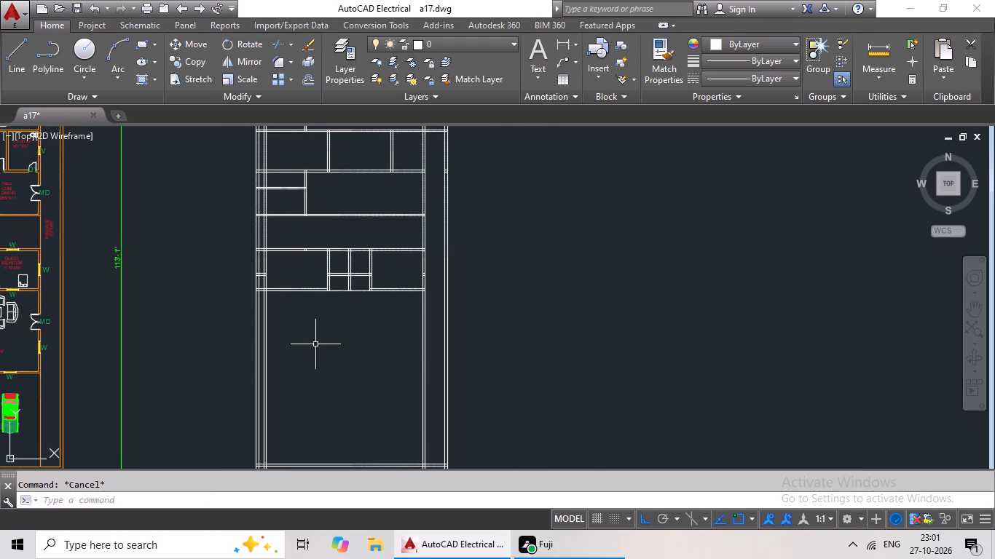
Offset the left interior wall's inner line 16' to the right to place a vertical line in the lower empty area.
key(o)
key(Return)
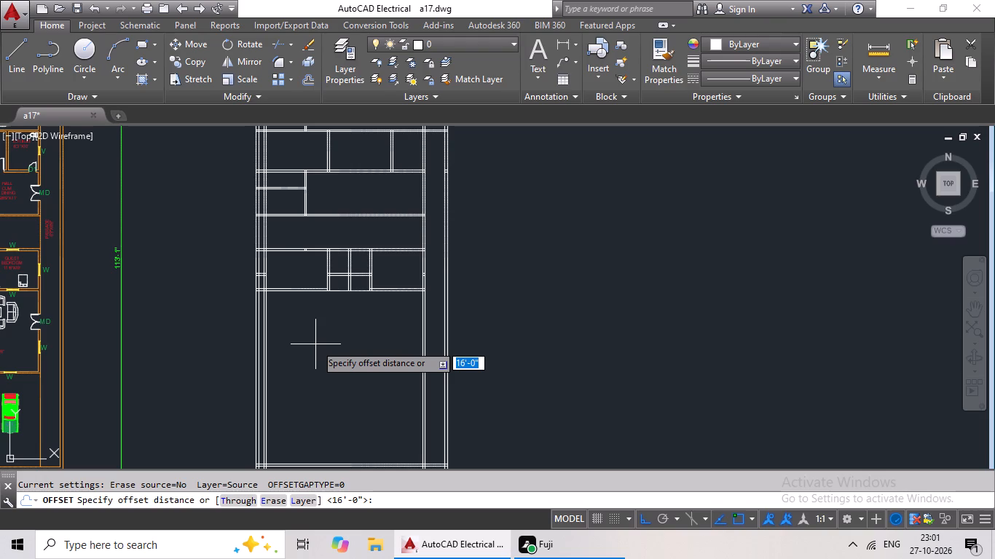
text(16')
key(Return)
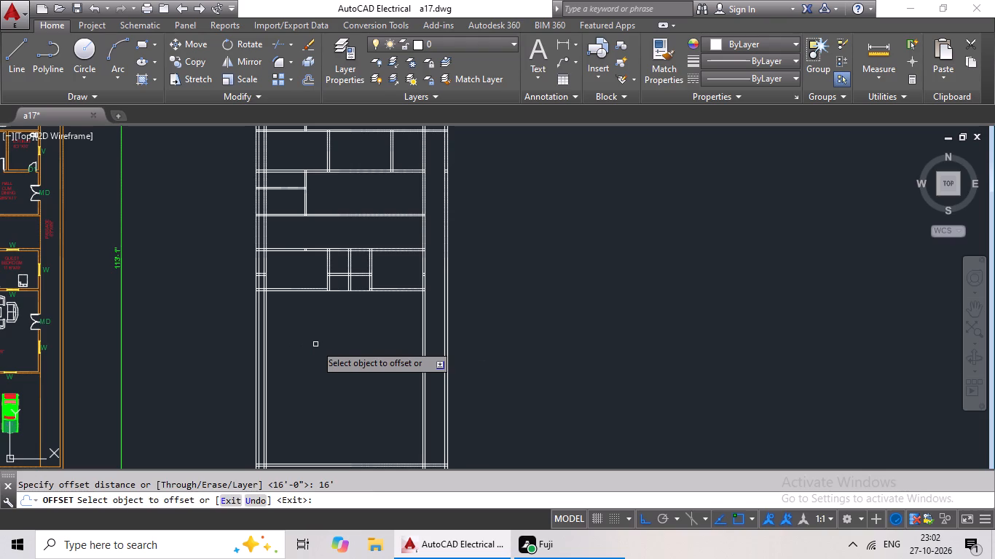
click(267, 412)
click(315, 403)
key(Escape)
key(Escape)
key(Escape)
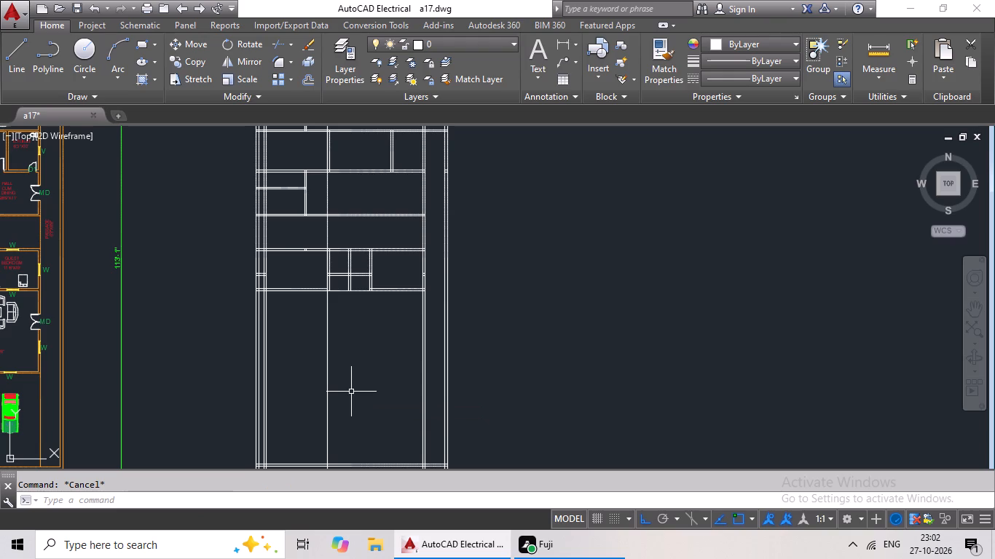
Offset the new vertical line 6" to the right to form a wall.
key(o)
key(Return)
text(6")
key(Return)
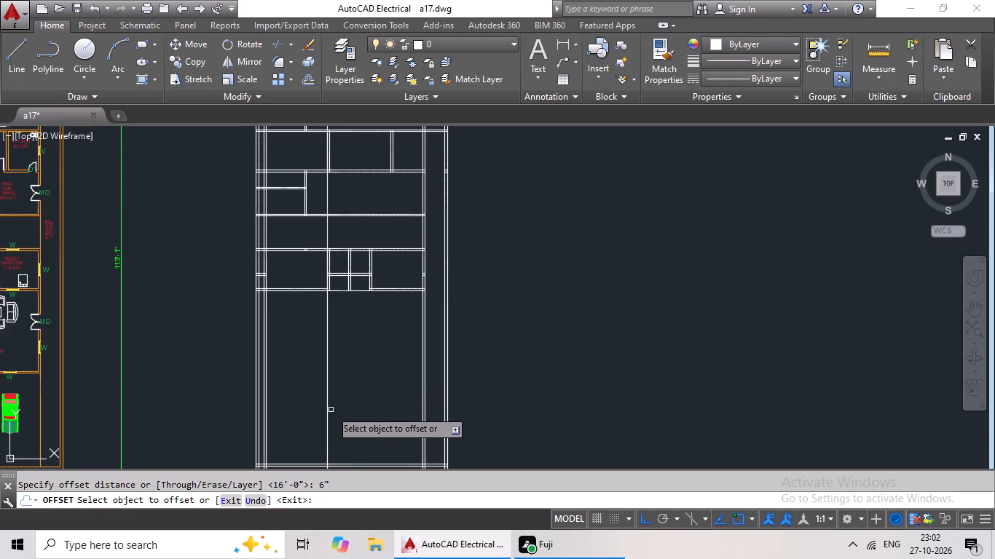
click(328, 413)
click(339, 408)
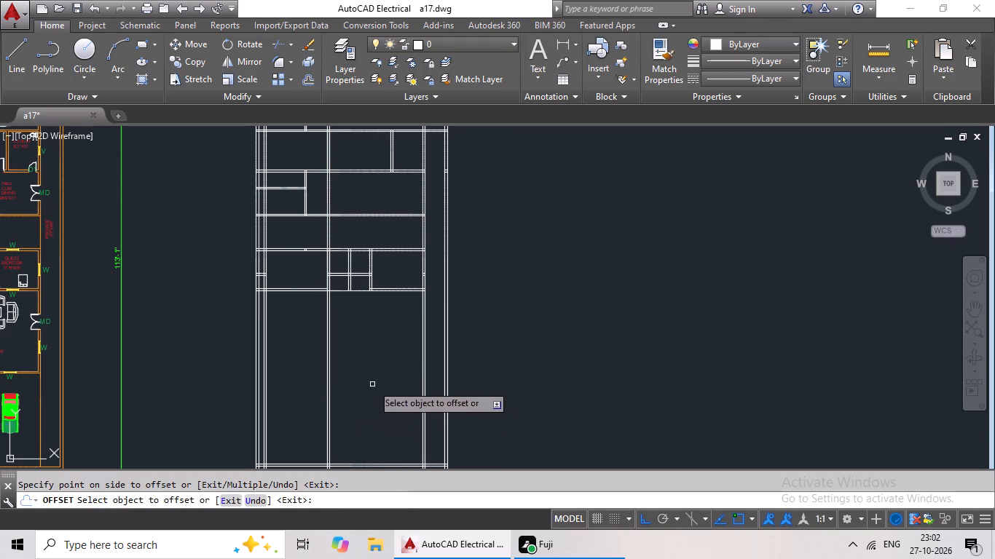
key(Escape)
key(Escape)
key(Escape)
Trim the new vertical wall across the open band above the partition row and erase its two leftover lines further up.
key(t)
key(r)
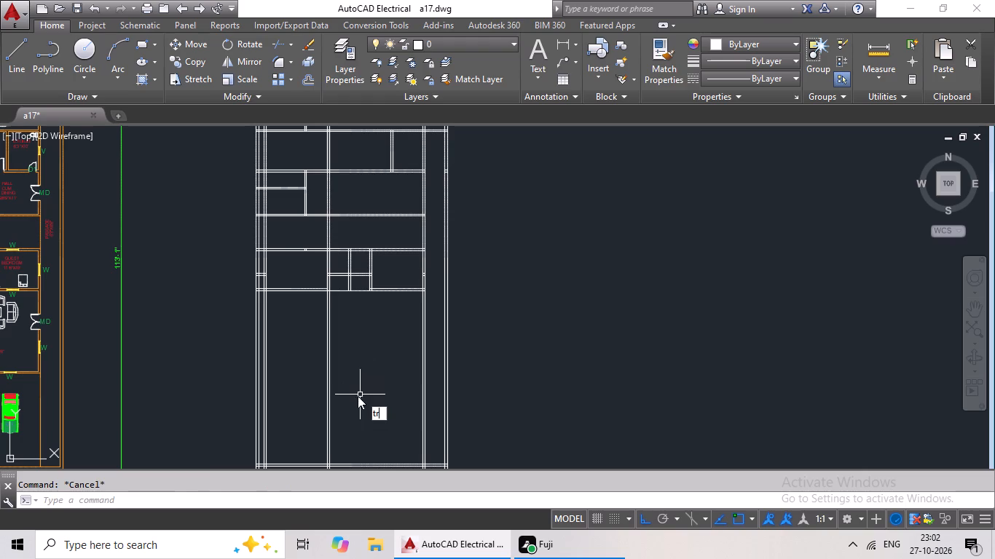
key(space)
key(space)
scroll(359, 227, up, 2)
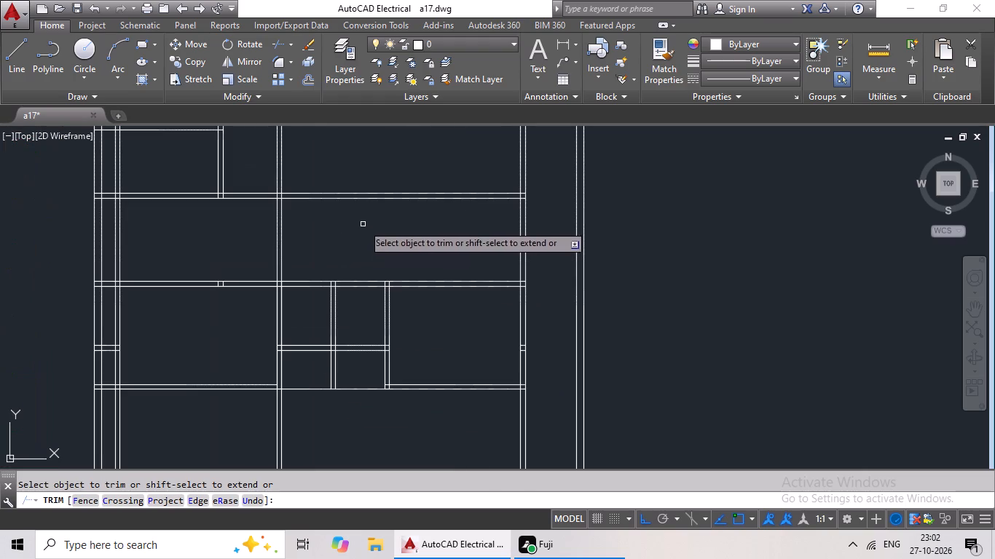
drag(361, 223, 261, 249)
click(261, 249)
key(Escape)
key(Escape)
drag(317, 162, 316, 162)
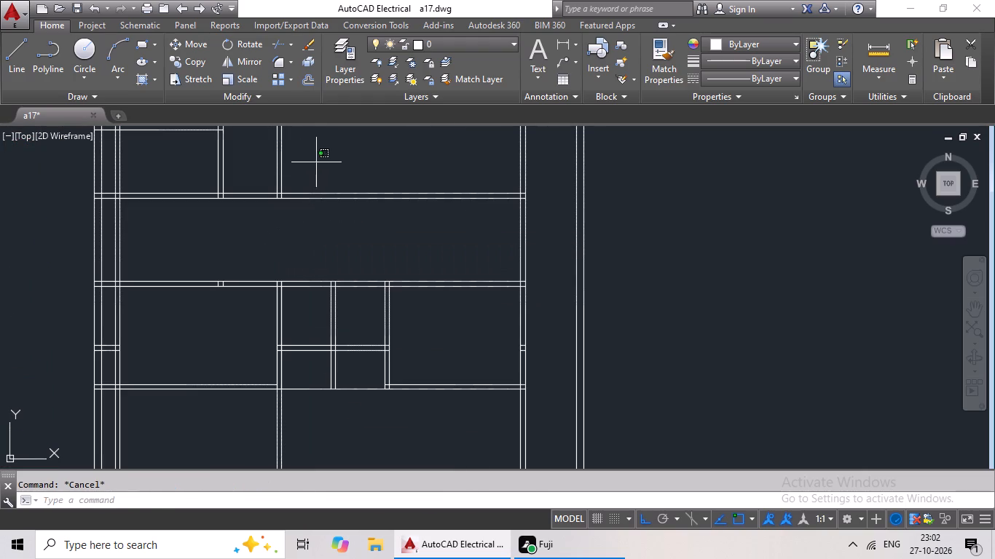
drag(316, 162, 270, 178)
key(Escape)
drag(311, 156, 282, 169)
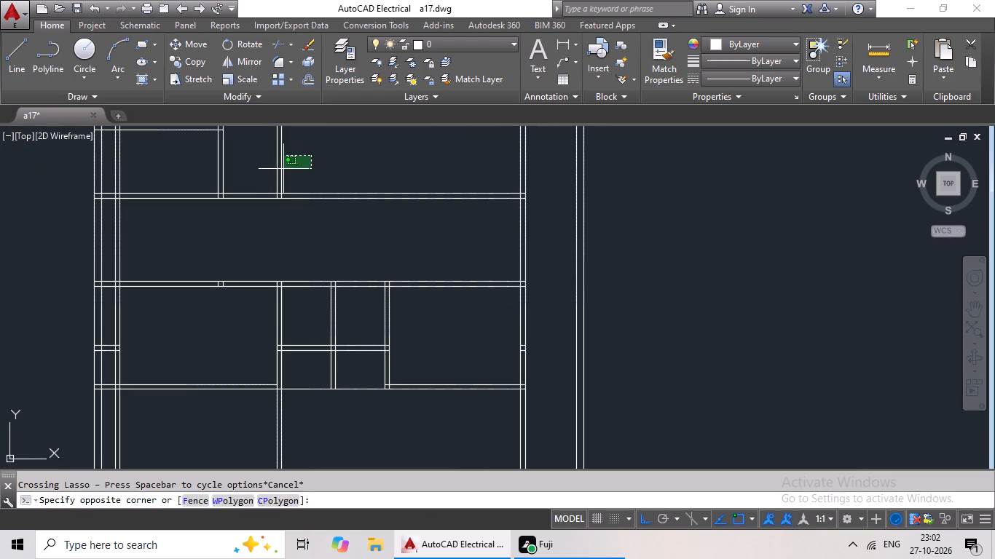
drag(282, 169, 263, 182)
key(Delete)
Offset the lower line of the partition row's bottom wall 8' downward.
scroll(255, 212, down, 4)
middle_drag(278, 197, 273, 234)
scroll(264, 244, up, 2)
middle_drag(264, 245, 285, 238)
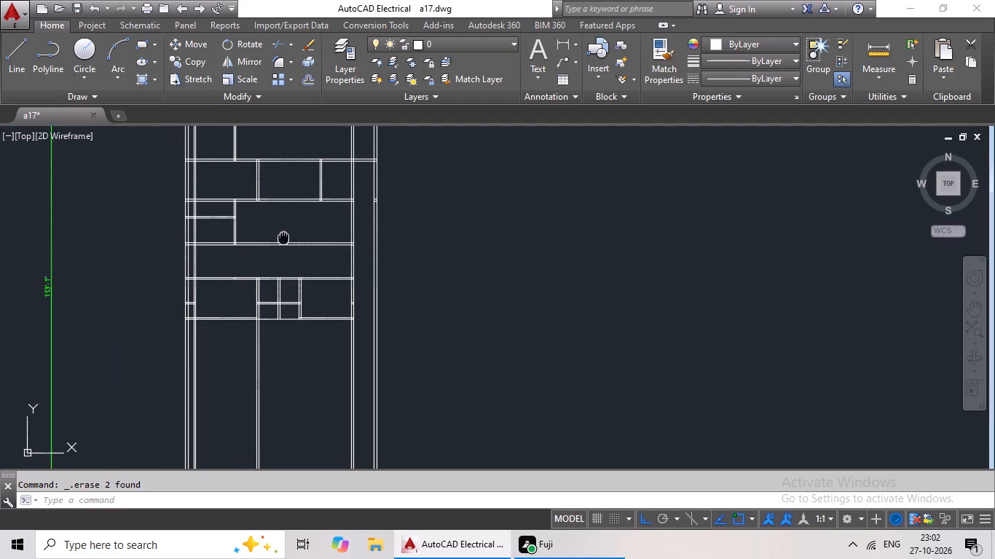
middle_drag(285, 238, 288, 237)
middle_drag(289, 235, 278, 277)
middle_drag(278, 271, 304, 207)
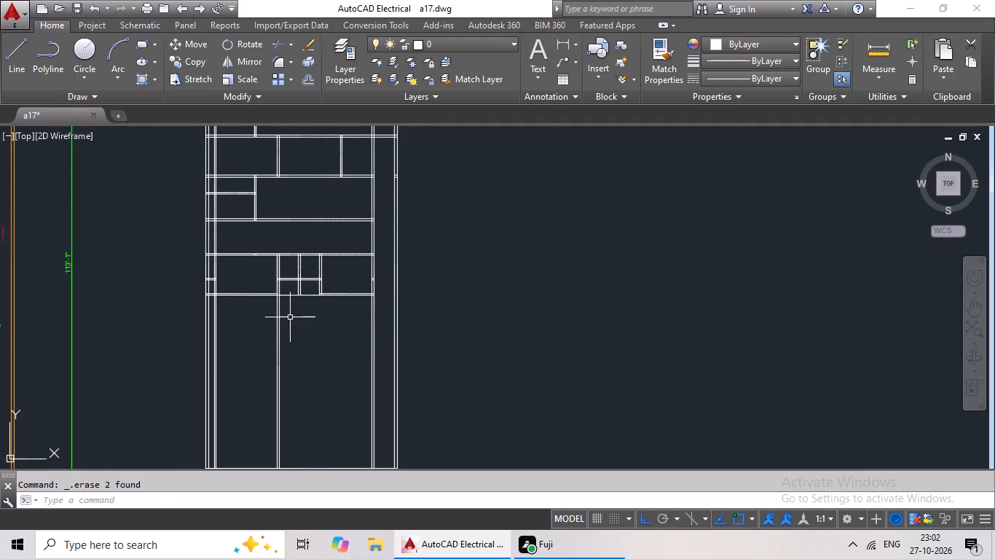
middle_drag(290, 318, 299, 274)
key(Escape)
key(Escape)
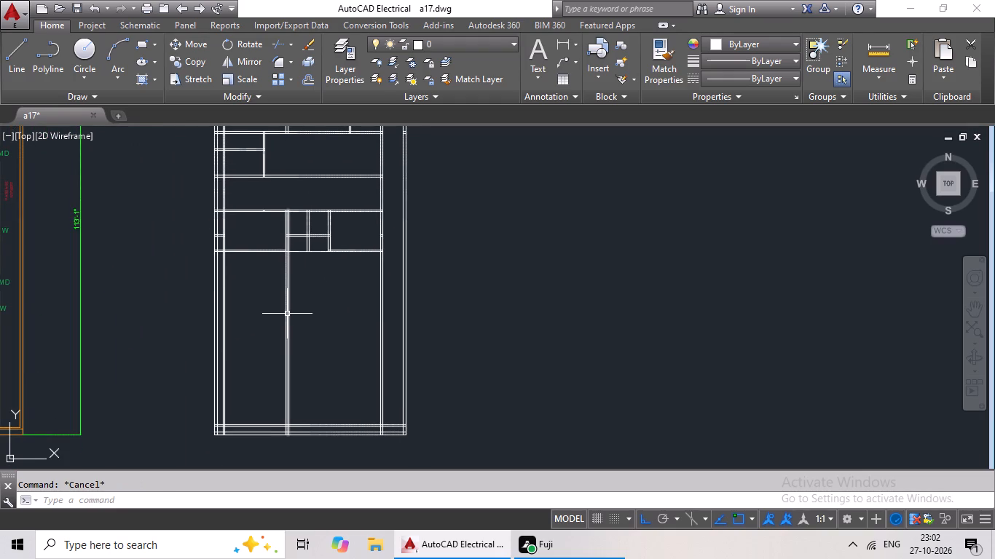
key(o)
key(Return)
text(8')
key(Return)
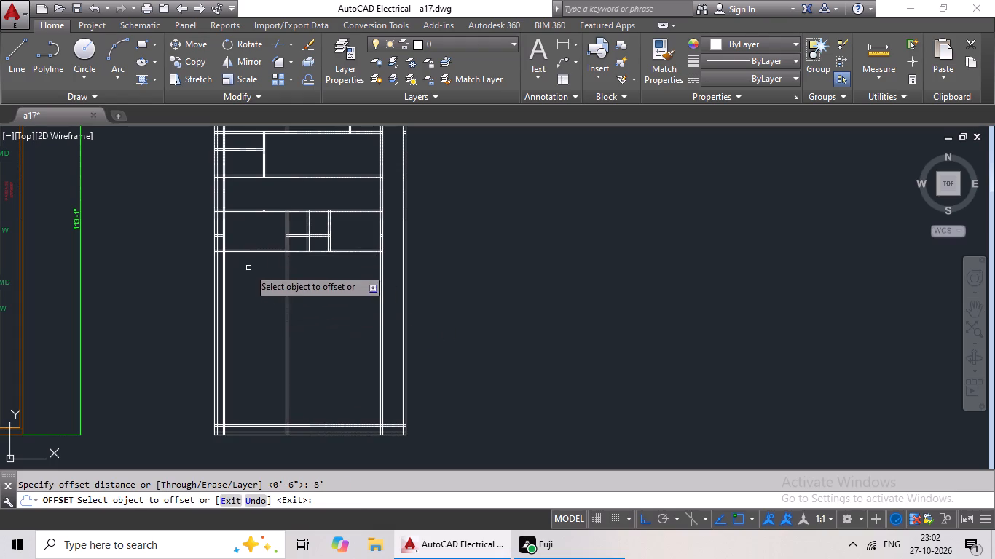
scroll(253, 266, up, 2)
click(275, 229)
click(274, 247)
key(Escape)
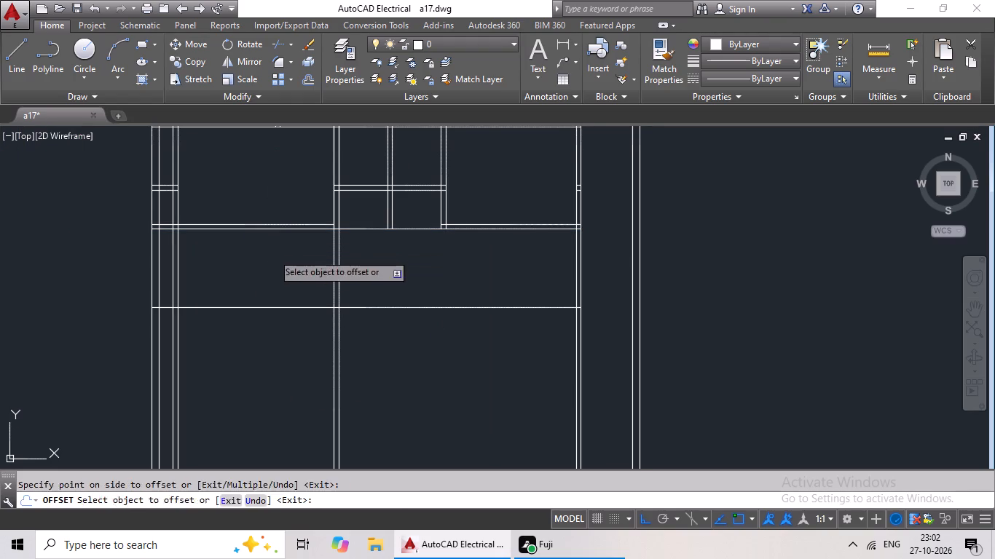
Offset the new horizontal line 6" downward to form a cross wall.
key(Escape)
key(o)
key(Return)
text(6")
key(Return)
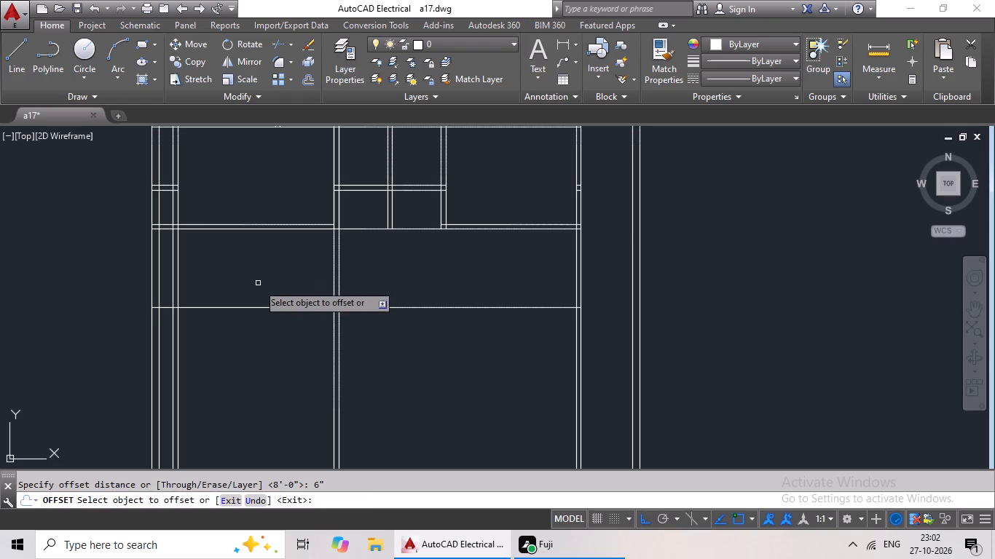
click(251, 306)
click(246, 329)
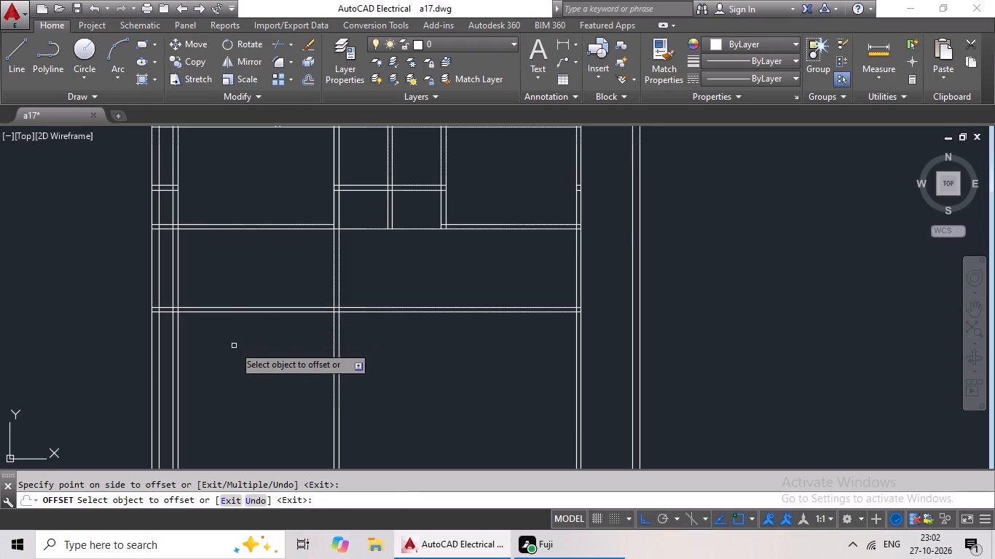
key(Escape)
key(Escape)
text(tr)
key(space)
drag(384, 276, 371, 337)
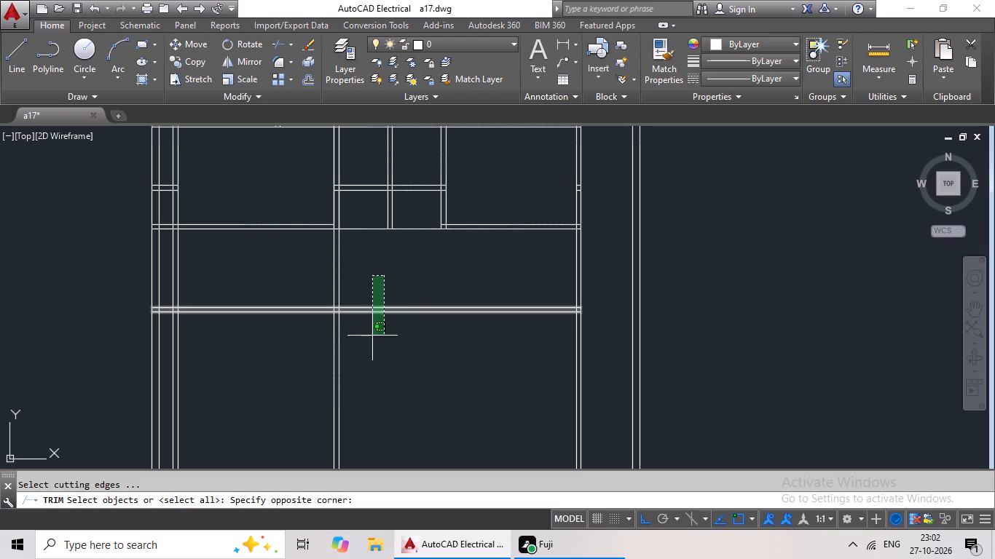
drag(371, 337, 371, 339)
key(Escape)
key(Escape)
Trim both lines of the new cross wall in the large area to the right of the new vertical wall.
key(t)
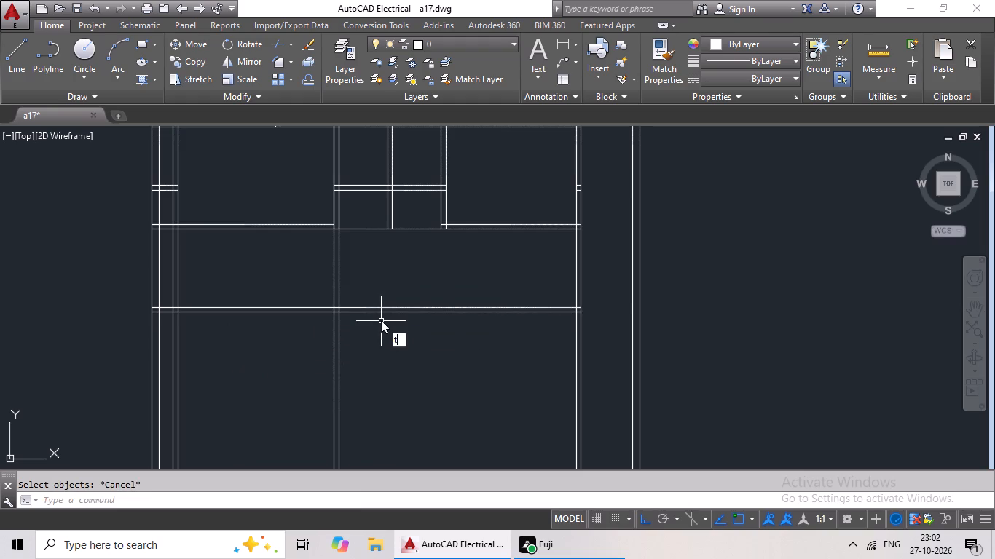
text(r)
key(space)
key(space)
drag(408, 280, 384, 342)
click(384, 342)
scroll(414, 301, down, 2)
middle_drag(420, 292, 424, 285)
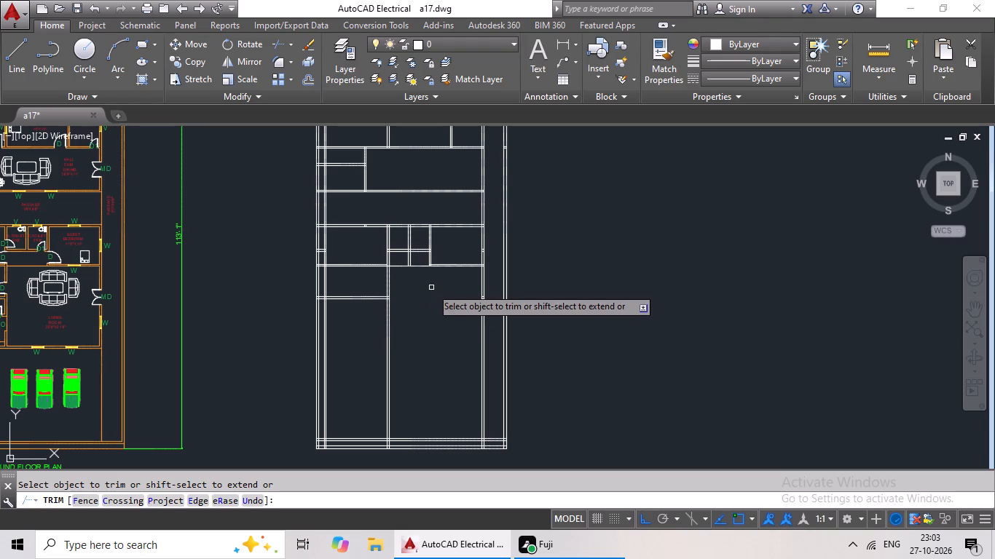
key(Escape)
key(Escape)
key(Escape)
key(Escape)
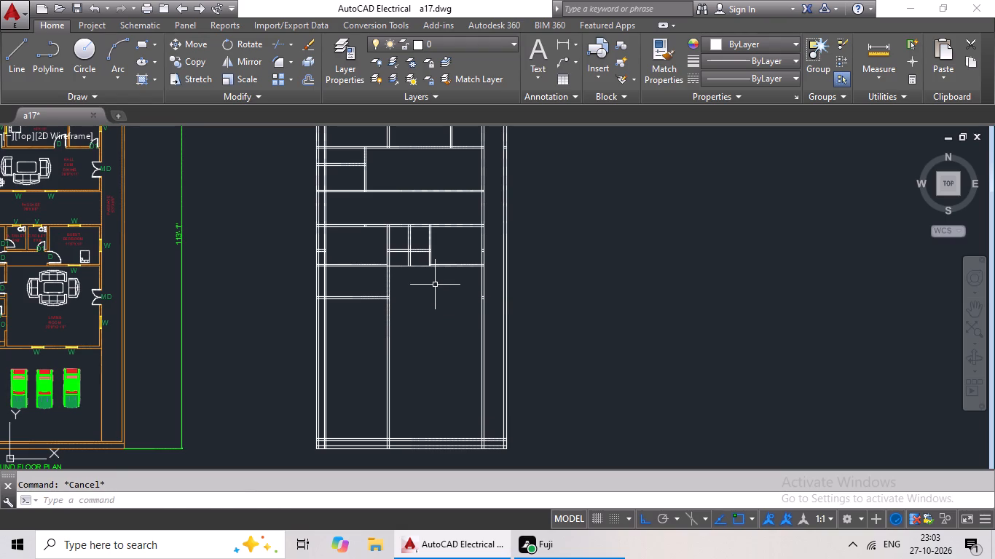
key(Escape)
Offset the left interior wall's inner line 4' to the right.
key(o)
key(Return)
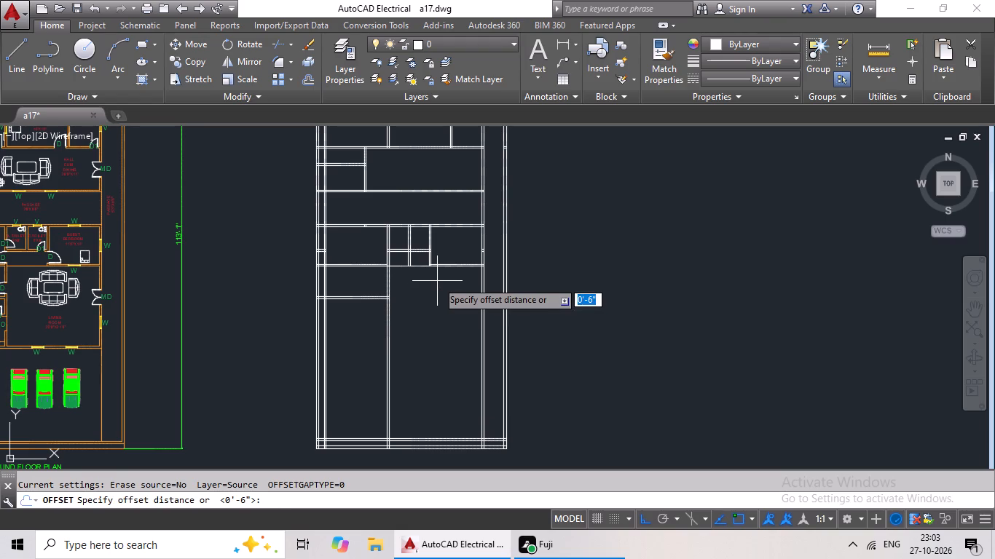
text(4')
key(Return)
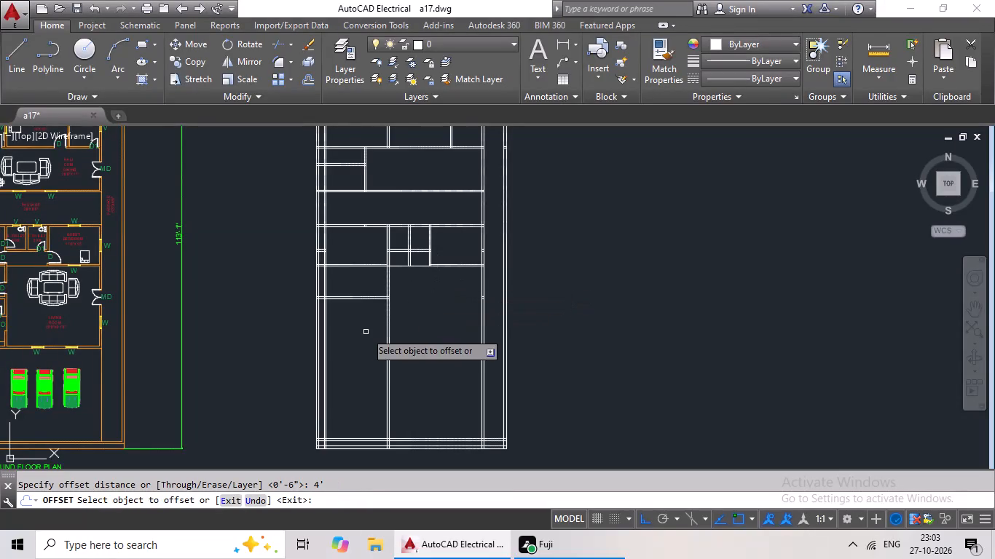
scroll(330, 328, up, 3)
click(309, 341)
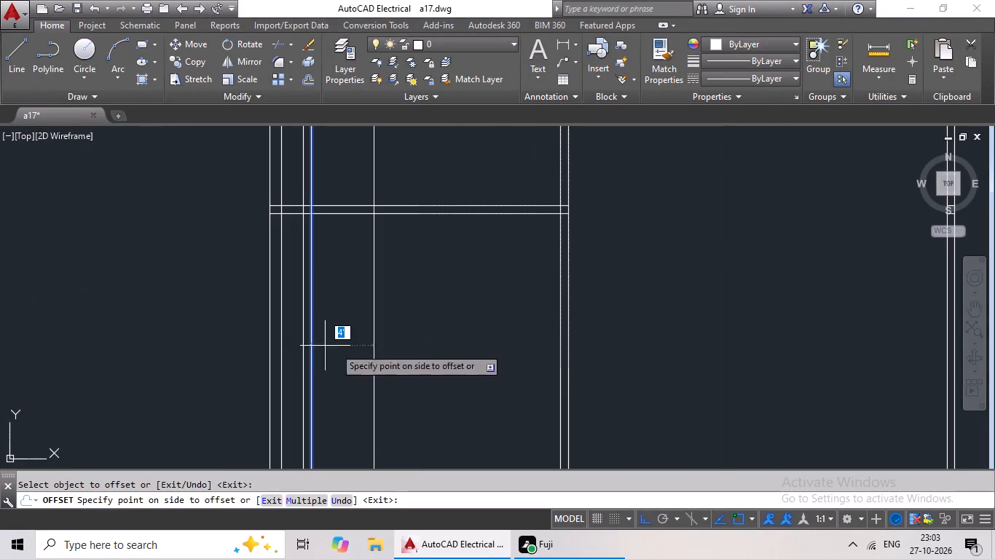
click(401, 354)
scroll(420, 354, down, 2)
middle_drag(428, 343, 414, 362)
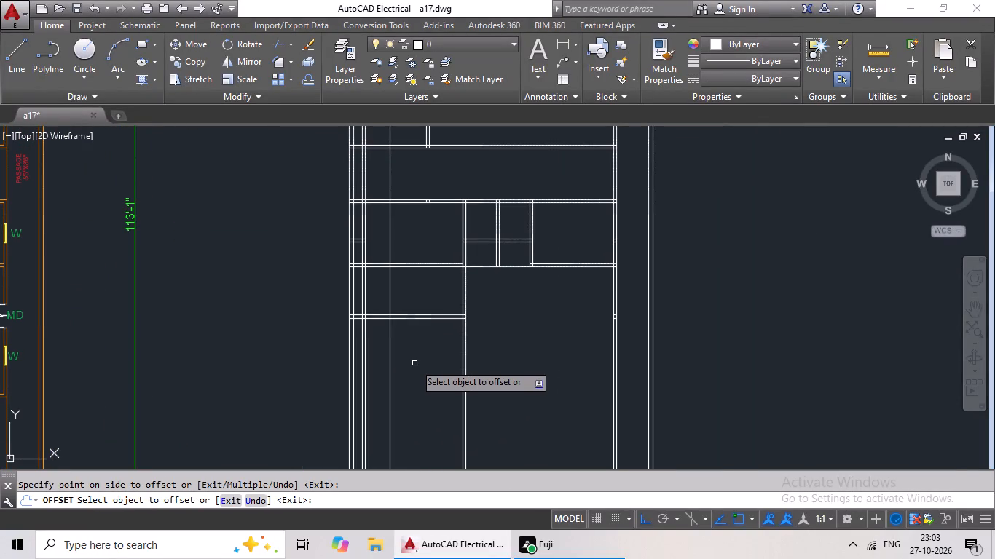
key(Escape)
Offset the new vertical line 6" to the right to form a narrow space's wall.
key(o)
key(Return)
text(6")
key(Return)
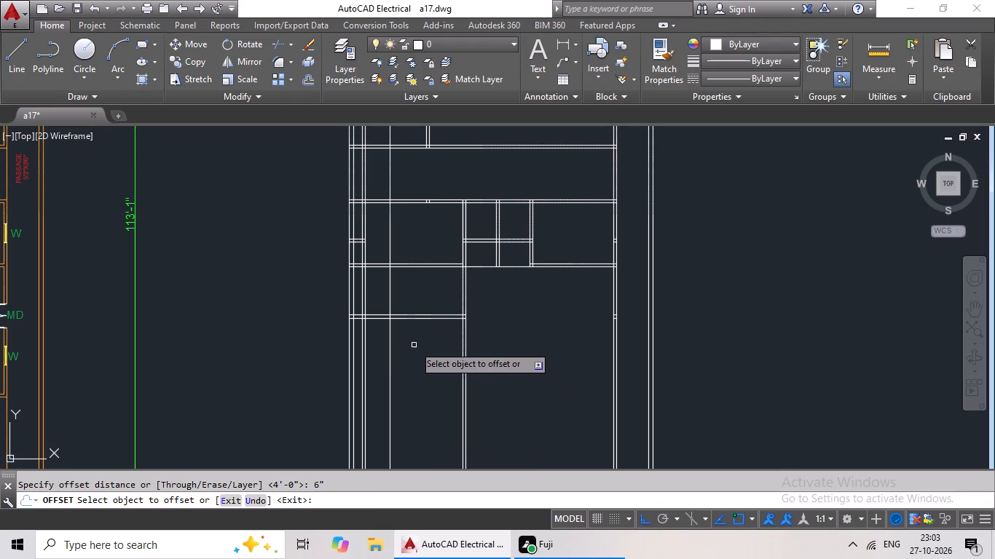
drag(390, 363, 400, 362)
click(427, 356)
key(Escape)
key(Escape)
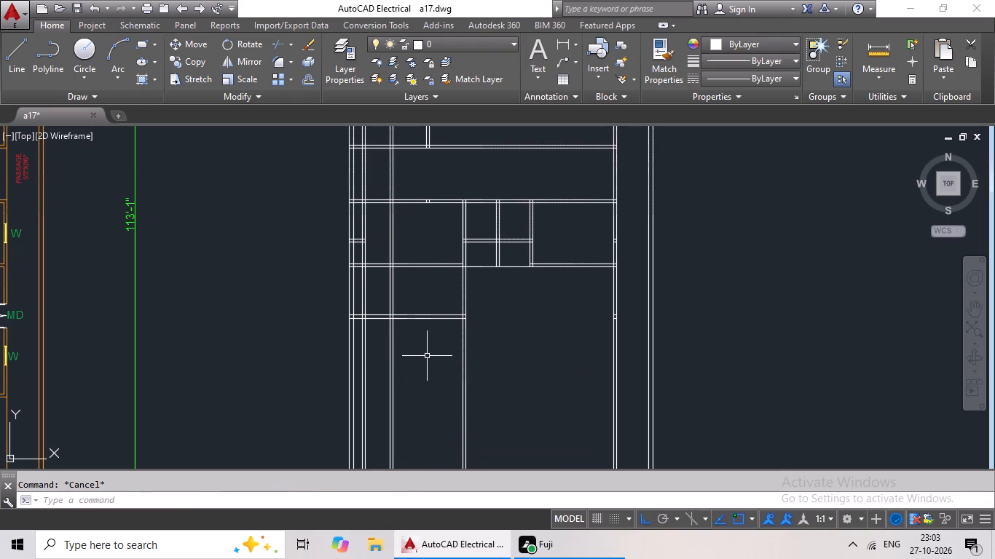
Trim the 4' offset wall between the partition row and the new cross wall, and erase its two leftover lines above.
text(tr)
key(space)
key(space)
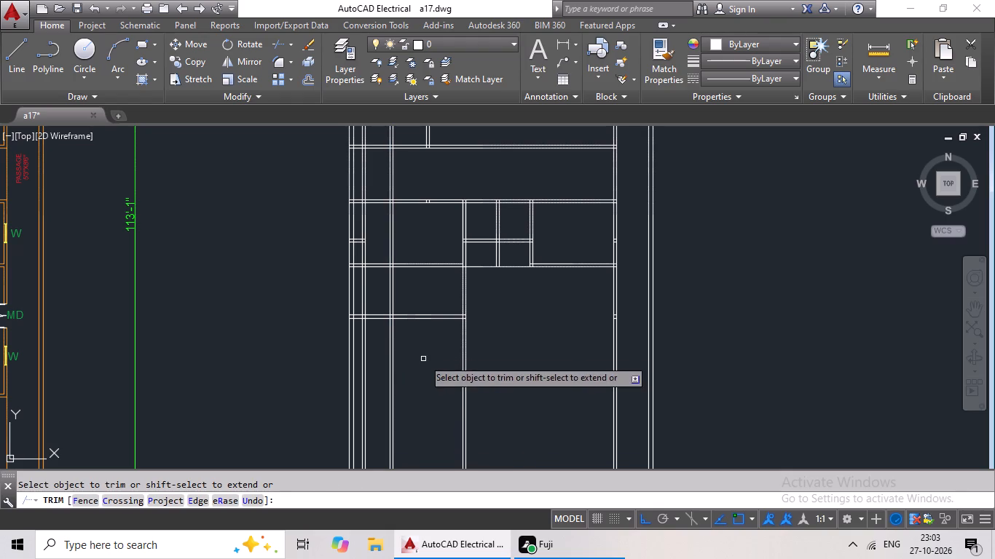
drag(422, 284, 385, 305)
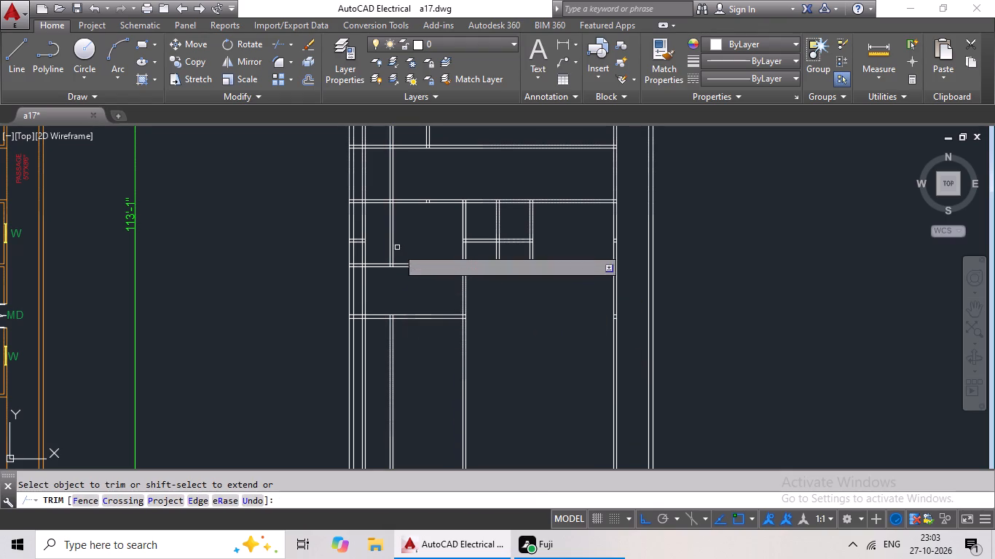
key(Escape)
drag(417, 226, 384, 246)
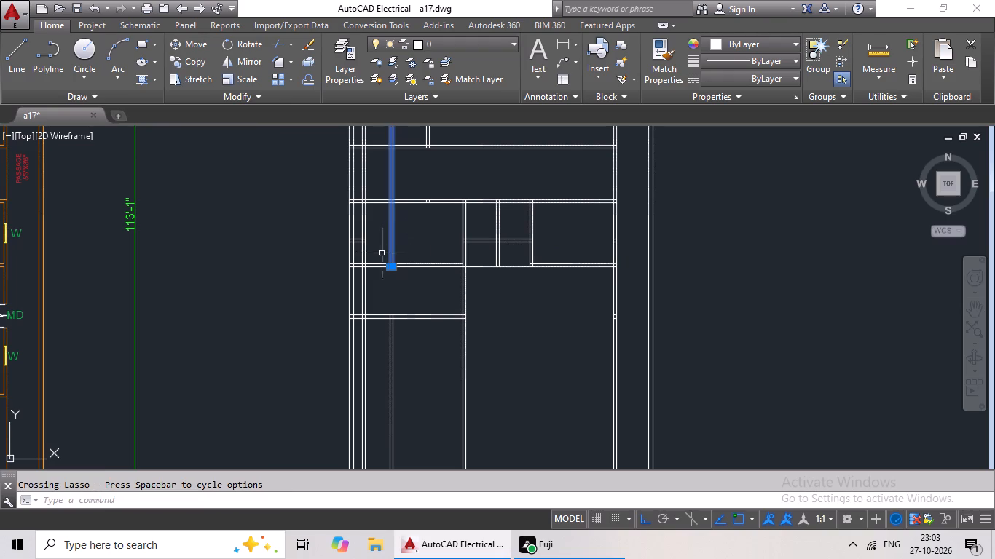
key(Delete)
middle_drag(424, 383, 451, 327)
scroll(451, 322, up, 2)
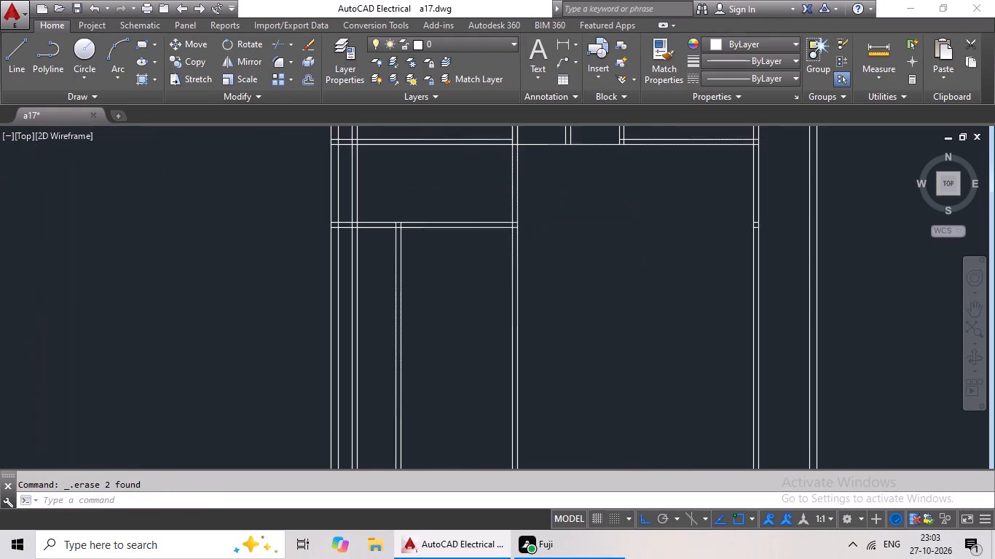
Offset the lower line of the left-hand cross wall at the narrow vertical wall's top 4' downward.
scroll(452, 319, up, 1)
middle_drag(452, 319, 509, 417)
scroll(509, 417, down, 1)
key(Escape)
key(Escape)
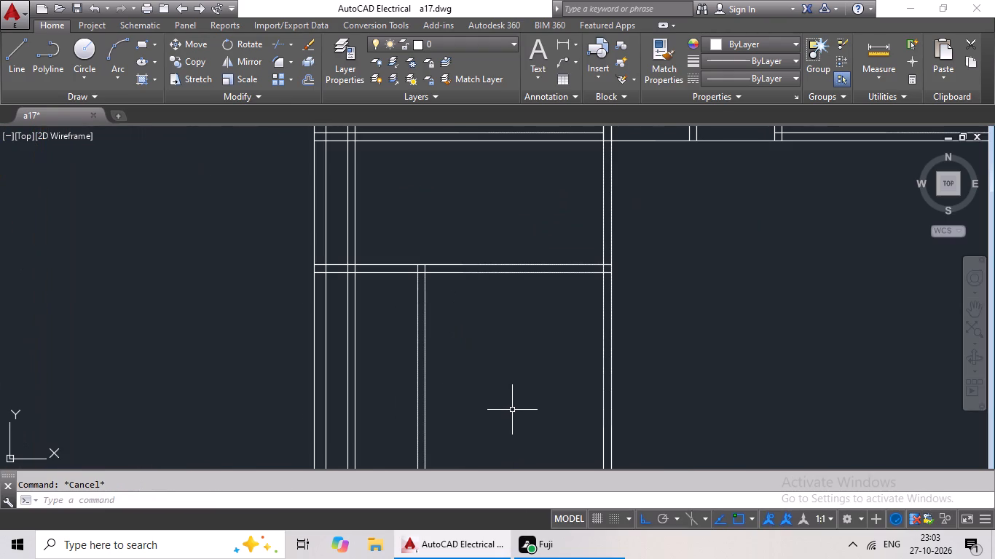
key(o)
key(Return)
text(4')
key(Return)
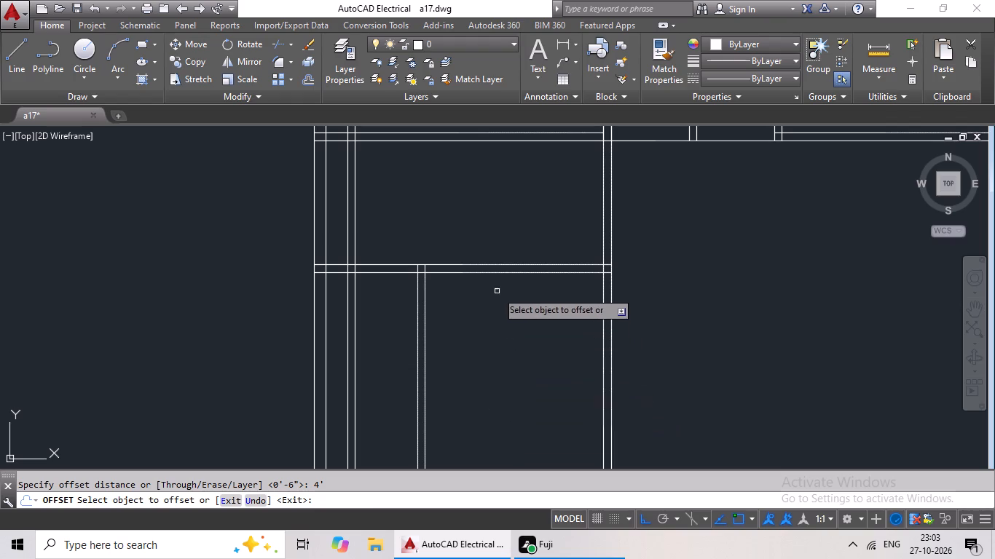
drag(505, 273, 503, 289)
click(501, 302)
key(Escape)
key(Escape)
Offset the new horizontal line 6" downward to form a second cross wall.
key(o)
key(Return)
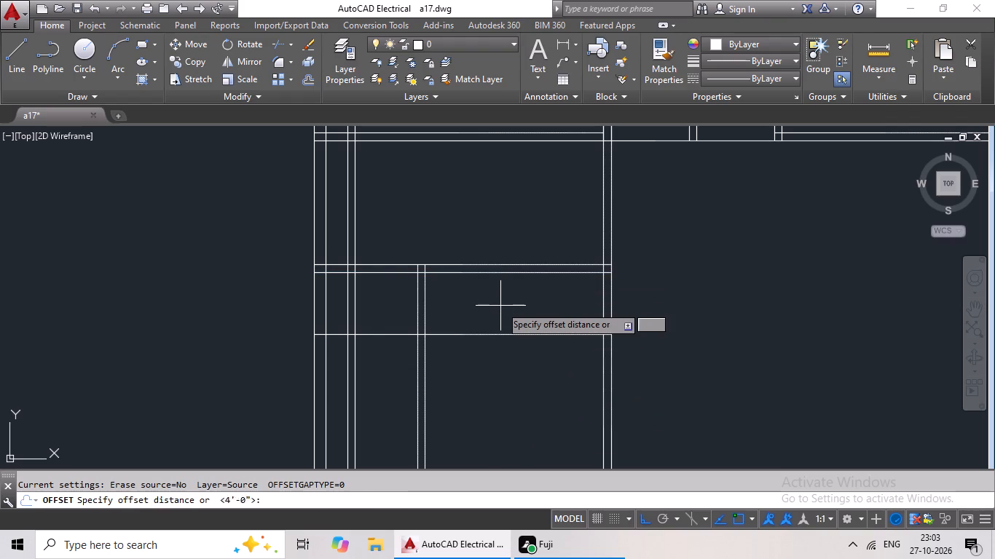
text(6")
key(Return)
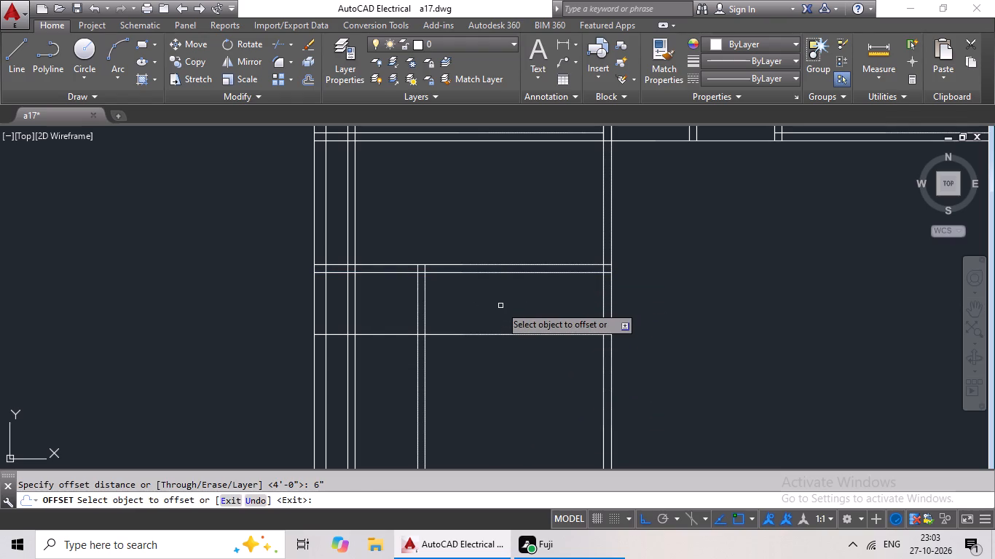
click(438, 335)
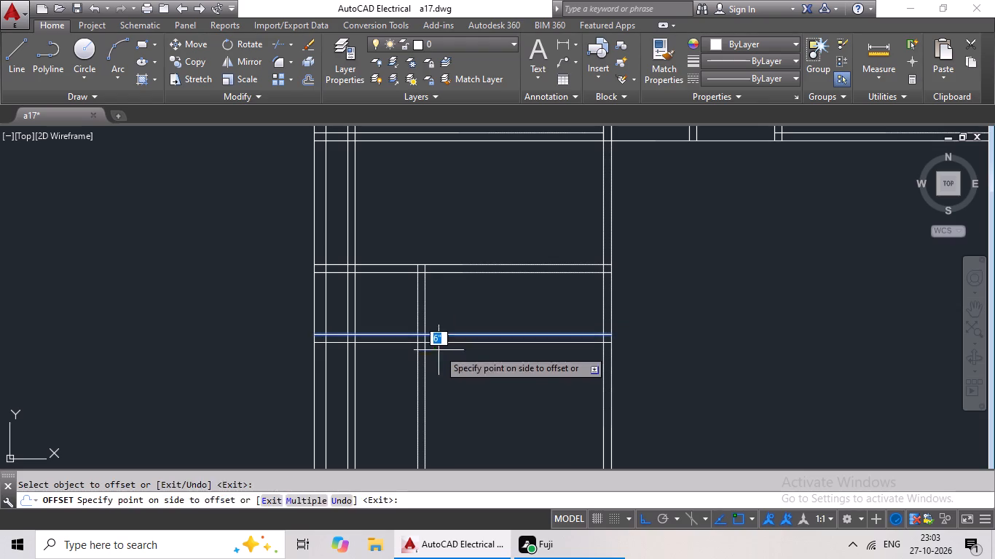
click(438, 350)
key(Escape)
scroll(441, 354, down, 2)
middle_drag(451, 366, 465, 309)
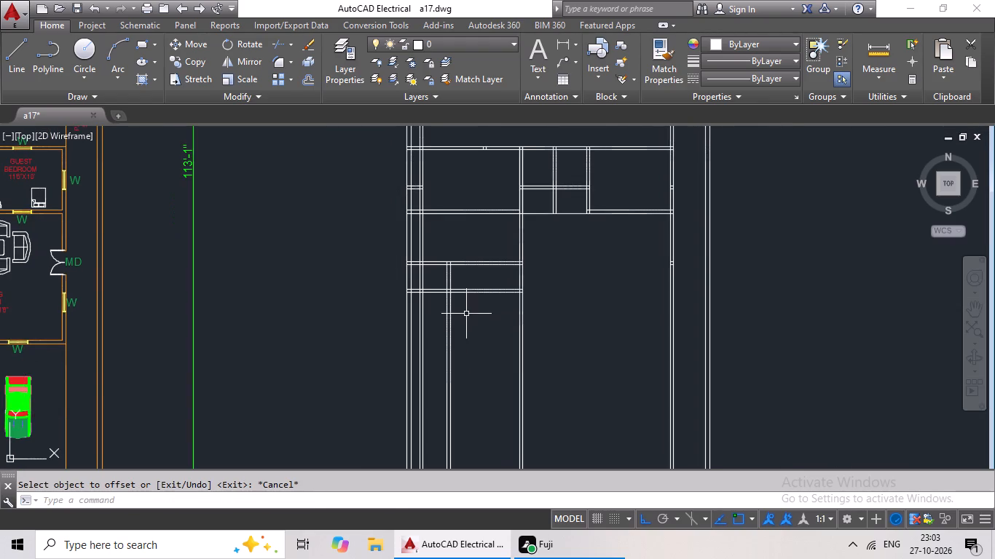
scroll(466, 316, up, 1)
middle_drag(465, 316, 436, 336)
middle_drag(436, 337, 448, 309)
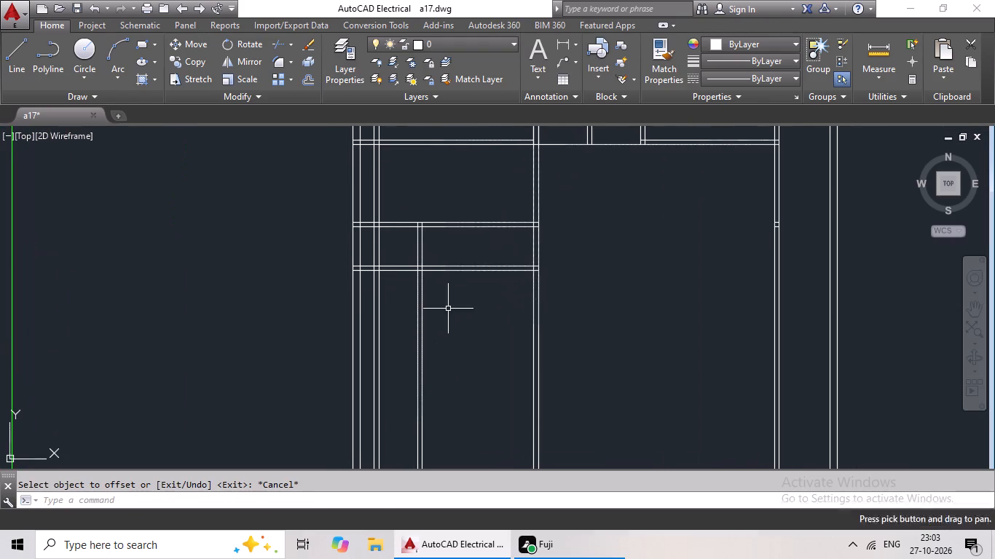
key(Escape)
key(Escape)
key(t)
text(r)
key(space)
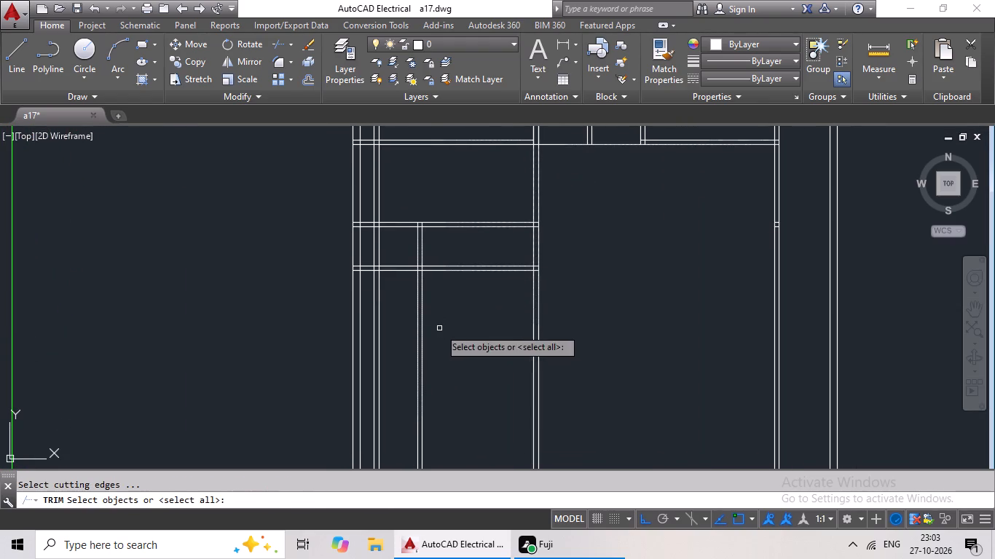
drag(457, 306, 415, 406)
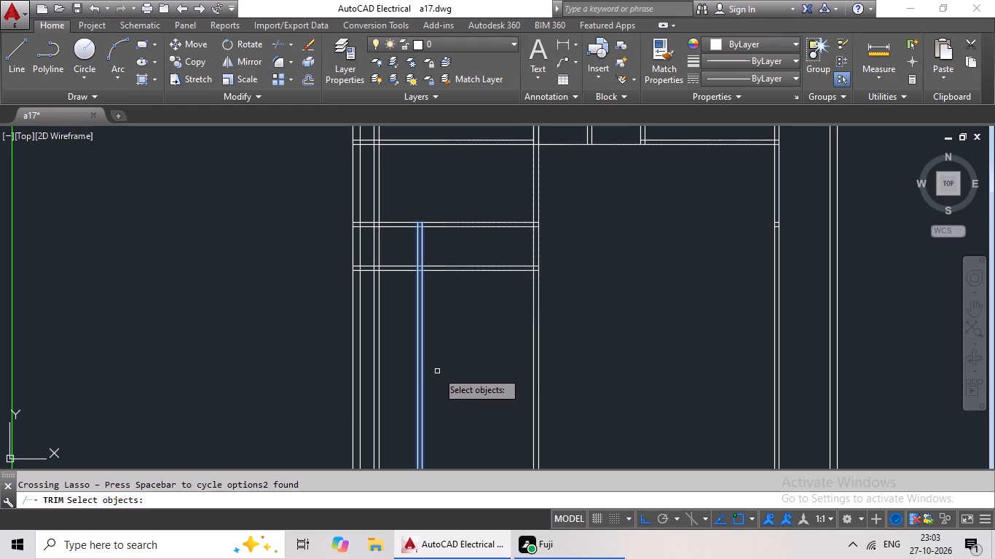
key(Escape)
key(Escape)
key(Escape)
Trim both lines of the narrow vertical wall below the new cross wall.
text(tr)
key(space)
key(space)
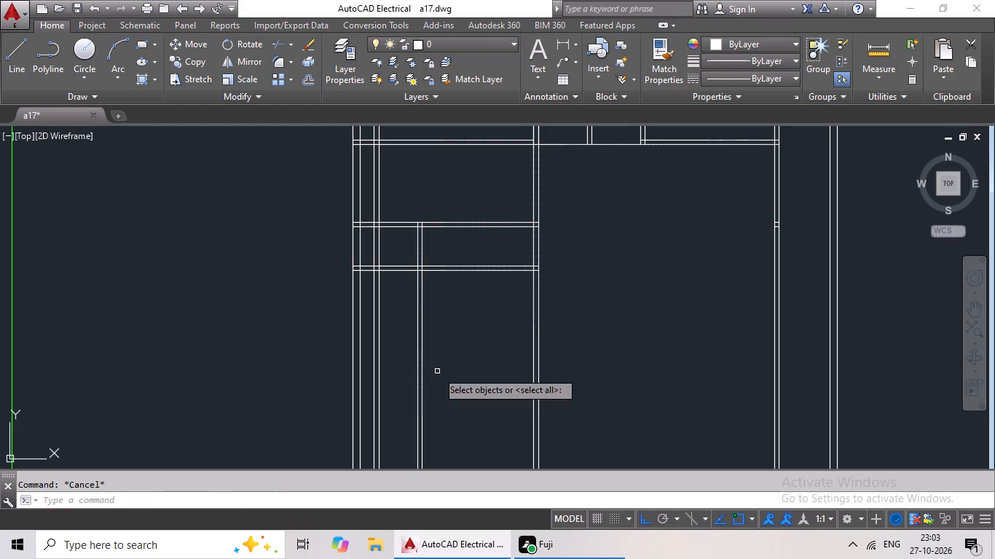
drag(452, 334, 407, 392)
middle_drag(442, 357, 460, 339)
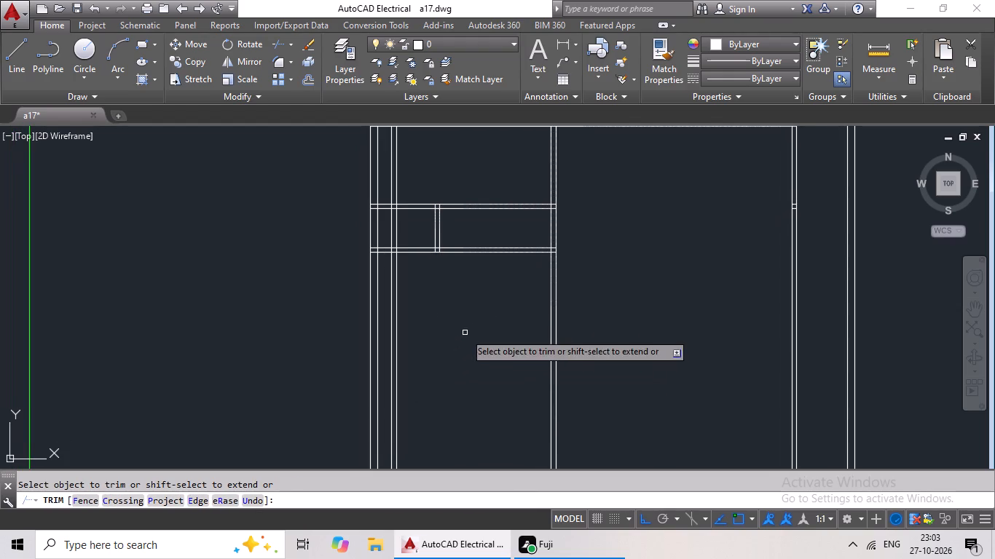
key(Escape)
key(Escape)
Offset the lower line of the new cross wall 8'8" downward.
key(o)
key(Return)
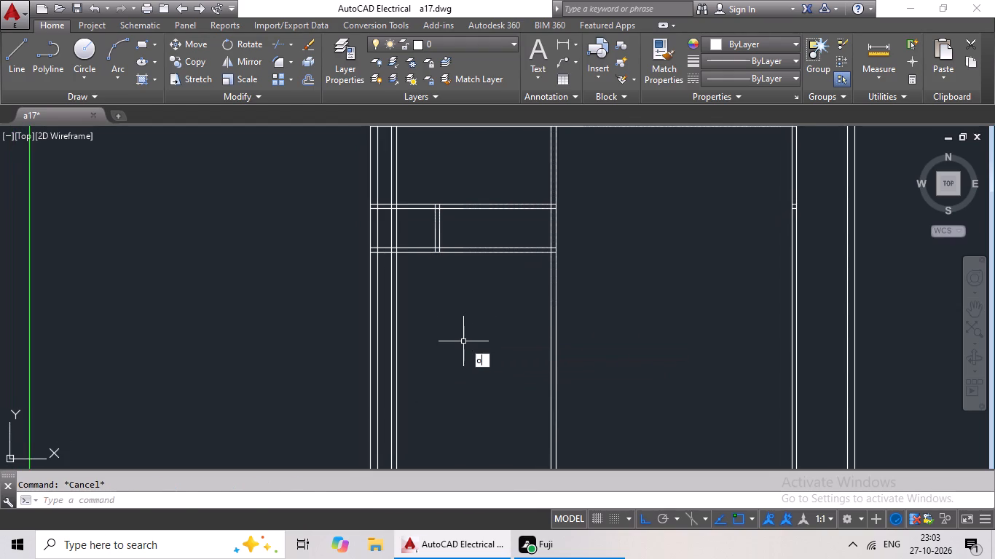
text(8'8")
key(Return)
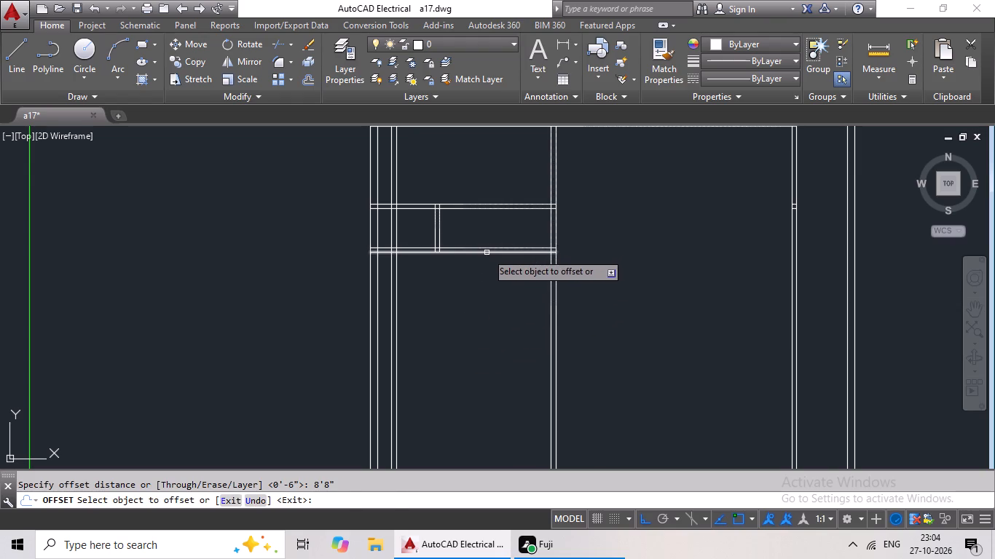
drag(487, 253, 484, 266)
click(478, 295)
key(Escape)
Offset the 8'8" offset line 6" downward to form the next cross wall.
key(o)
key(Return)
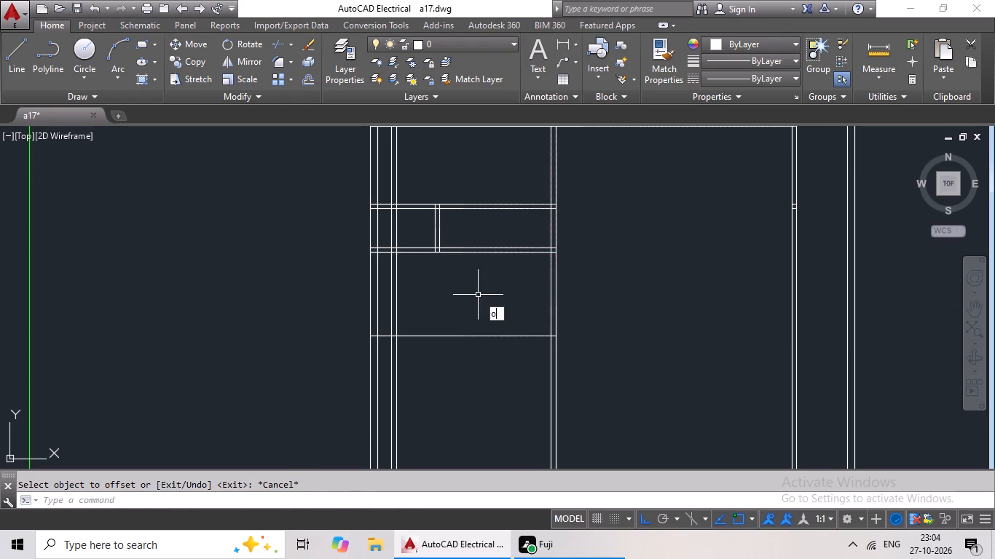
text(6")
key(Return)
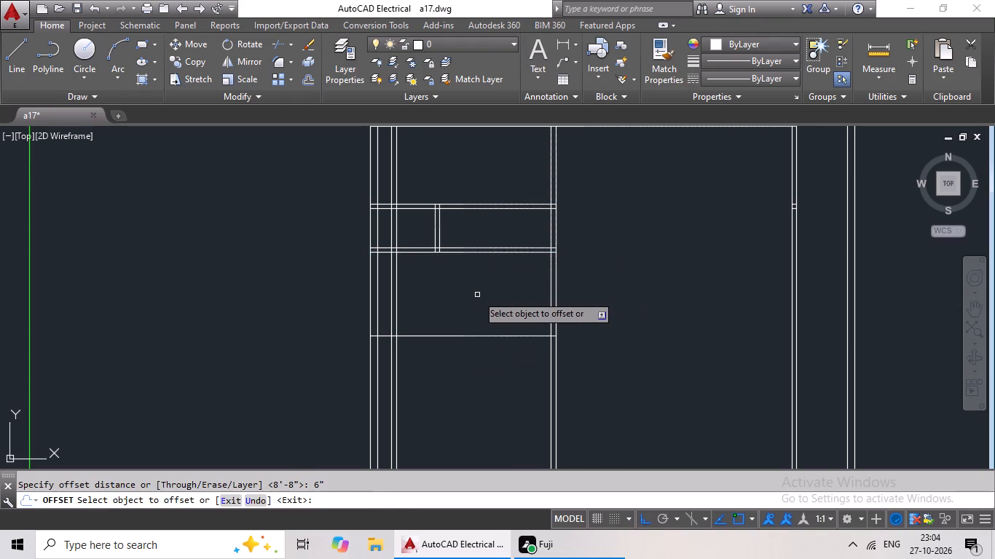
click(462, 337)
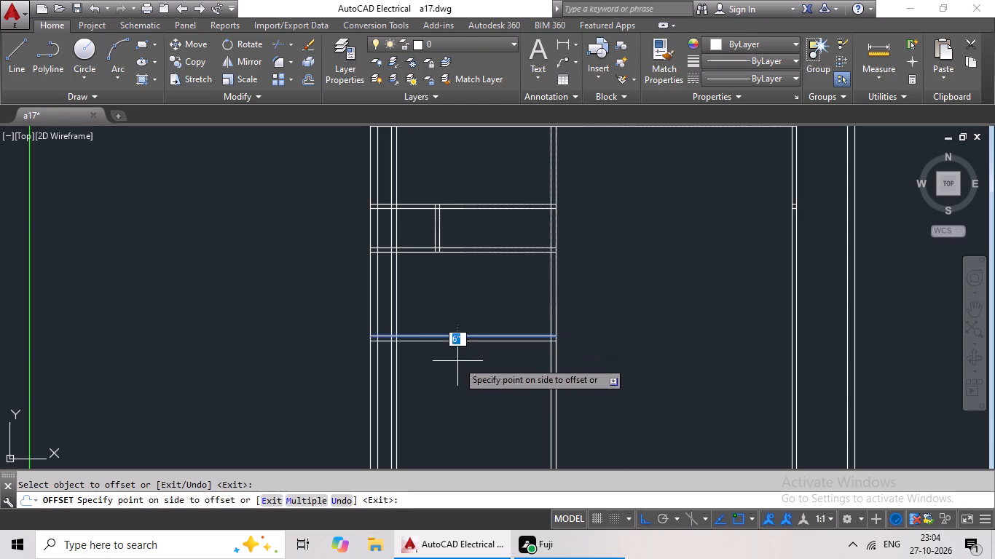
click(457, 362)
middle_drag(485, 298, 509, 246)
middle_drag(501, 299, 512, 277)
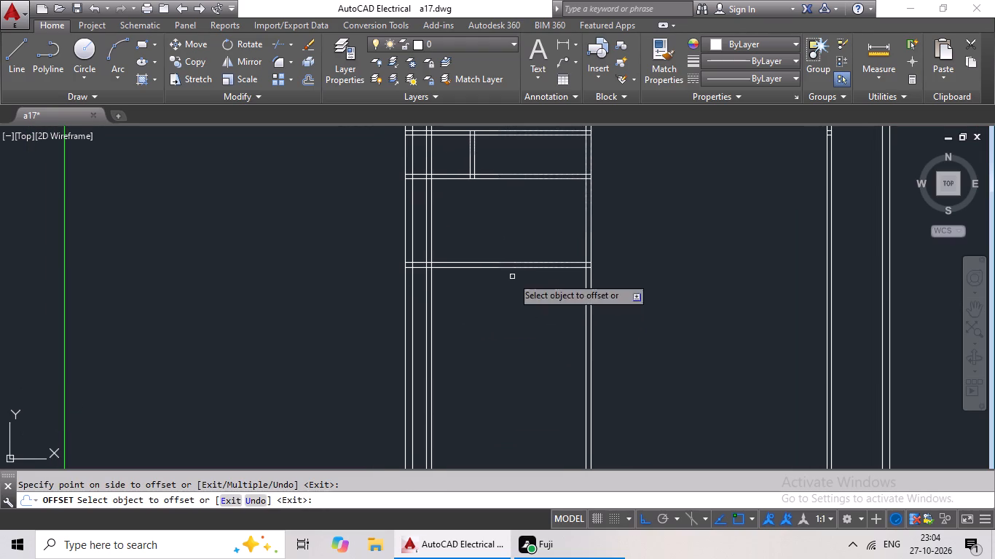
key(Escape)
key(Escape)
key(Escape)
key(Escape)
key(Escape)
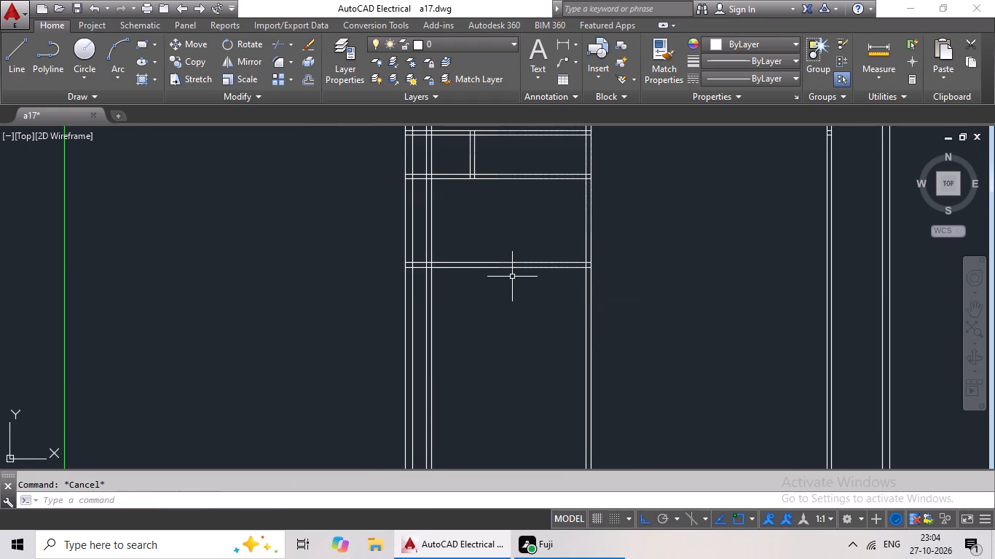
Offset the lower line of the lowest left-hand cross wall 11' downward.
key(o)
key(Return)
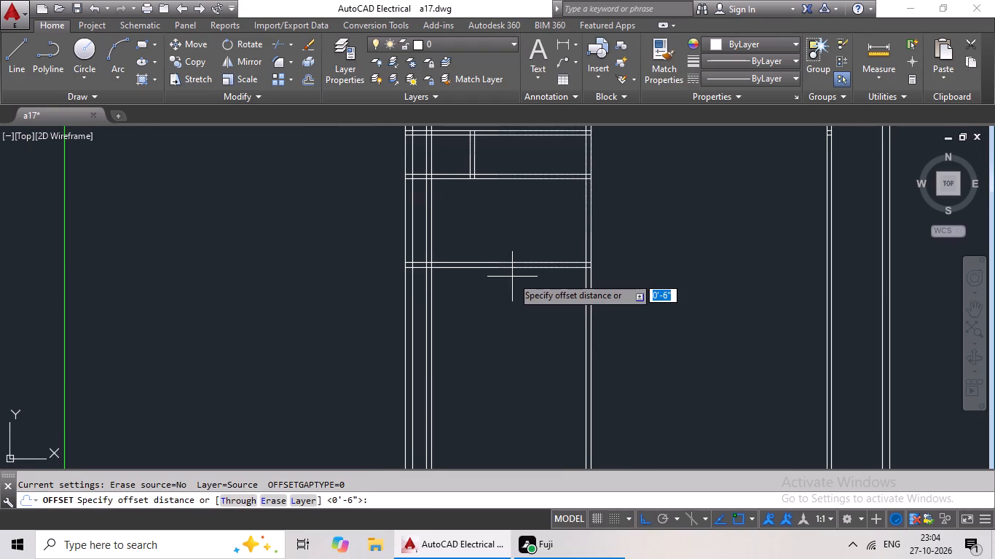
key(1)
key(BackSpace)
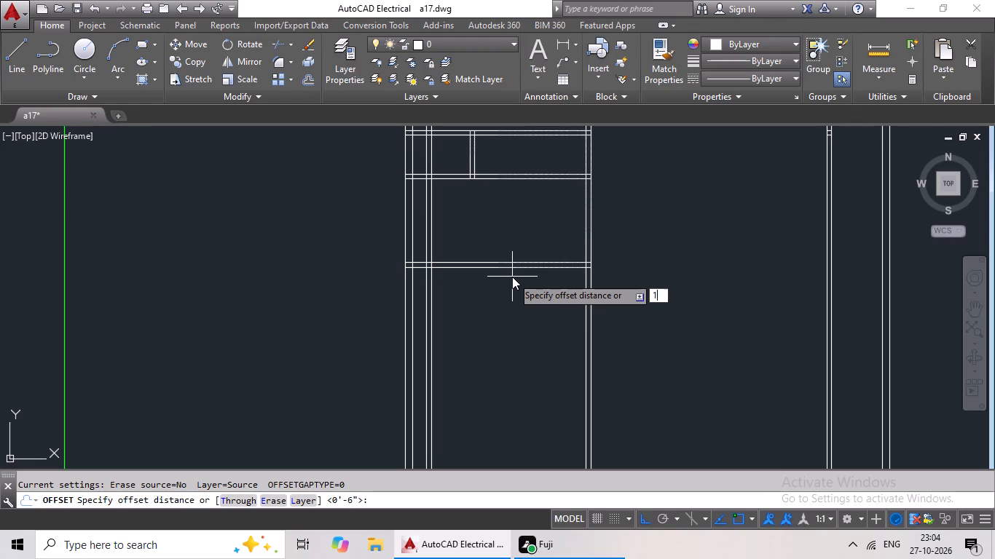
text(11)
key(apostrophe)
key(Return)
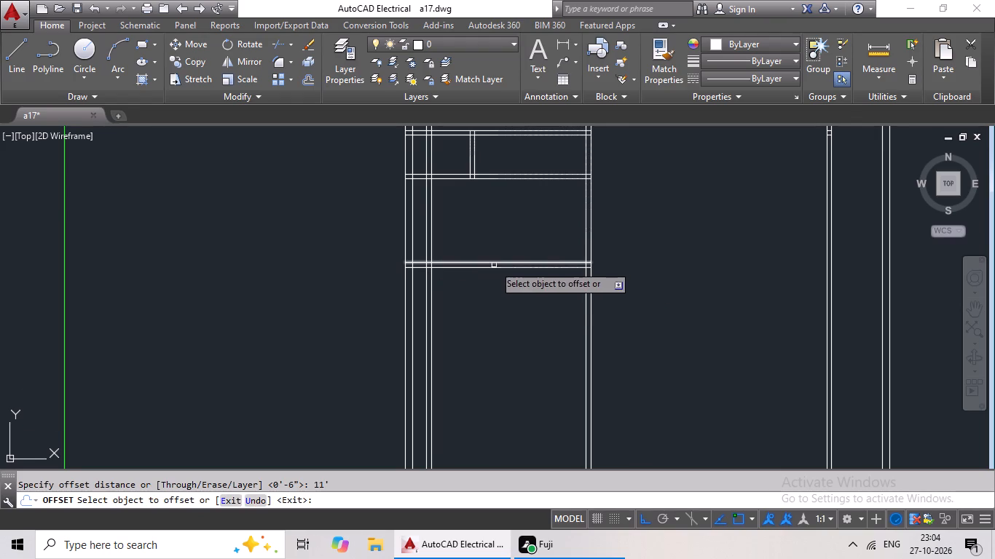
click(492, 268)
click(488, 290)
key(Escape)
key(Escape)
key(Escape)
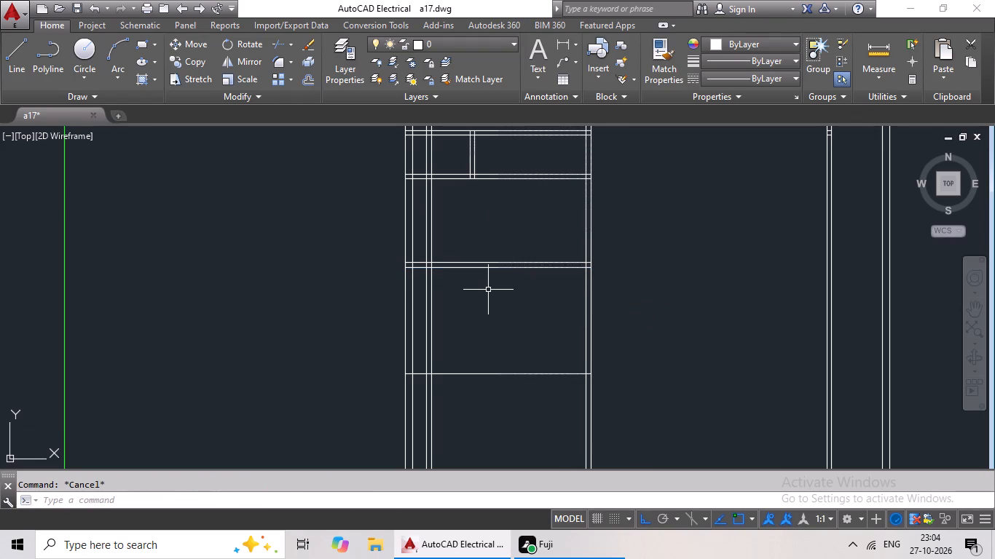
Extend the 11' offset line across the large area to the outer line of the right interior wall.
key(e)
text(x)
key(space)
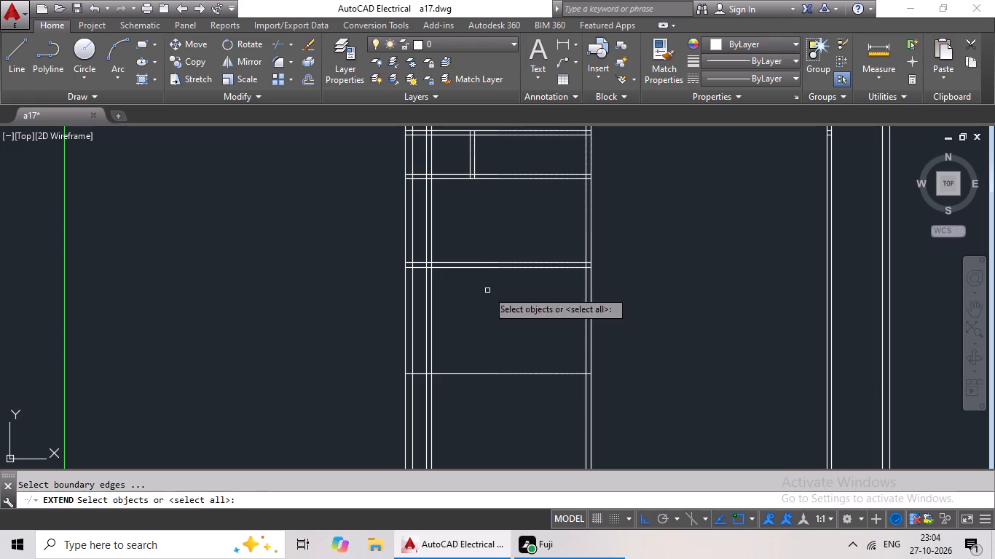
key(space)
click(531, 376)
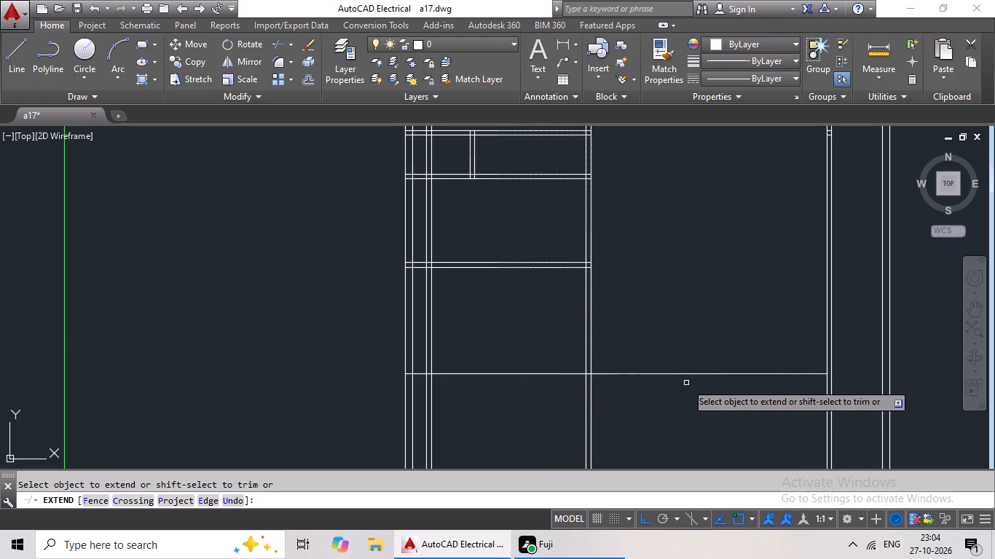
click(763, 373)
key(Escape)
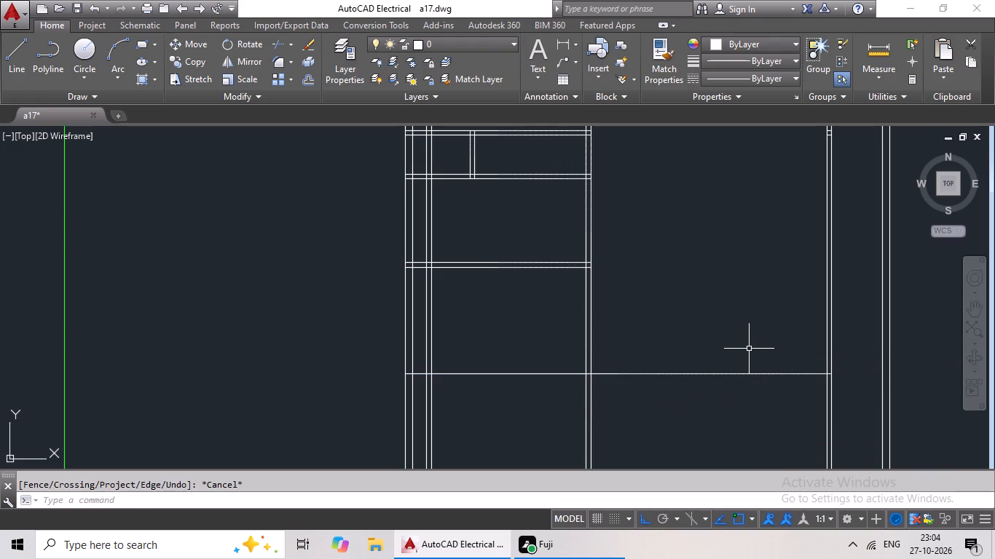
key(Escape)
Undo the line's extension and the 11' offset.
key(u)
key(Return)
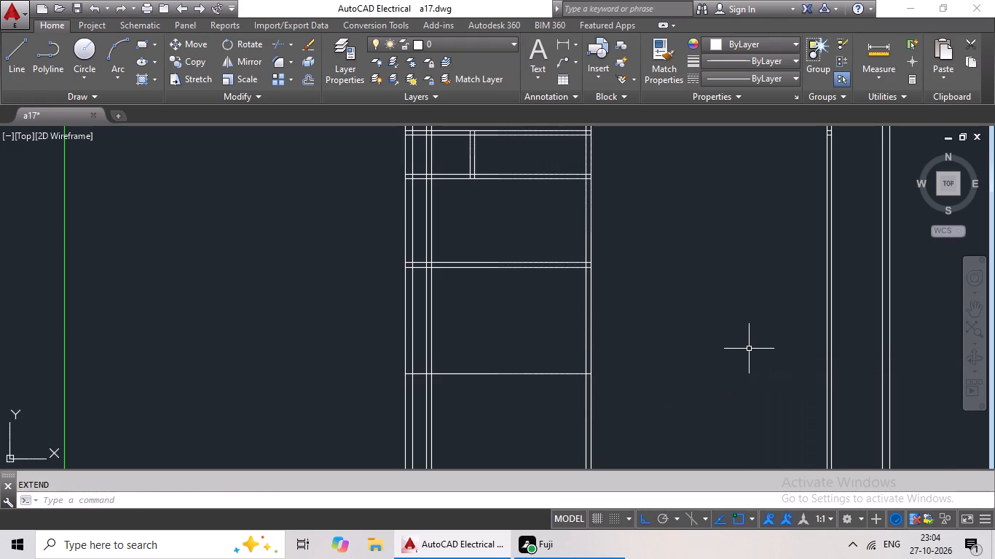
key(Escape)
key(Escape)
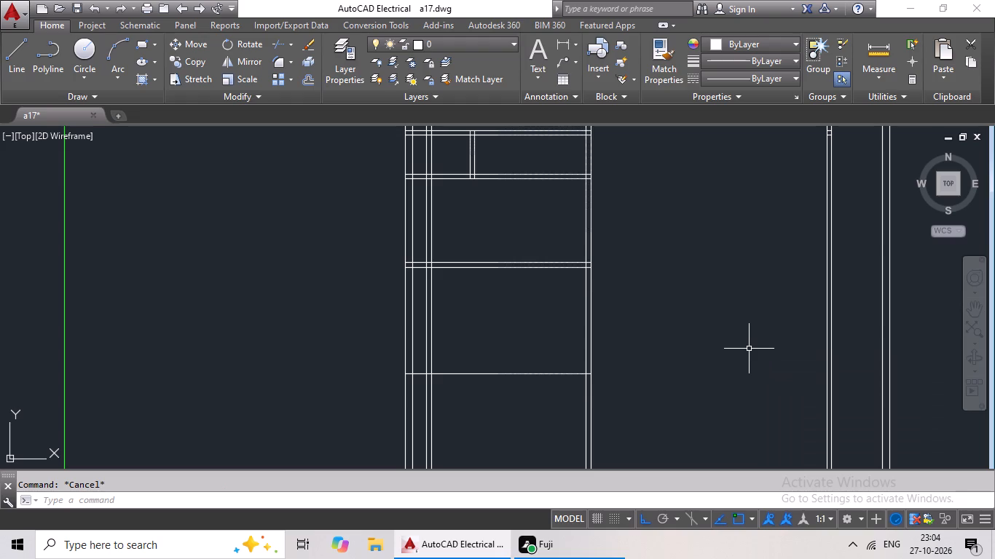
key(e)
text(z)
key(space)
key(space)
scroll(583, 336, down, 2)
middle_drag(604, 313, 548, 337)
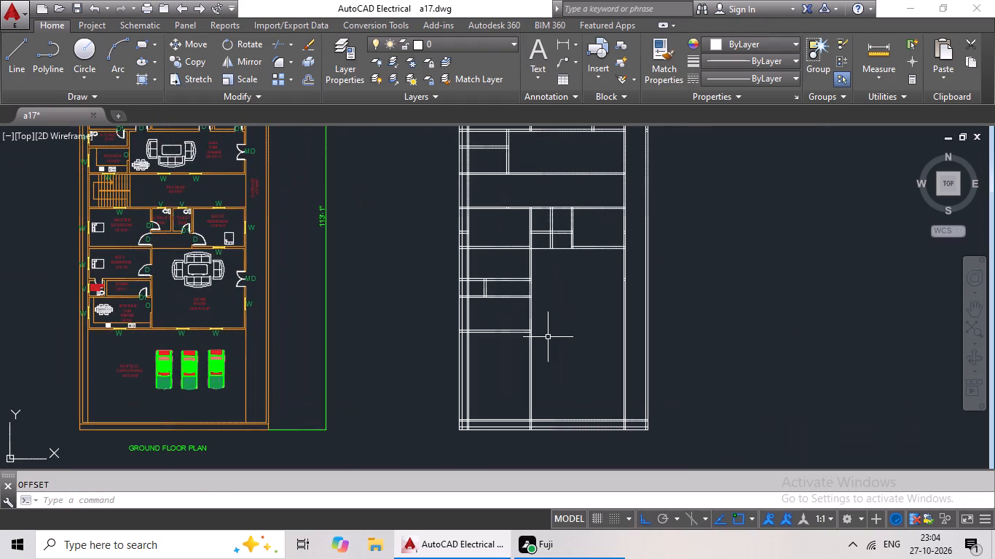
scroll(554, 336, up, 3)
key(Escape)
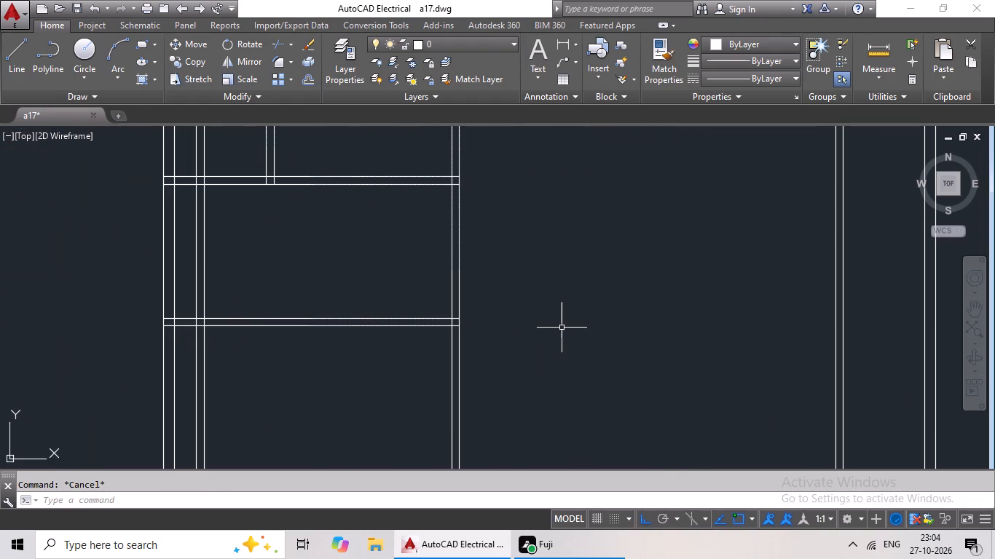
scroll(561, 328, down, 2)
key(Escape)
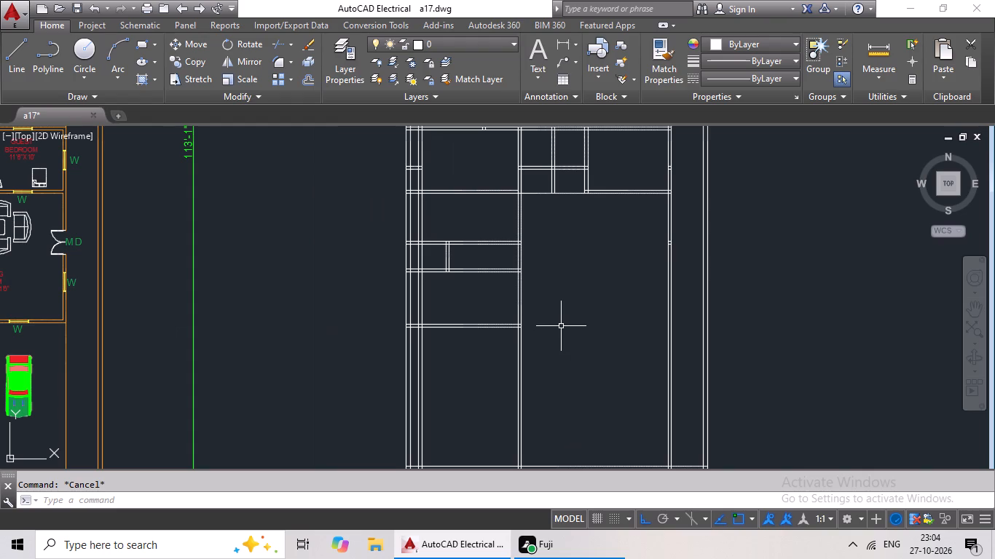
Offset the lower line of the lowest left-hand cross wall 11' downward.
key(o)
key(Return)
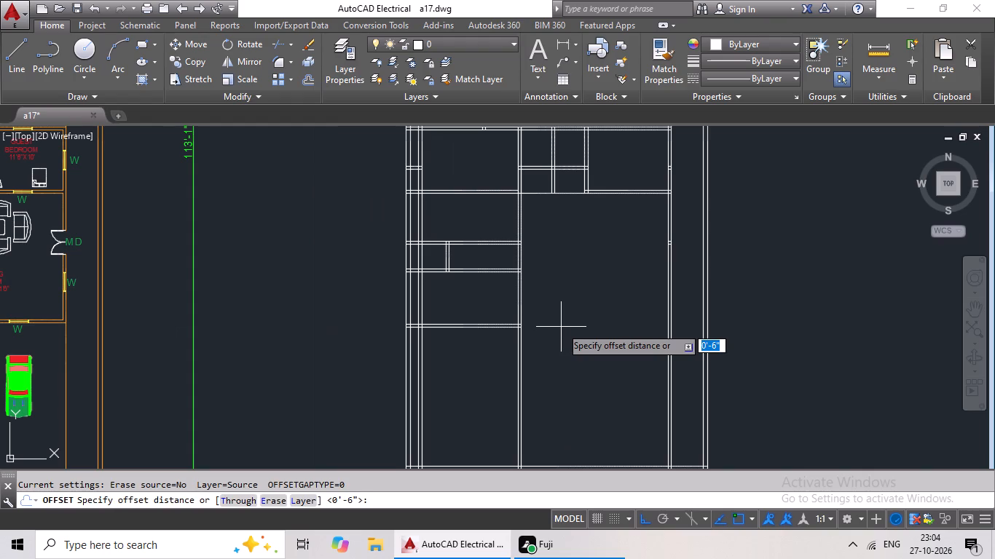
text(11')
key(Return)
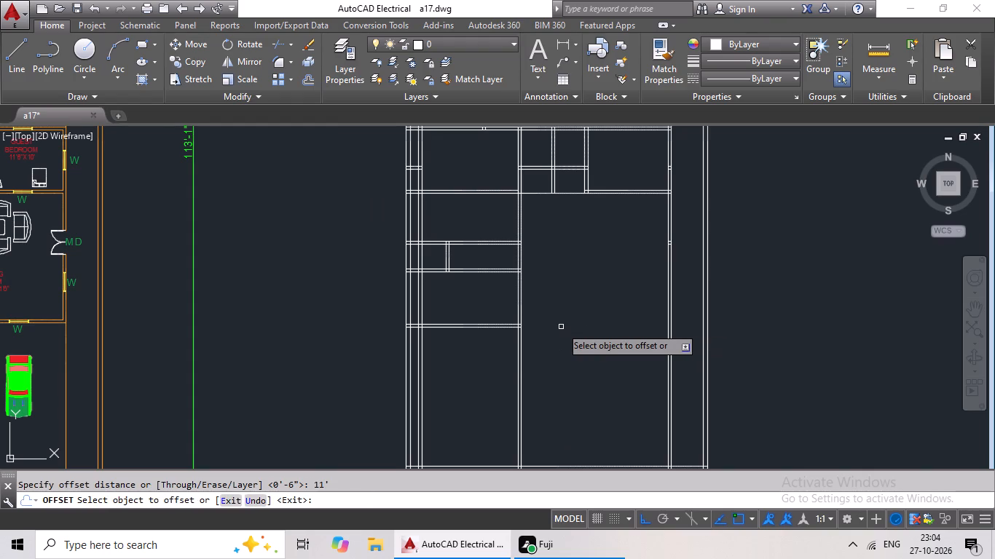
click(488, 328)
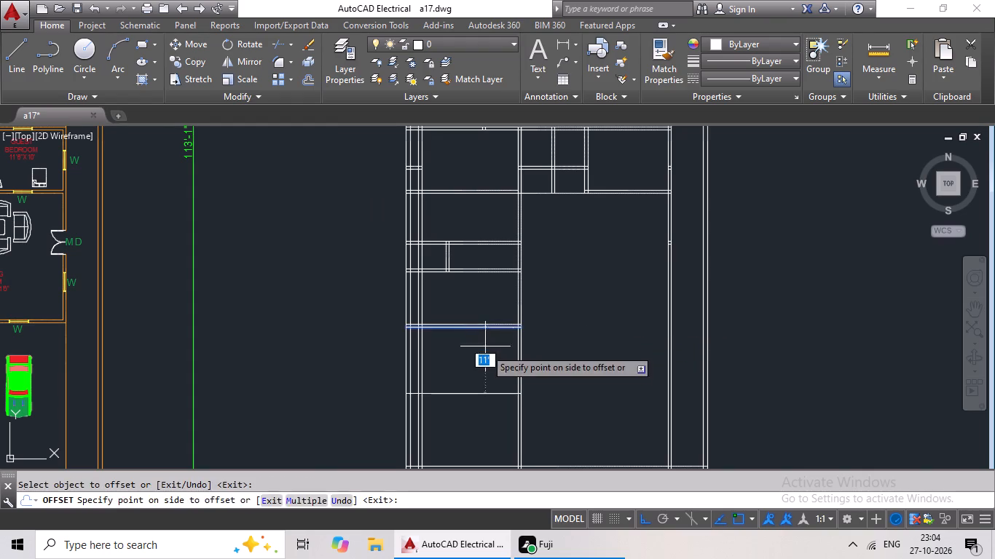
click(485, 355)
key(Escape)
key(Escape)
key(Escape)
Extend the 11' offset line across the large area to the inner line of the right interior wall.
text(ex)
key(space)
key(space)
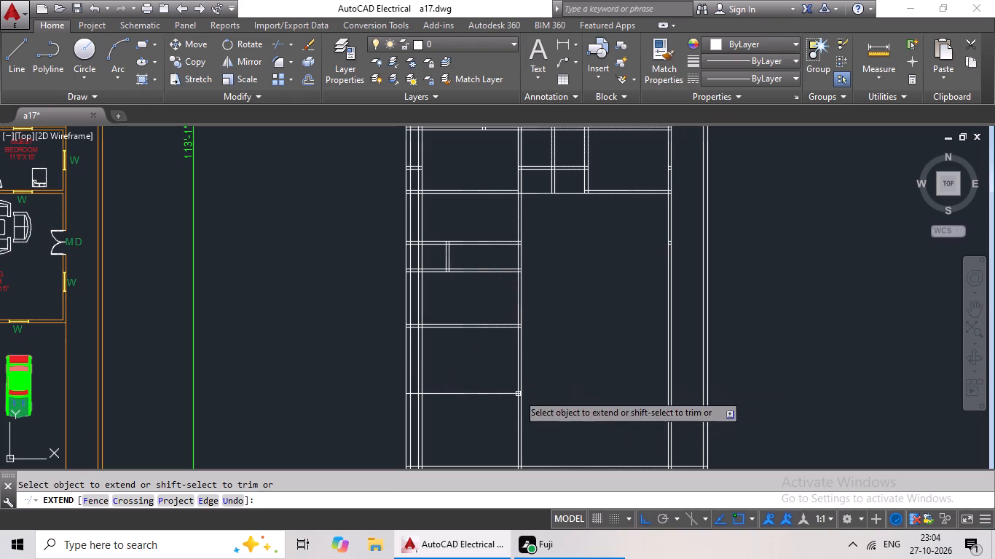
click(508, 393)
click(578, 392)
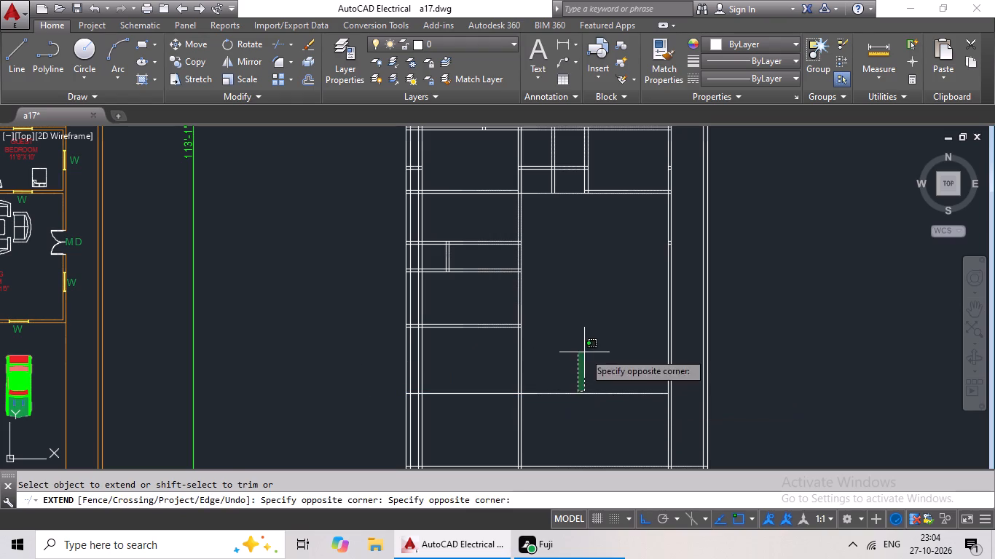
key(Escape)
middle_drag(578, 325, 552, 328)
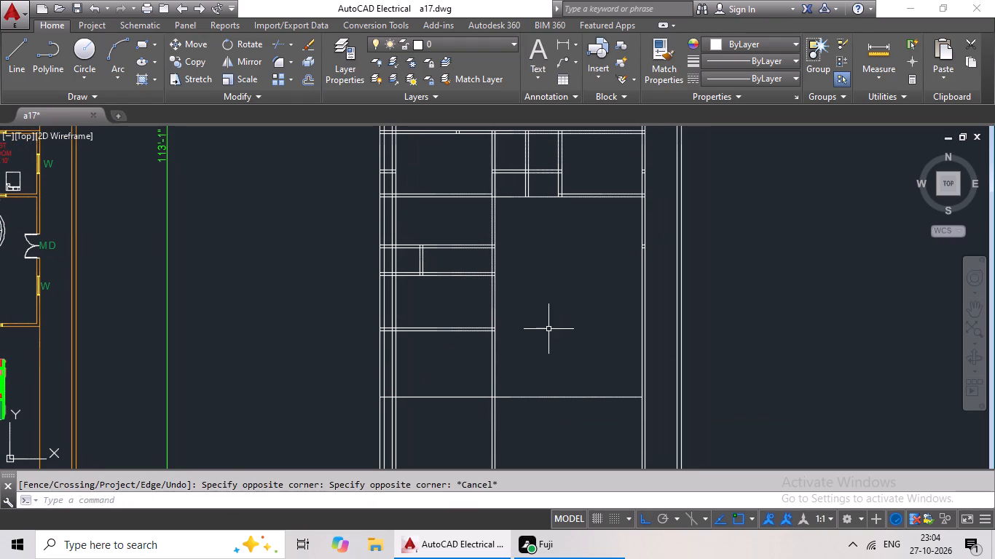
Offset the extended line 6" downward to form the second line of the cross wall.
key(o)
key(Return)
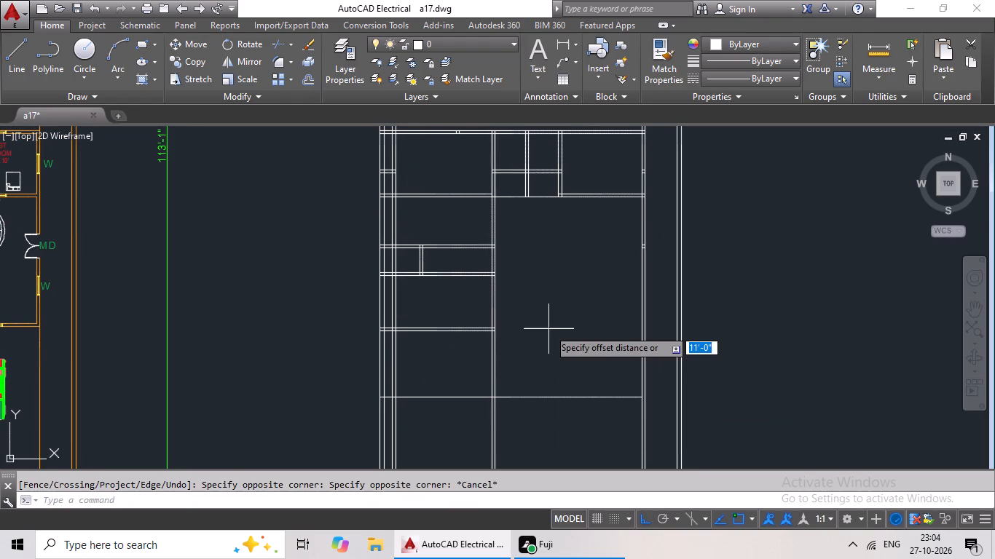
key(6)
key(shift+quotedbl)
key(Return)
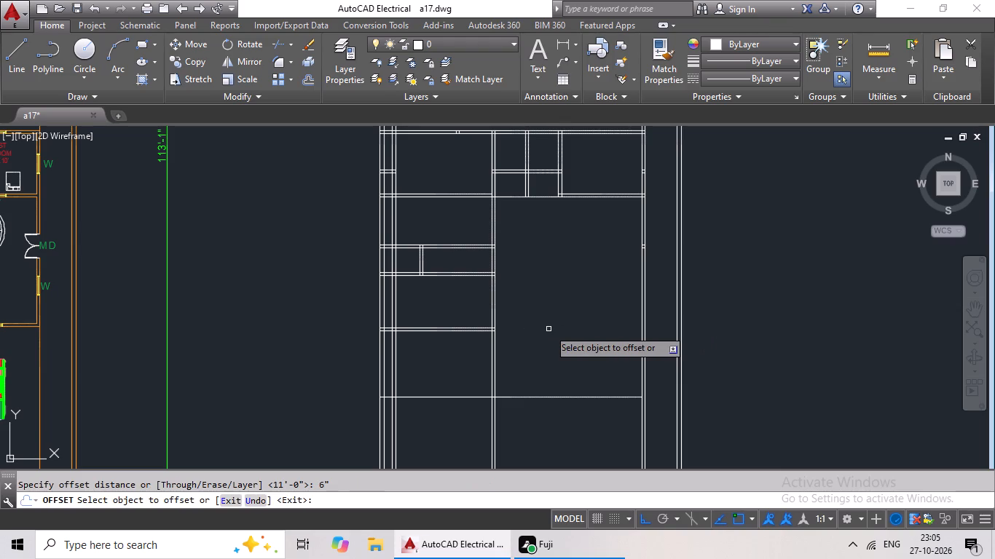
click(517, 397)
click(518, 412)
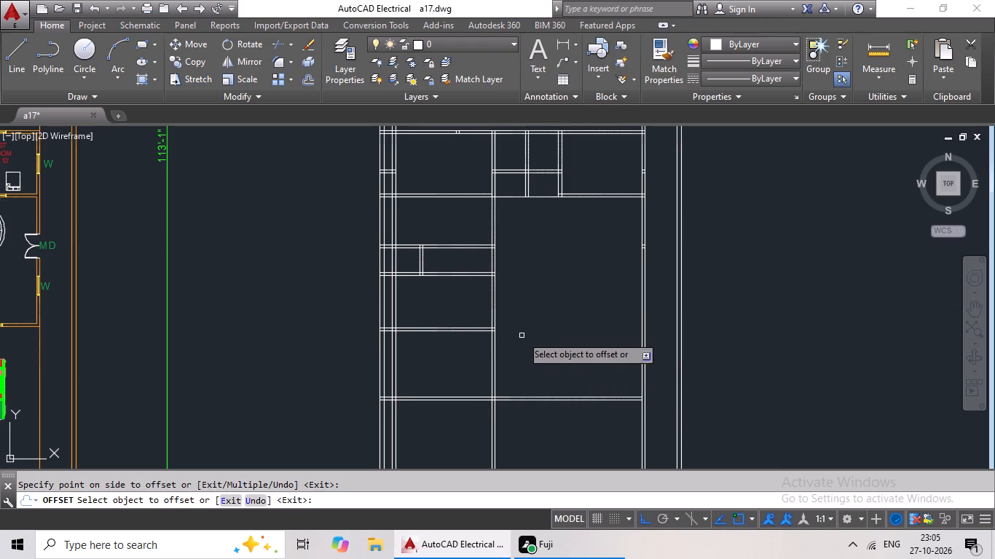
scroll(519, 337, up, 2)
key(Escape)
Extend both lines of the cross wall above it across the large area to the outer line of the right interior wall.
key(e)
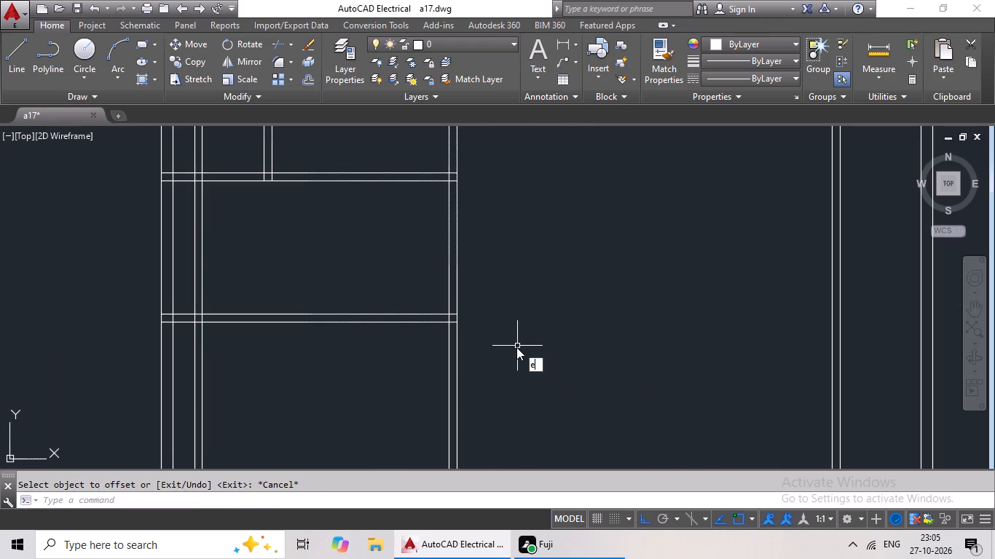
key(x)
key(space)
key(space)
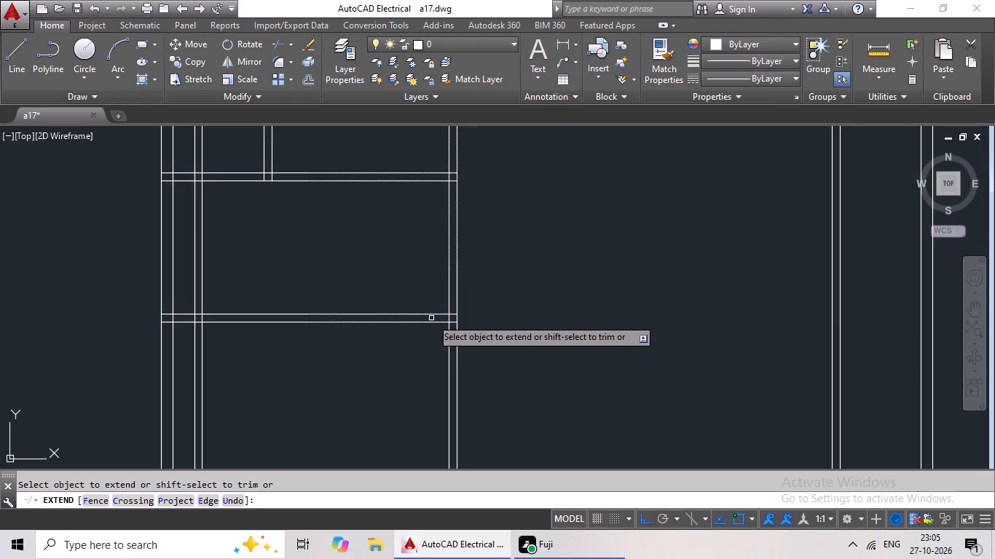
click(426, 322)
click(429, 313)
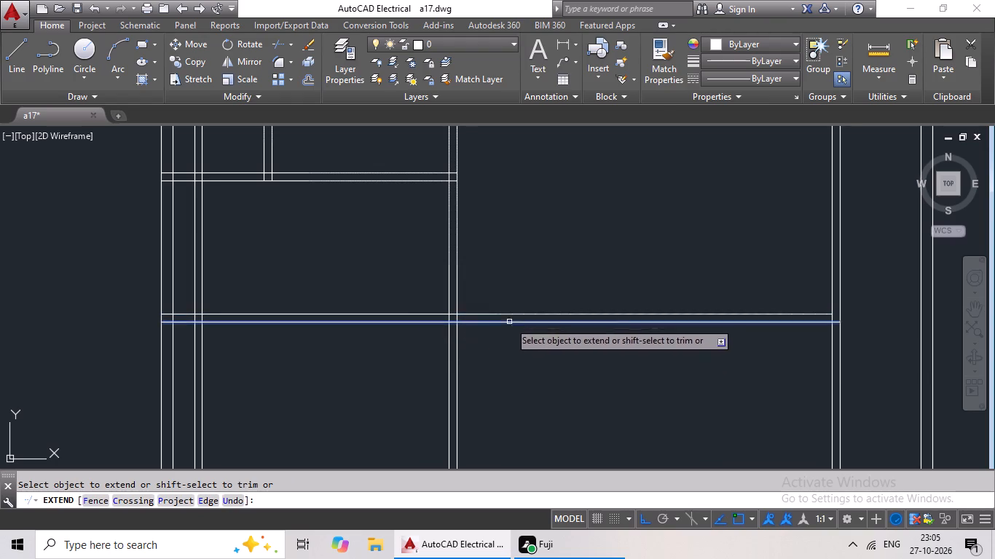
click(801, 322)
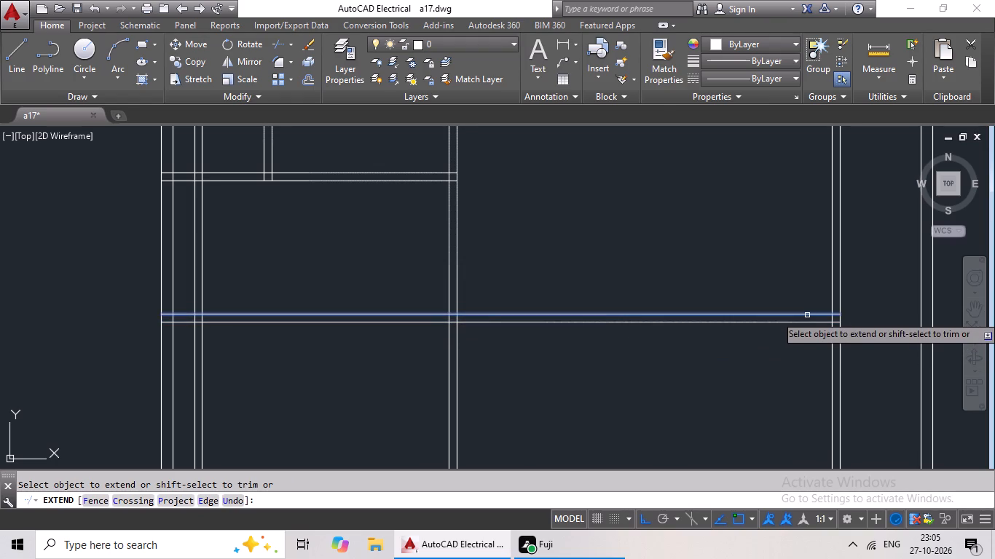
click(807, 315)
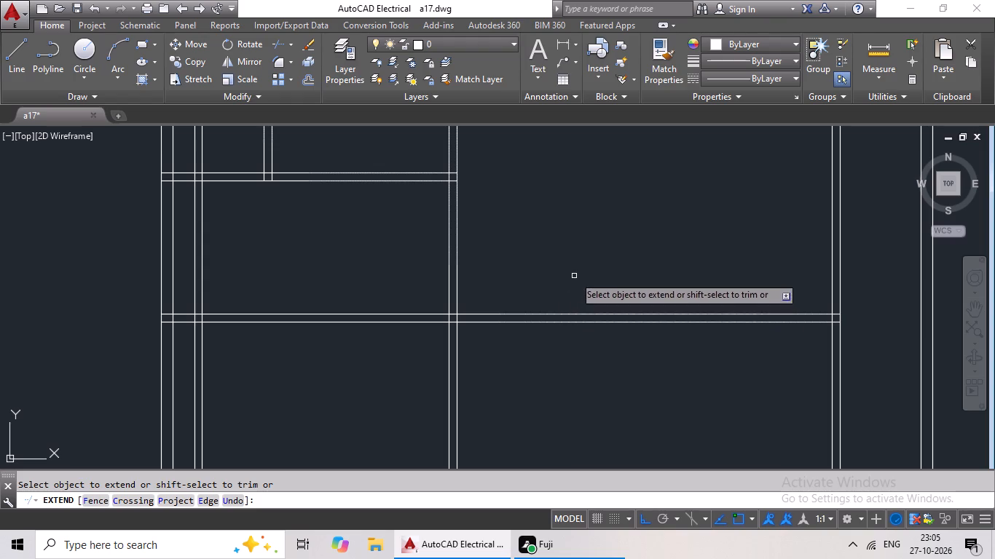
middle_drag(568, 287, 578, 259)
middle_click(591, 225)
middle_drag(597, 361, 612, 292)
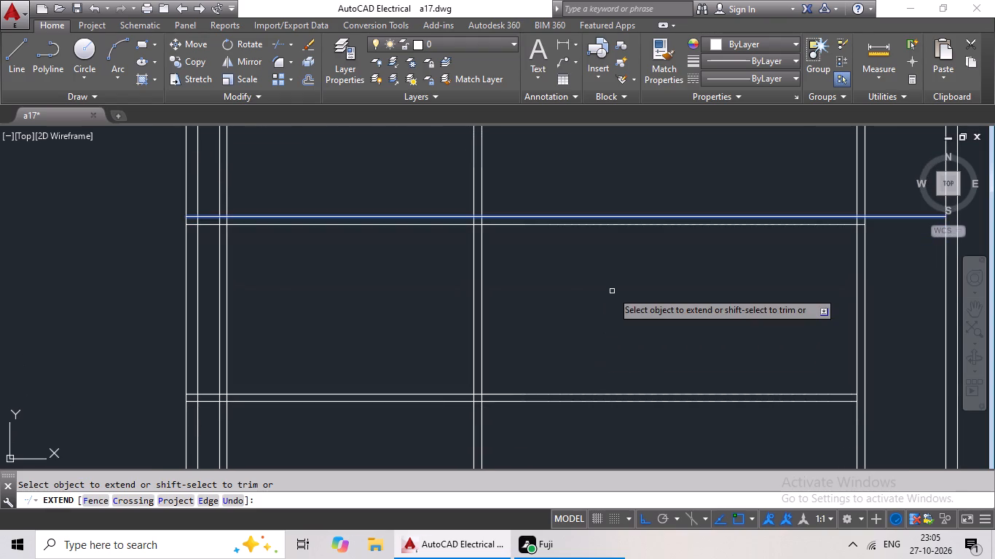
key(Escape)
Examine the new plan's lower cross walls and overall layout against the ground floor plan.
middle_drag(616, 290, 562, 299)
middle_drag(562, 301, 571, 270)
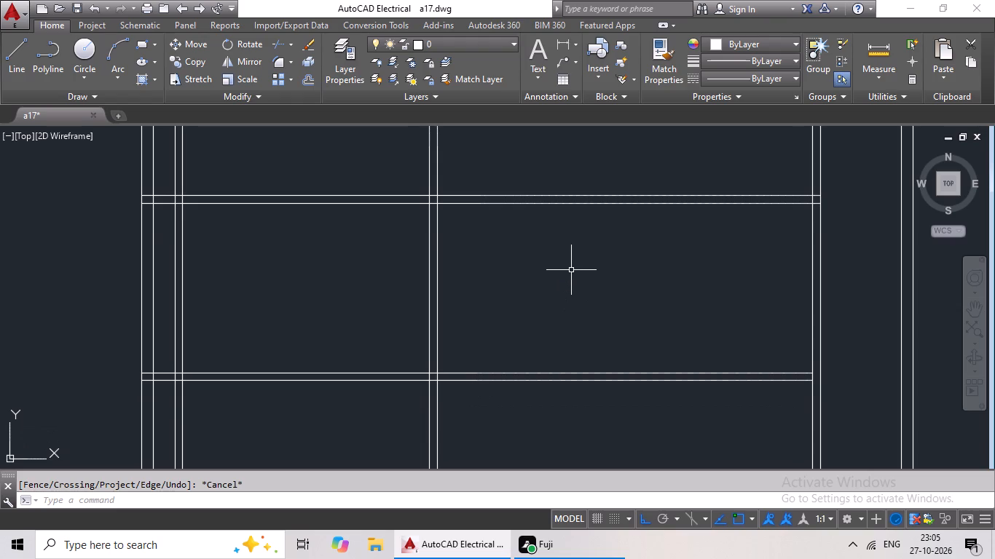
middle_drag(530, 413, 546, 282)
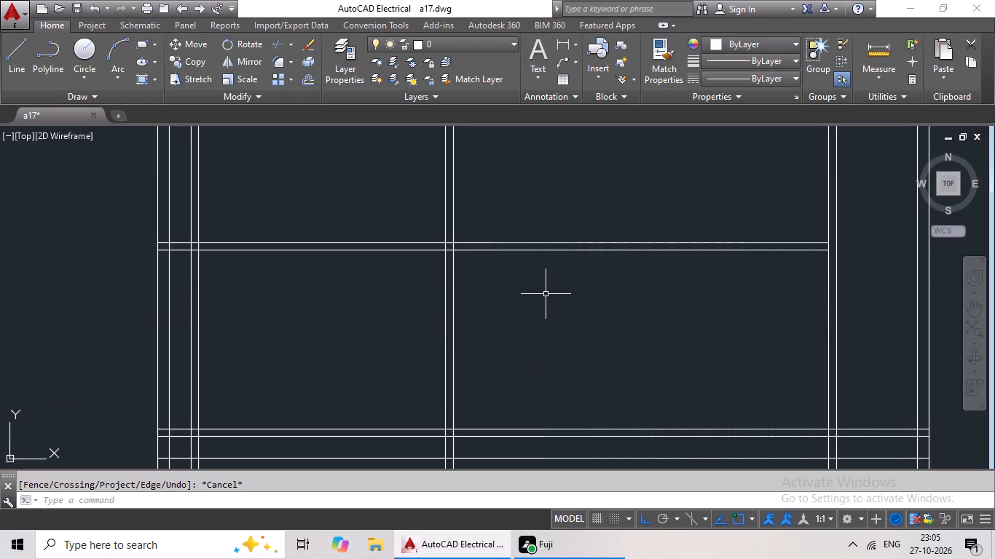
scroll(546, 296, down, 1)
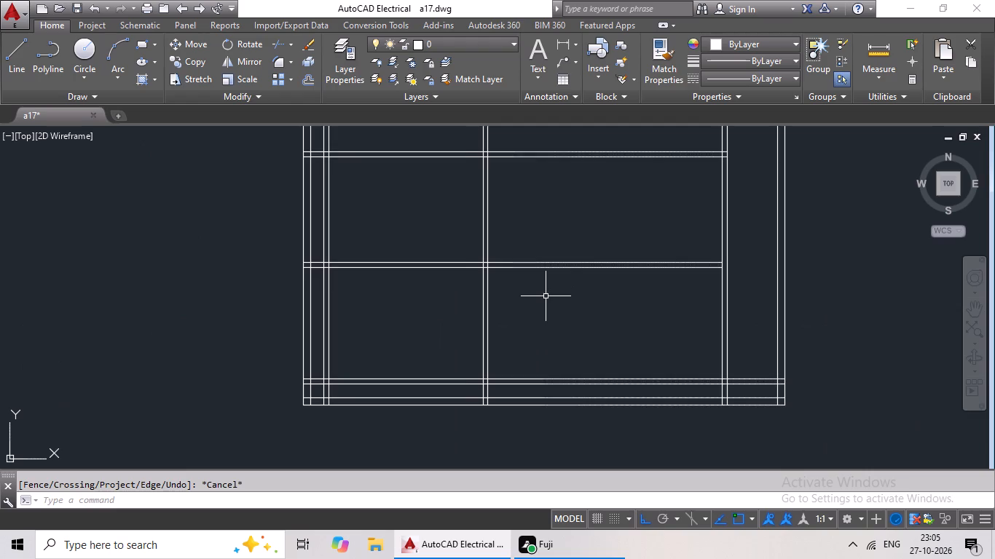
middle_drag(546, 296, 432, 339)
middle_click(427, 342)
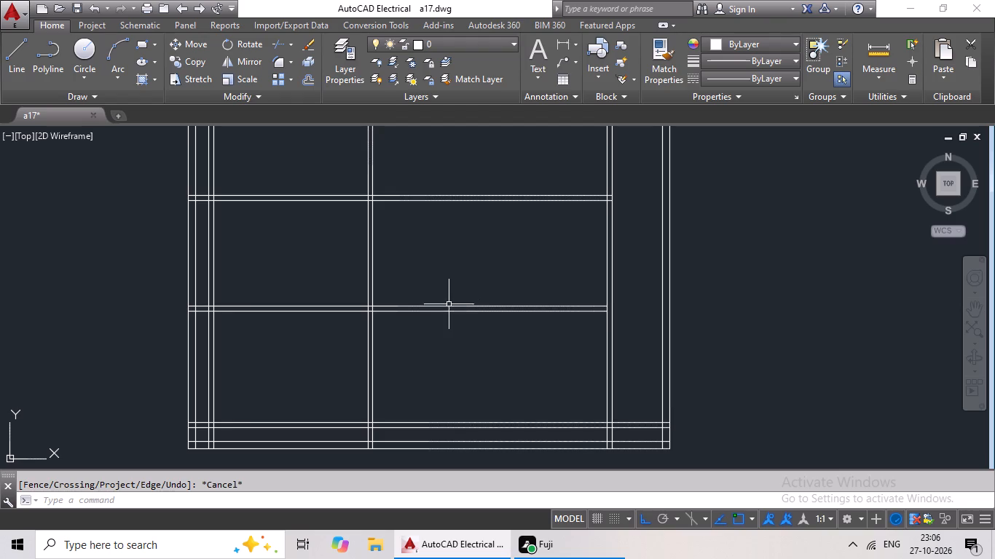
middle_drag(498, 325, 568, 272)
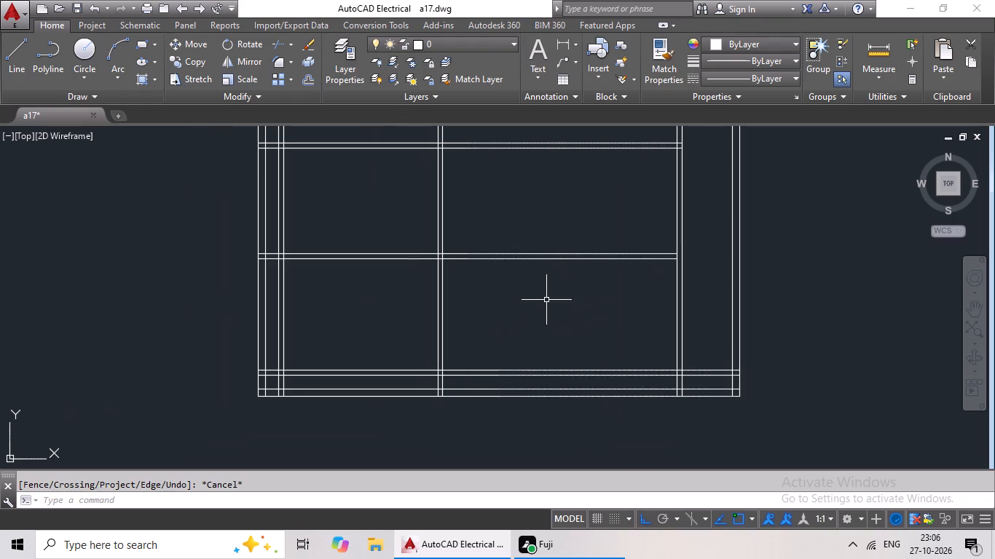
middle_drag(621, 208, 543, 310)
middle_click(541, 312)
key(Escape)
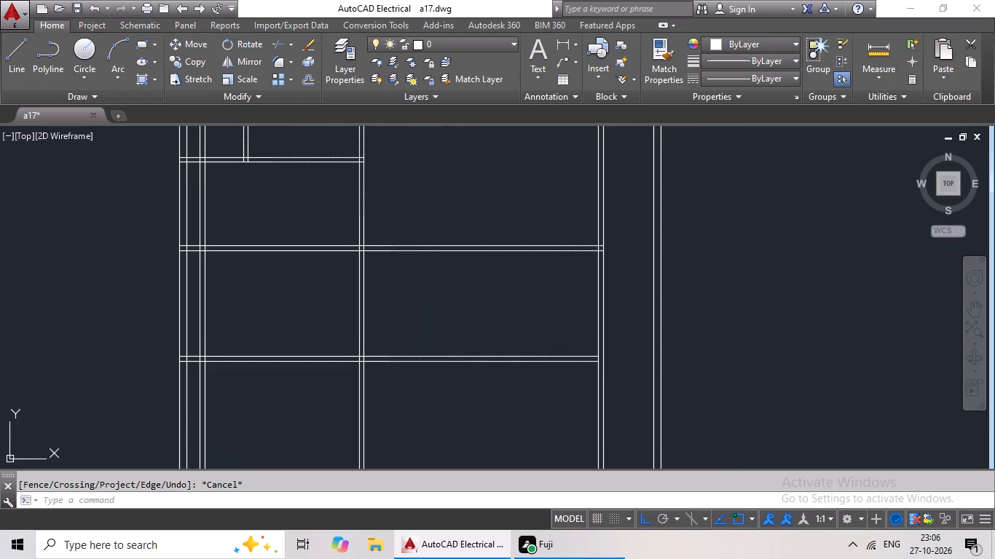
scroll(542, 321, down, 1)
scroll(546, 255, down, 2)
middle_drag(549, 237, 526, 274)
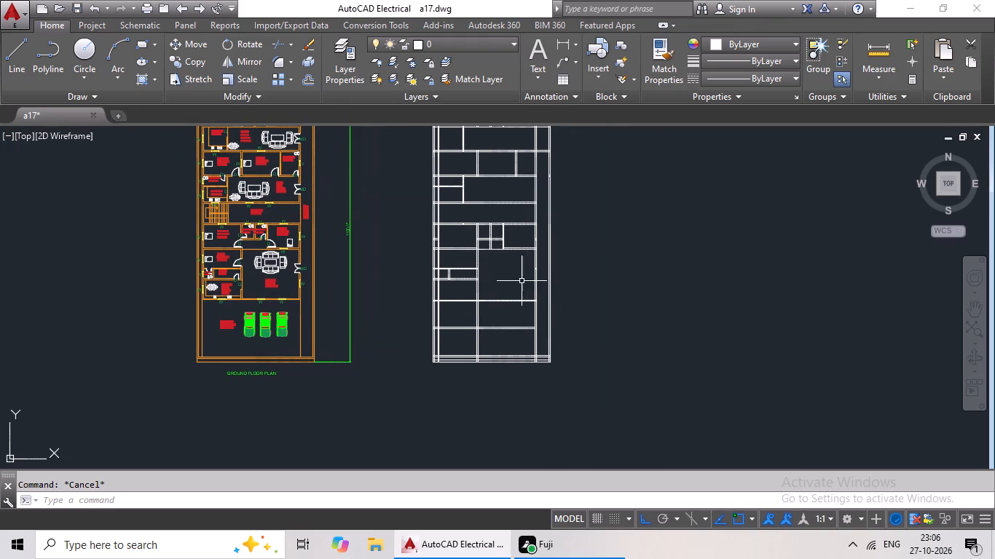
middle_drag(495, 257, 492, 305)
scroll(512, 267, down, 1)
middle_drag(514, 263, 506, 288)
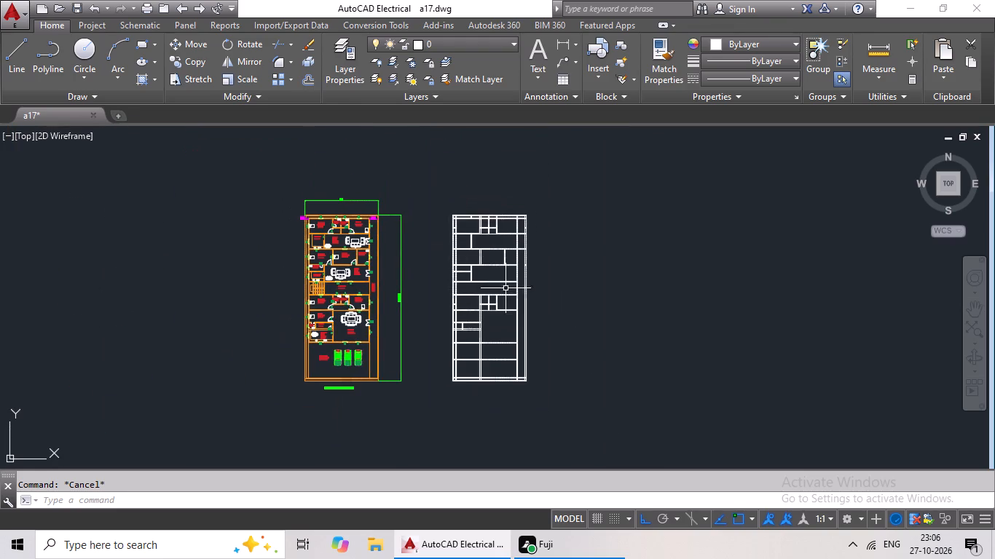
scroll(497, 331, up, 3)
middle_drag(500, 319, 476, 332)
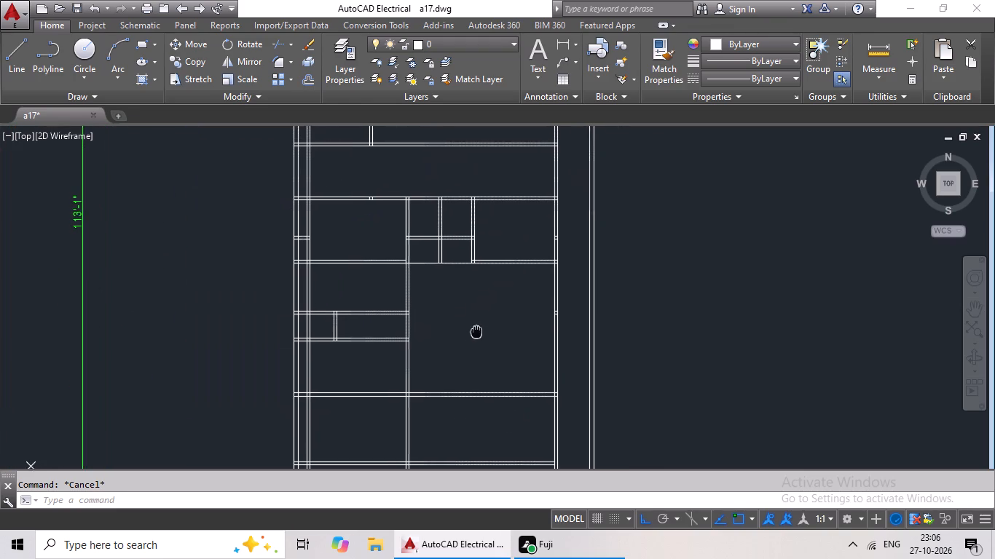
middle_drag(495, 317, 522, 250)
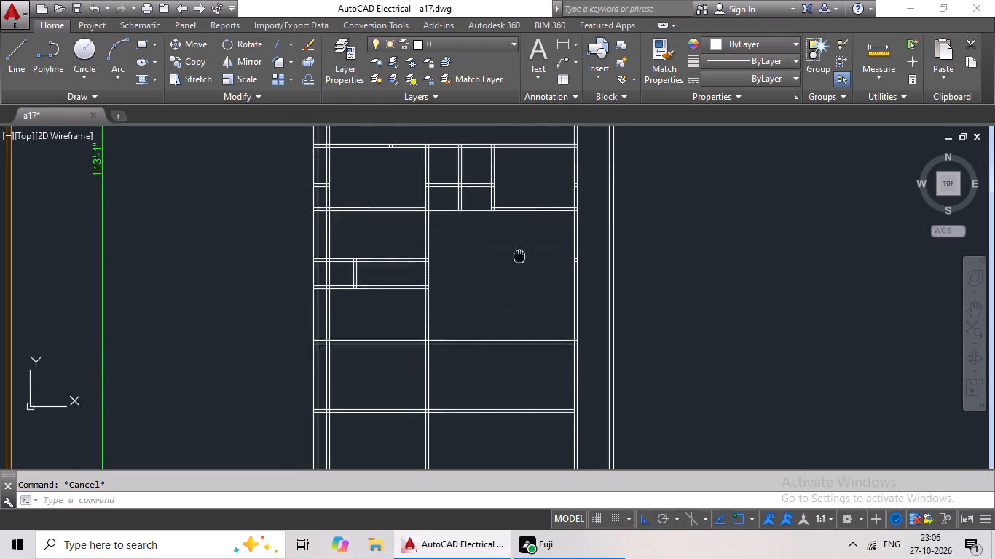
middle_drag(522, 250, 535, 216)
middle_drag(532, 325, 540, 292)
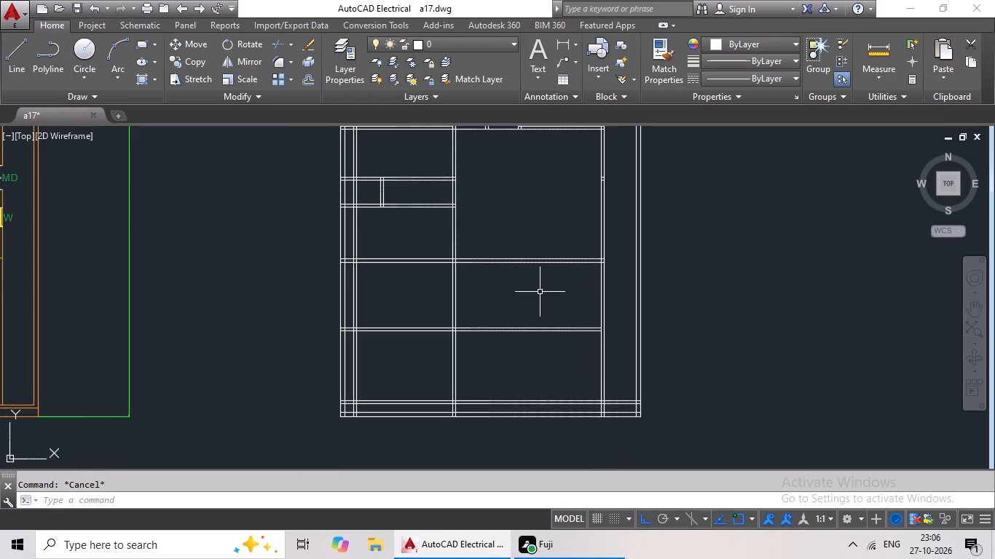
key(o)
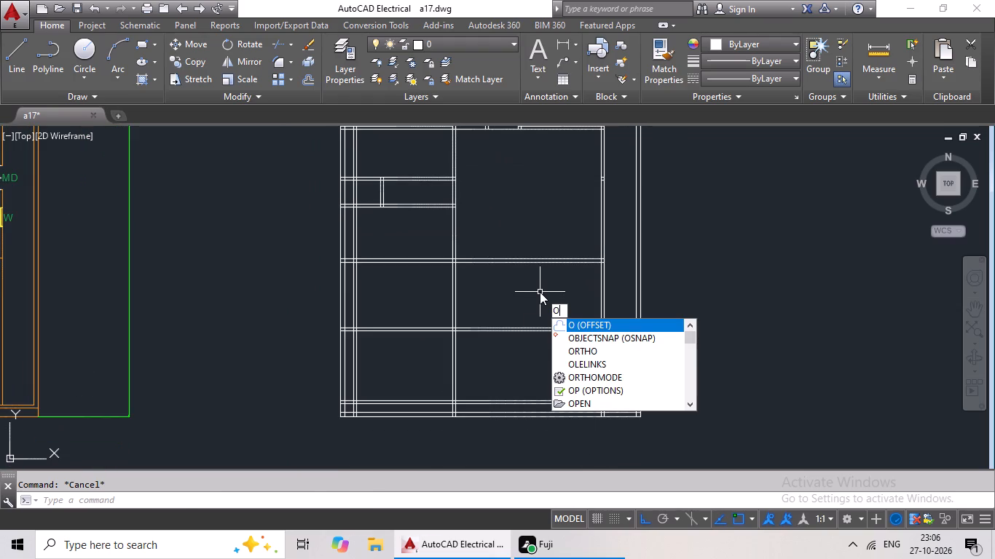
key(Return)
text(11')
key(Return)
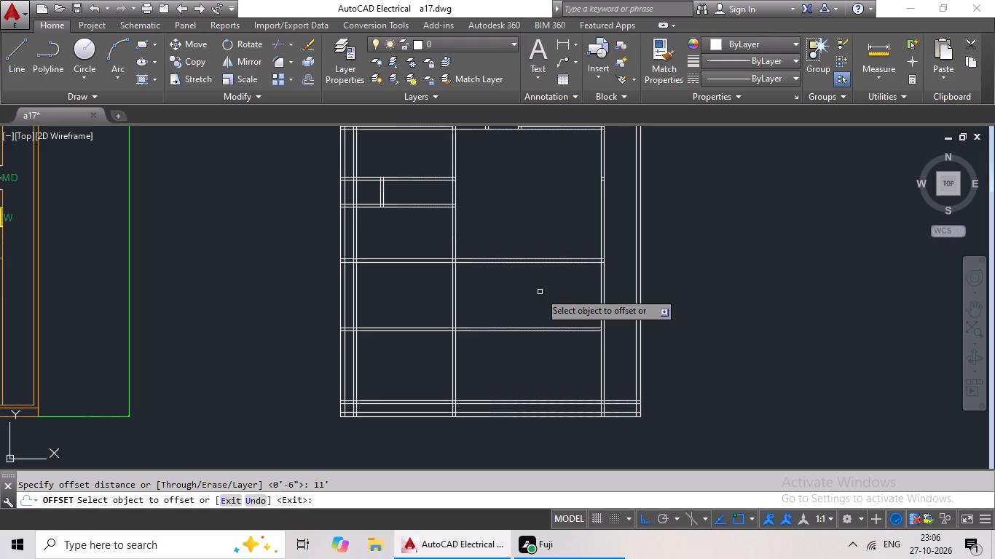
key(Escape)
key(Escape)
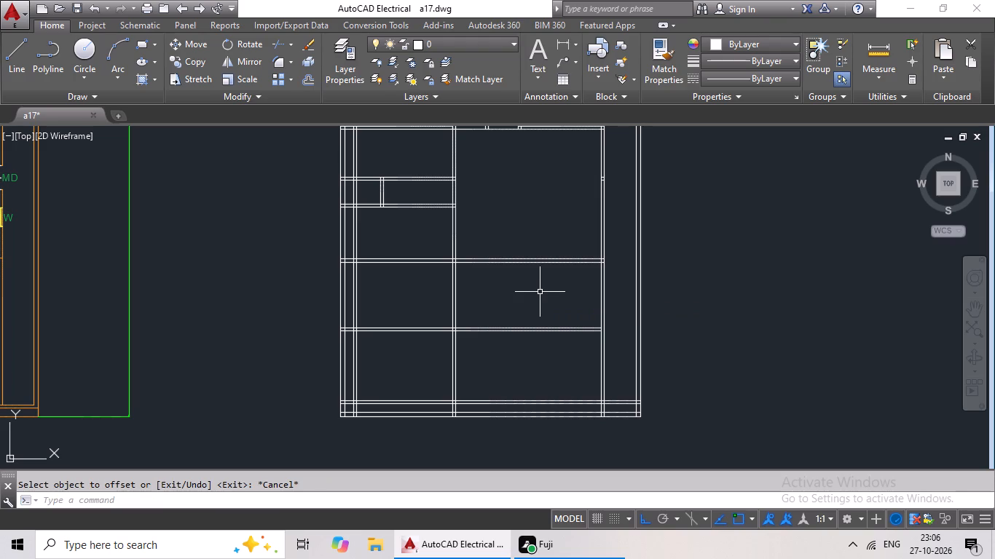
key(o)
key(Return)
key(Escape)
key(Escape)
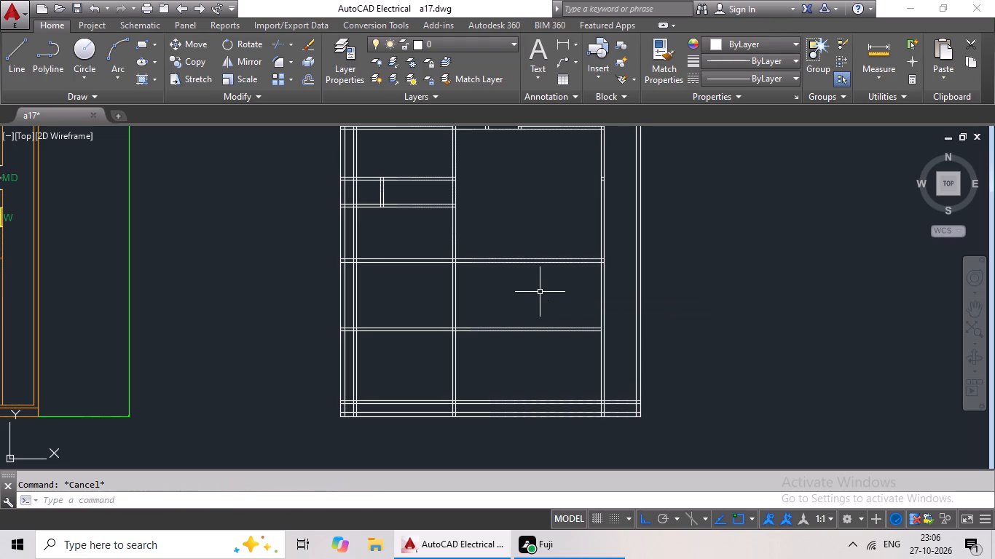
Offset the right-hand line of the central vertical wall 16' to the right.
key(o)
key(Return)
text(16')
key(Return)
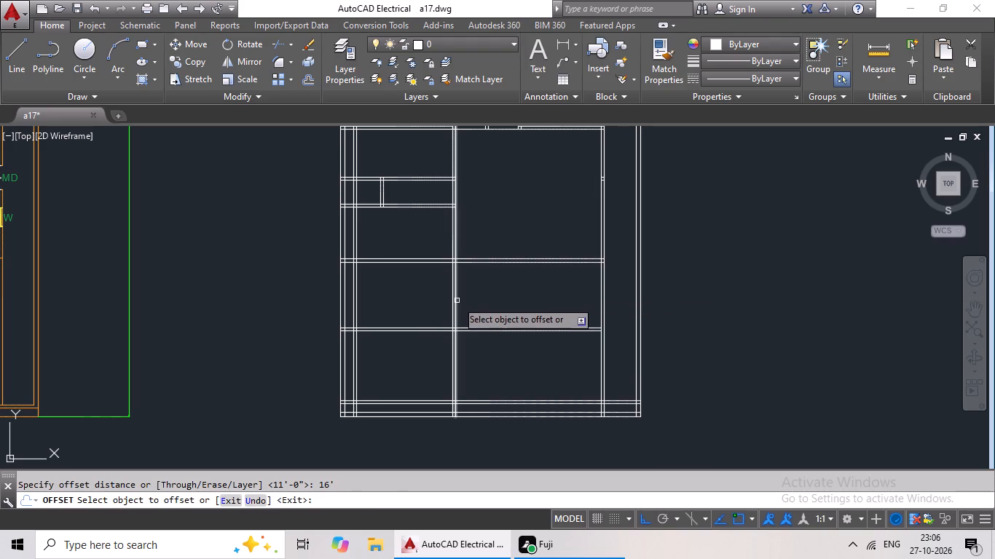
drag(457, 301, 465, 303)
click(496, 307)
key(Escape)
key(Escape)
key(Escape)
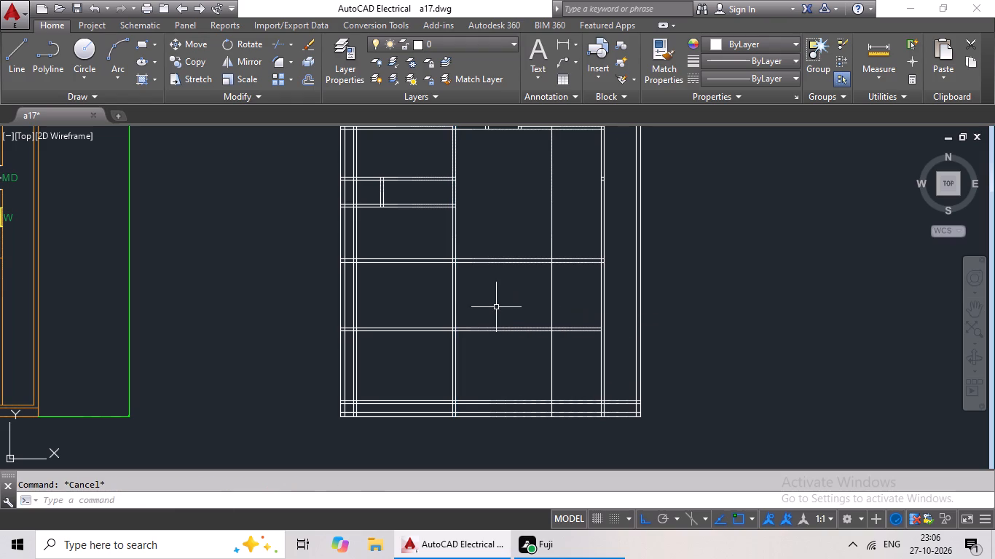
key(Escape)
Offset the new 16' vertical line 6" to the right to form a wall.
key(o)
key(Return)
text(6")
key(Return)
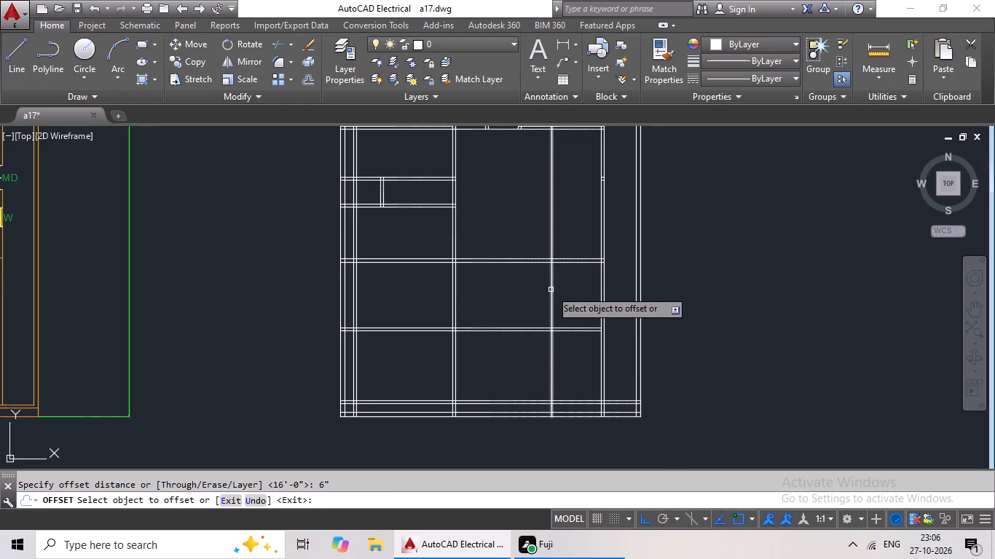
click(551, 289)
click(567, 287)
key(Escape)
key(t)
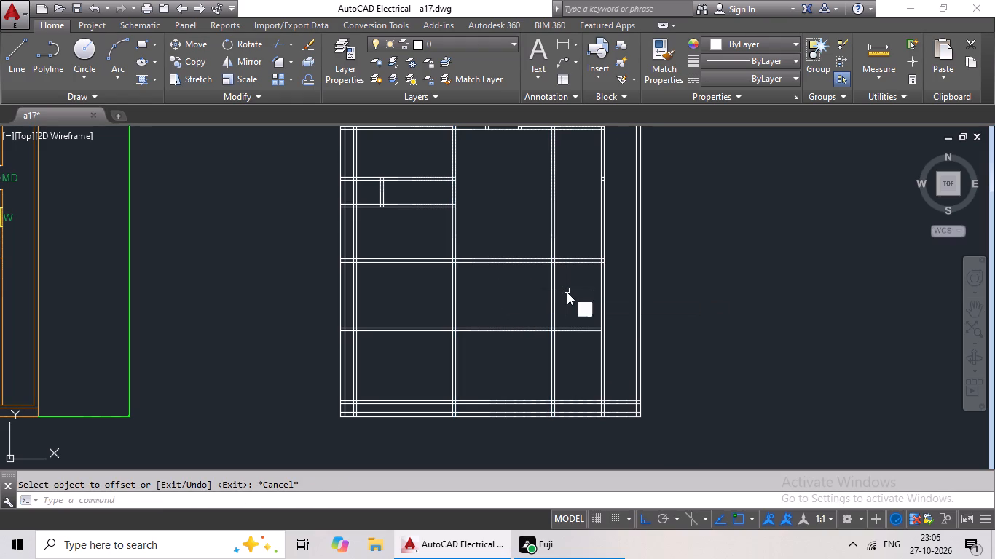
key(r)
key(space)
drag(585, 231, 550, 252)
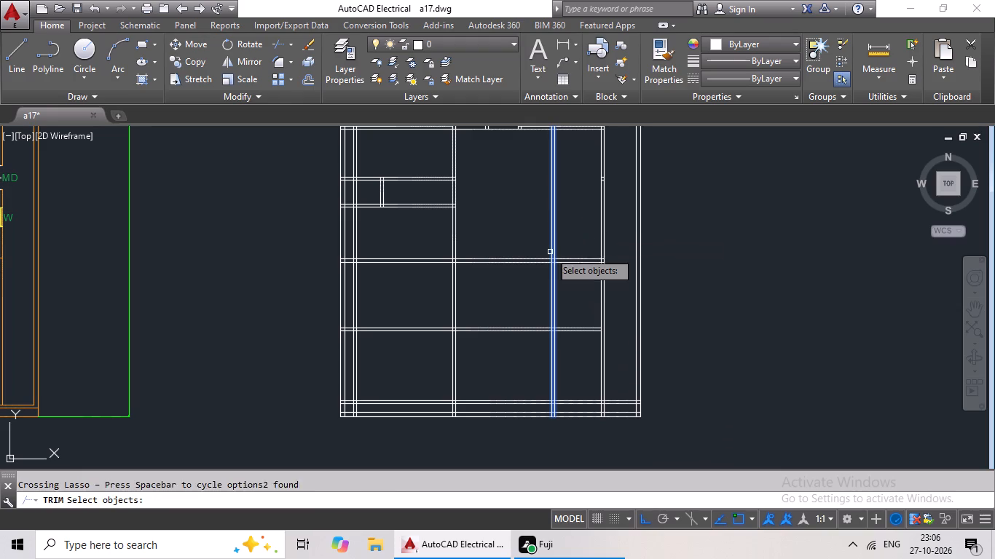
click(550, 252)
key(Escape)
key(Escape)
Trim both lines of the new vertical wall out of the large open area above the lower two cross walls.
key(t)
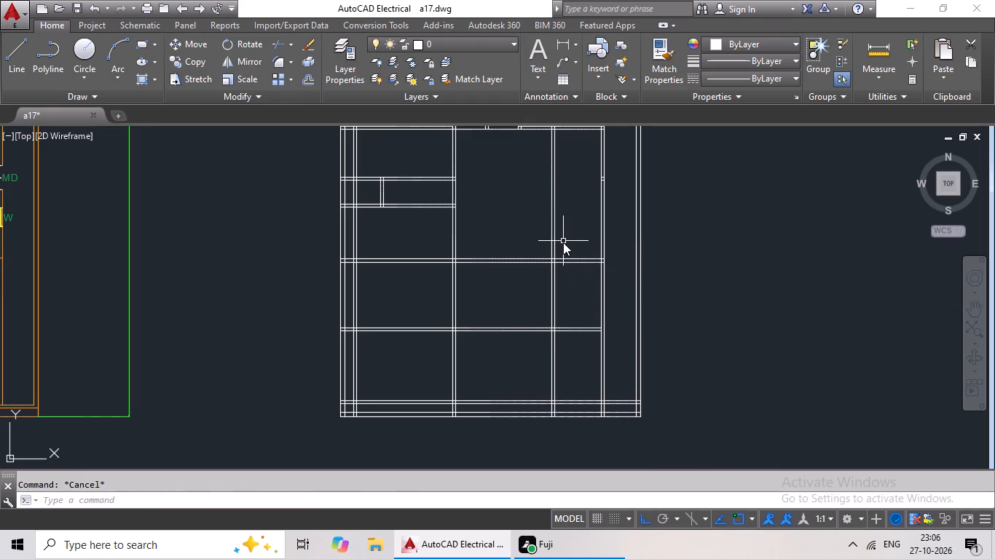
key(r)
key(space)
key(space)
drag(573, 211, 535, 234)
click(535, 234)
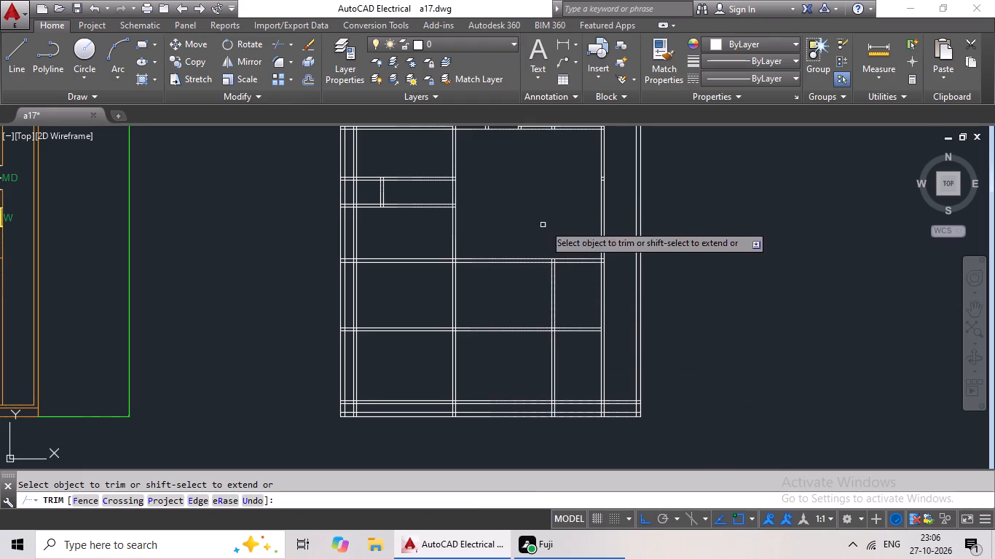
Trim both lines of the new vertical wall out of the room beside the small partitioned rooms, above the large open area.
scroll(557, 185, down, 1)
middle_drag(558, 180, 520, 293)
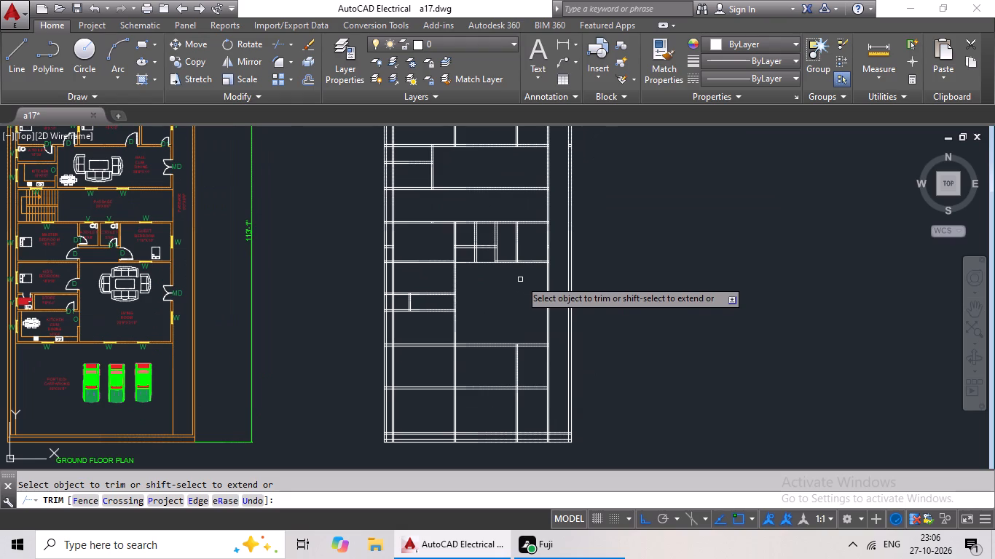
scroll(527, 242, up, 1)
scroll(527, 242, down, 2)
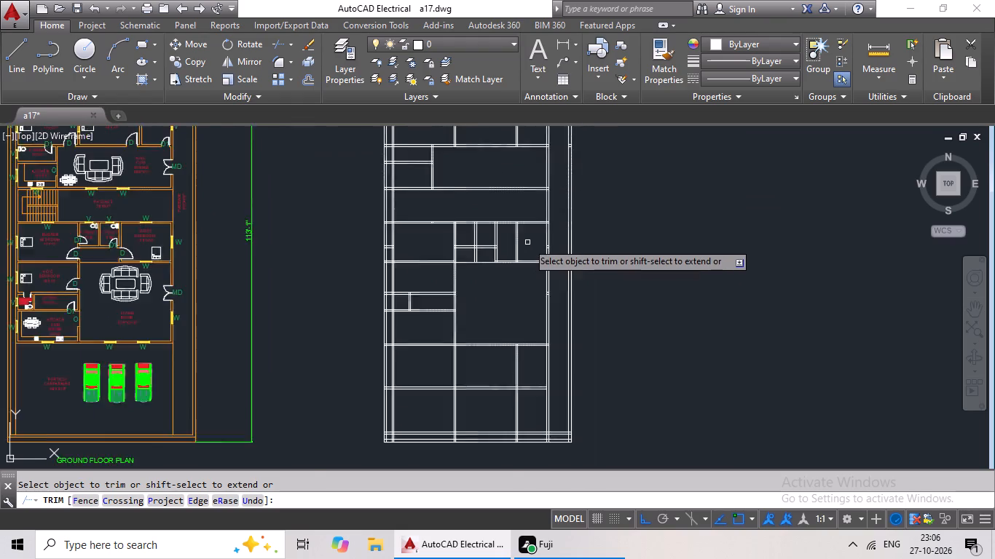
scroll(527, 242, down, 2)
scroll(527, 242, up, 1)
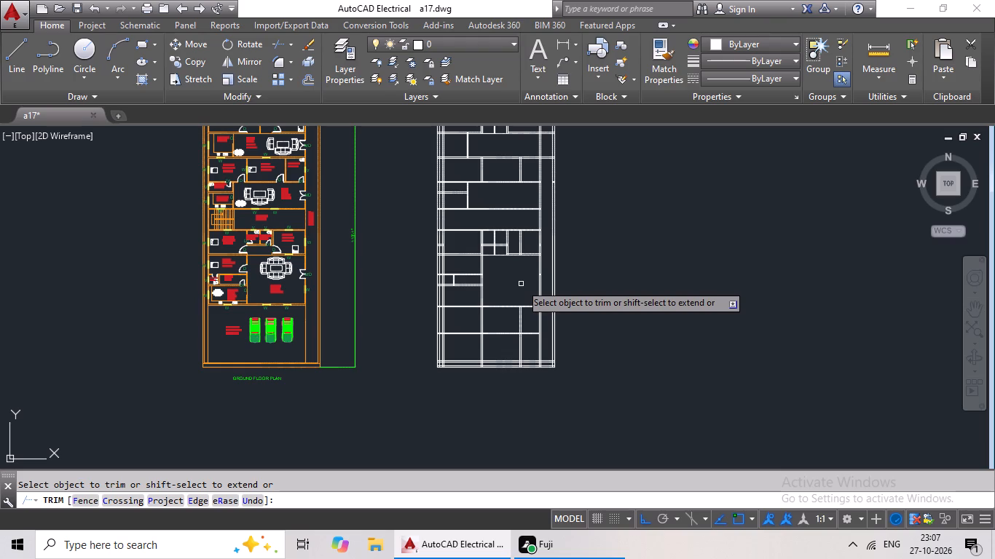
scroll(530, 241, up, 3)
drag(531, 238, 499, 264)
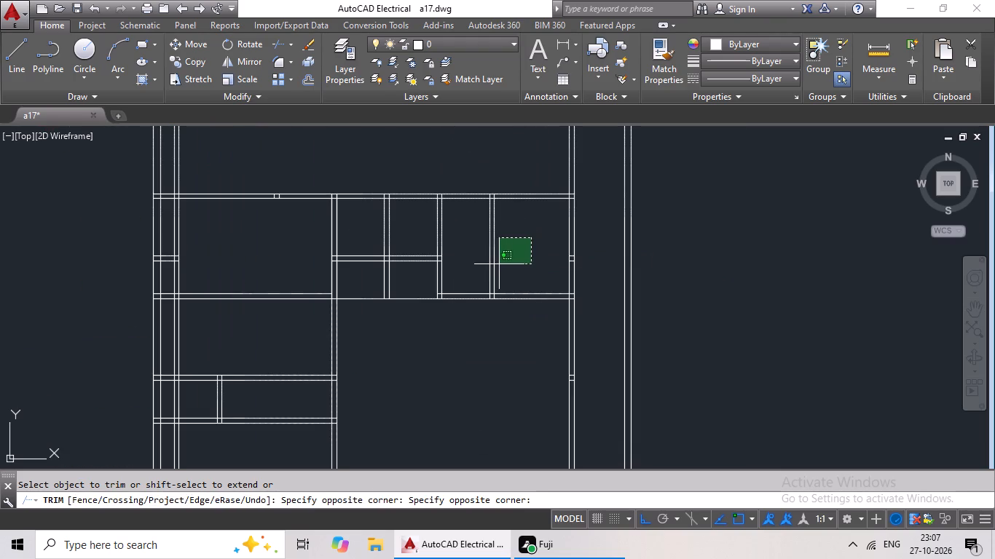
drag(499, 264, 484, 273)
Trim both lines of the new vertical wall between the lowest cross wall and the plan's bottom walls.
scroll(498, 256, down, 1)
middle_drag(497, 320, 526, 262)
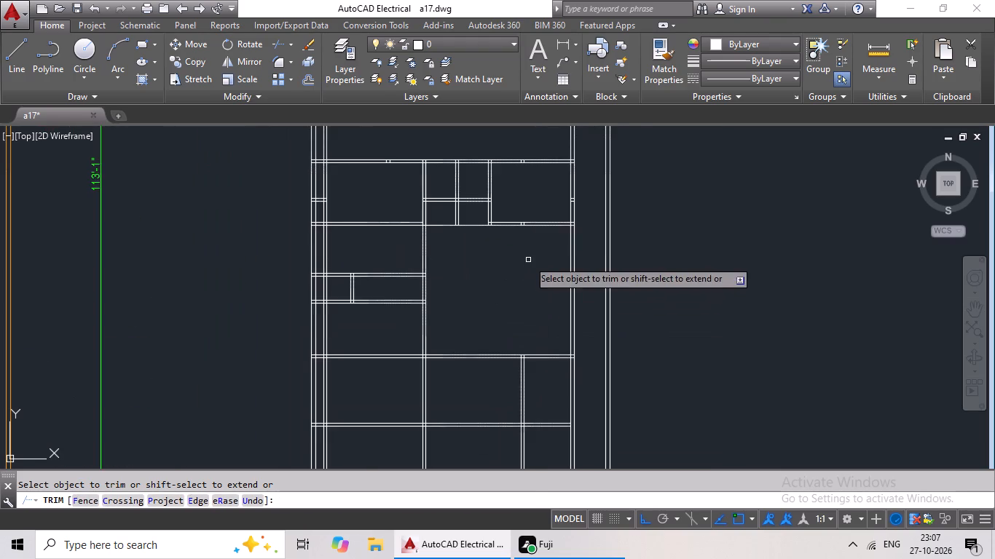
scroll(525, 263, down, 1)
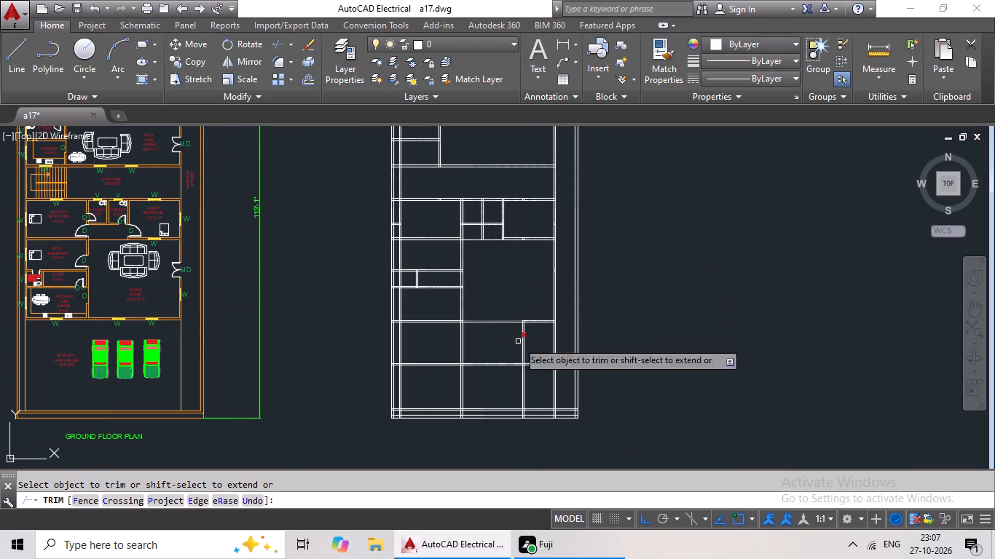
scroll(538, 397, up, 2)
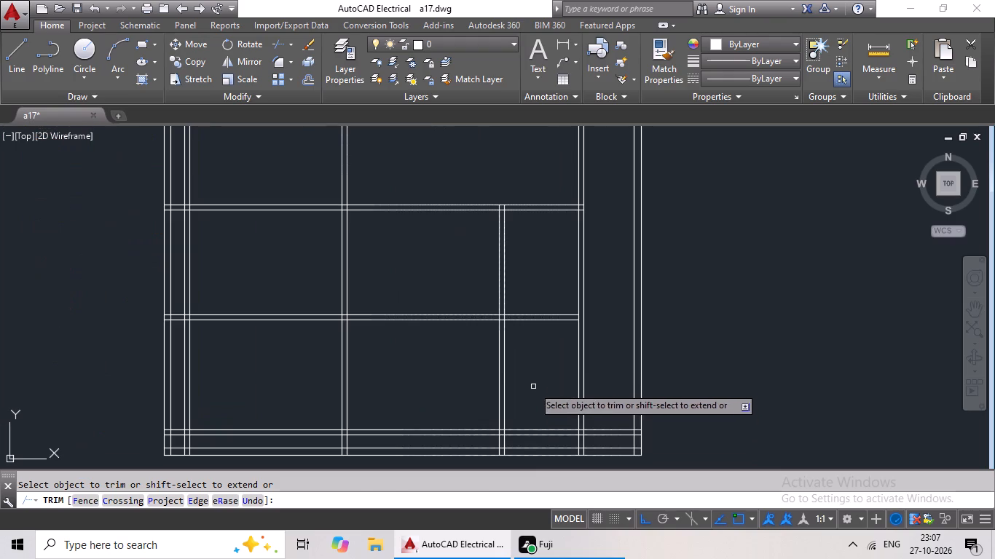
drag(545, 357, 479, 401)
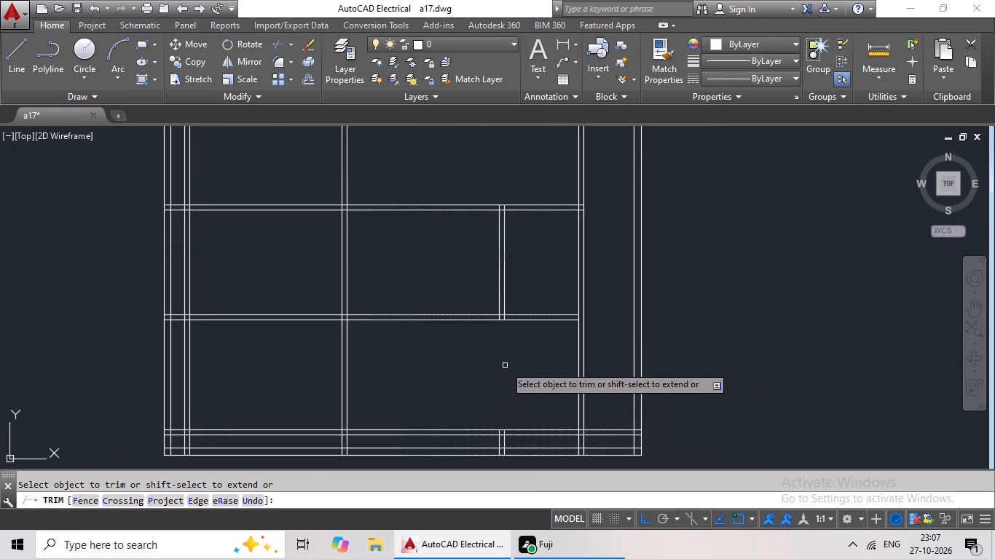
middle_drag(504, 362, 471, 444)
key(Escape)
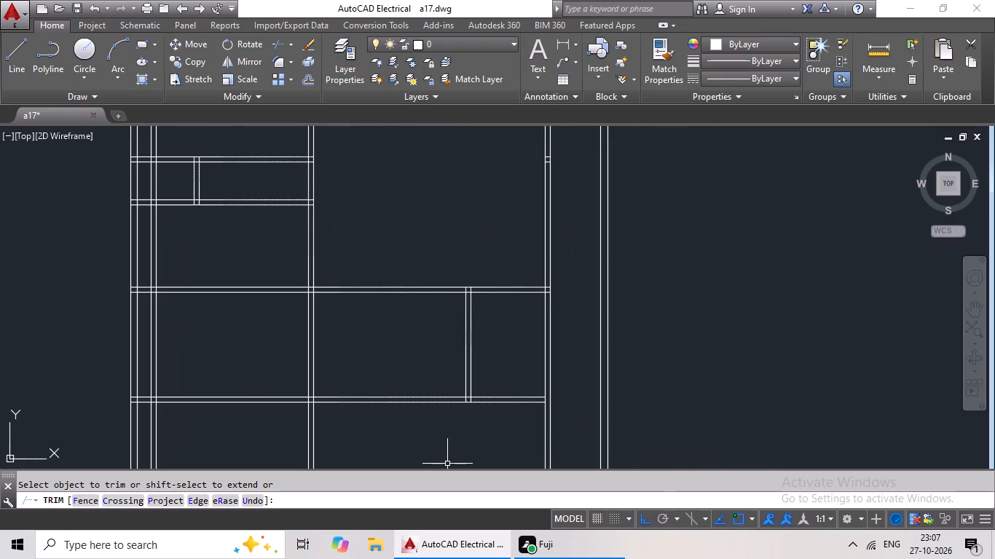
Offset the lower line of the cross wall bounding the large open area 3'6" downward.
key(o)
key(Return)
text(3'6+)
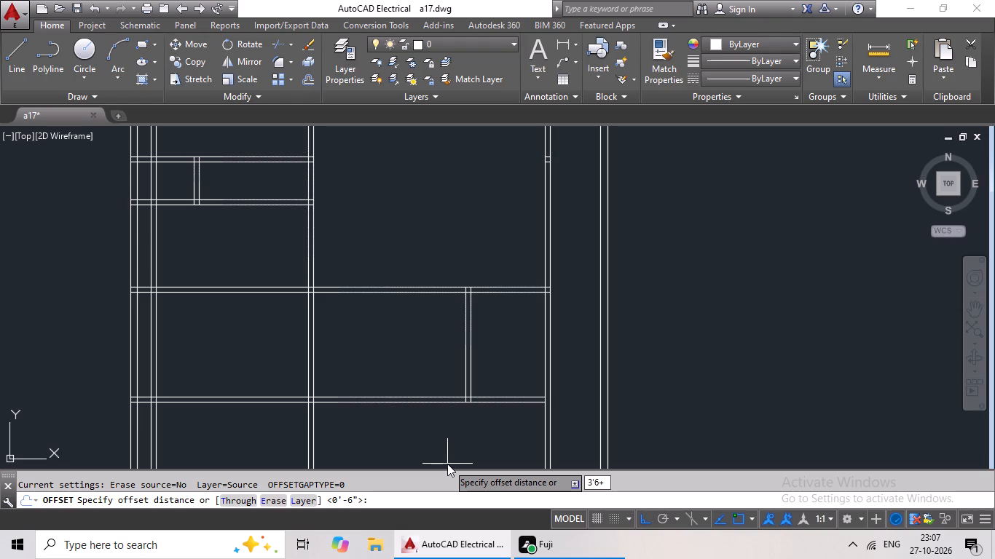
key(BackSpace)
key(shift+quotedbl)
key(Return)
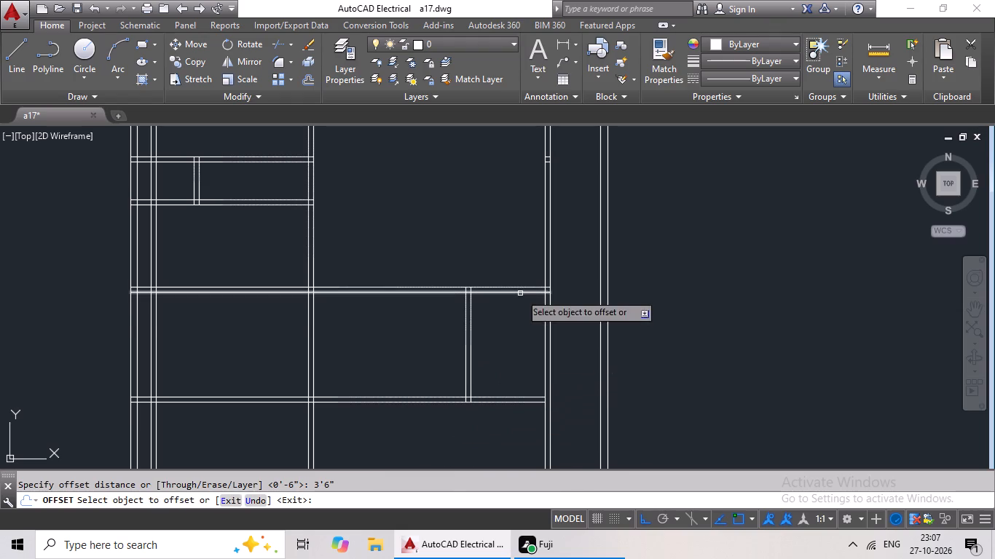
click(520, 293)
click(519, 311)
key(Escape)
key(Escape)
Offset the new 3'6" horizontal line 6" downward to form a wall.
key(o)
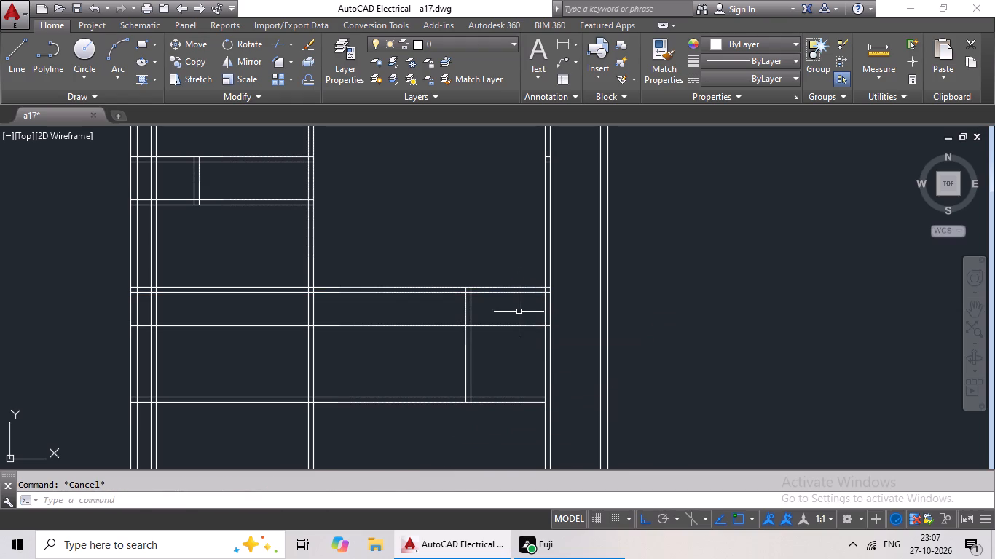
key(Return)
text(6")
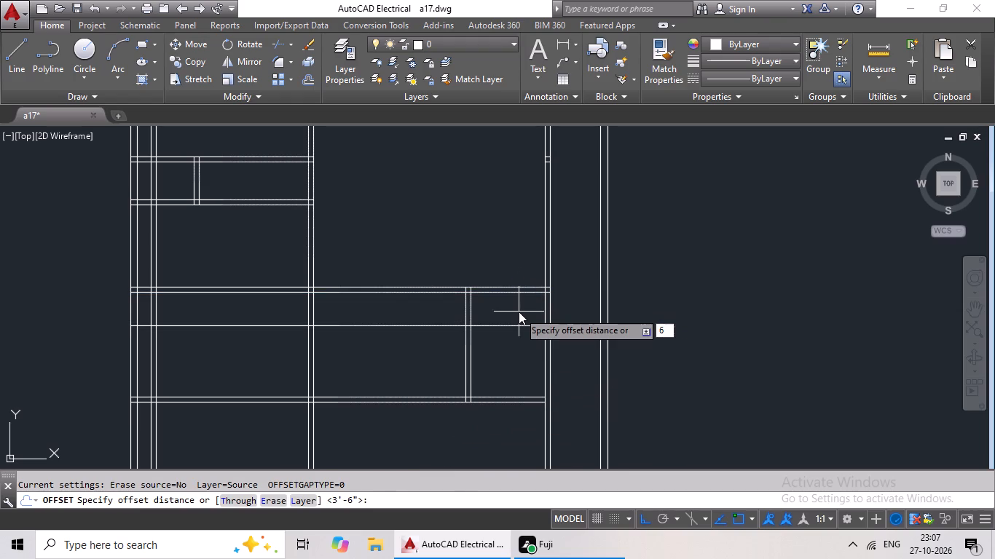
key(Return)
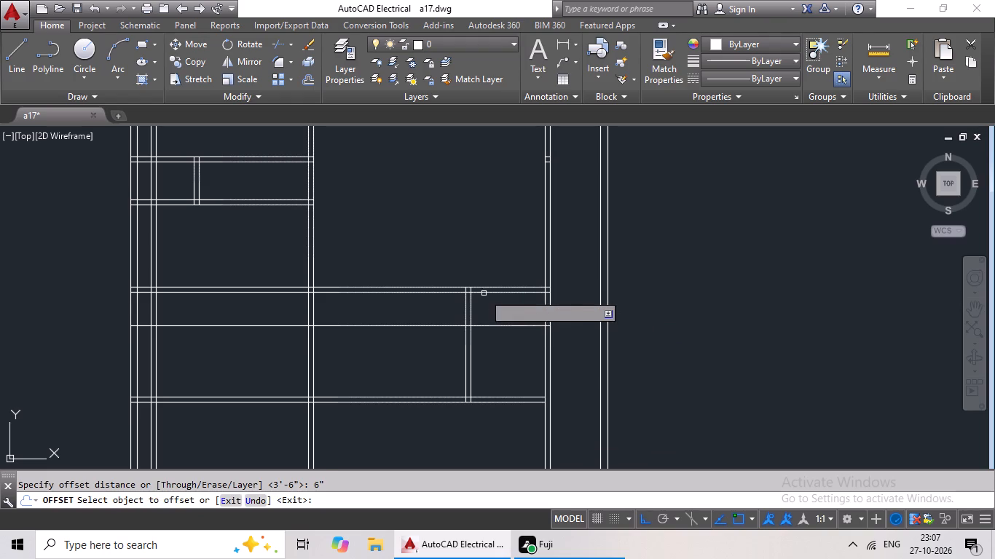
drag(492, 327, 492, 341)
click(492, 346)
key(Escape)
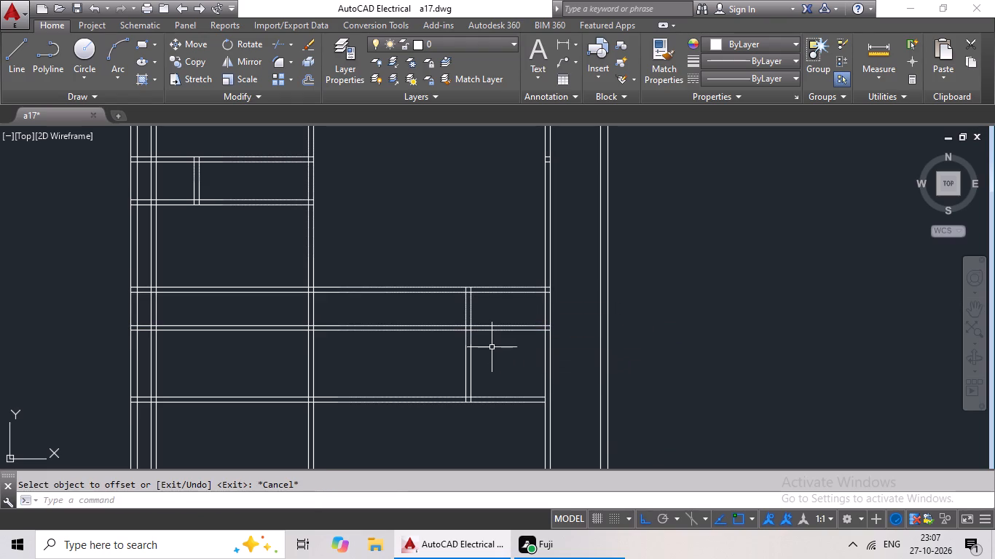
key(Escape)
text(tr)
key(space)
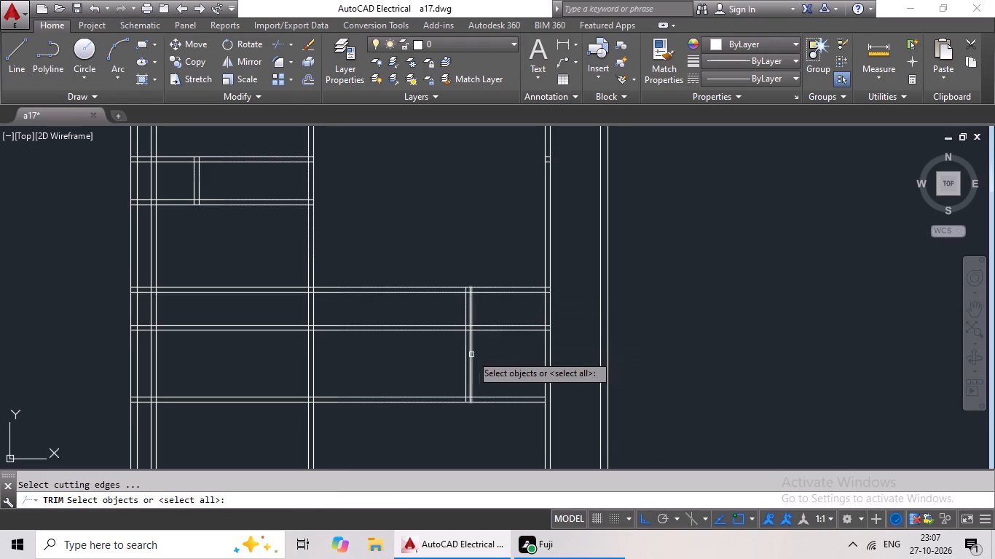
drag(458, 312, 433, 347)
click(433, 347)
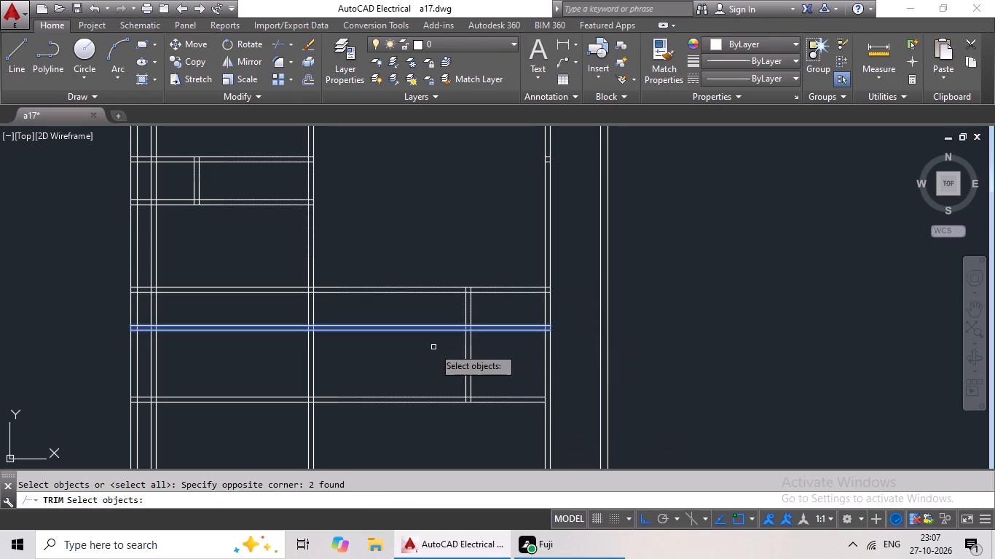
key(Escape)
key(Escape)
Trim the new horizontal wall out of the middle and left rooms, keeping it across the narrow right-hand room.
text(tr)
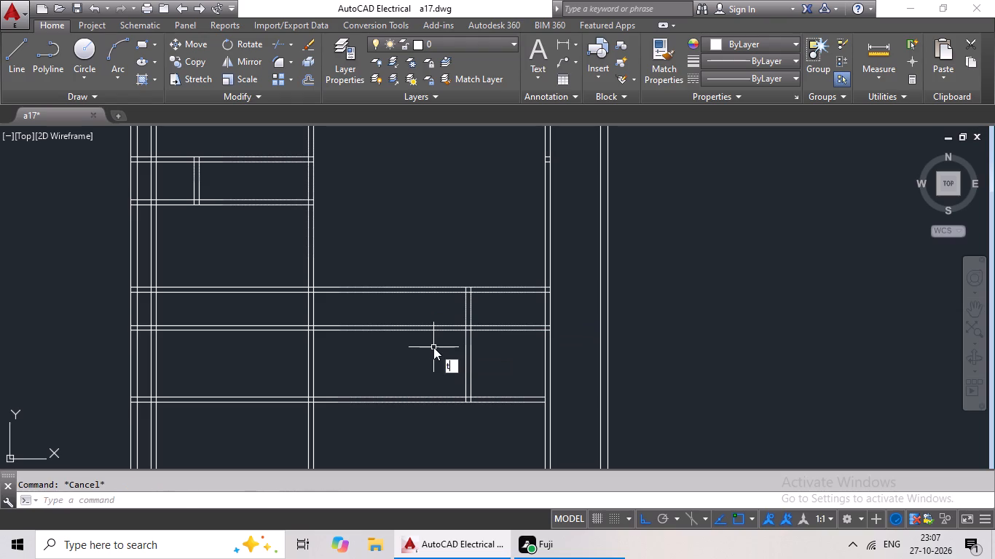
key(space)
key(space)
scroll(447, 274, up, 2)
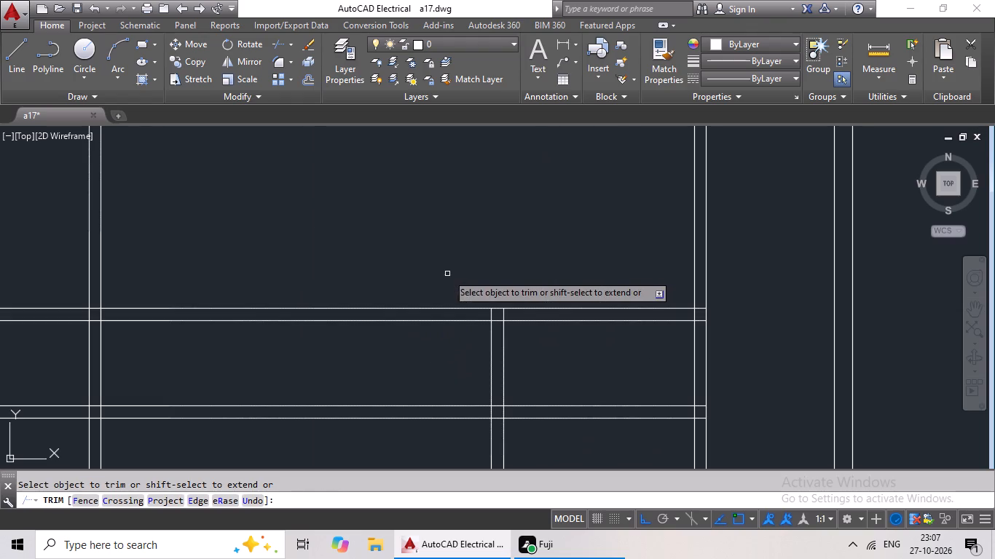
scroll(393, 367, down, 2)
drag(398, 362, 369, 434)
click(369, 434)
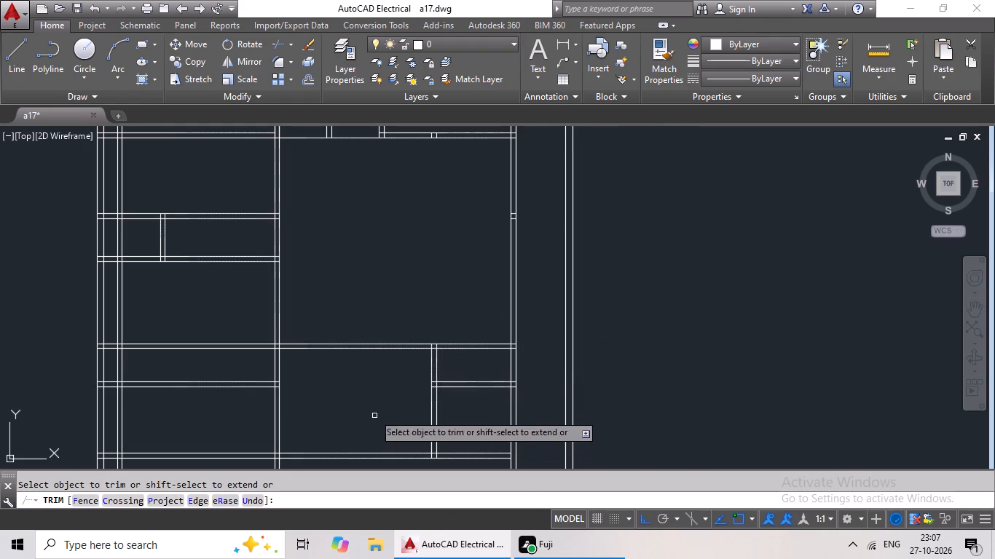
drag(251, 370, 178, 434)
click(178, 432)
scroll(346, 384, down, 1)
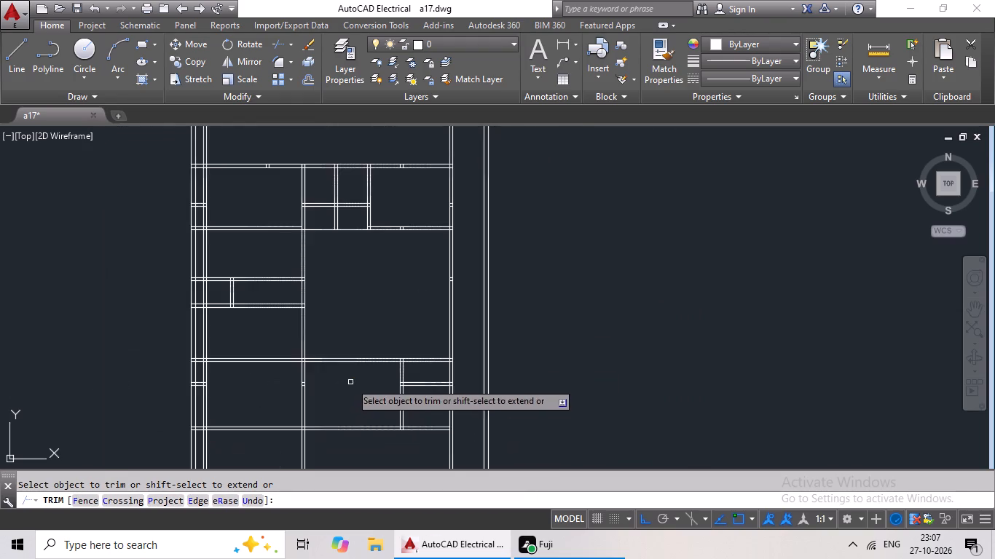
middle_drag(351, 382, 412, 321)
middle_drag(407, 409, 445, 367)
key(Escape)
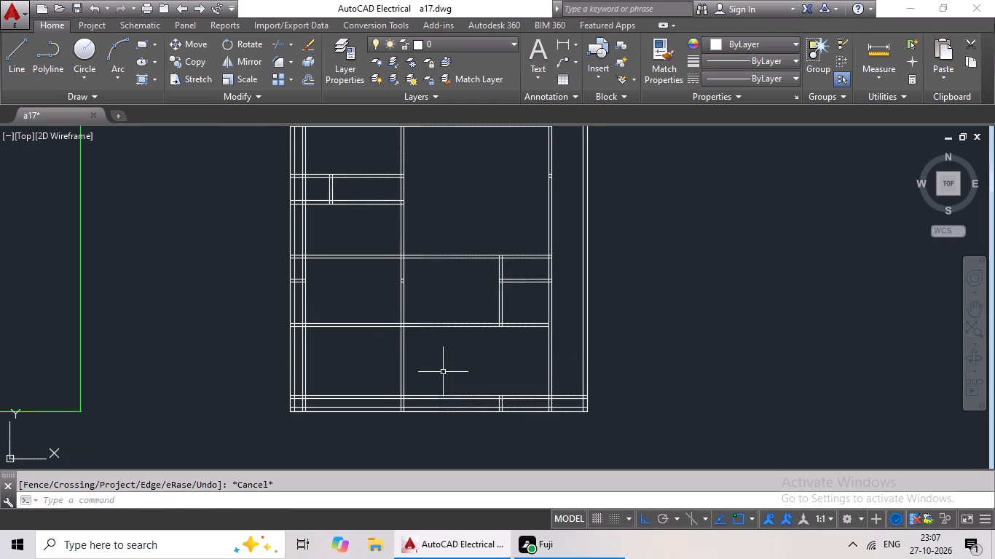
Trim both lines of the central vertical wall between the lowest cross wall and the plan's bottom walls.
middle_drag(444, 372, 481, 343)
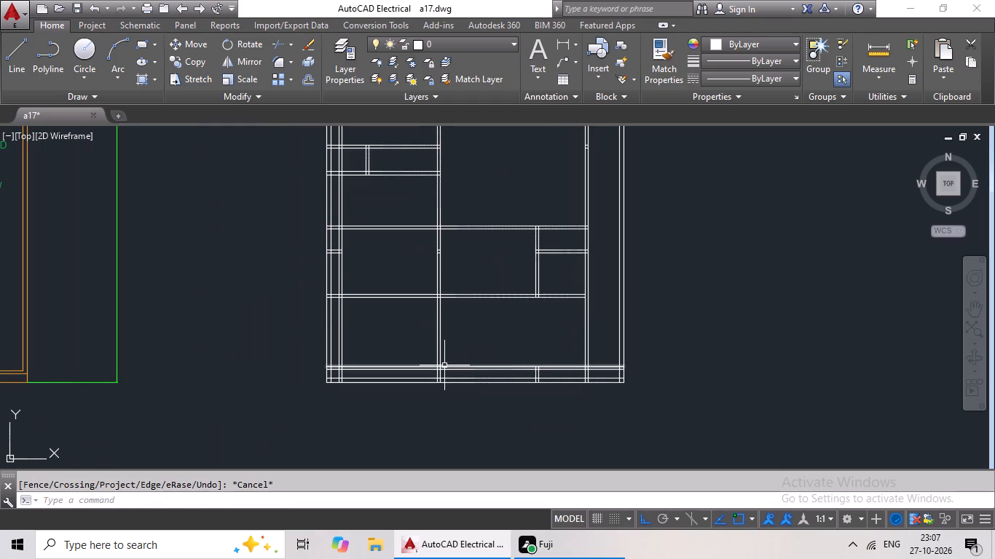
key(Escape)
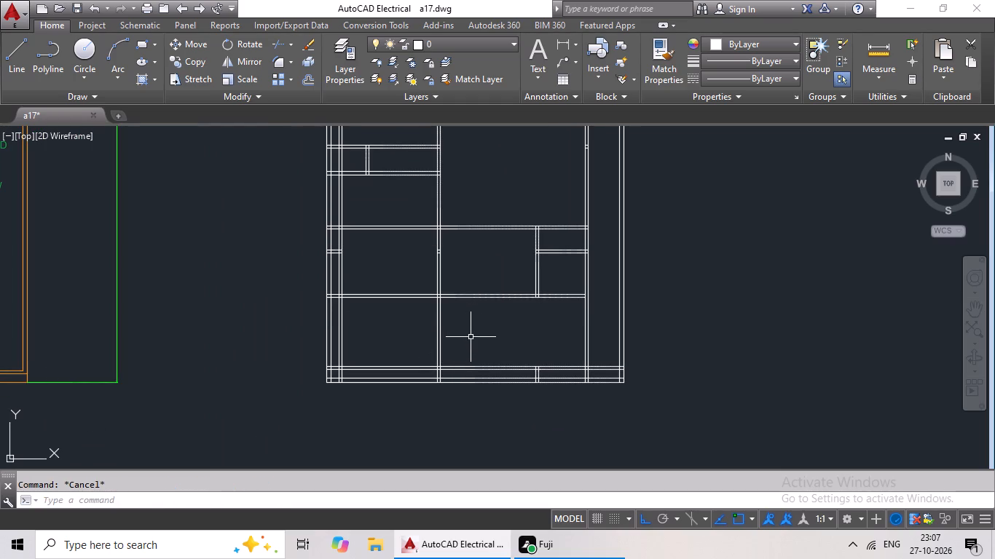
key(t)
key(r)
key(space)
key(space)
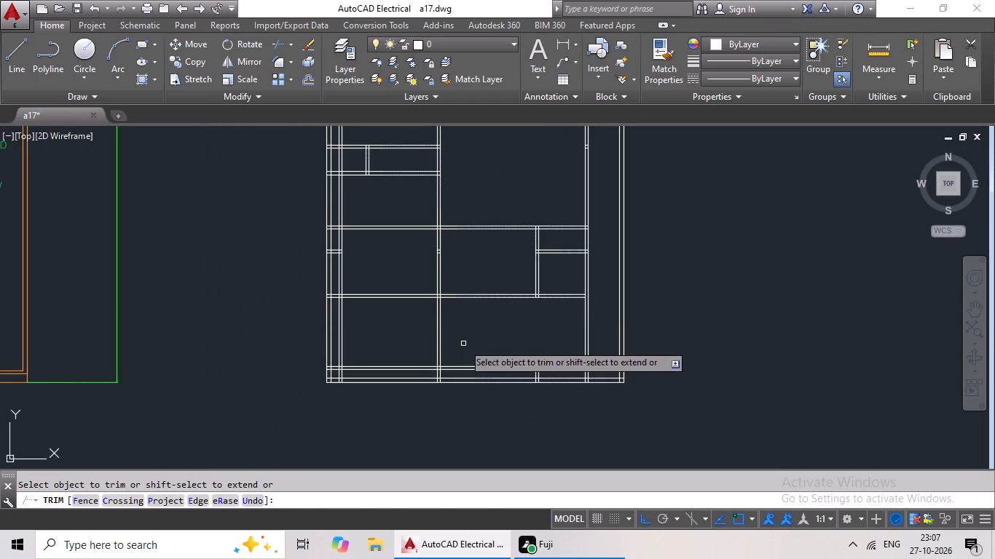
drag(479, 321, 424, 353)
click(424, 353)
Trim the leftover lines of both vertical walls out of the narrow strip between the two bottom walls.
middle_drag(470, 330, 470, 375)
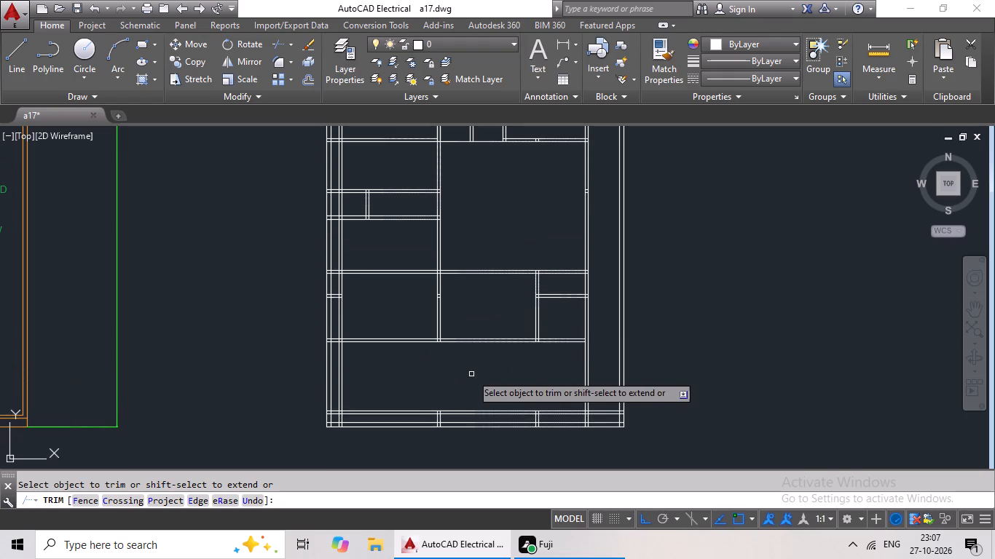
scroll(538, 415, up, 3)
drag(567, 417, 551, 423)
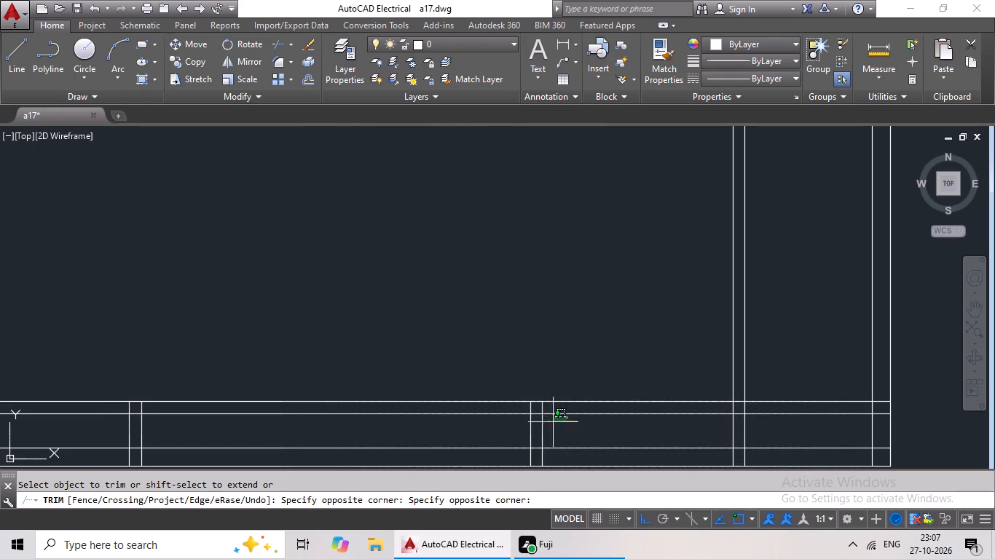
drag(551, 423, 87, 443)
scroll(334, 355, down, 3)
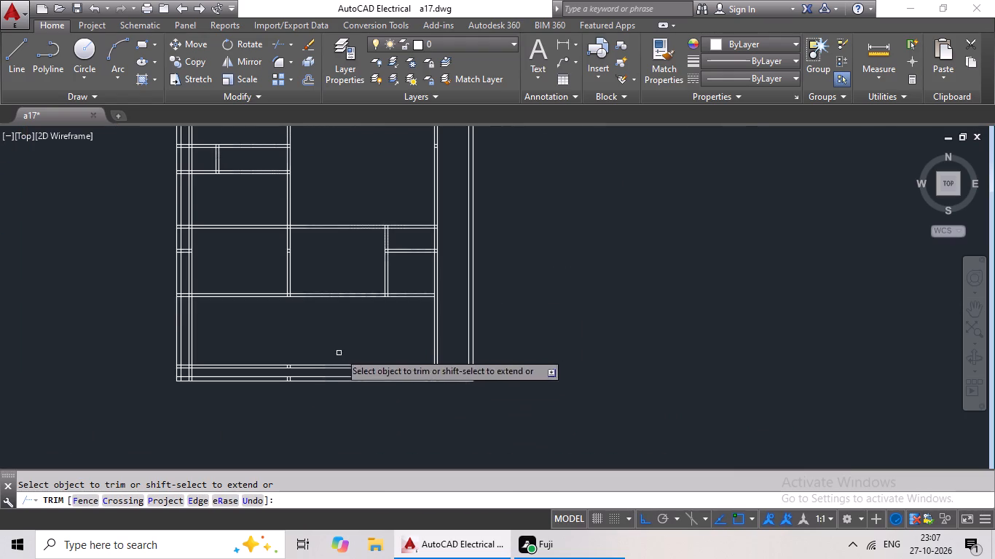
middle_drag(386, 302, 386, 341)
scroll(385, 360, up, 1)
middle_drag(385, 360, 515, 367)
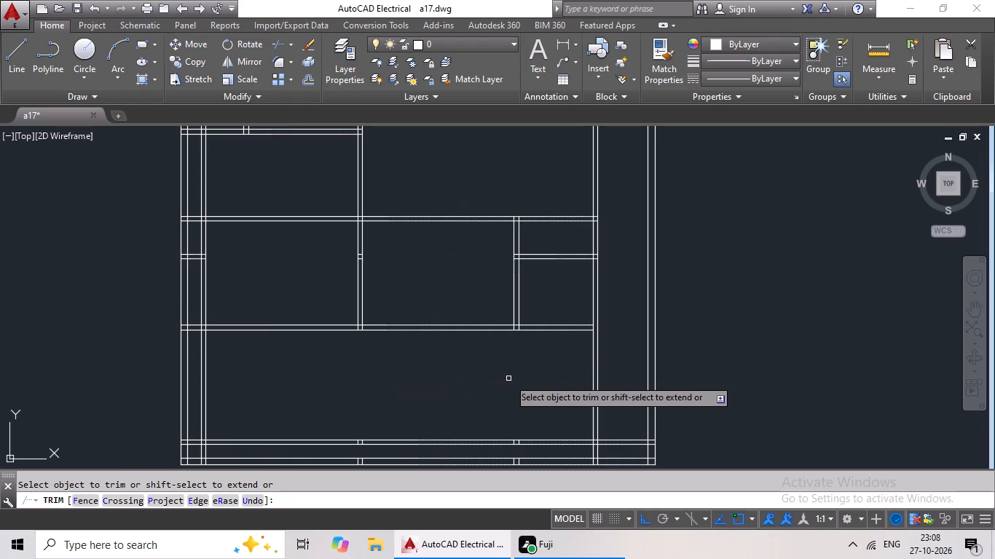
key(Escape)
key(Escape)
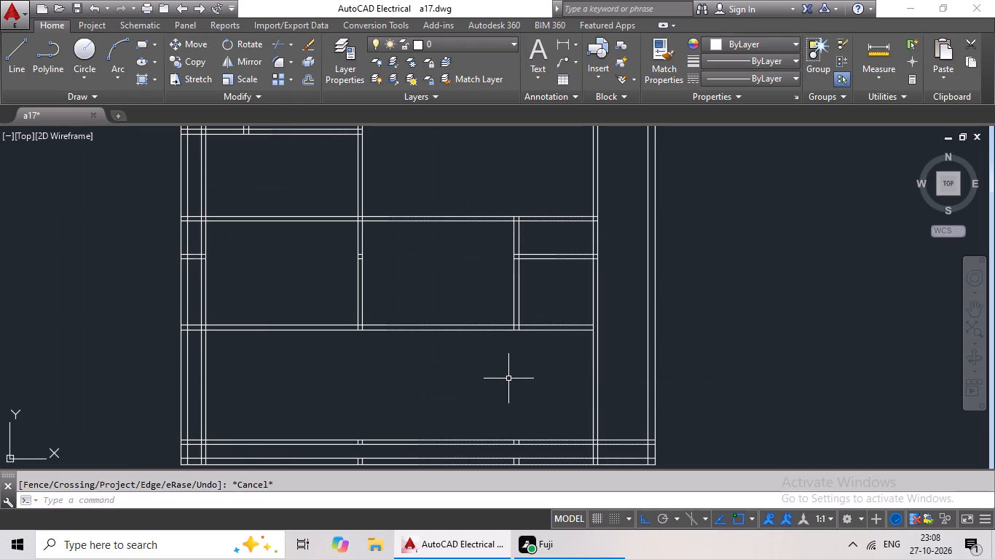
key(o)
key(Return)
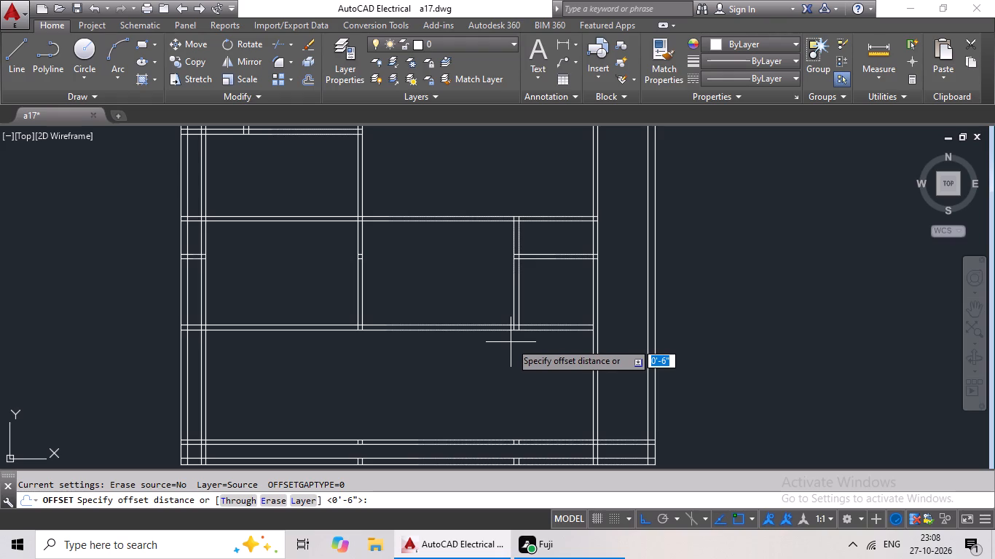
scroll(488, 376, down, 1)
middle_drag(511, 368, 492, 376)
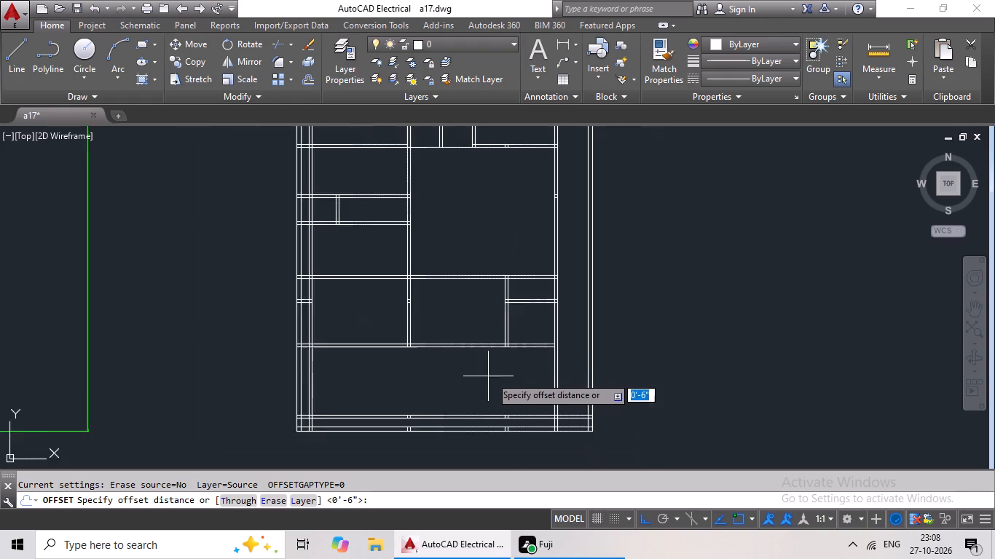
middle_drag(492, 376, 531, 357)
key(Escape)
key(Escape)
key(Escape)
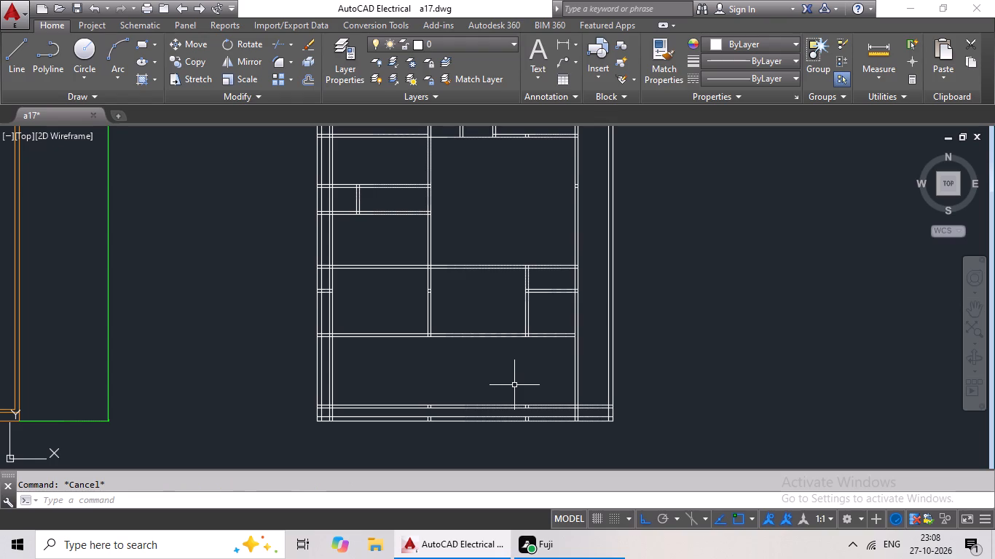
Offset the inner line of the long vertical wall on the plan's east side 27' to the west.
key(o)
key(Return)
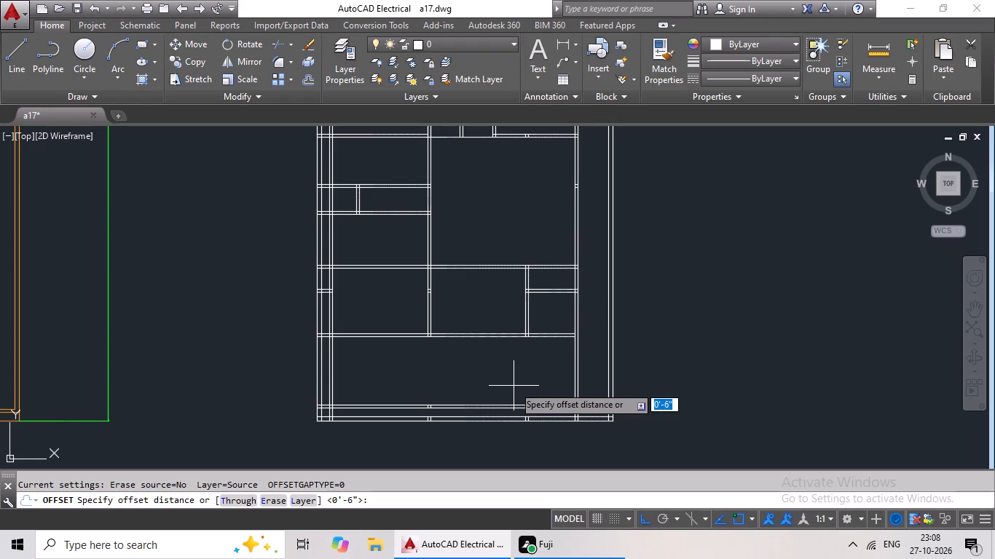
text(27')
key(Return)
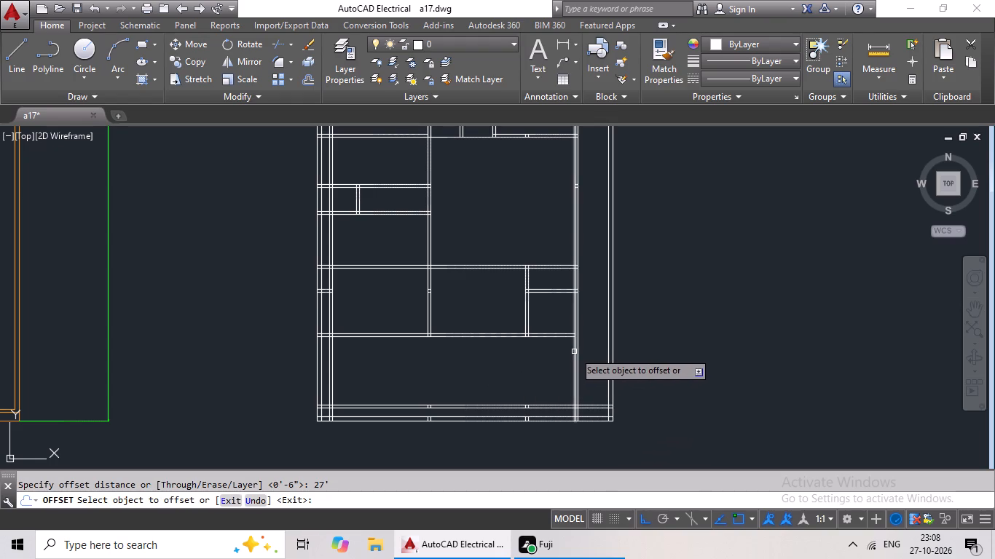
click(575, 352)
click(524, 362)
key(Escape)
key(Escape)
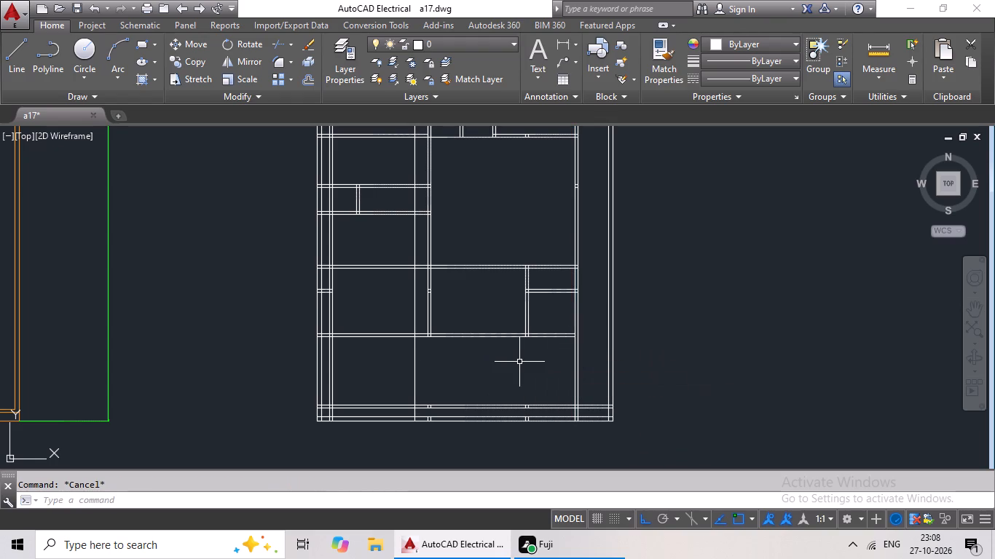
key(Escape)
Offset the new 27' vertical line 6" to the west to form a wall.
key(o)
key(Return)
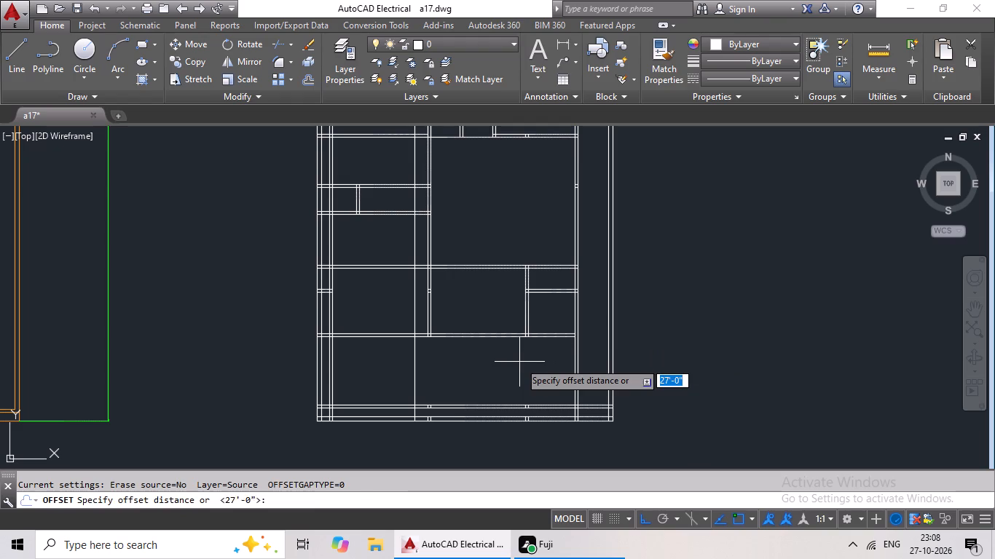
key(6)
key(shift+quotedbl)
key(Return)
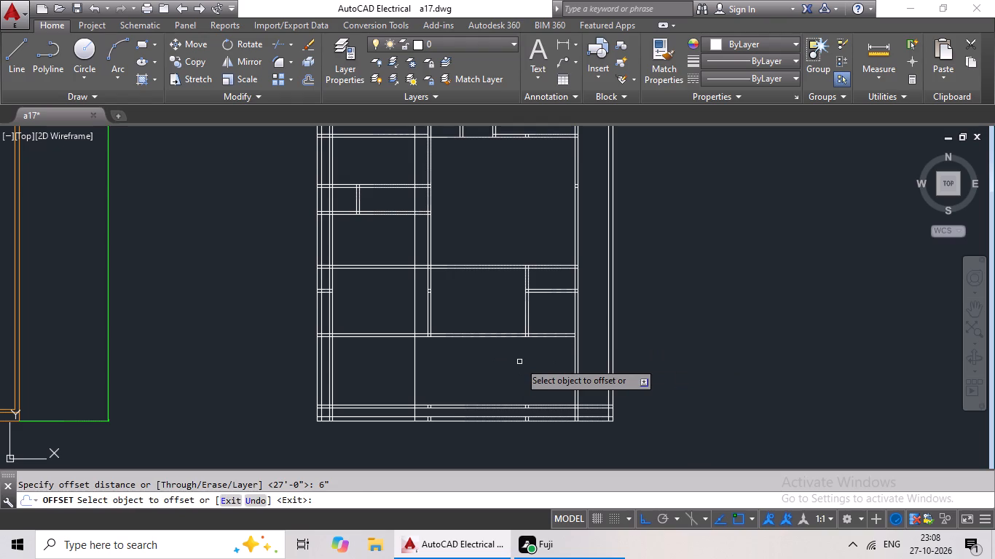
drag(414, 359, 406, 362)
click(400, 365)
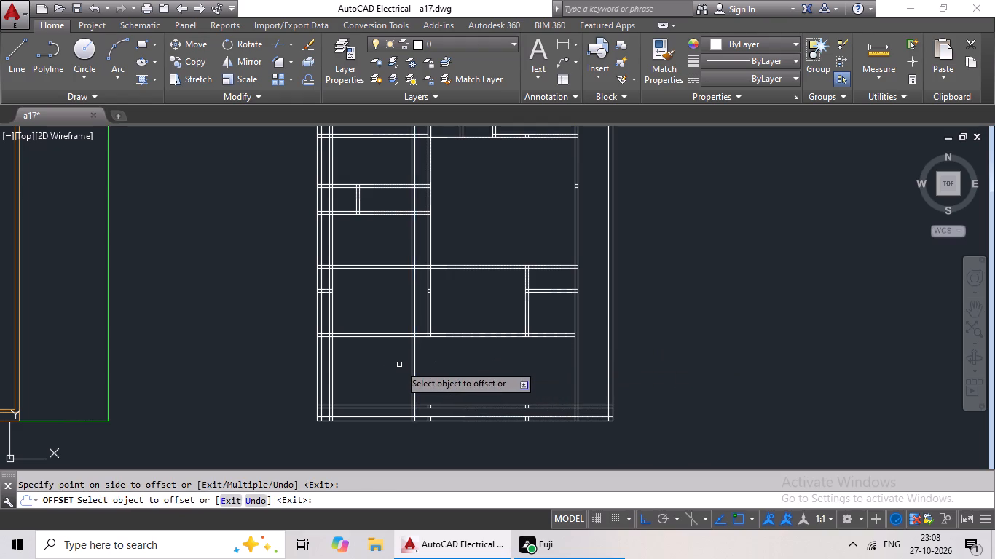
key(Escape)
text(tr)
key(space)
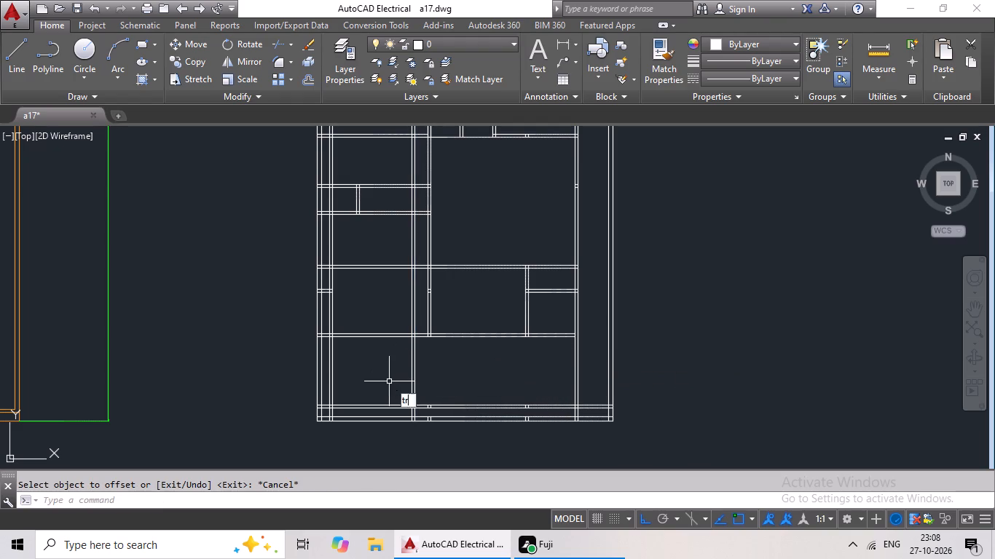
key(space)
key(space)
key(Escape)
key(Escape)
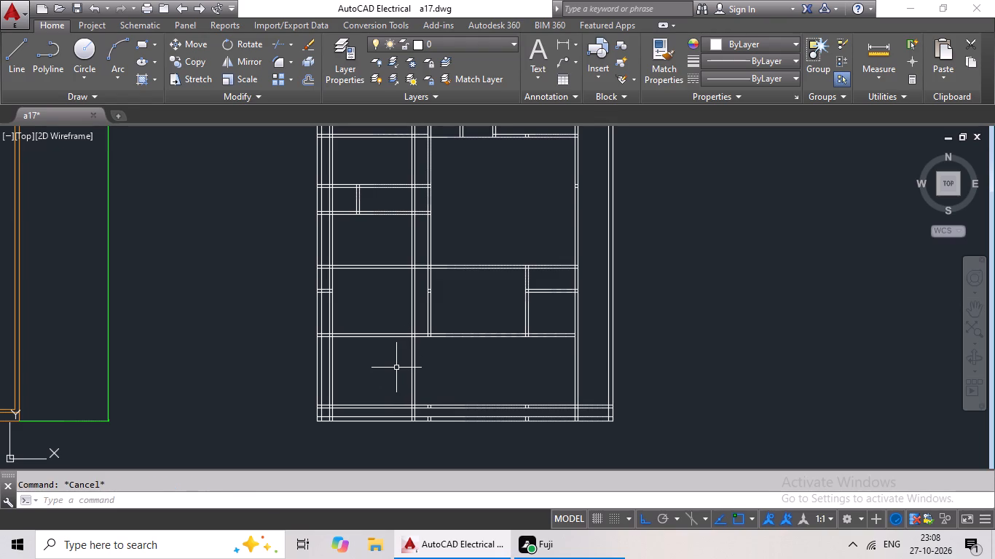
Trim both lines of the new vertical wall out of the room directly above the lowest cross wall.
key(t)
key(r)
key(space)
key(space)
scroll(414, 323, up, 2)
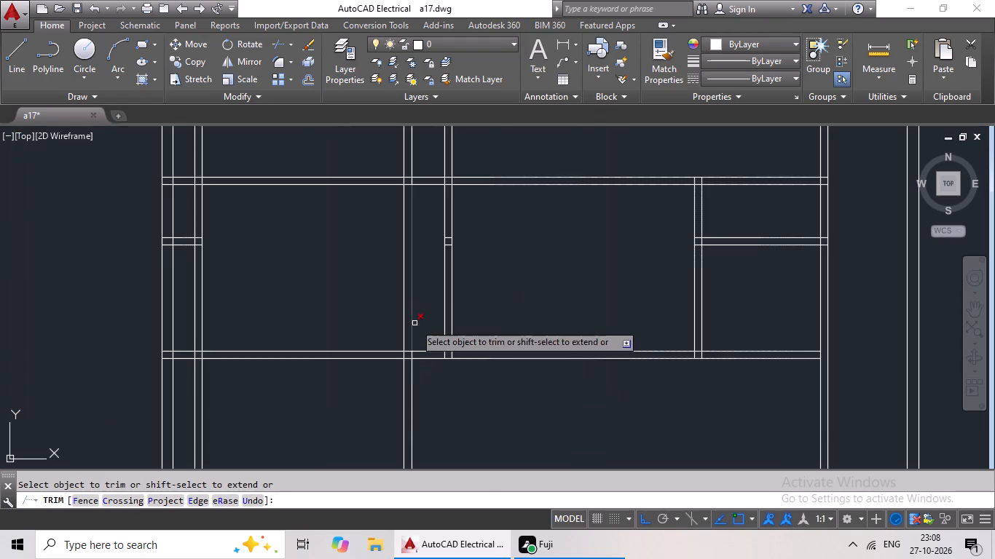
drag(432, 287, 396, 318)
middle_drag(408, 283, 392, 392)
middle_click(391, 398)
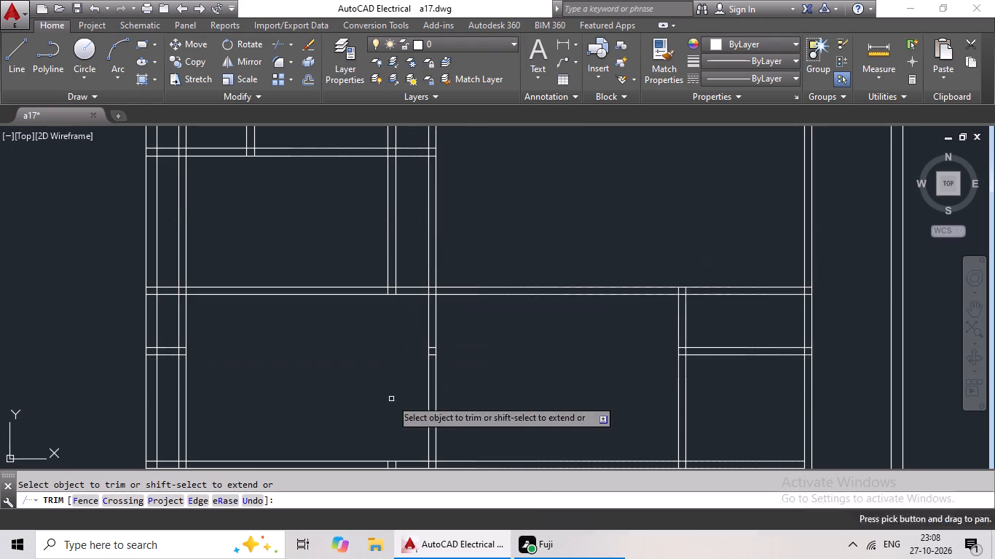
key(Escape)
Erase the two leftover upper lines of the new vertical wall above the second-lowest cross wall.
drag(412, 252, 367, 261)
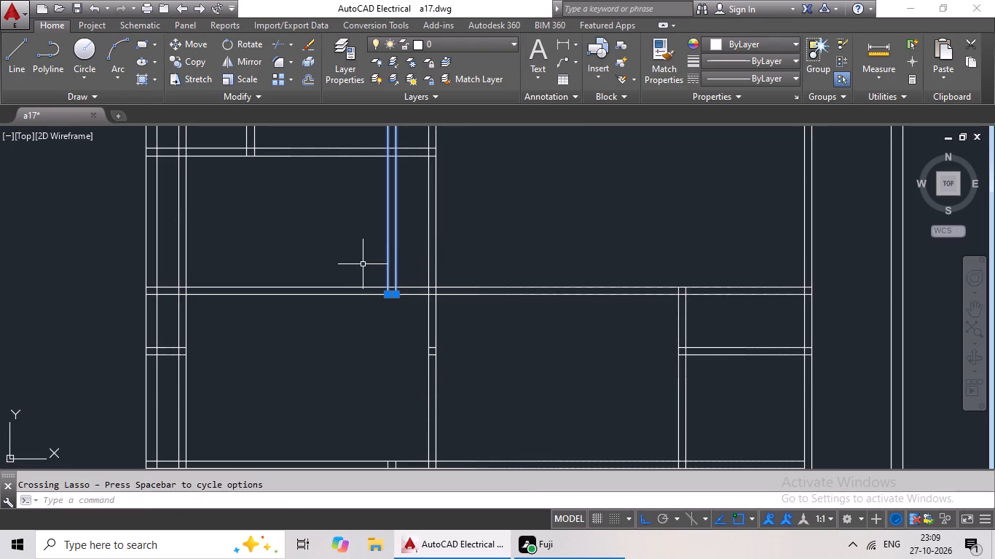
key(Delete)
Offset the west line of the new vertical wall in the bottom room 7'6" to the west.
scroll(380, 268, down, 2)
middle_drag(390, 322, 424, 249)
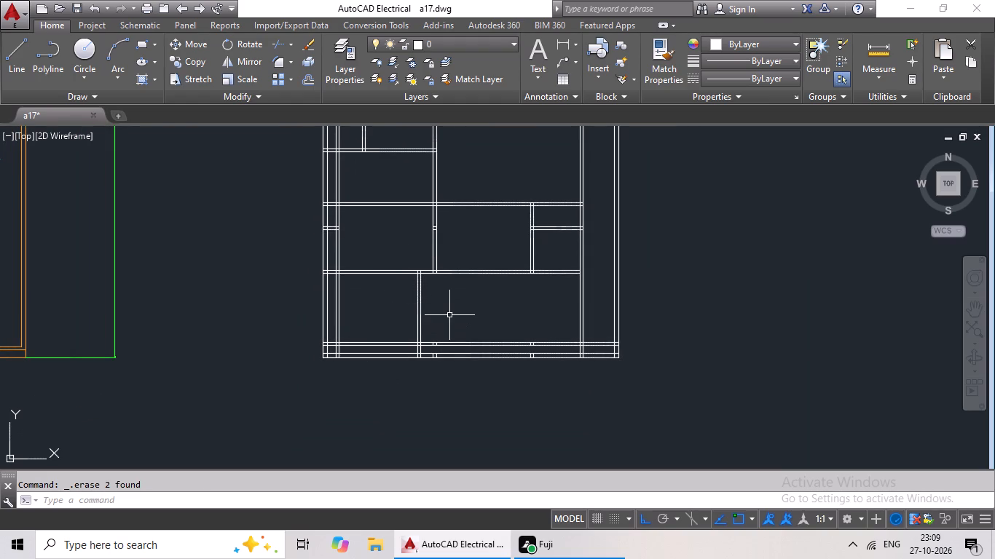
key(Escape)
key(Escape)
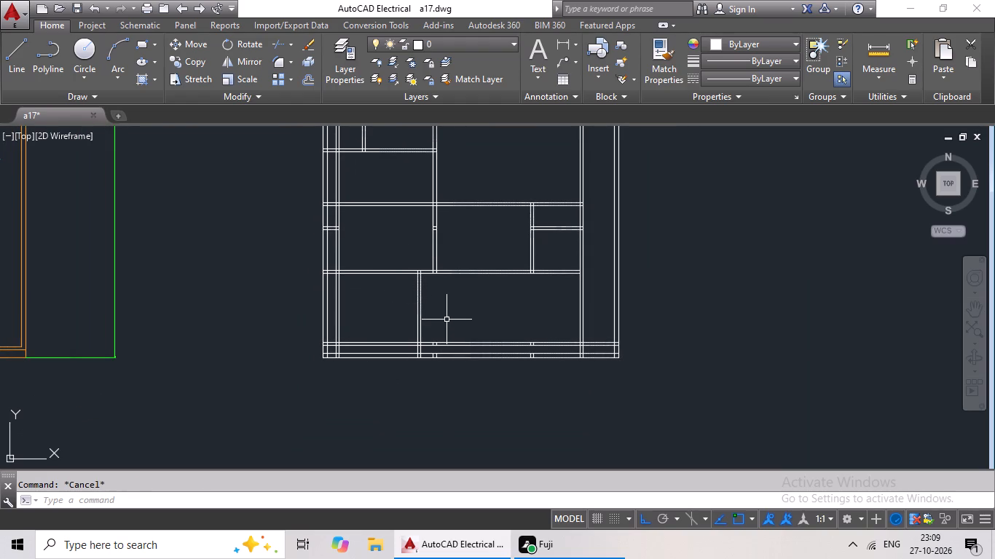
key(o)
key(Return)
text(7'6)
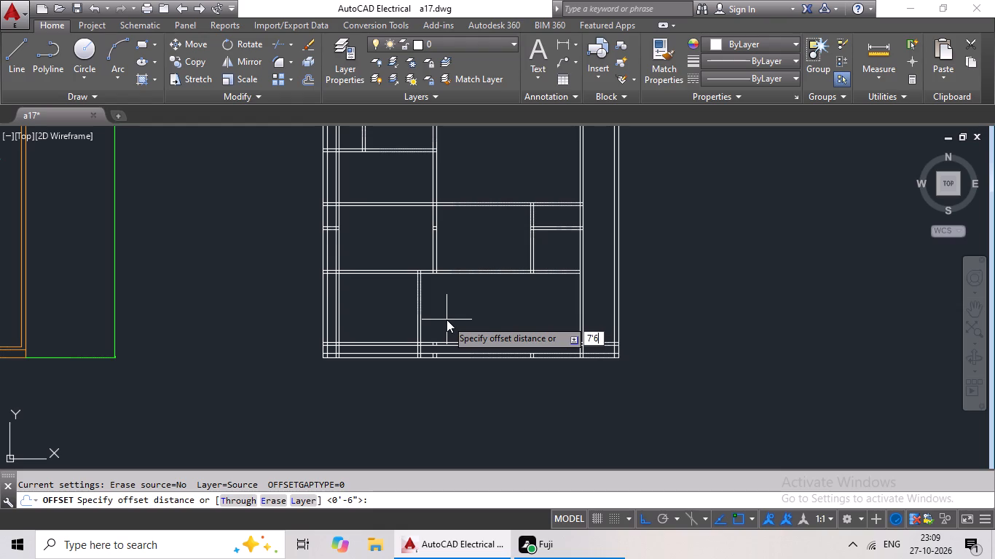
key(shift+quotedbl)
key(Return)
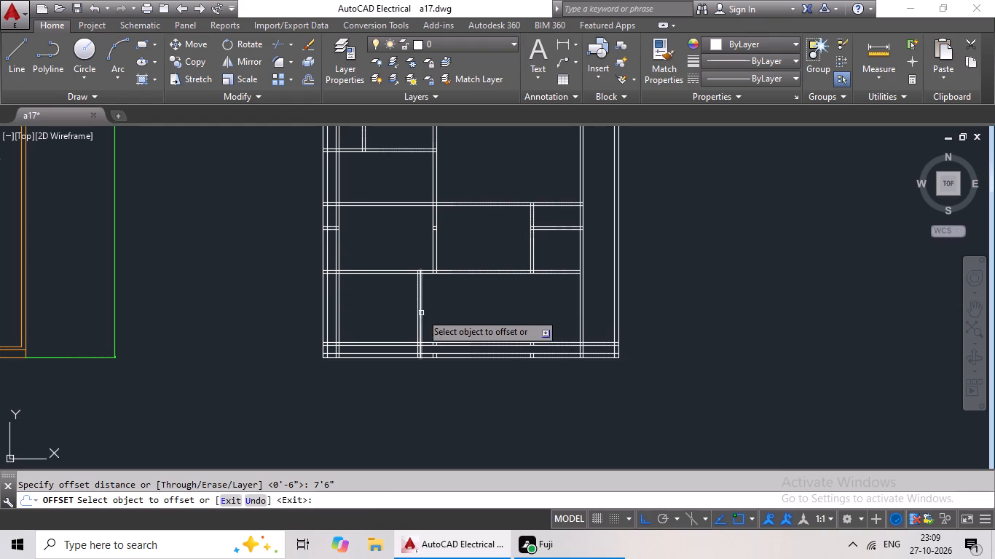
drag(416, 300, 409, 301)
click(397, 307)
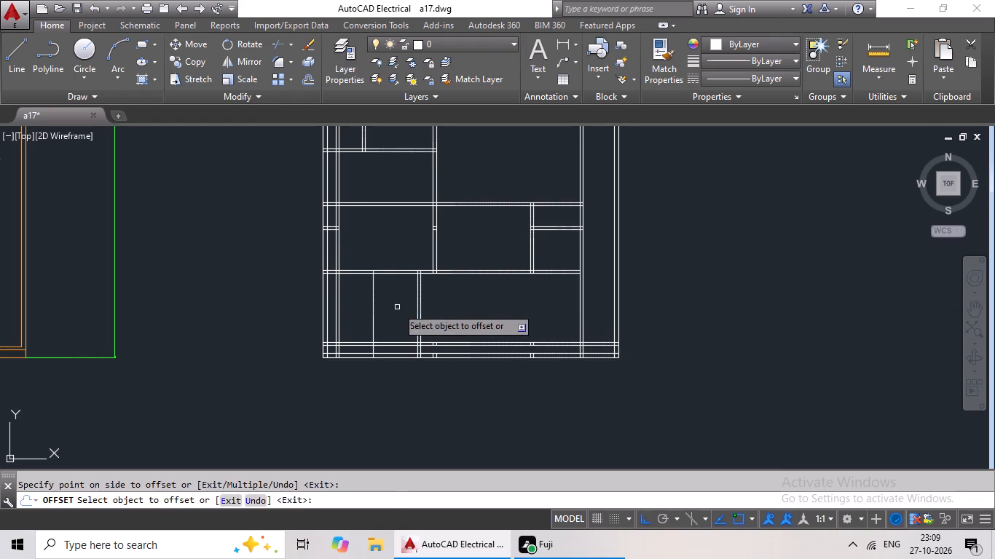
key(Escape)
key(Escape)
key(Escape)
Offset the new 7'6" vertical line 6" to the west to form a second wall.
key(o)
key(Return)
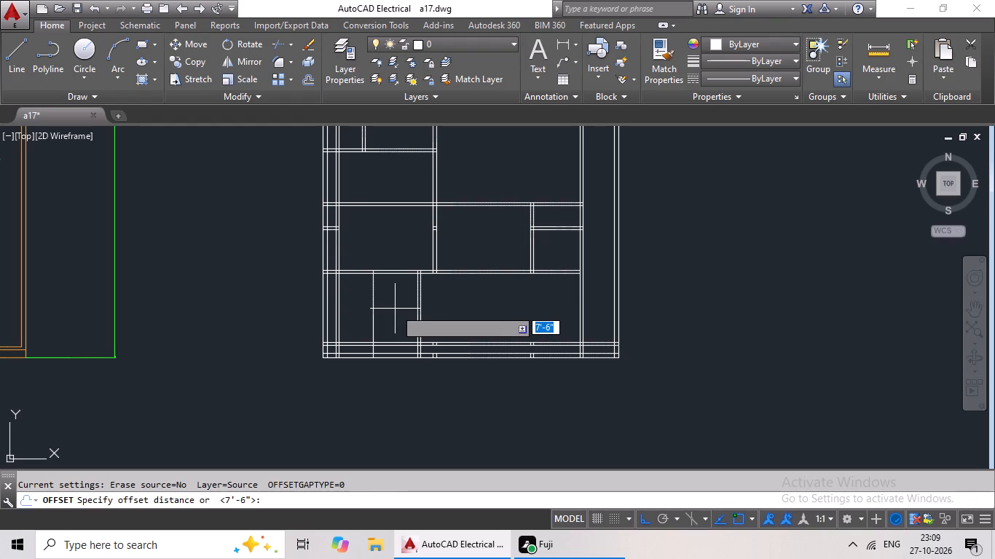
key(6)
key(shift+quotedbl)
key(Return)
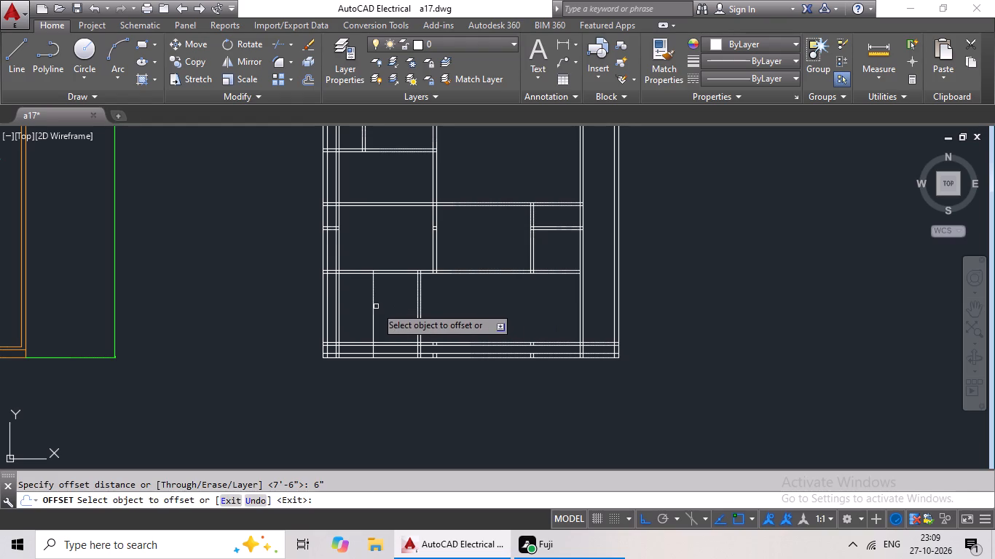
click(373, 309)
click(353, 312)
key(Escape)
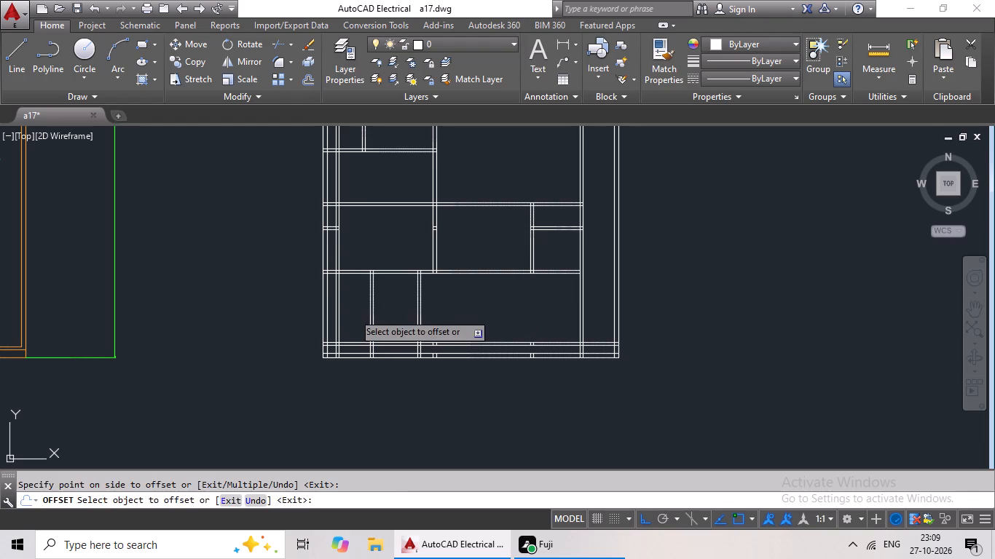
scroll(353, 312, up, 1)
key(Escape)
key(Escape)
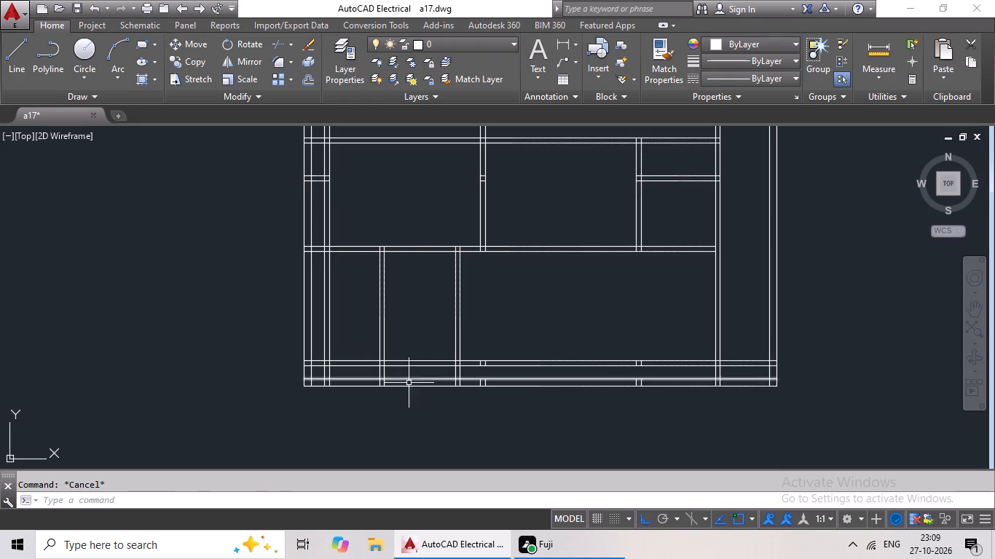
Trim both new vertical walls out of the narrow strip between the two bottom walls.
key(t)
key(r)
key(space)
key(space)
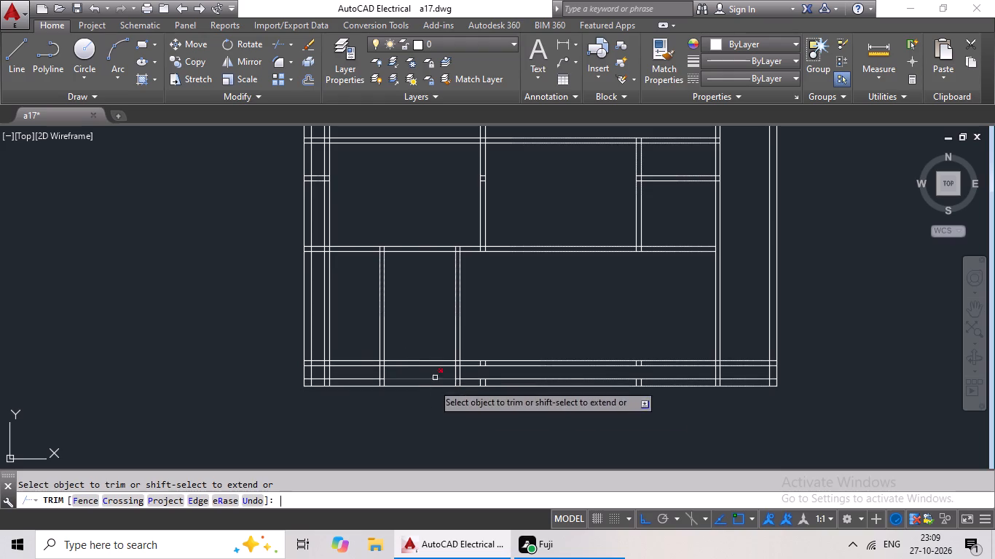
scroll(485, 374, up, 2)
drag(489, 370, 199, 368)
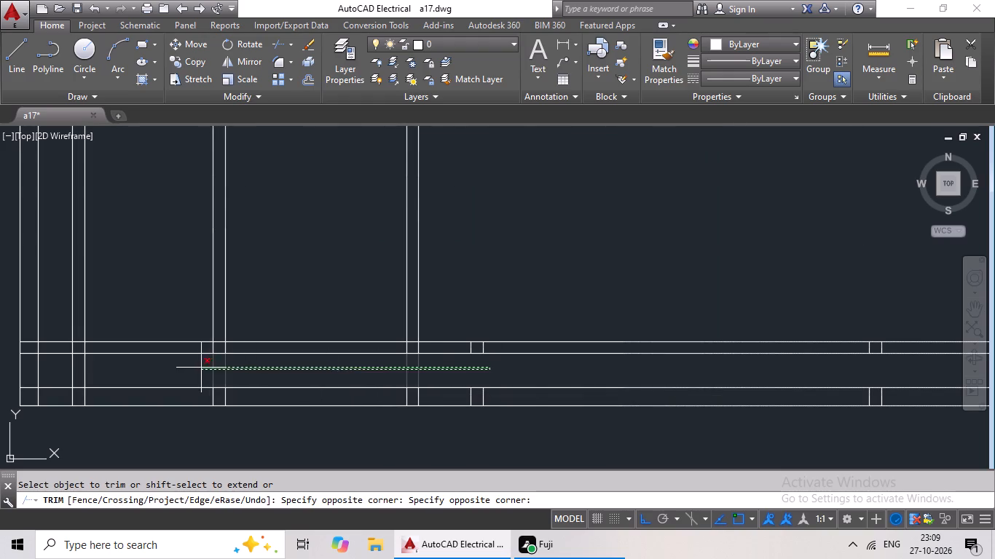
drag(199, 368, 197, 369)
scroll(319, 359, down, 2)
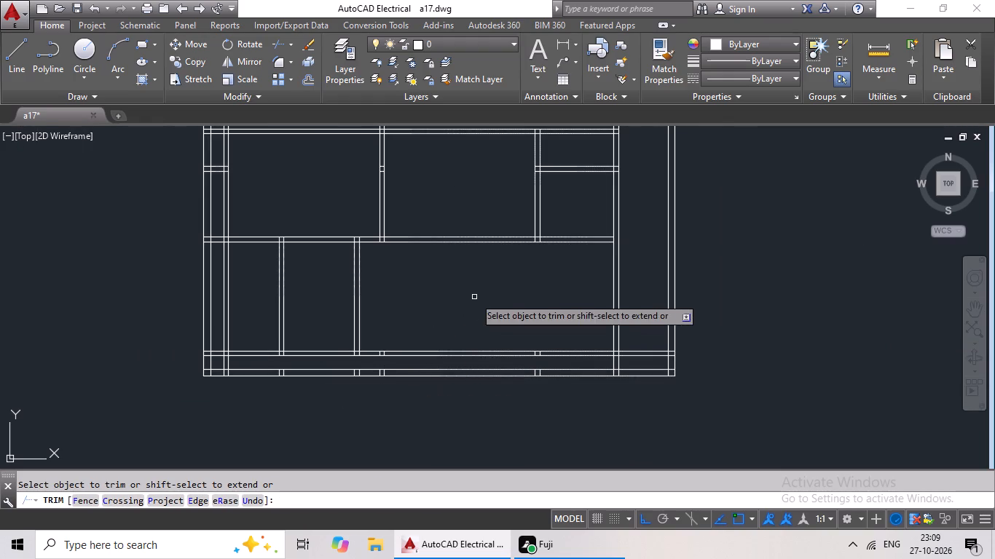
key(Escape)
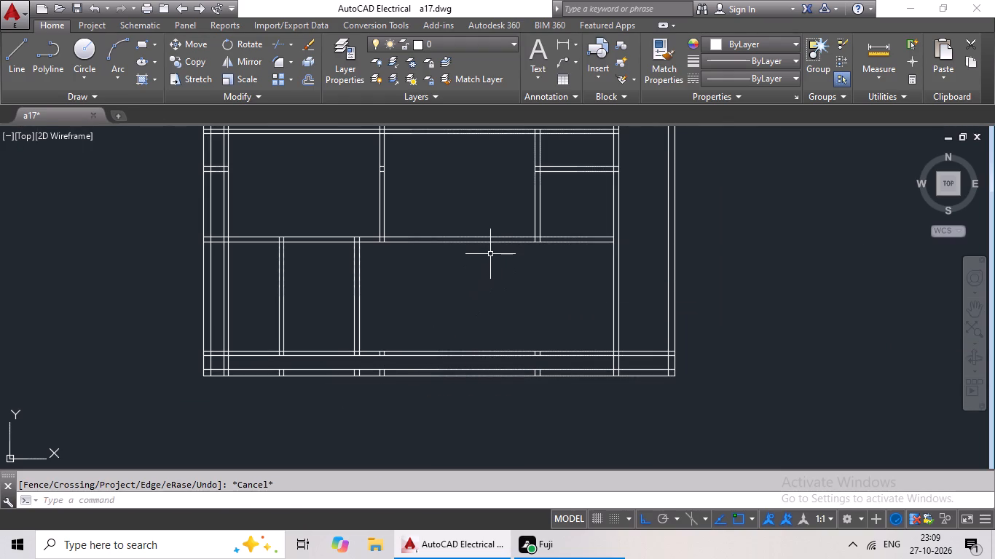
key(Escape)
key(Escape)
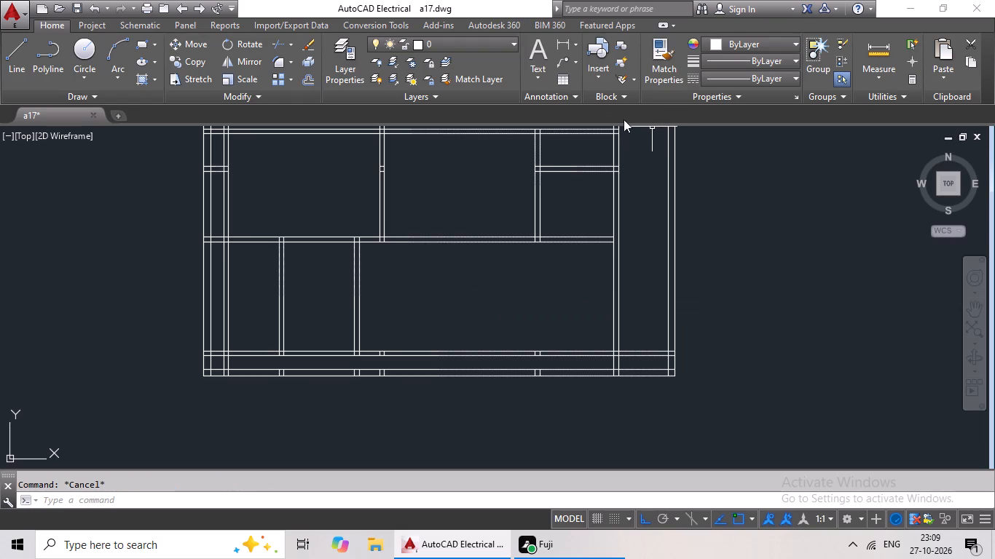
Measure the clear width between the two new vertical walls below the lowest cross wall with a linear dimension.
click(567, 38)
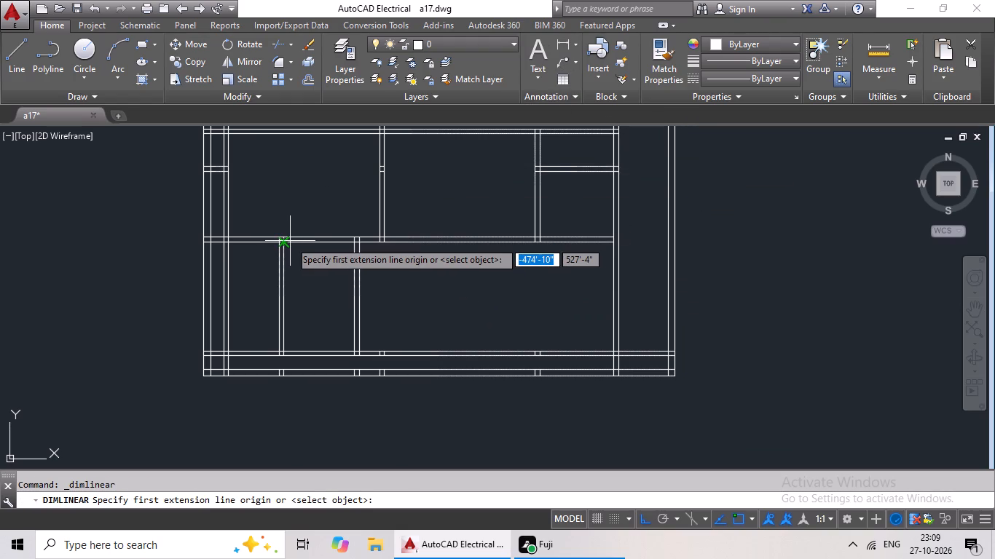
scroll(290, 241, up, 2)
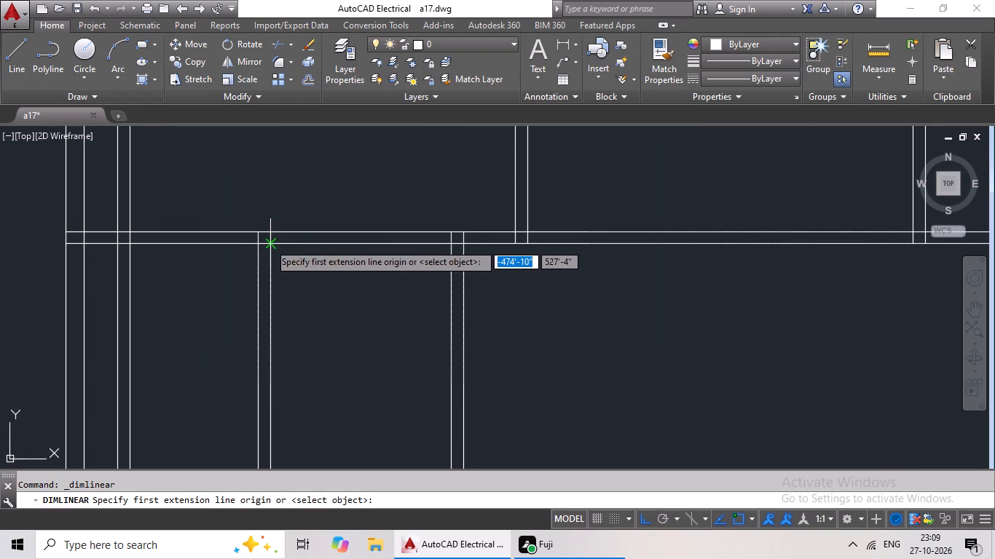
click(269, 243)
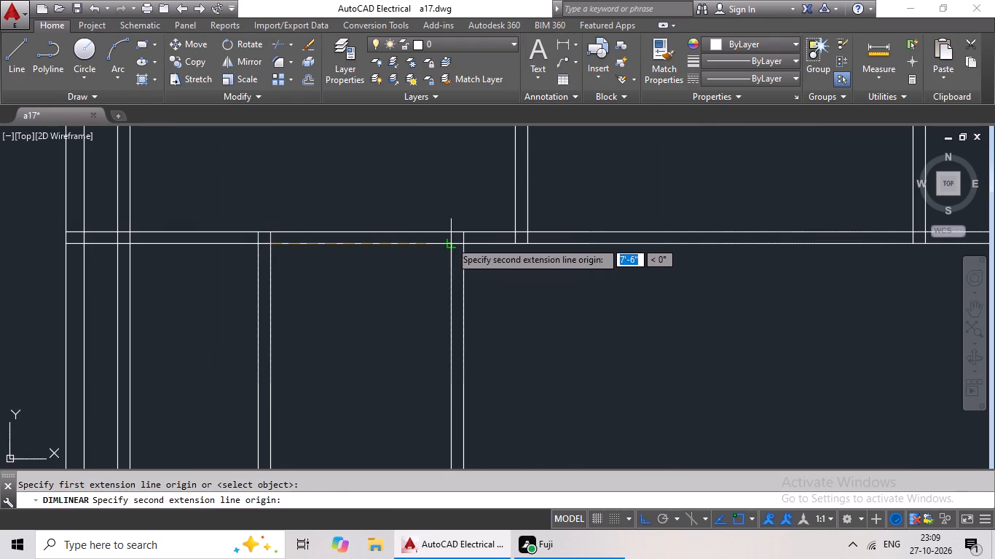
click(450, 241)
scroll(449, 269, up, 2)
scroll(449, 269, down, 2)
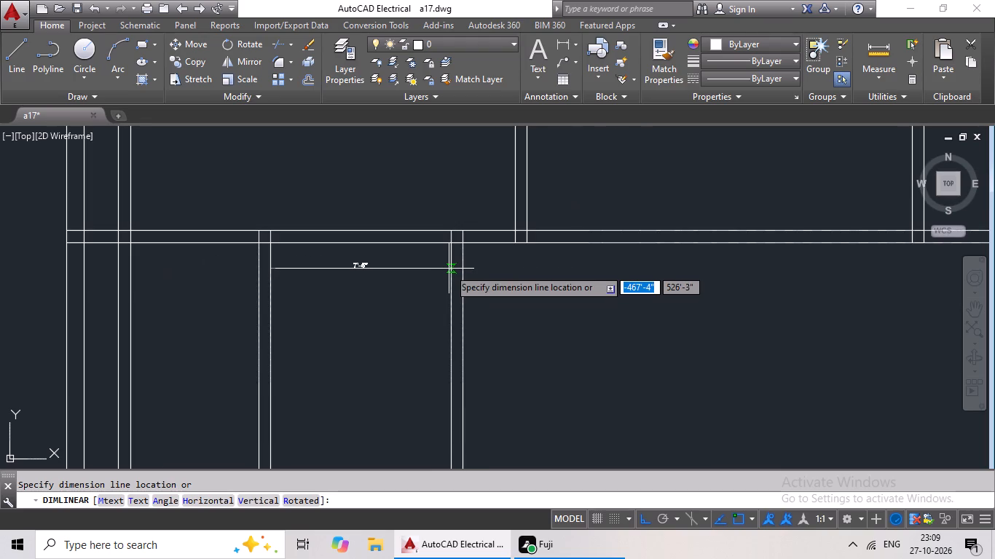
key(Escape)
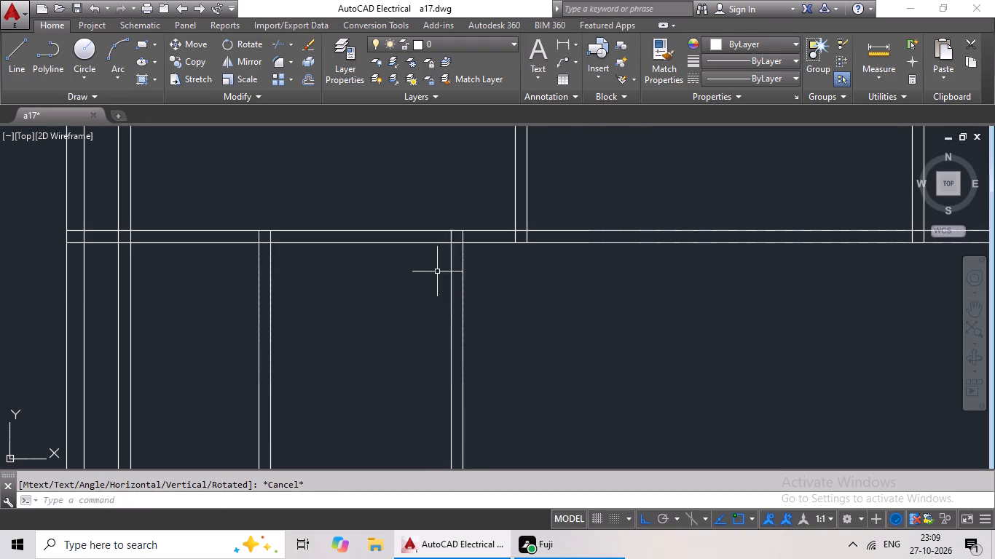
Measure the bottom room's clear height from the lowest cross wall to the bottom wall with a linear dimension.
click(566, 41)
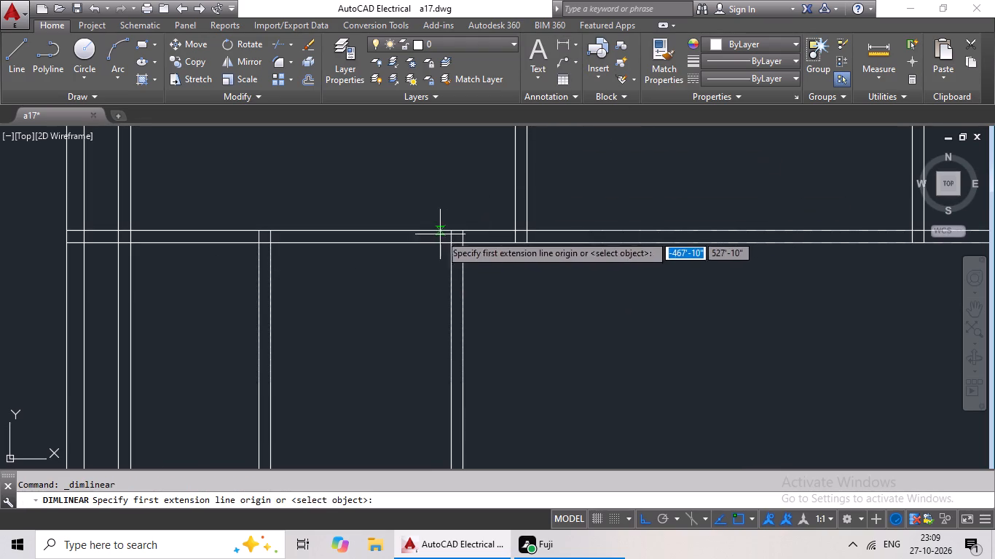
click(448, 243)
scroll(455, 311, down, 1)
middle_drag(455, 311, 468, 186)
scroll(468, 186, up, 1)
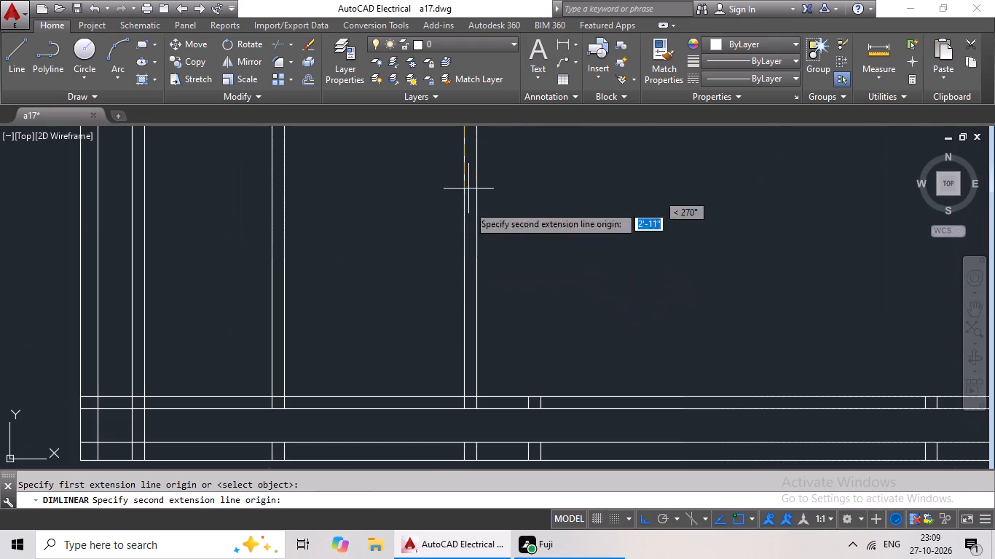
click(461, 395)
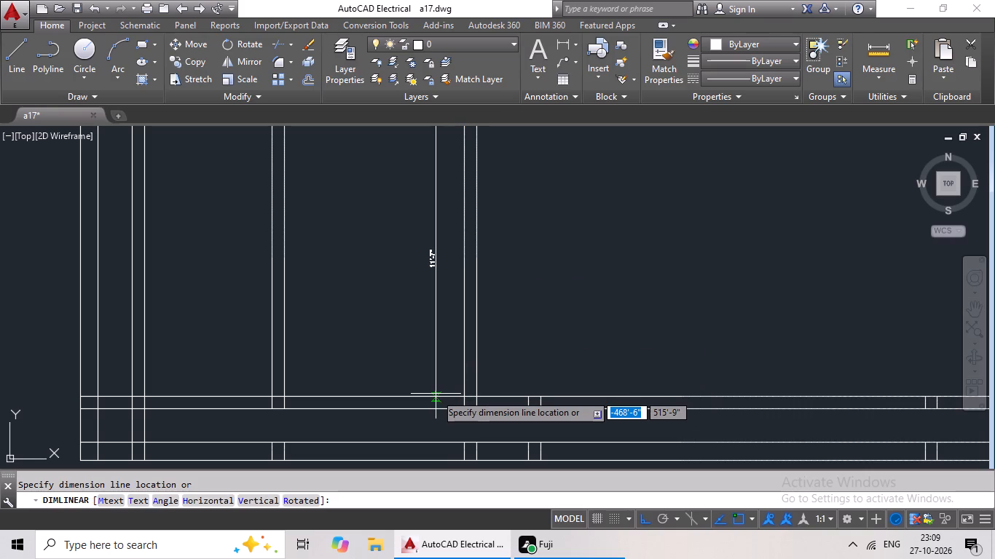
scroll(436, 394, up, 1)
scroll(436, 394, down, 3)
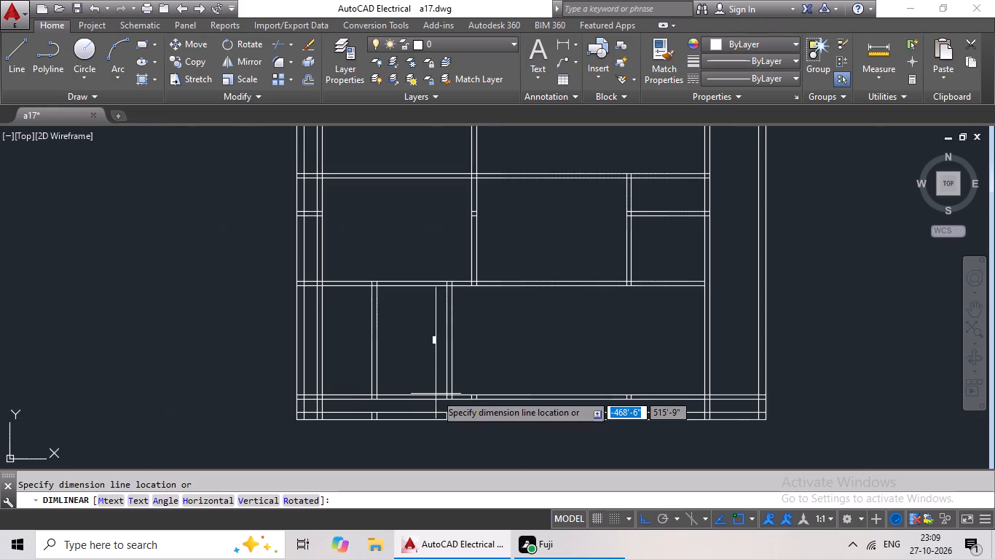
key(Escape)
scroll(522, 360, down, 1)
middle_drag(524, 355, 479, 389)
key(Escape)
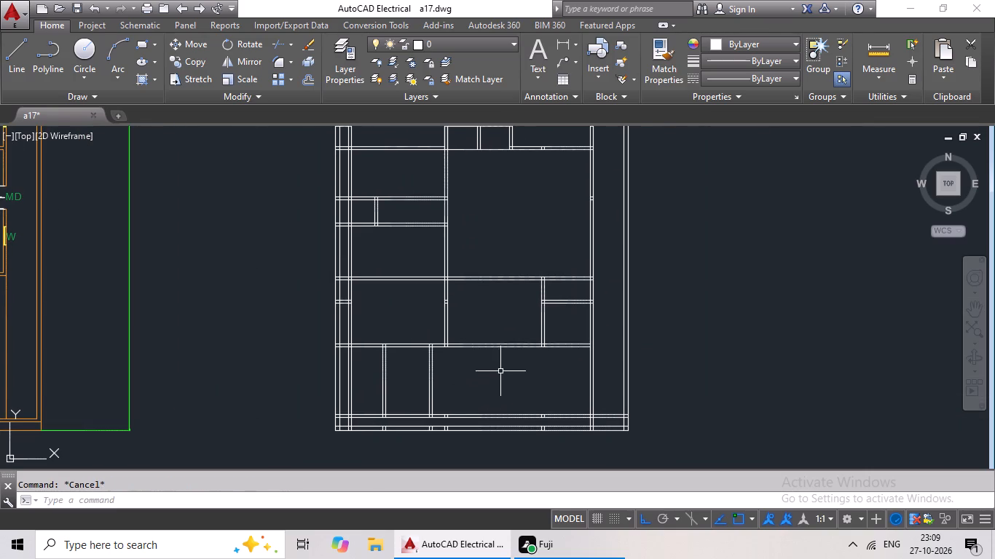
key(Escape)
key(Escape)
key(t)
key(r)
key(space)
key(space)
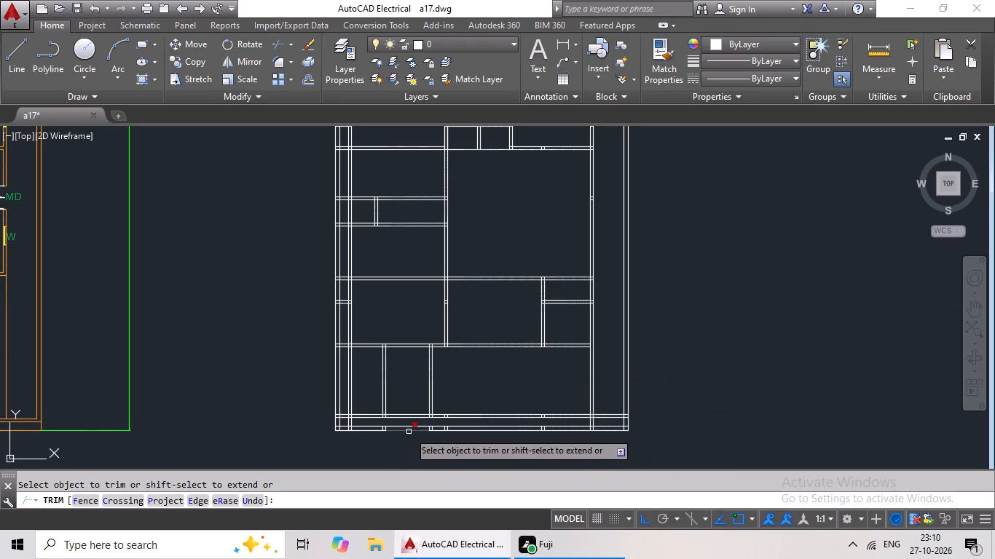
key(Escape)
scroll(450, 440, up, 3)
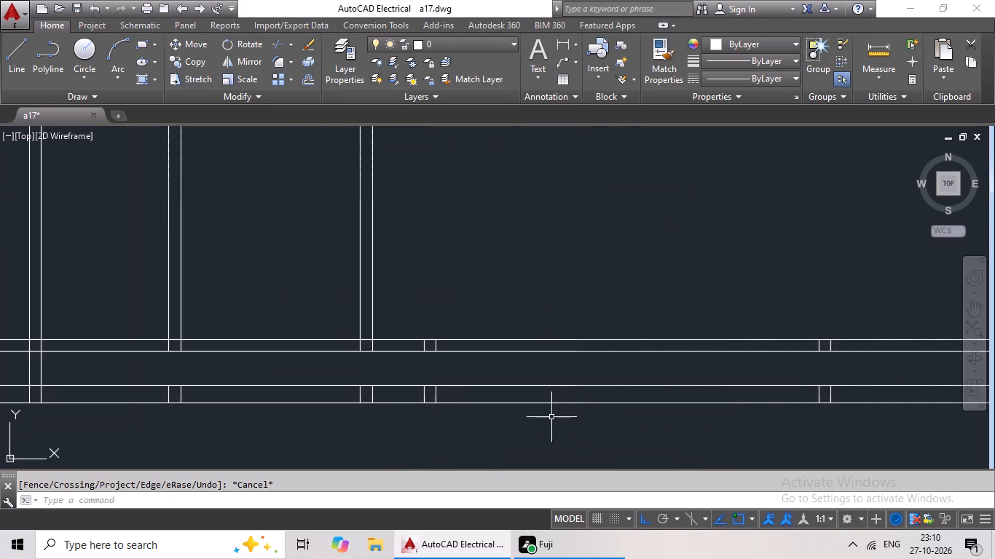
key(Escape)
Select the two pairs of leftover stub lines at the easternmost stub position in both bottom walls.
middle_drag(605, 374, 280, 381)
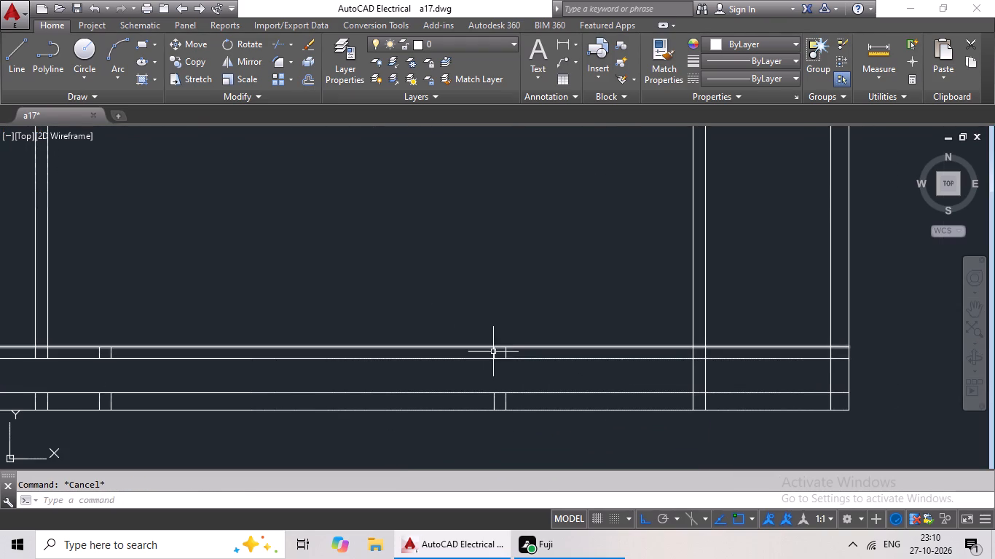
scroll(509, 354, up, 4)
drag(533, 341, 318, 348)
scroll(444, 361, down, 3)
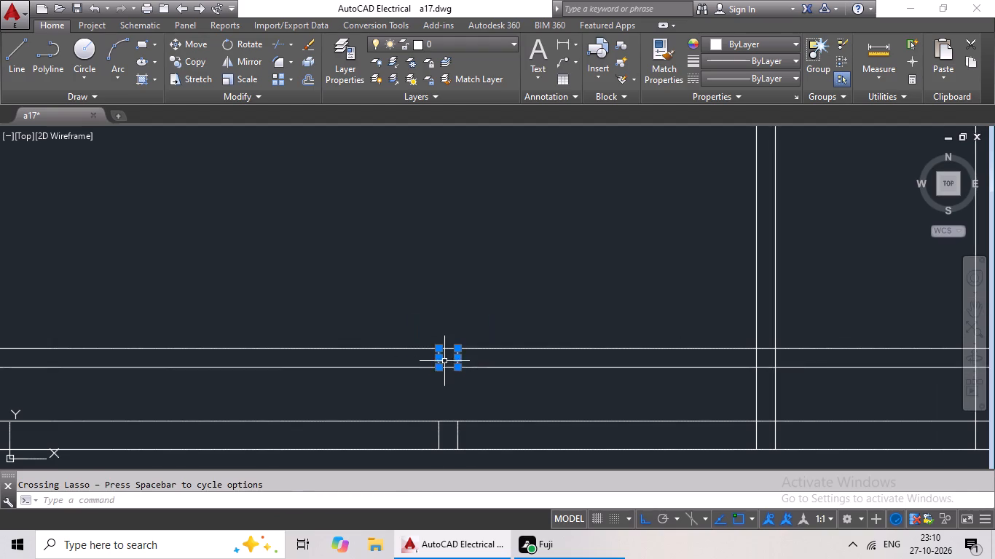
middle_drag(419, 296, 434, 130)
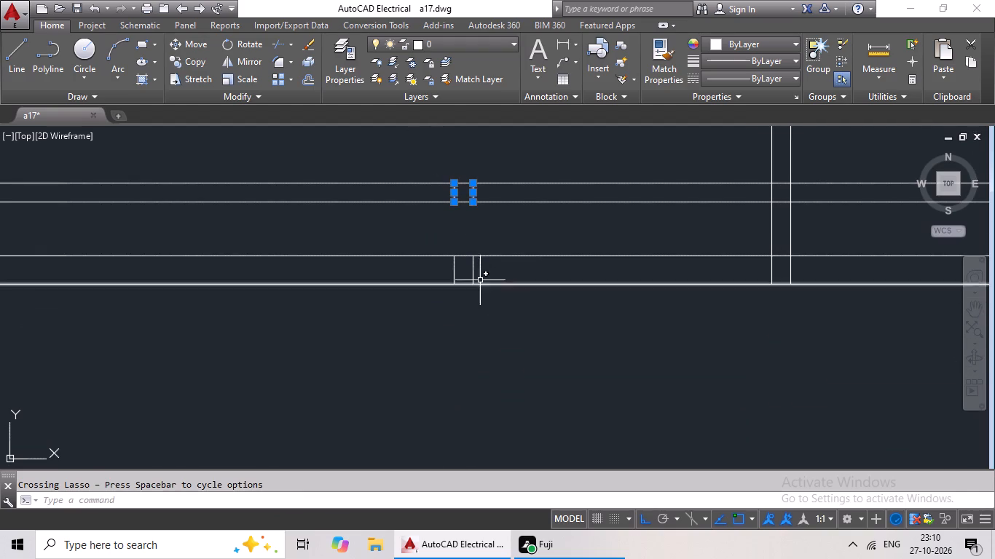
scroll(478, 277, up, 3)
drag(517, 254, 320, 279)
middle_drag(357, 272, 649, 299)
scroll(522, 314, down, 2)
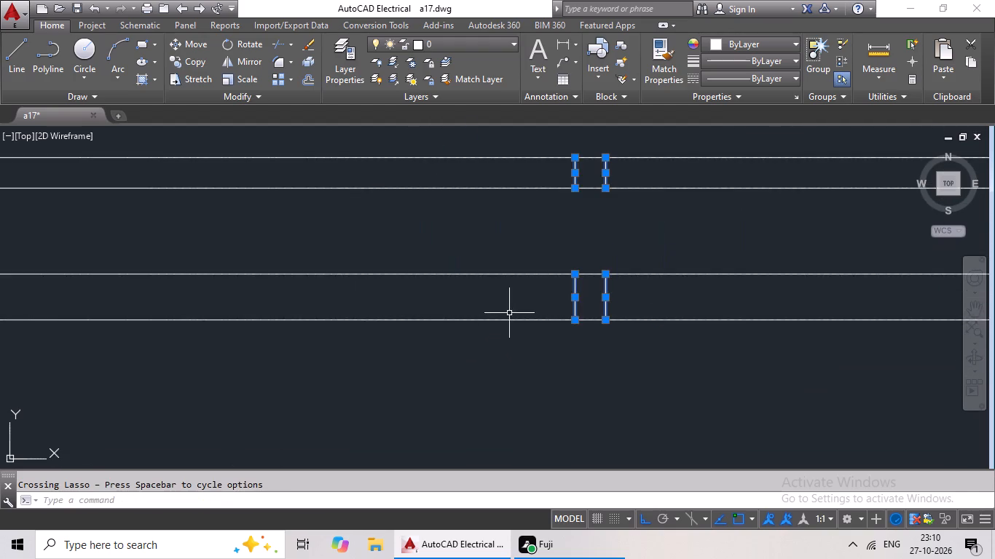
Add the remaining leftover stub lines further west inside the two bottom walls to the selection.
middle_drag(434, 301, 730, 336)
middle_drag(390, 346, 806, 326)
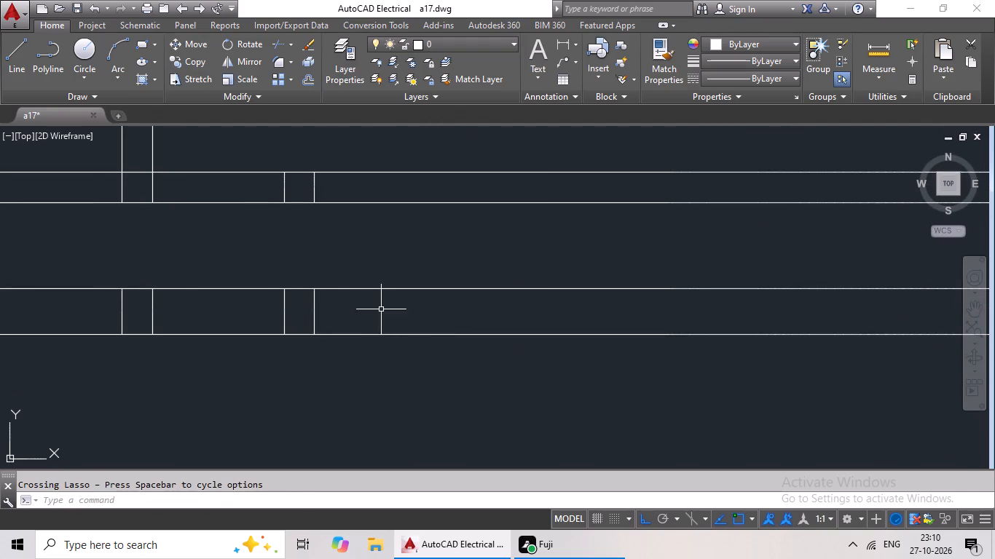
drag(379, 311, 98, 317)
middle_drag(273, 263, 296, 328)
middle_click(299, 341)
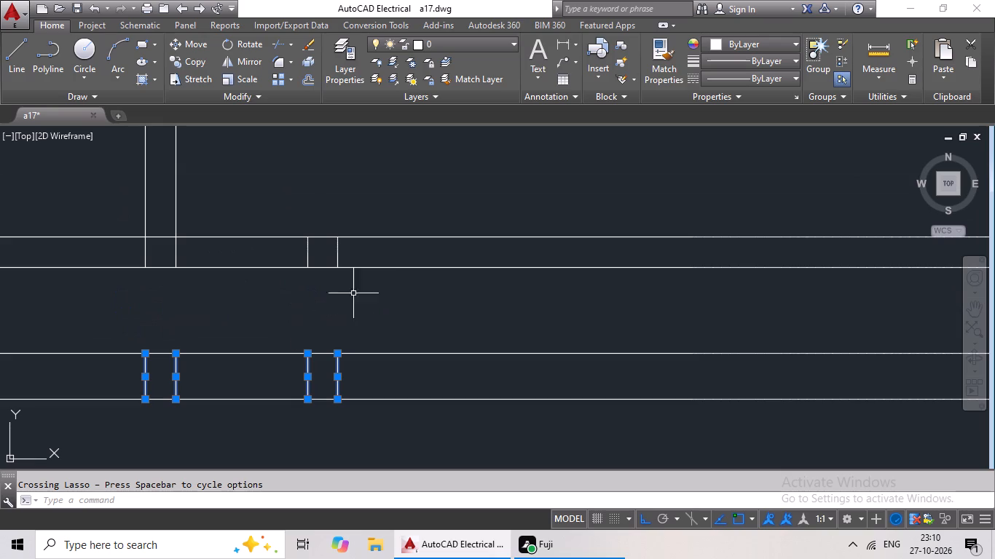
drag(382, 249, 284, 259)
scroll(409, 285, down, 3)
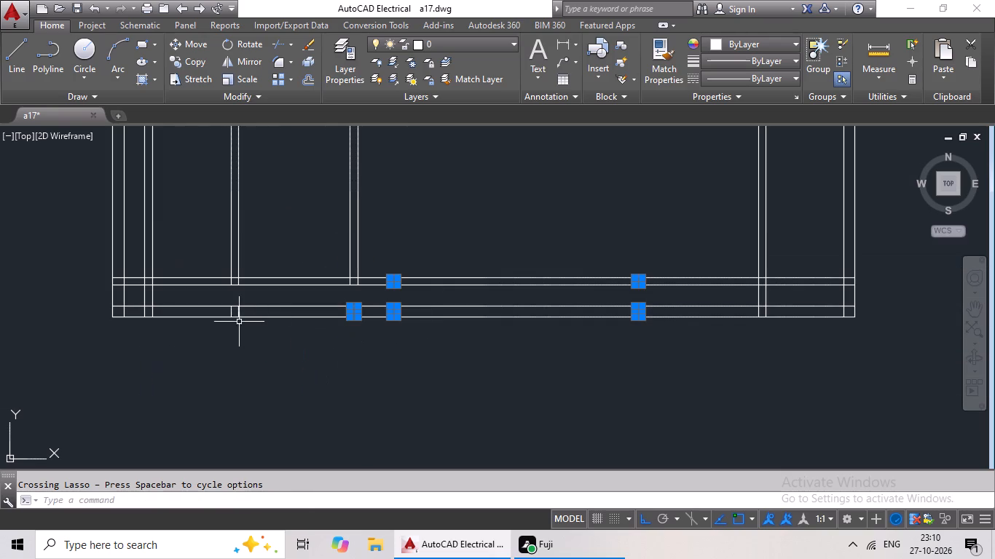
scroll(234, 318, up, 3)
drag(281, 294, 189, 297)
scroll(383, 328, down, 3)
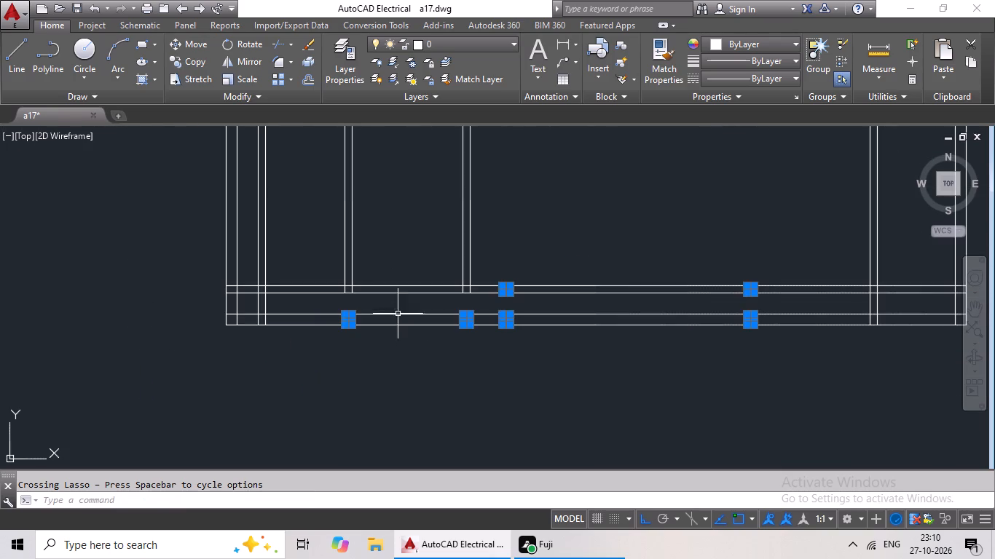
Add the leftover stub pairs crossing the central vertical wall and the large room's east wall to the selection.
middle_drag(390, 232, 304, 464)
scroll(420, 220, up, 1)
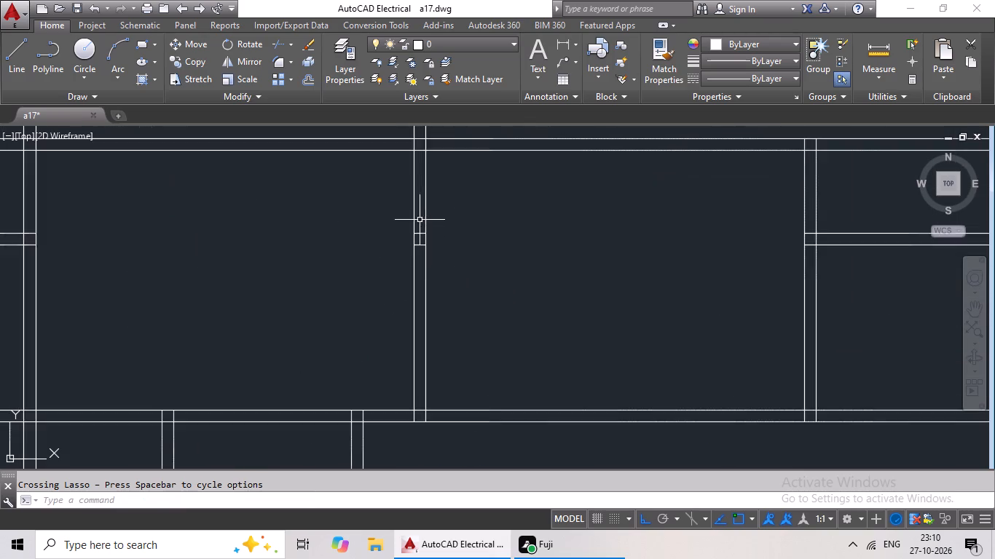
scroll(420, 220, up, 2)
drag(422, 216, 409, 305)
scroll(532, 303, down, 3)
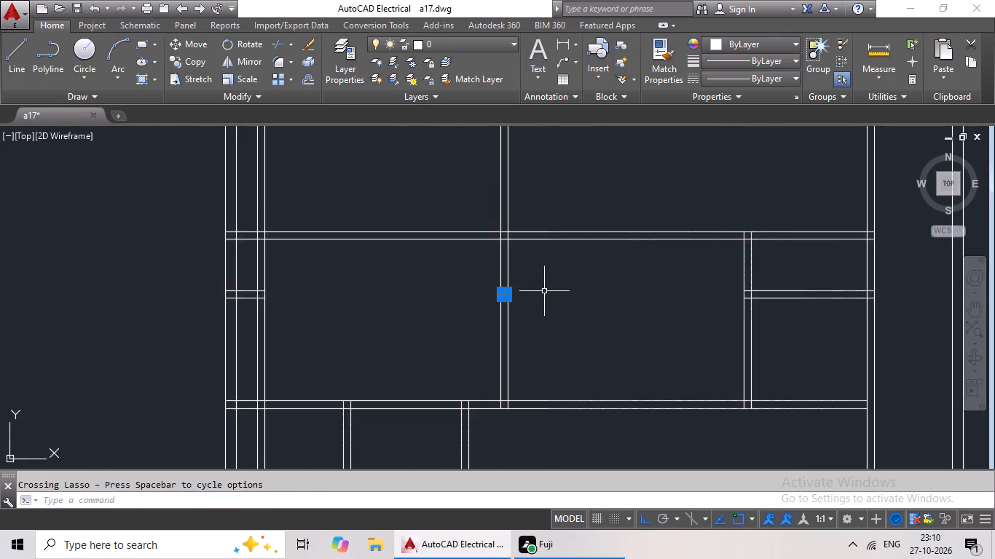
middle_drag(540, 296, 428, 416)
scroll(490, 338, down, 1)
middle_drag(505, 298, 492, 408)
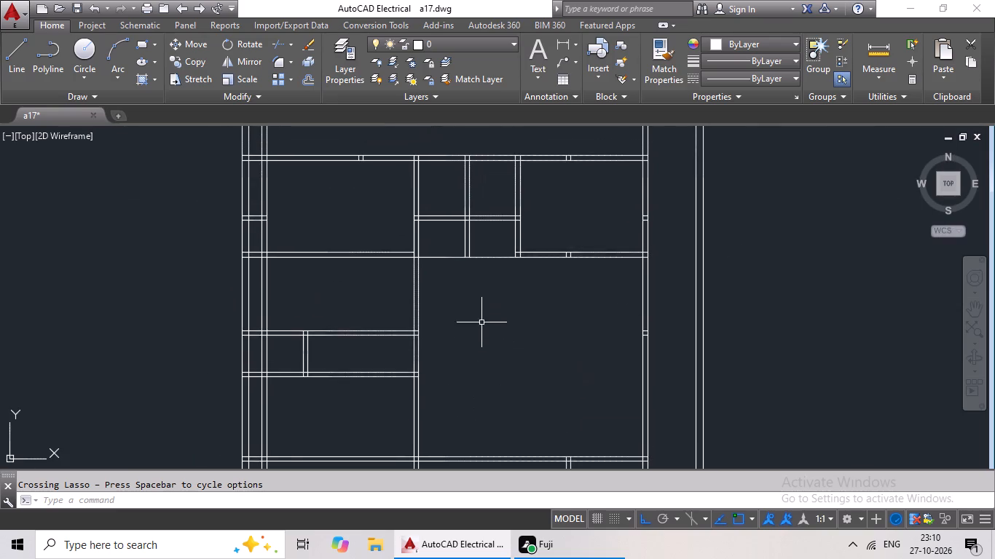
middle_drag(482, 364, 465, 442)
middle_click(464, 443)
scroll(627, 432, up, 3)
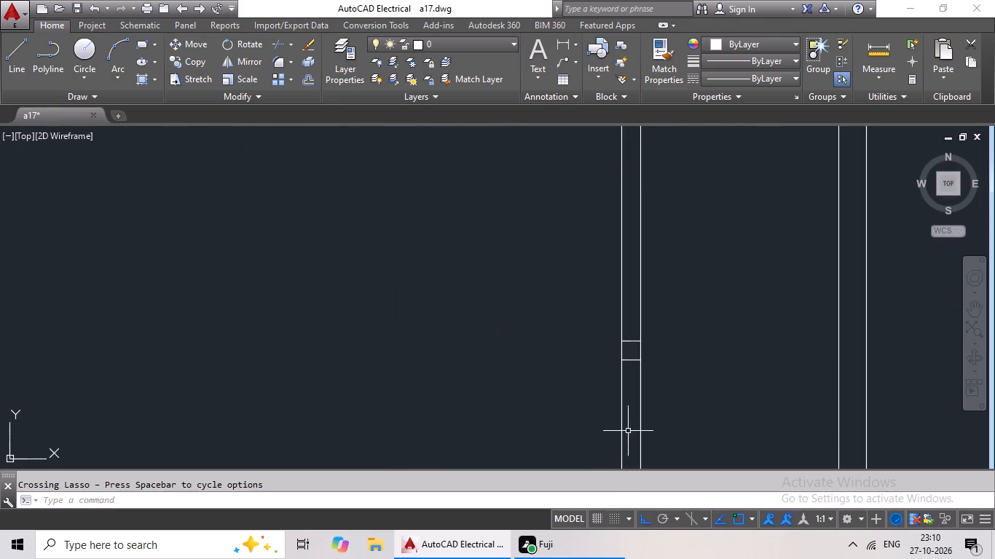
drag(631, 320, 630, 392)
scroll(537, 349, down, 3)
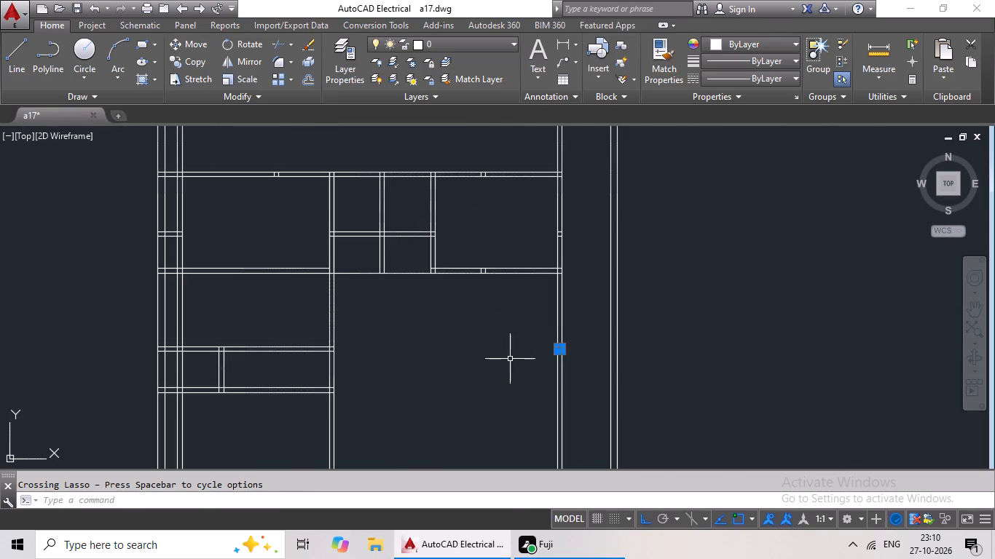
Add the stub pairs in the south, east and north walls of the east room above the large room to the selection.
scroll(510, 359, down, 1)
middle_drag(508, 359, 540, 271)
middle_drag(536, 274, 501, 430)
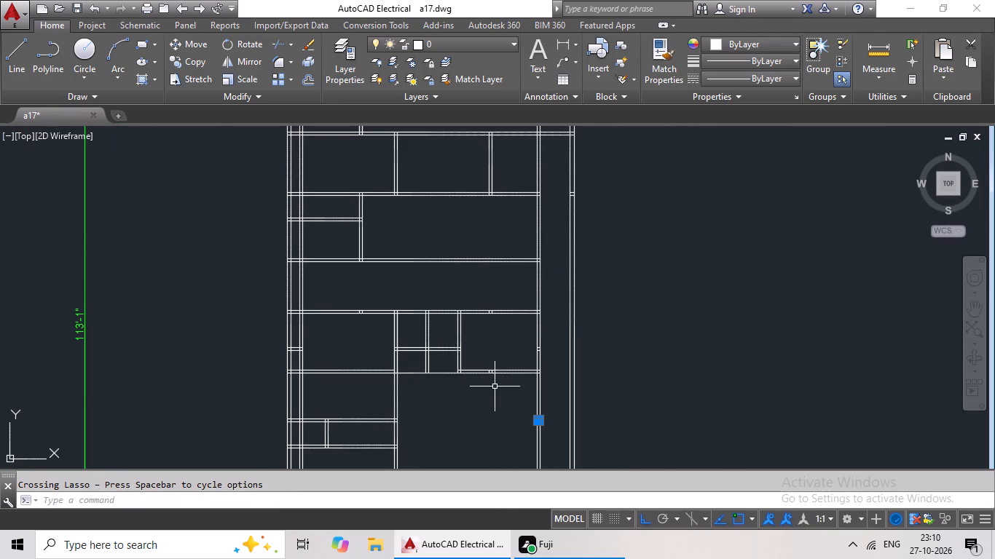
scroll(486, 371, up, 5)
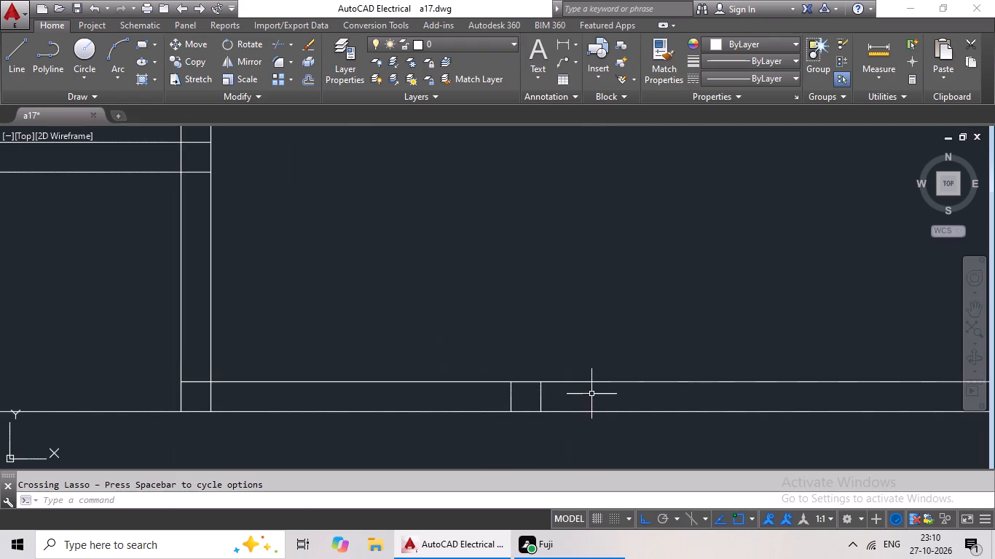
drag(581, 392, 494, 405)
scroll(614, 362, down, 3)
middle_drag(618, 348, 320, 416)
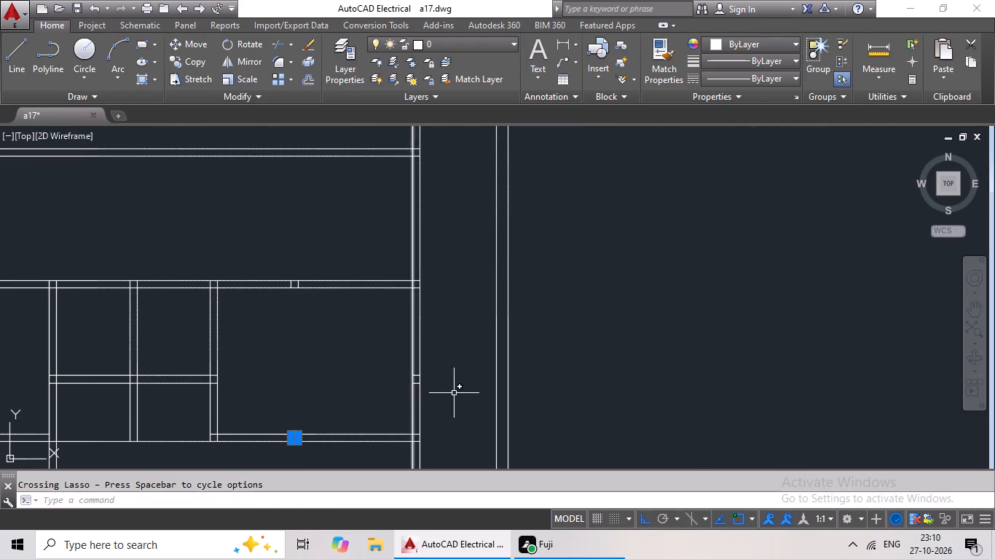
scroll(426, 391, up, 4)
drag(359, 281, 341, 393)
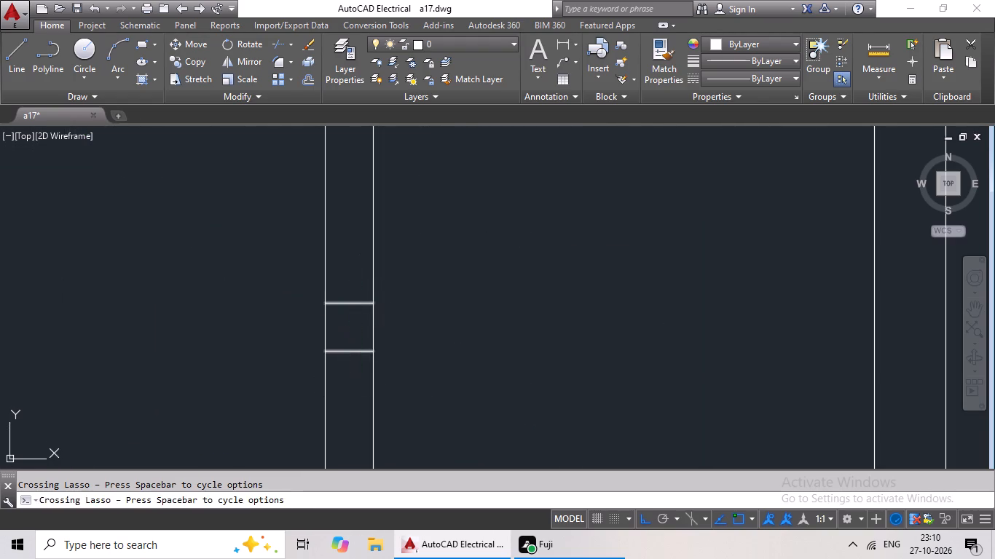
scroll(216, 353, down, 3)
middle_drag(168, 353, 521, 421)
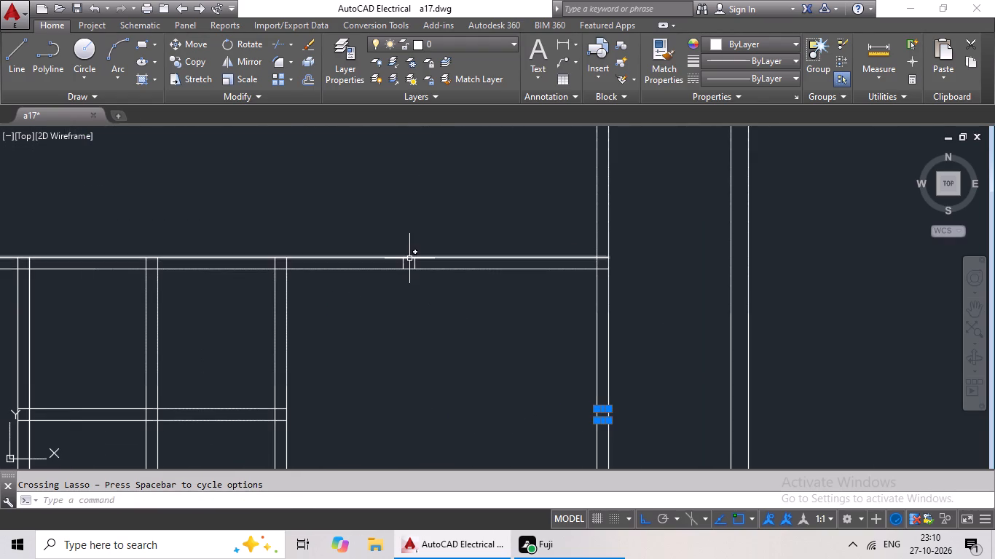
scroll(409, 258, up, 4)
drag(473, 271, 334, 286)
Add the leftover stub pair in the north wall of the west room in the same row to the selection.
scroll(451, 314, down, 7)
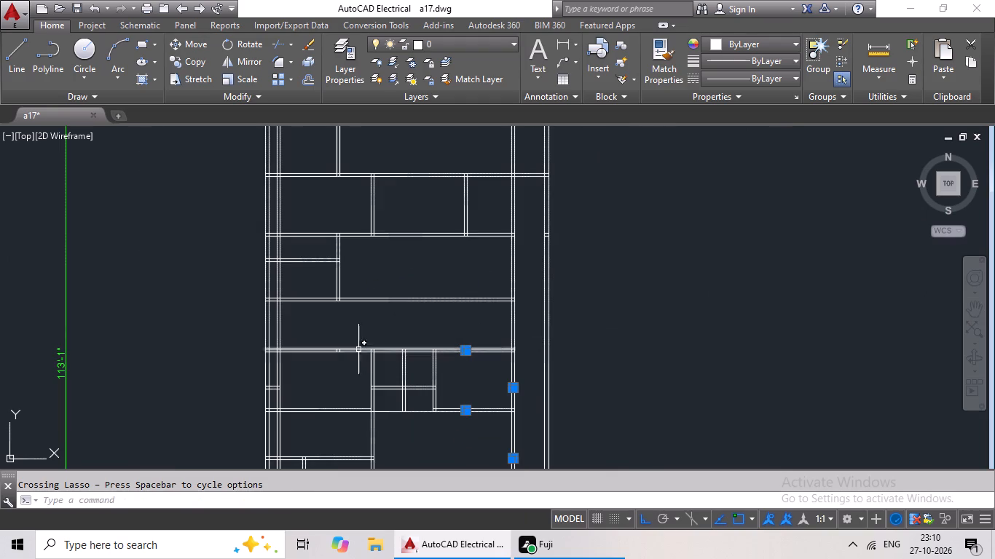
scroll(346, 355, up, 7)
drag(345, 325, 209, 323)
click(194, 328)
scroll(409, 397, down, 7)
Add the leftover stub pair across the outer east wall, near the plan's mid-height, to the selection.
middle_drag(486, 362, 427, 405)
middle_drag(448, 373, 448, 373)
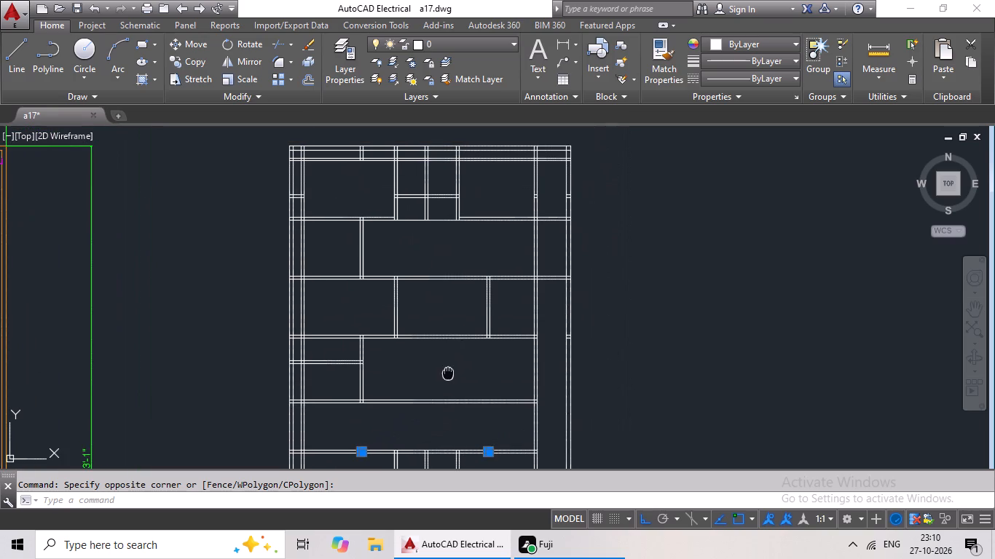
middle_drag(448, 373, 415, 395)
middle_drag(476, 389, 415, 392)
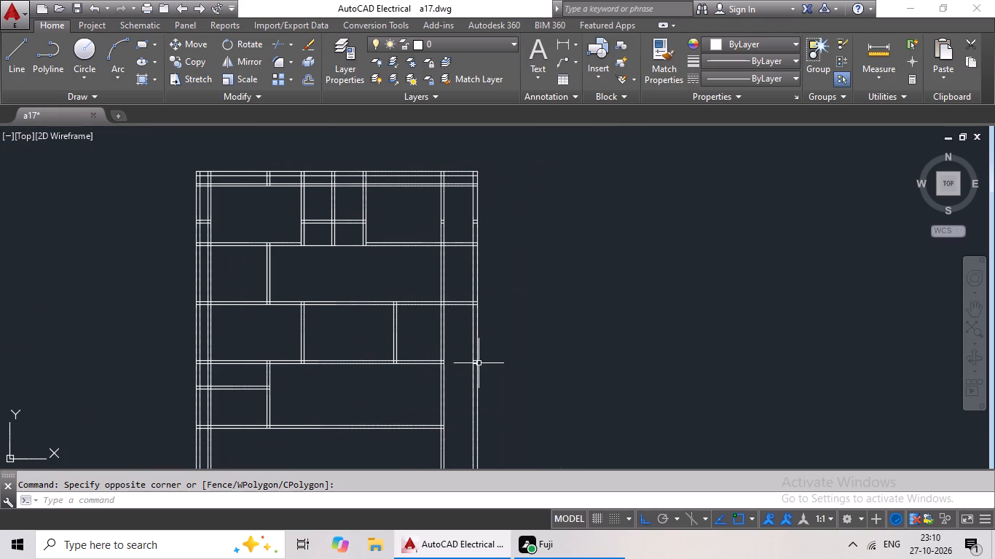
scroll(488, 362, up, 4)
drag(394, 337, 383, 396)
scroll(410, 386, down, 5)
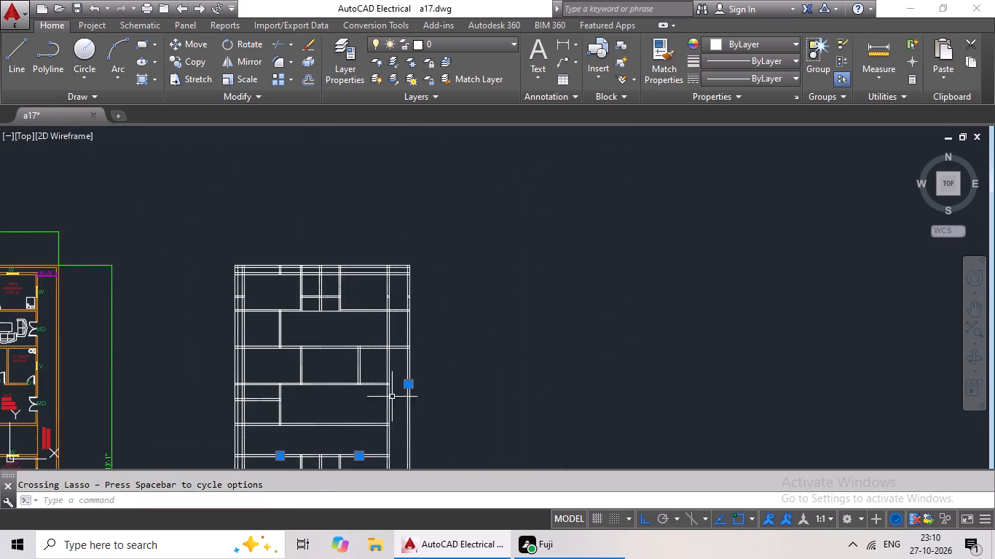
Add the stub pairs across the two east vertical walls beside the north-east room to the selection, and erase all selected stubs.
middle_drag(383, 397, 431, 229)
middle_drag(434, 292, 413, 358)
middle_drag(399, 298, 396, 347)
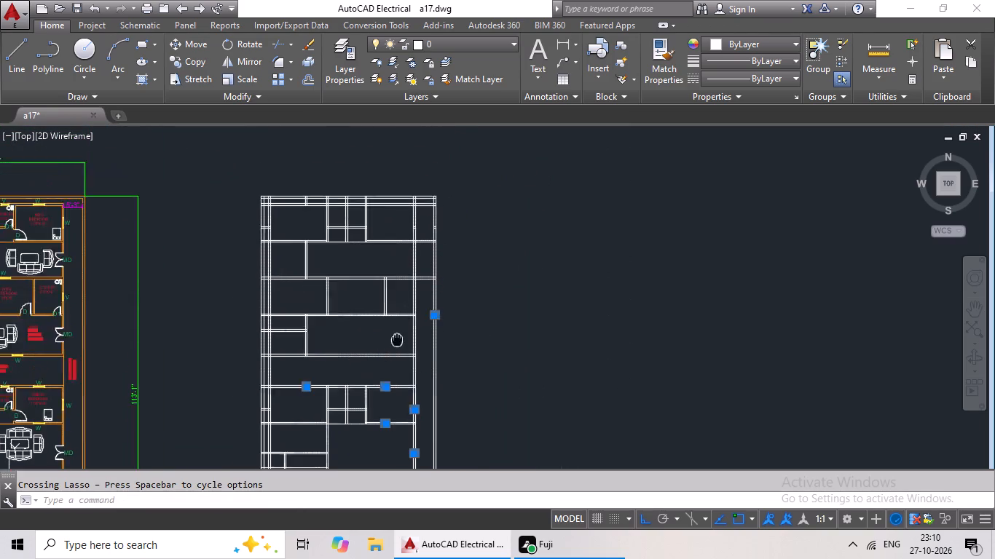
middle_drag(396, 347, 390, 378)
middle_drag(398, 304, 388, 379)
scroll(415, 346, up, 4)
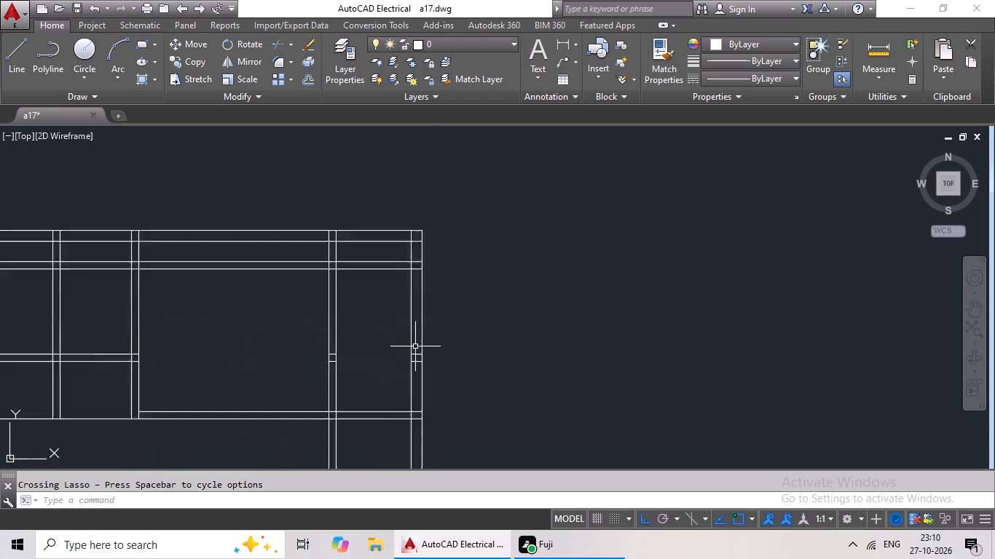
scroll(415, 346, up, 1)
drag(417, 346, 417, 378)
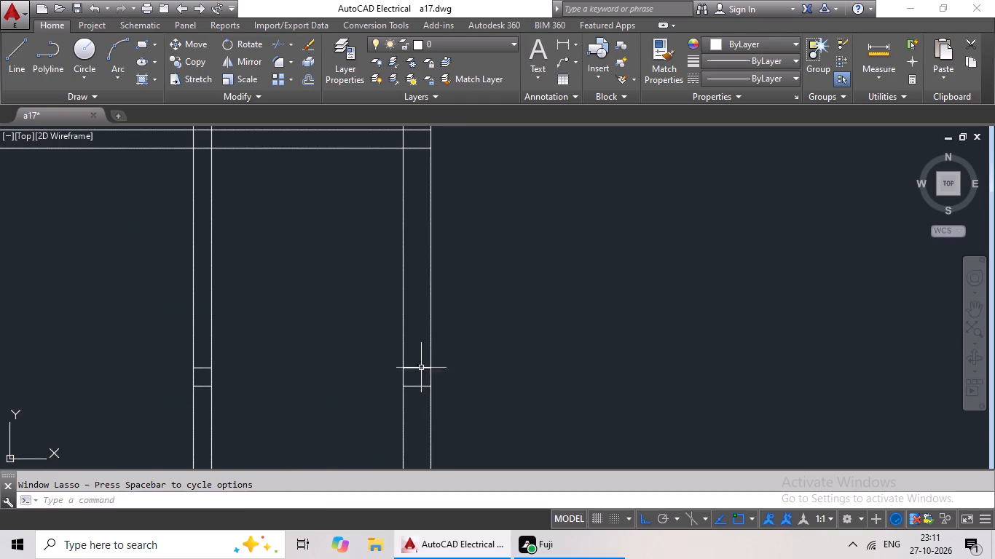
drag(423, 343, 406, 401)
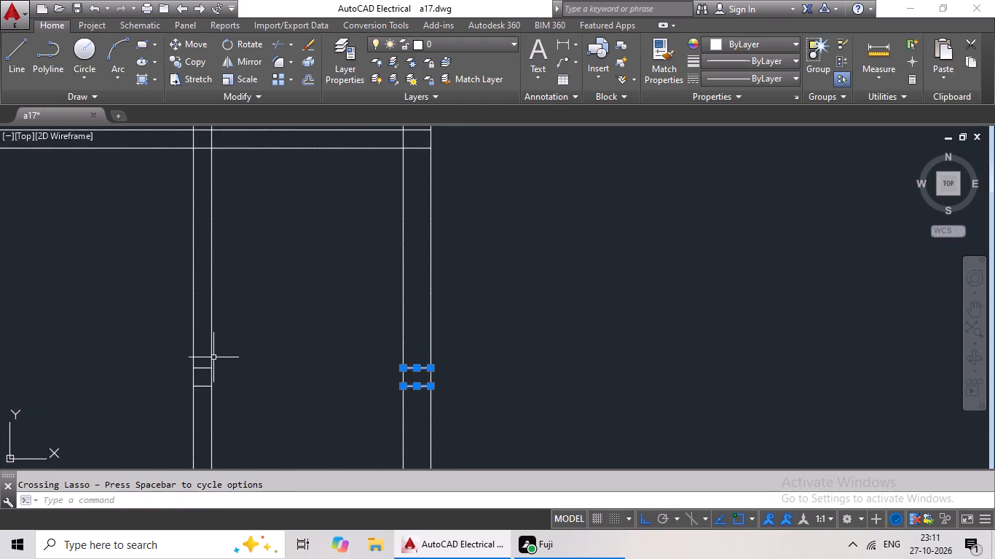
drag(203, 361, 203, 400)
middle_drag(313, 348, 312, 454)
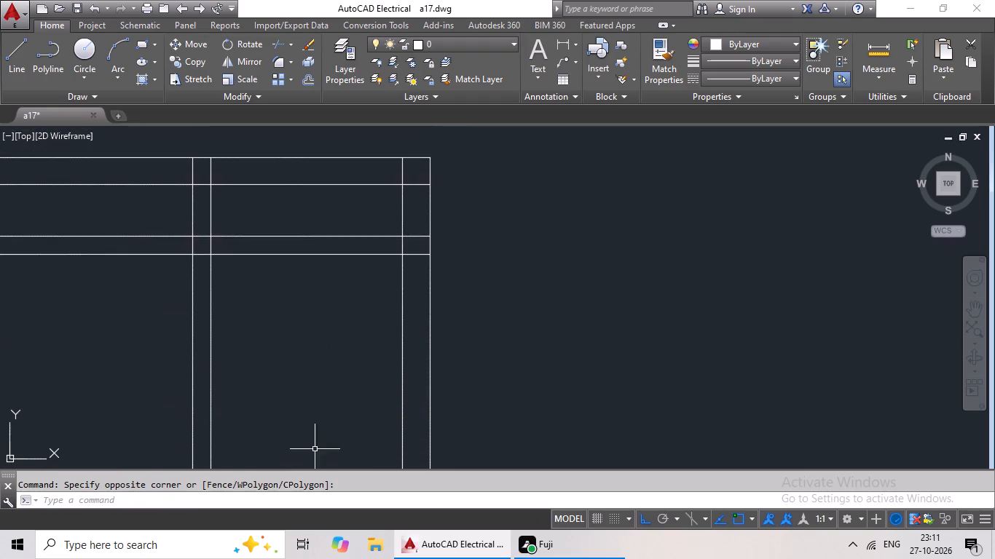
scroll(344, 395, down, 2)
middle_drag(332, 391, 454, 325)
scroll(367, 347, down, 1)
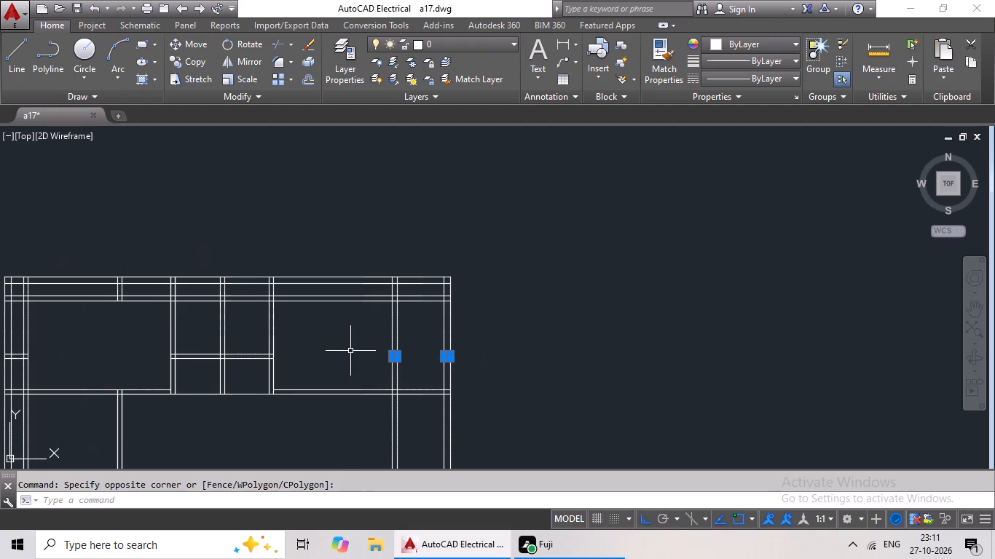
middle_drag(350, 351, 405, 326)
key(Delete)
scroll(426, 346, down, 1)
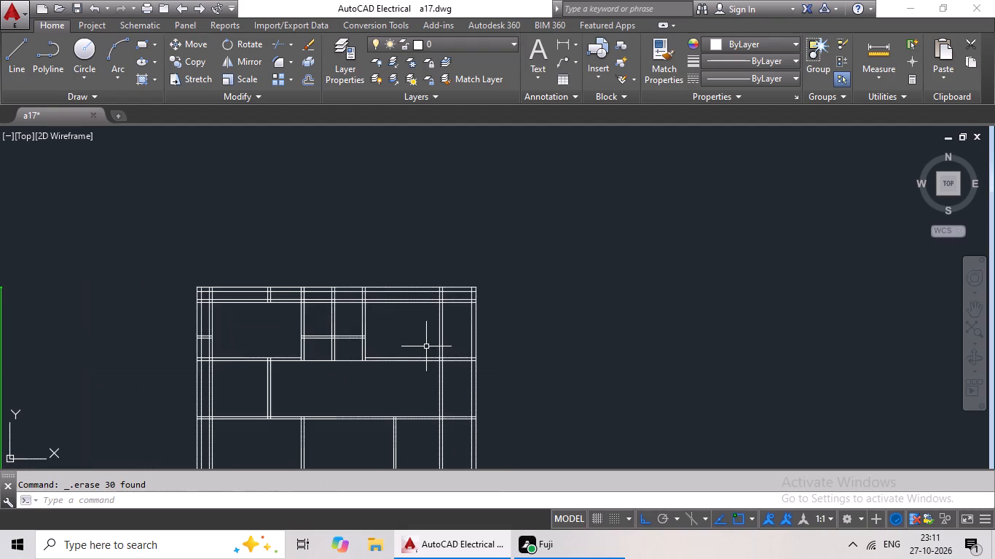
Trim the southernmost interior wall's two lines where they cross the east passage, near the plan's south-east corner.
middle_drag(427, 346, 449, 239)
middle_drag(440, 335, 449, 274)
middle_drag(422, 348, 408, 214)
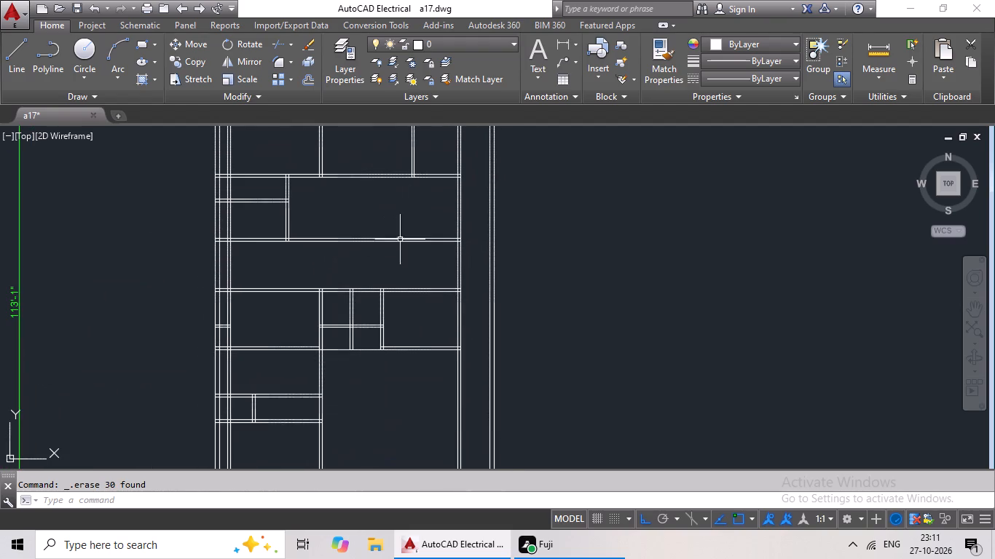
middle_drag(380, 338, 401, 231)
middle_drag(397, 330, 414, 229)
middle_drag(447, 344, 457, 287)
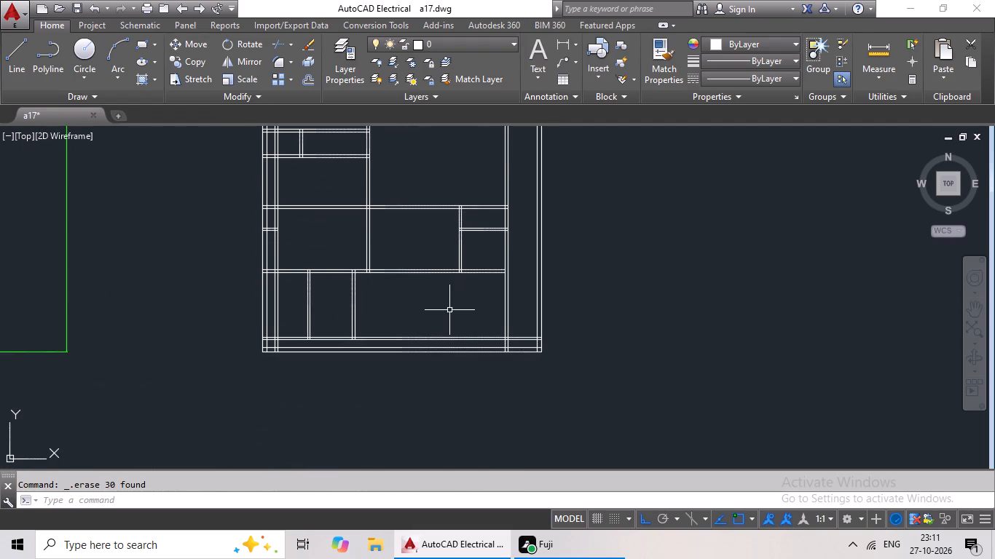
key(Escape)
key(Escape)
text(tr)
key(space)
key(space)
scroll(512, 344, up, 2)
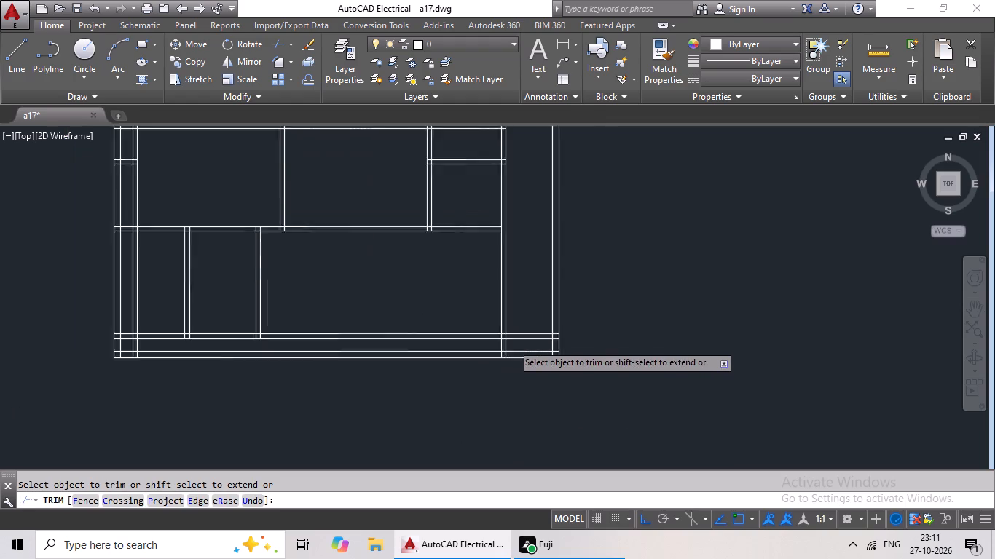
scroll(512, 344, up, 1)
drag(550, 290, 530, 347)
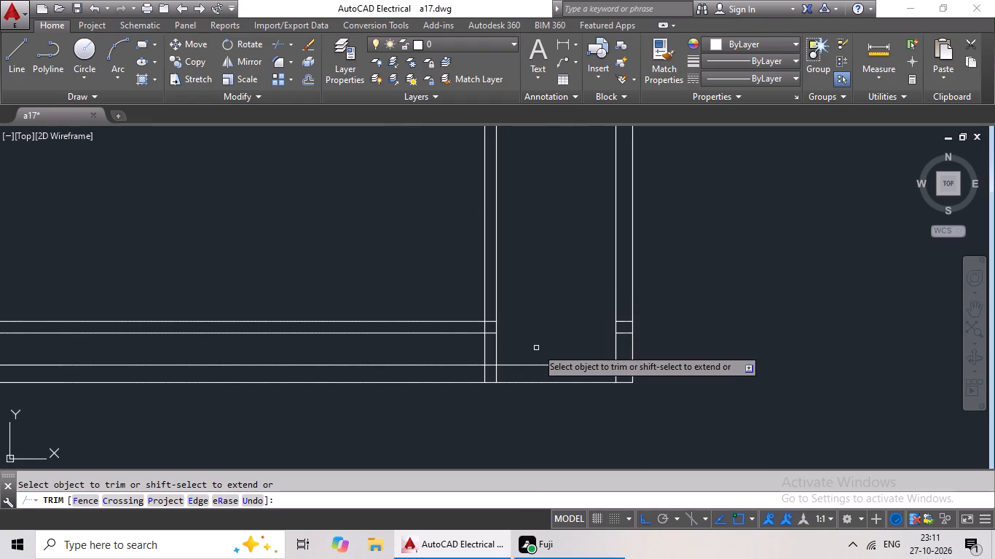
Erase the leftover stub pair across the outer east wall near the south-east corner.
scroll(625, 324, up, 4)
drag(626, 304, 609, 421)
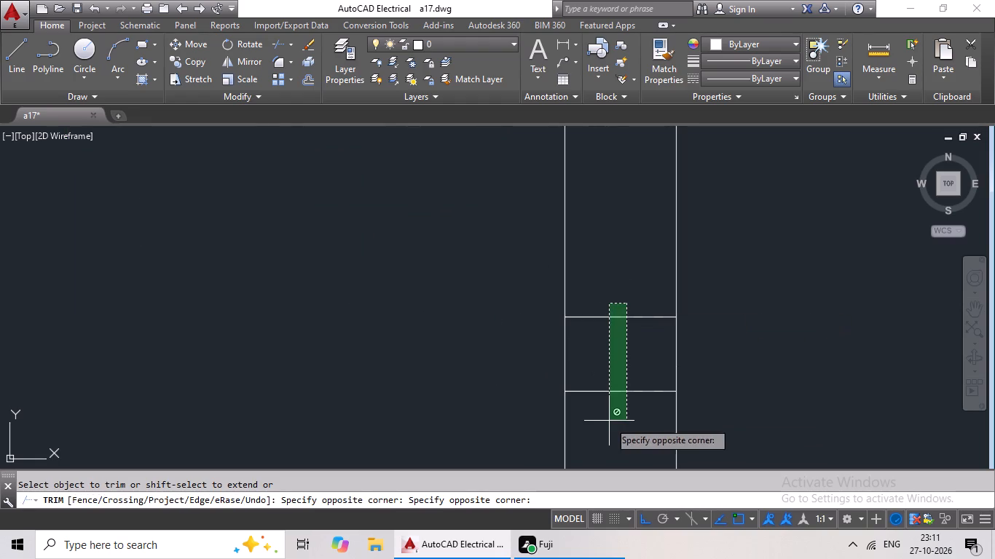
key(Escape)
drag(628, 301, 602, 432)
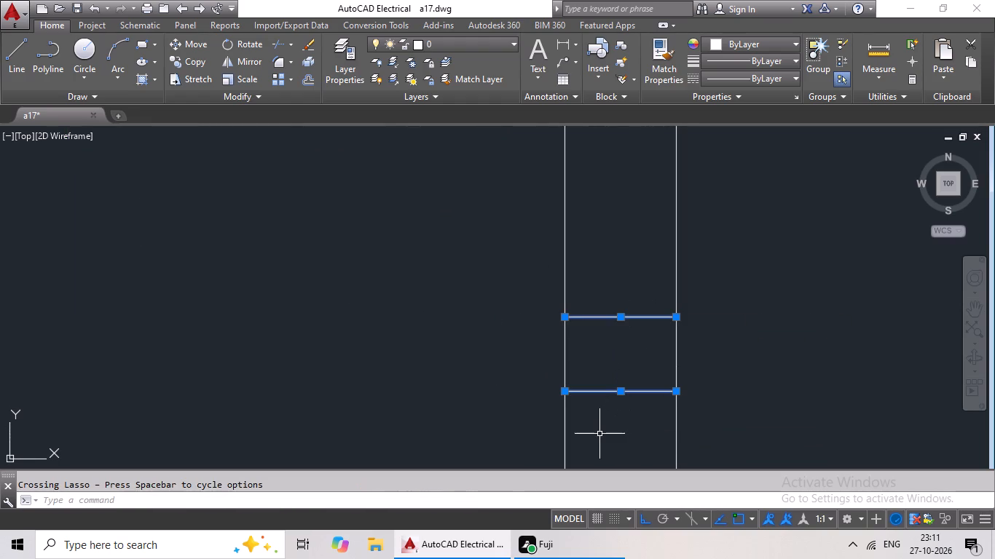
key(Delete)
scroll(615, 412, down, 4)
middle_drag(594, 400, 597, 368)
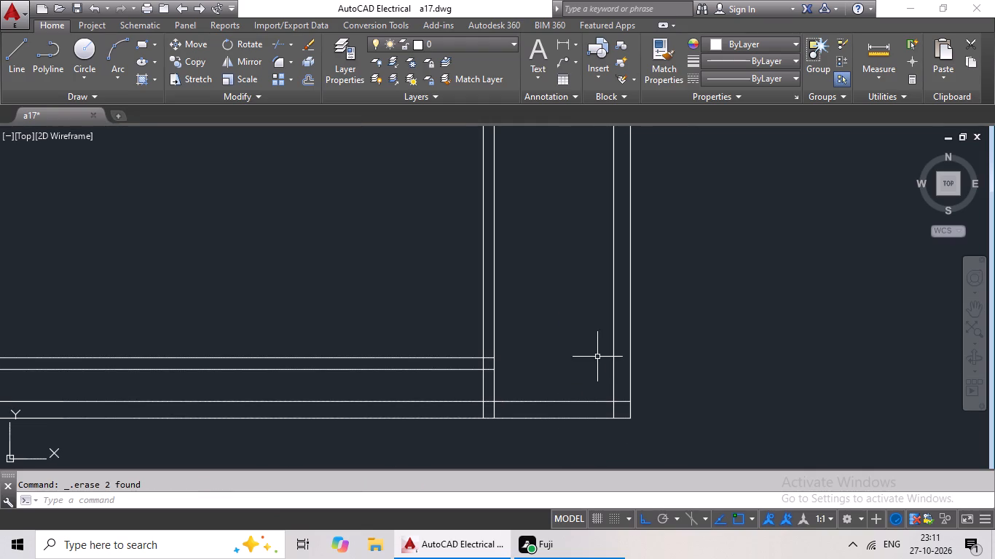
Trim the inner wall lines that run past each other at the outer wall's south-east corner.
key(Escape)
key(Escape)
text(tr)
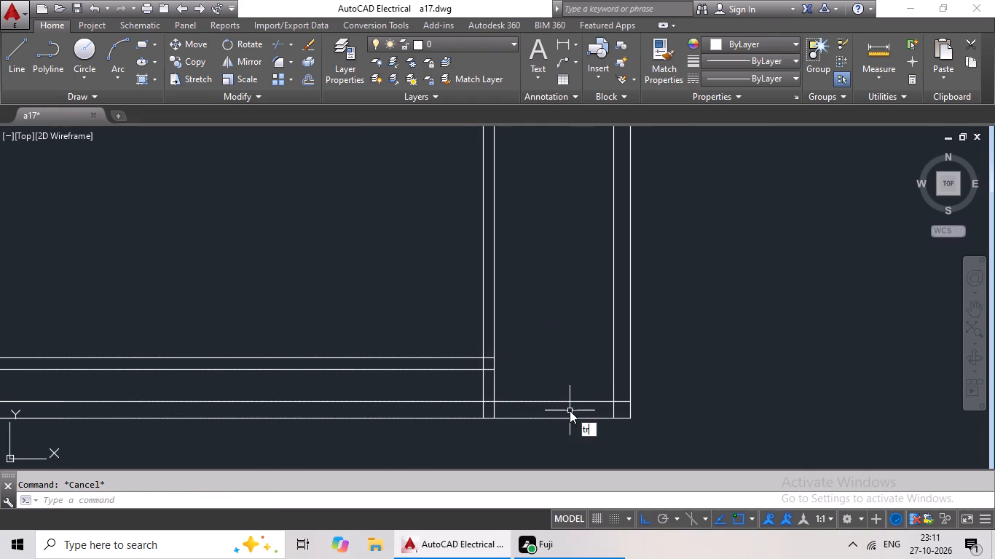
key(space)
key(space)
scroll(617, 405, up, 3)
drag(634, 371, 621, 432)
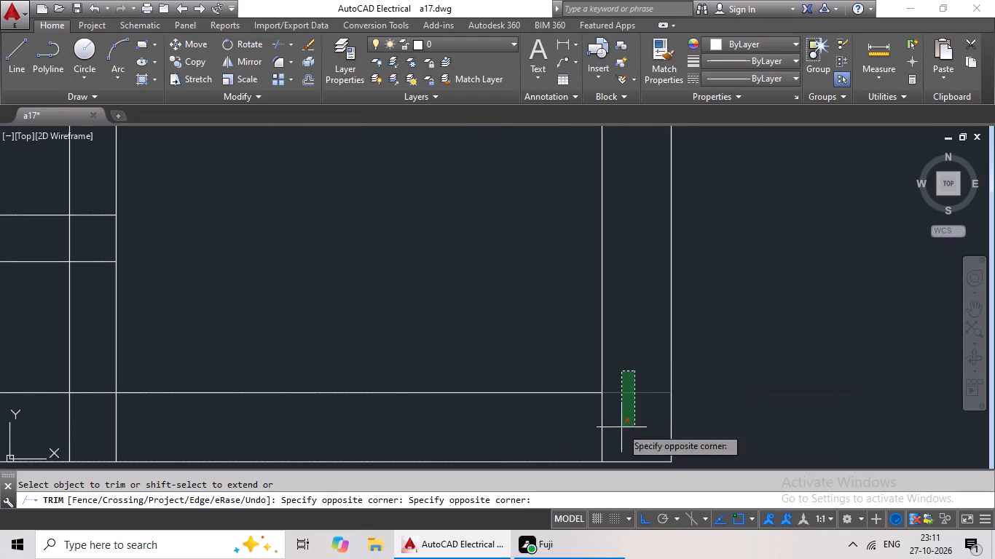
click(621, 427)
drag(643, 408, 564, 444)
click(565, 439)
Trim the crossing lines where the east interior vertical wall joins the outer south wall, leaving an open junction.
scroll(596, 420, down, 1)
middle_drag(433, 427, 718, 413)
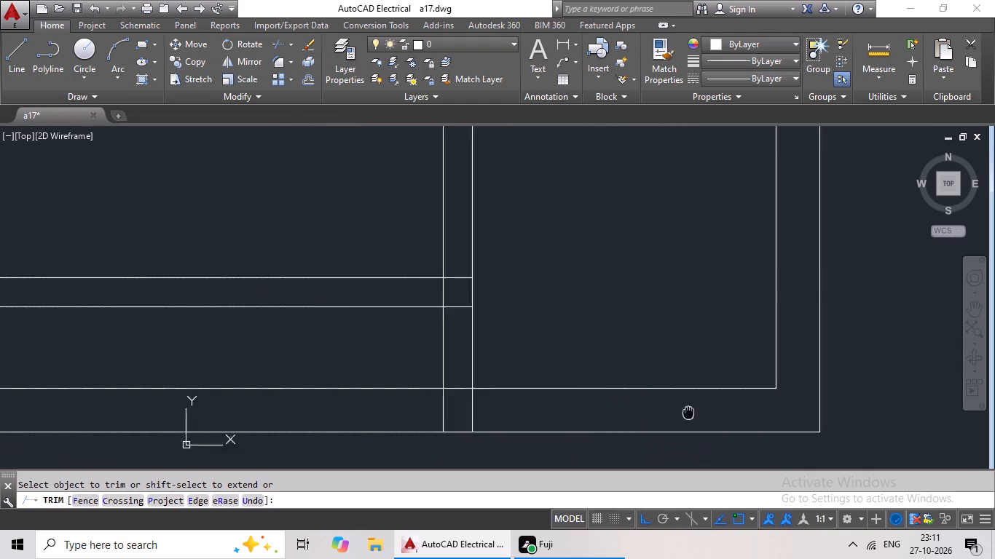
middle_drag(718, 413, 747, 413)
scroll(612, 396, up, 2)
drag(656, 397, 469, 453)
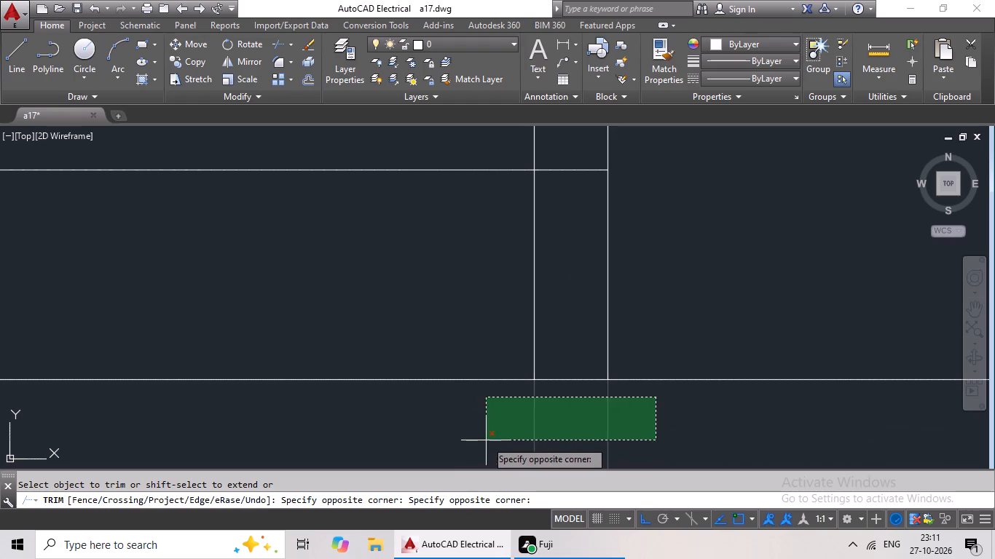
click(486, 440)
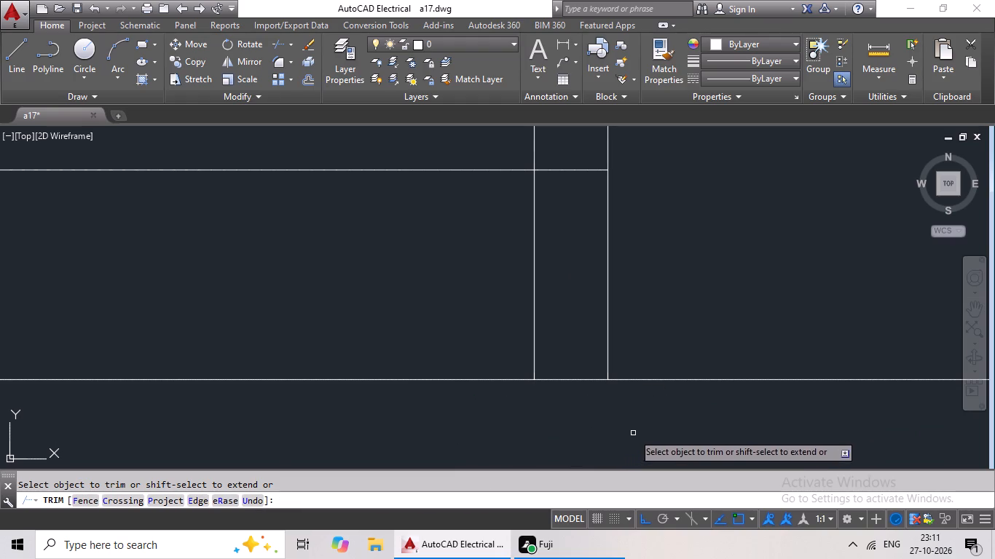
drag(563, 337, 556, 416)
click(559, 410)
Trim the overlapping lines where the southernmost interior wall meets the east interior vertical wall.
middle_drag(586, 346, 558, 520)
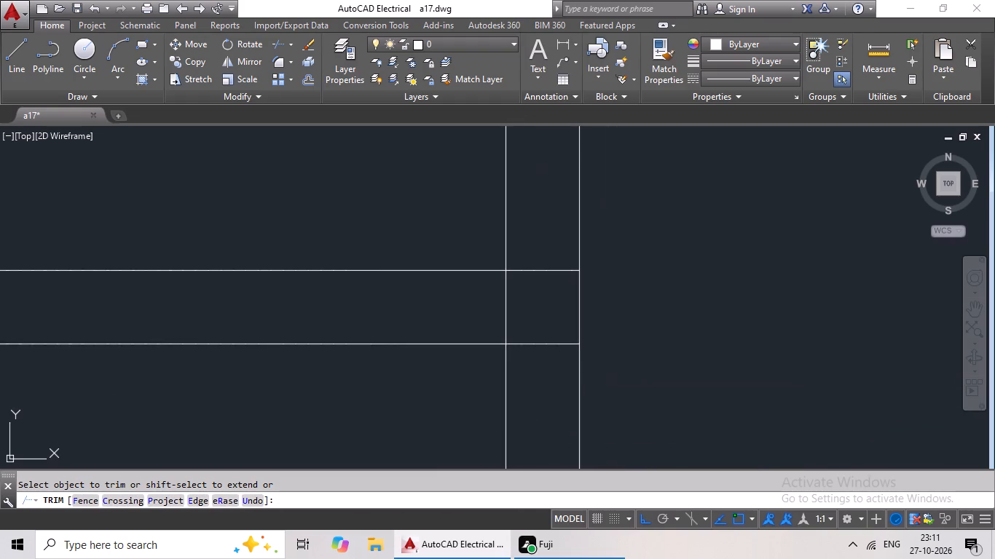
drag(551, 258, 515, 367)
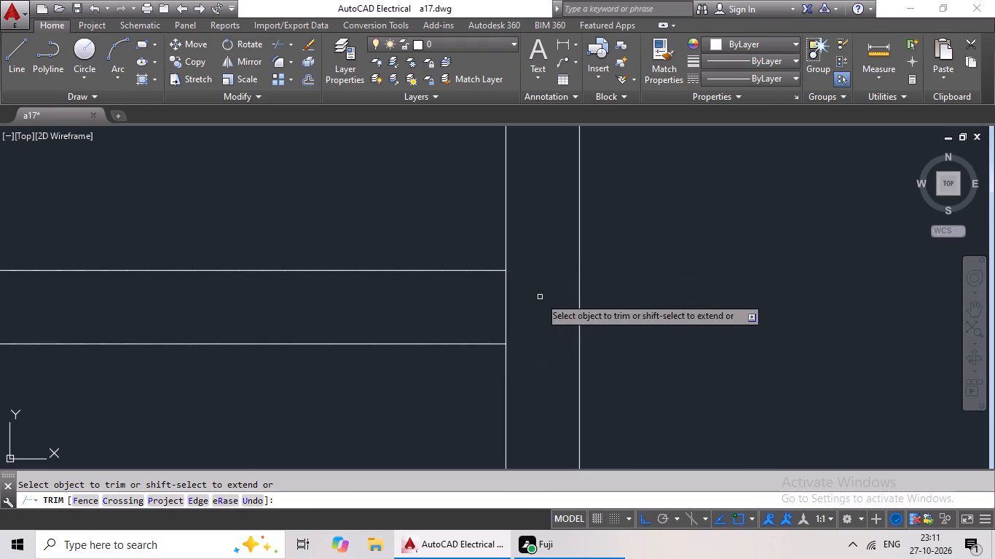
drag(540, 296, 478, 301)
click(478, 301)
Trim the junction of the southern row's eastern partition with the southernmost interior wall.
scroll(522, 301, down, 3)
middle_drag(406, 351, 701, 395)
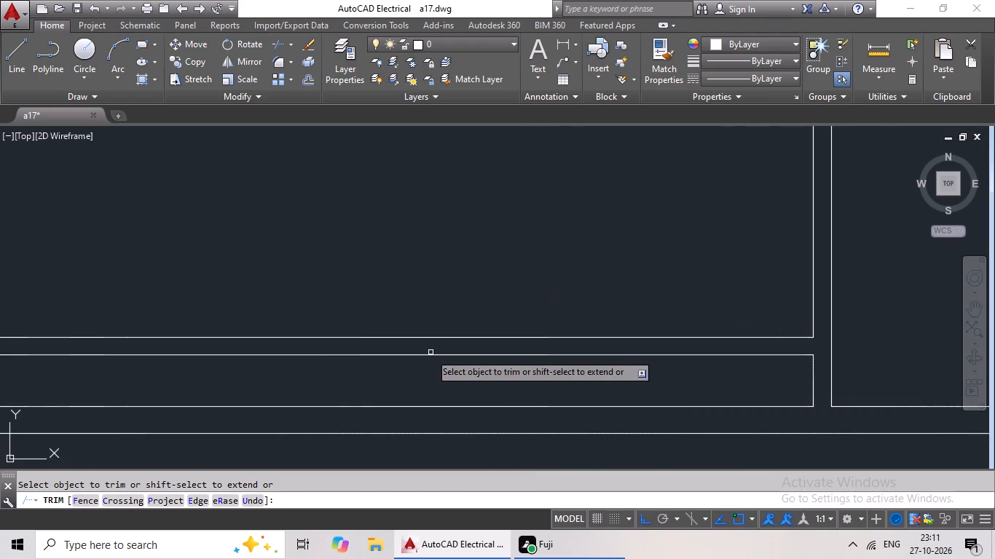
middle_drag(429, 358, 601, 357)
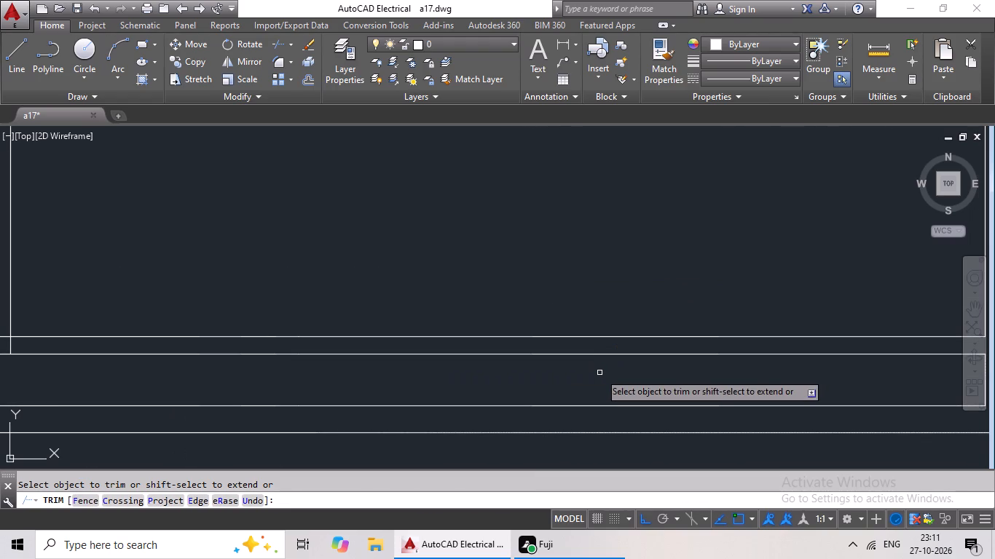
scroll(599, 366, down, 2)
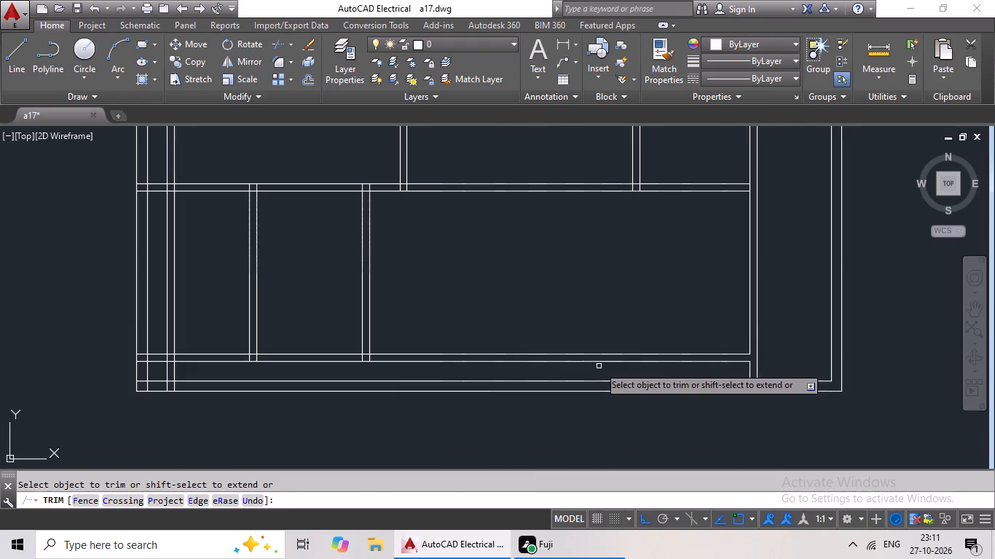
scroll(373, 366, up, 3)
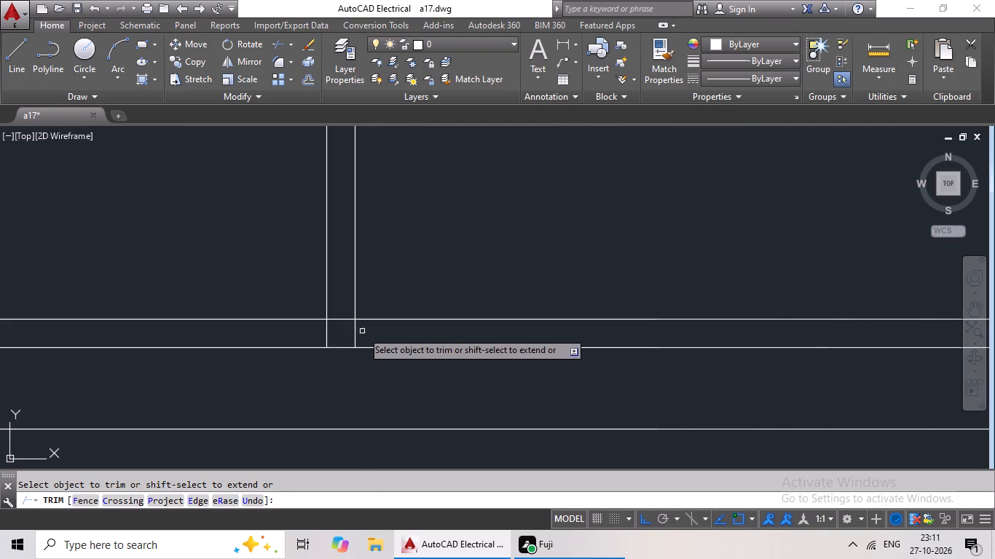
scroll(362, 330, up, 3)
drag(418, 314, 192, 336)
drag(289, 199, 256, 289)
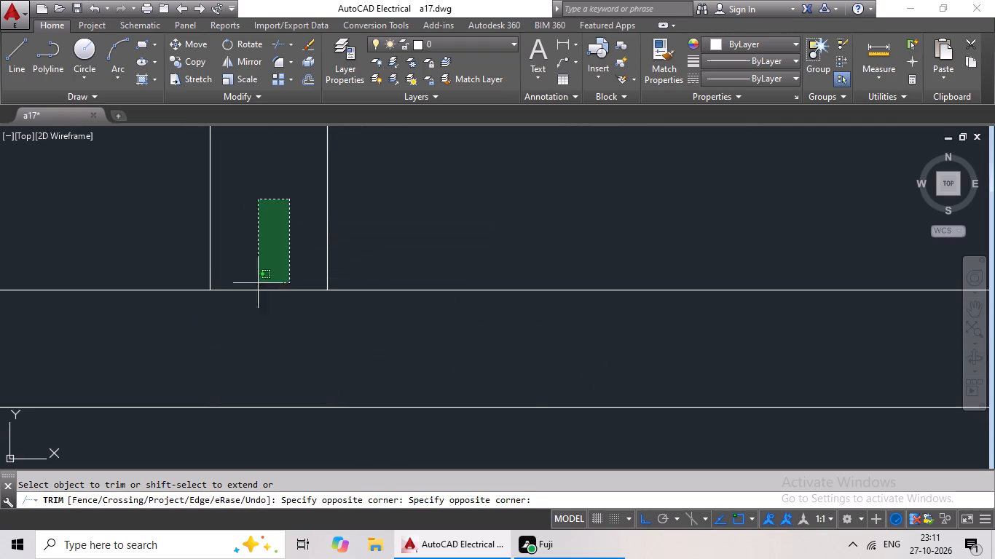
drag(256, 289, 243, 325)
click(243, 325)
Trim the junction of the southern row's western partition with the southernmost interior wall.
scroll(287, 313, down, 4)
middle_drag(240, 339, 654, 334)
scroll(388, 304, up, 1)
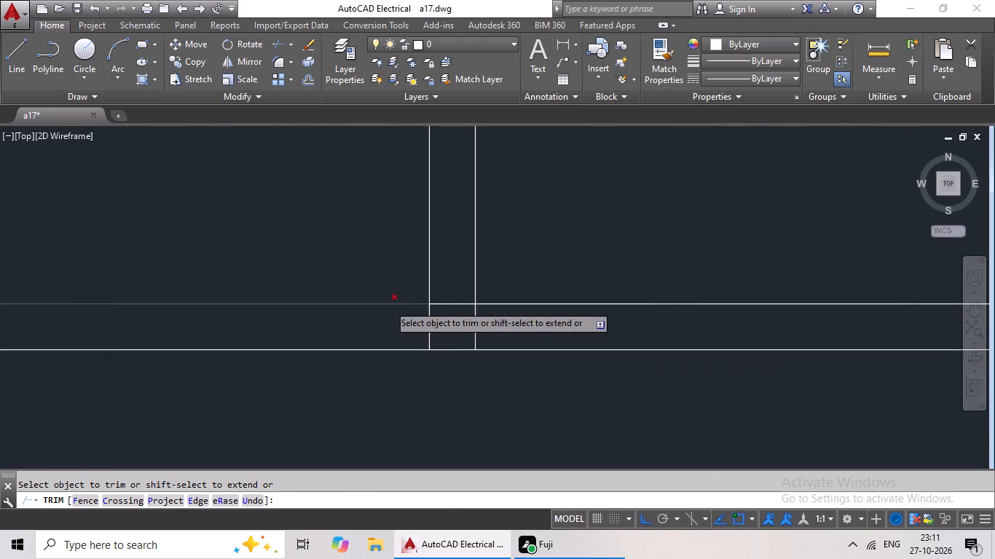
scroll(388, 304, up, 2)
drag(589, 320, 410, 341)
click(410, 344)
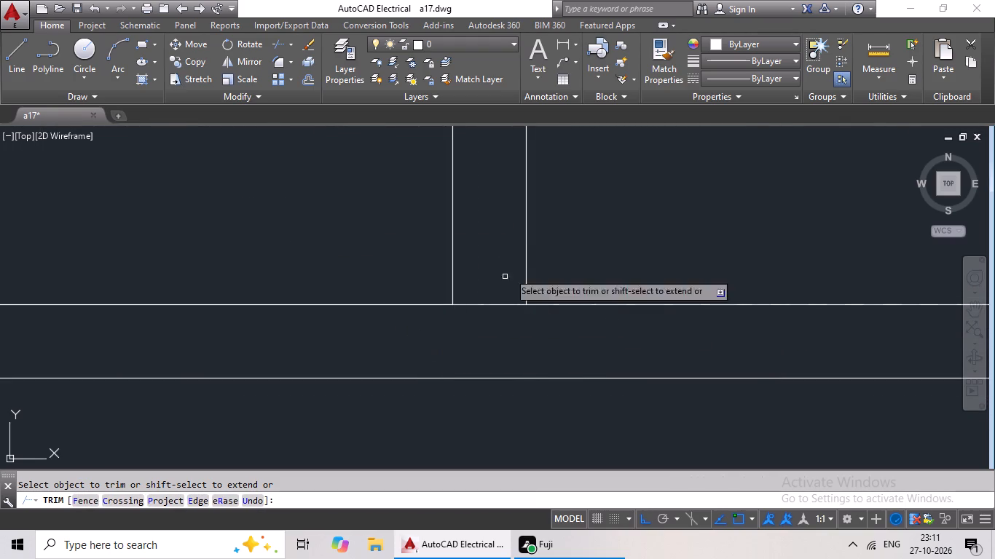
drag(503, 247, 467, 341)
click(467, 341)
Trim the overlapping lines at the outer south-west corner and where the west interior vertical wall joins the outer south wall.
scroll(505, 317, down, 4)
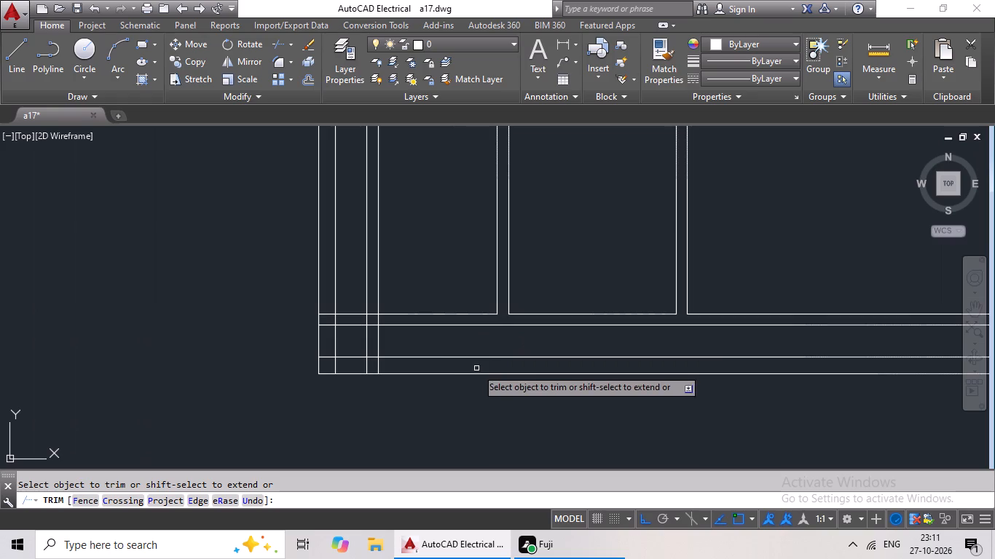
scroll(365, 360, up, 3)
drag(503, 377, 378, 384)
click(355, 386)
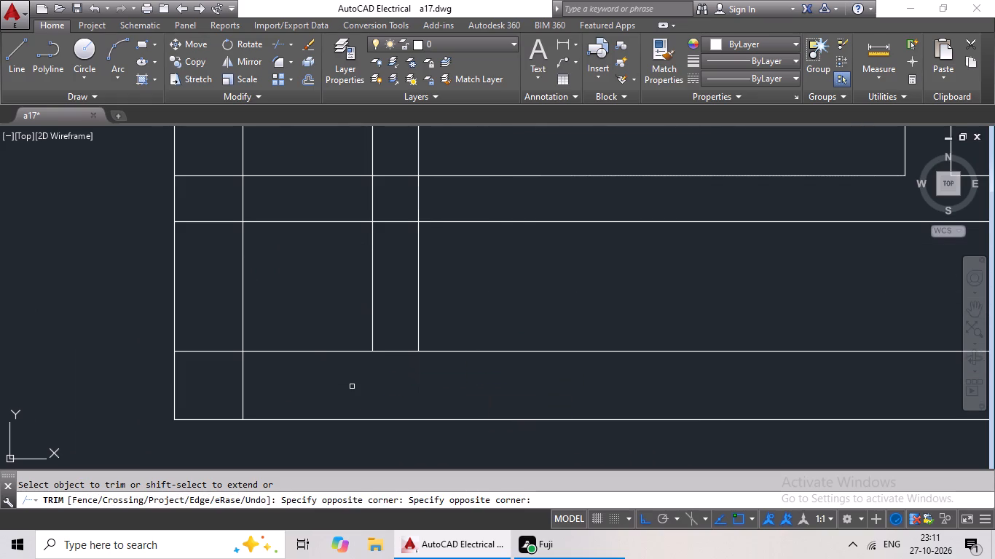
drag(360, 357, 232, 377)
click(232, 378)
click(211, 287)
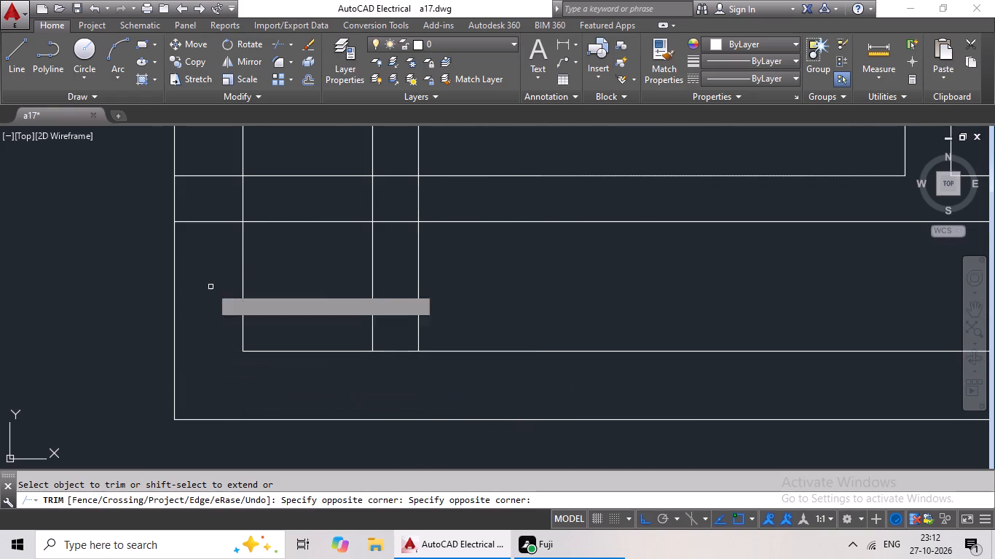
drag(393, 352, 393, 376)
click(393, 374)
scroll(409, 358, down, 4)
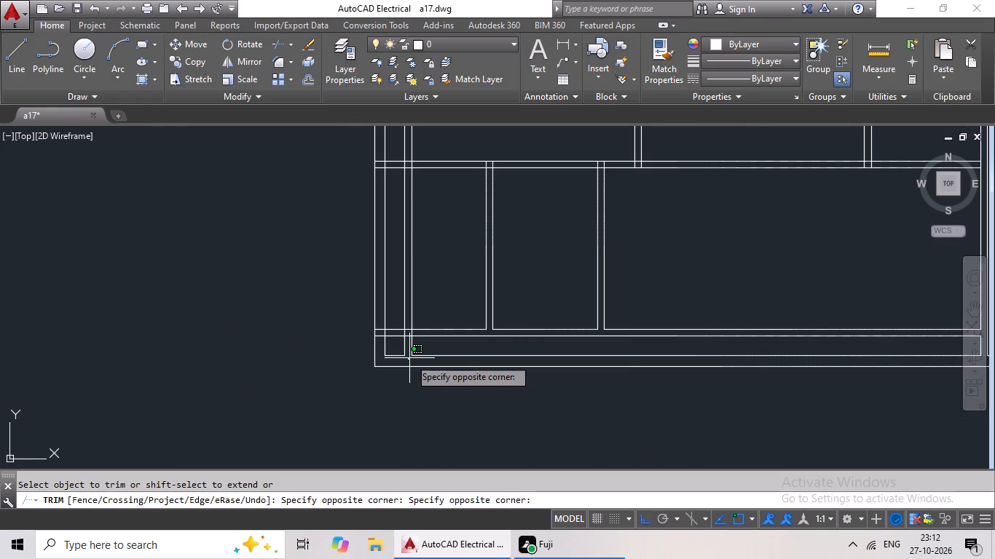
click(409, 358)
Trim the southernmost interior wall's two line ends that run through the thickness of the outer west wall.
scroll(382, 333, up, 5)
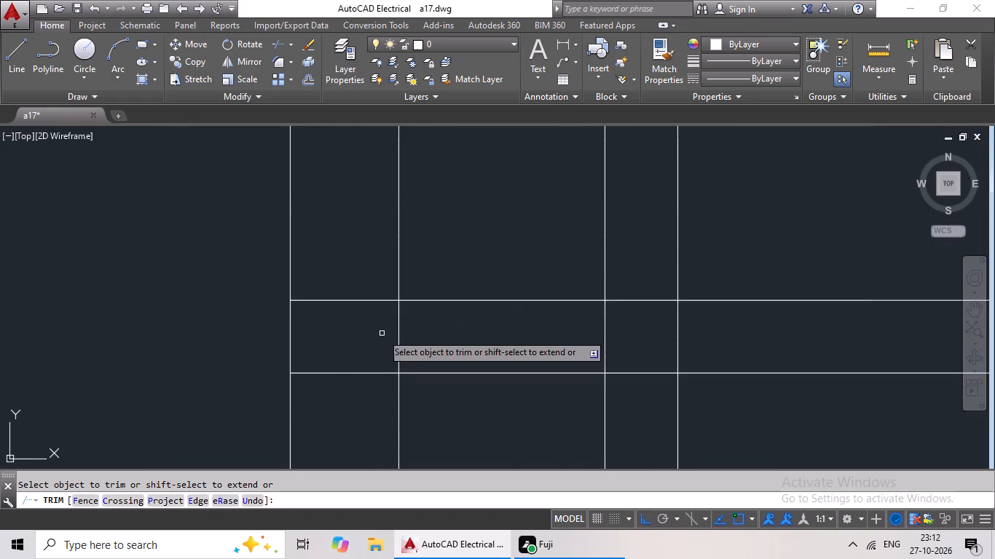
drag(390, 271, 346, 387)
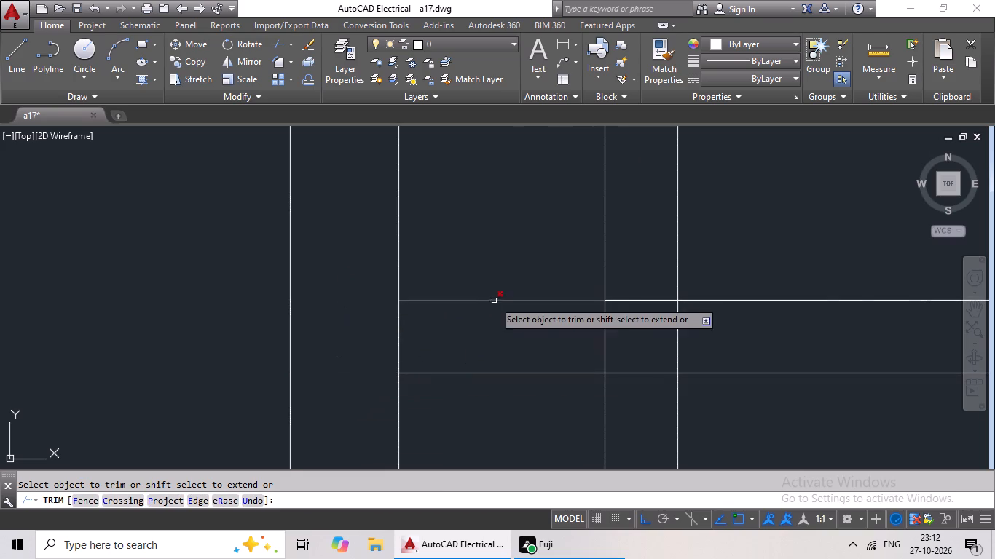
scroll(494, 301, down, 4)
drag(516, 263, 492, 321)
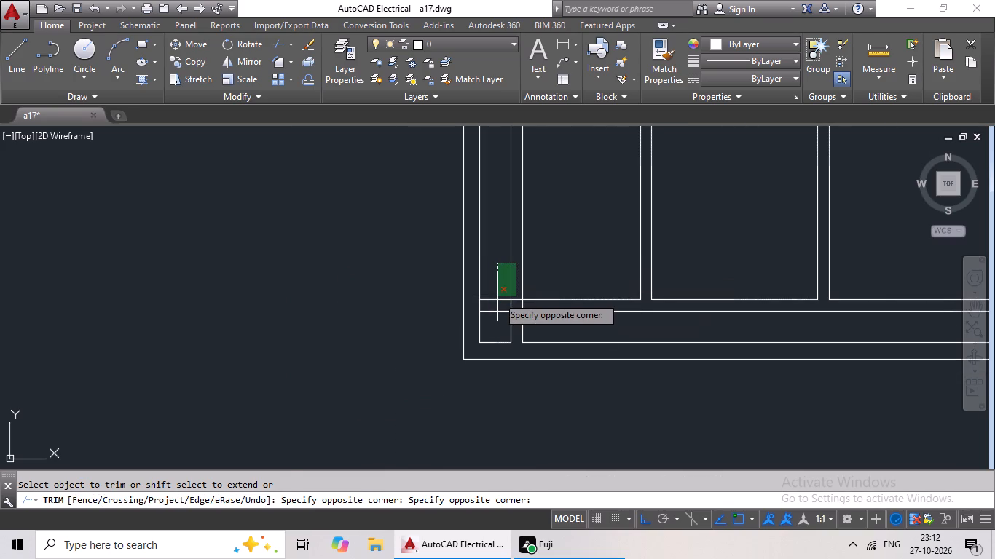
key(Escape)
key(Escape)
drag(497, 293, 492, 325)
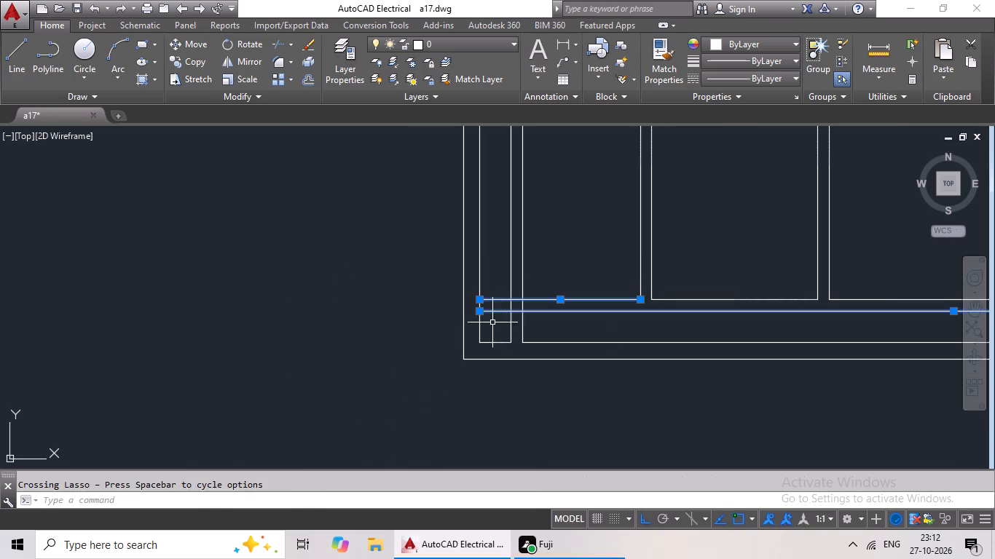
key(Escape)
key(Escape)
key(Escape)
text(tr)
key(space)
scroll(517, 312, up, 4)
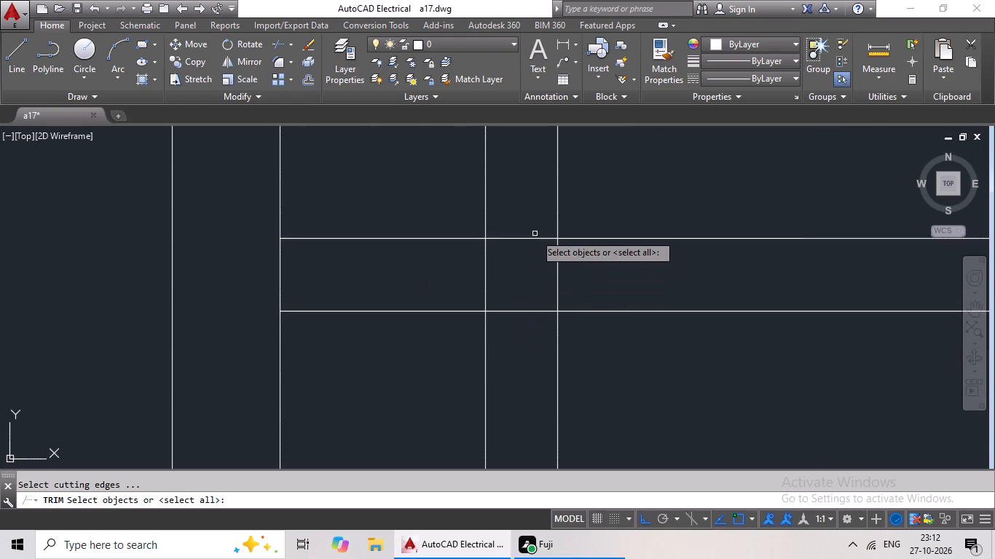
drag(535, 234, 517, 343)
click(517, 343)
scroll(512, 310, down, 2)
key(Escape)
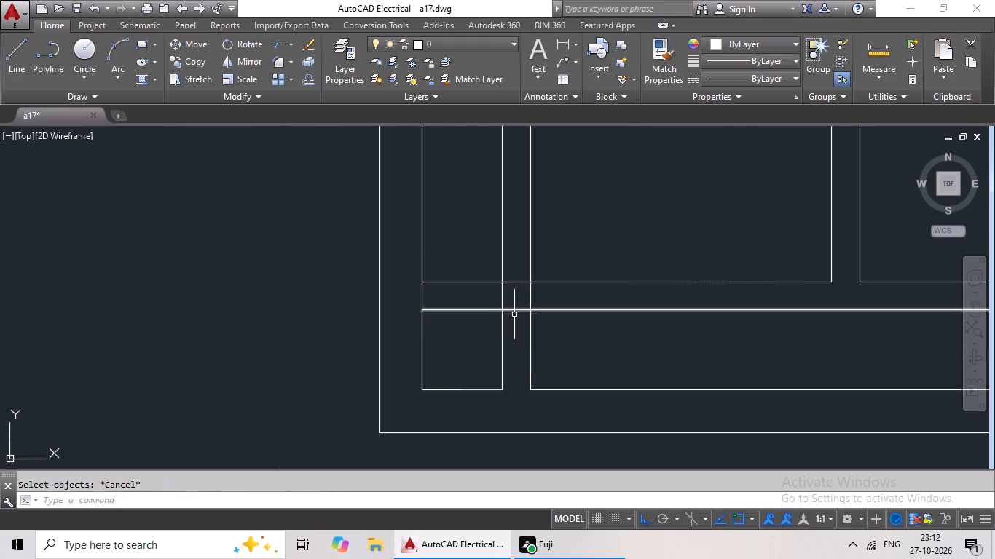
Extend the outer south wall's inner line across the gaps at the east and west interior vertical walls.
scroll(525, 314, down, 3)
middle_drag(581, 330, 476, 332)
scroll(514, 324, down, 1)
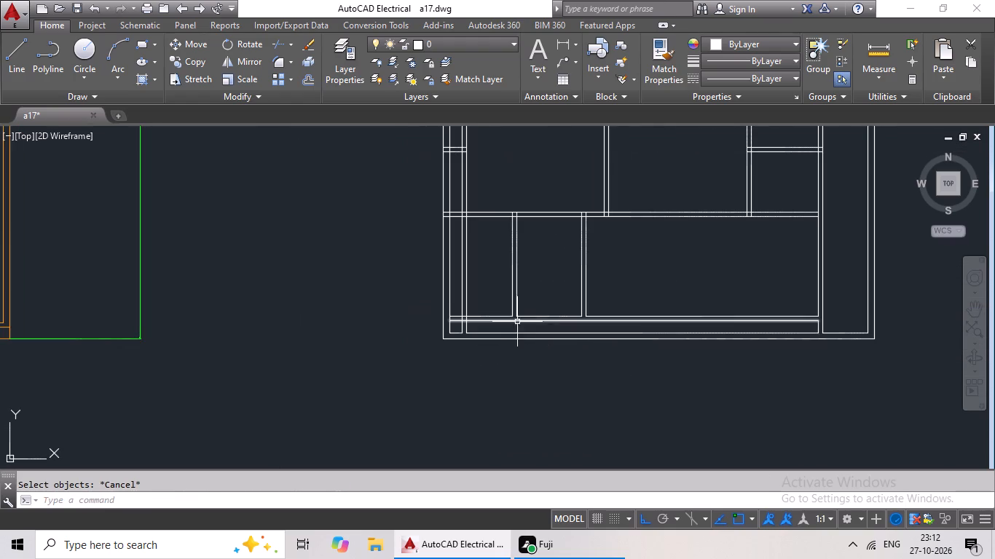
middle_drag(540, 325, 513, 325)
middle_click(512, 325)
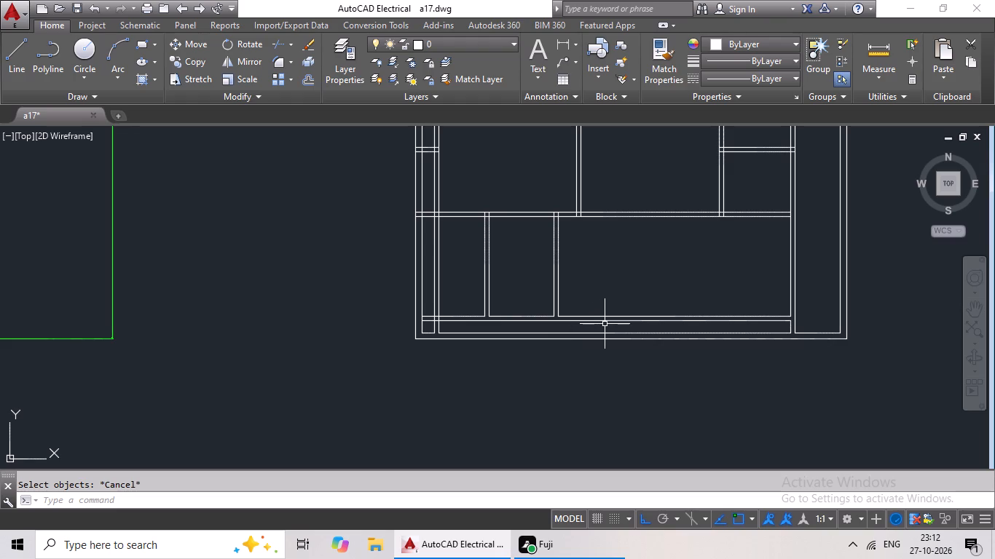
key(Escape)
key(Escape)
key(Escape)
key(Escape)
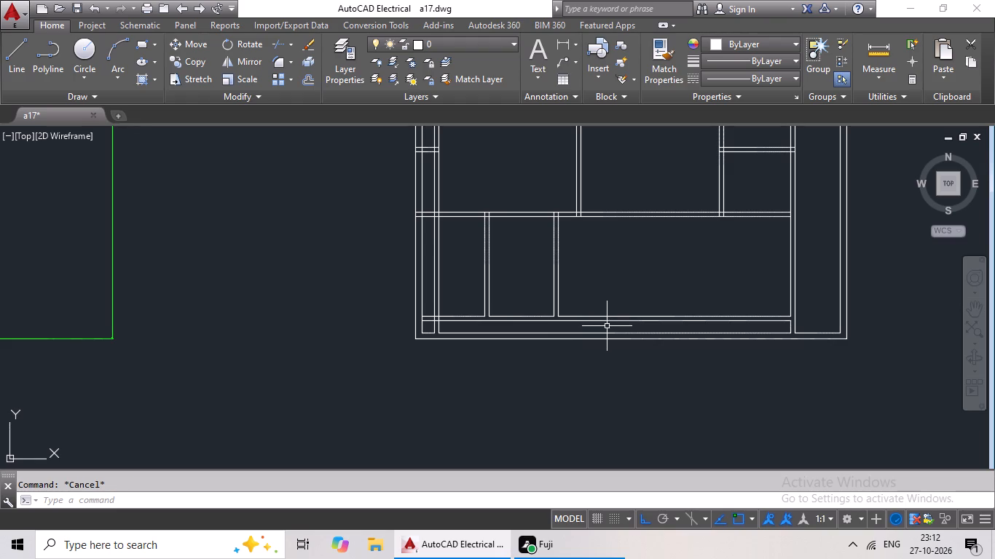
key(e)
key(x)
key(space)
key(space)
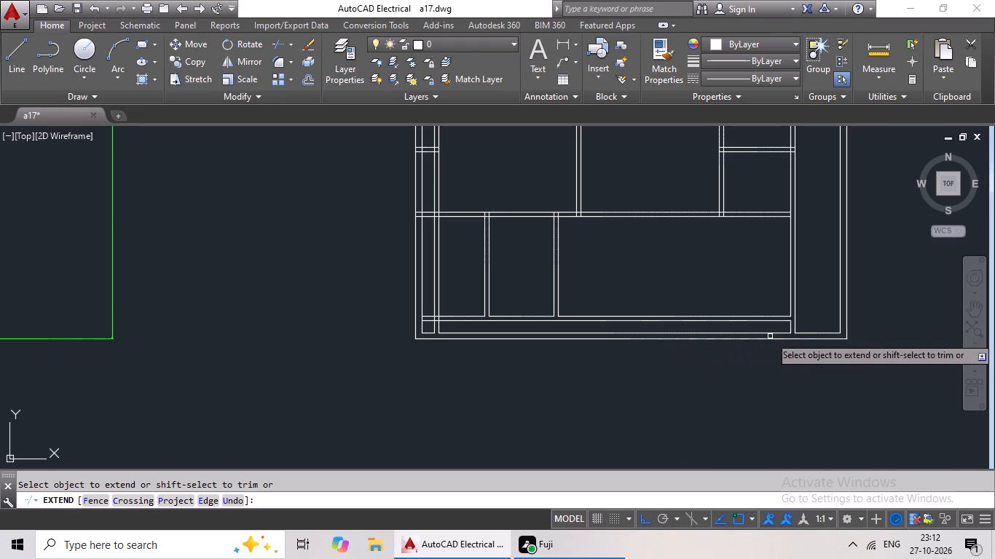
scroll(786, 332, up, 3)
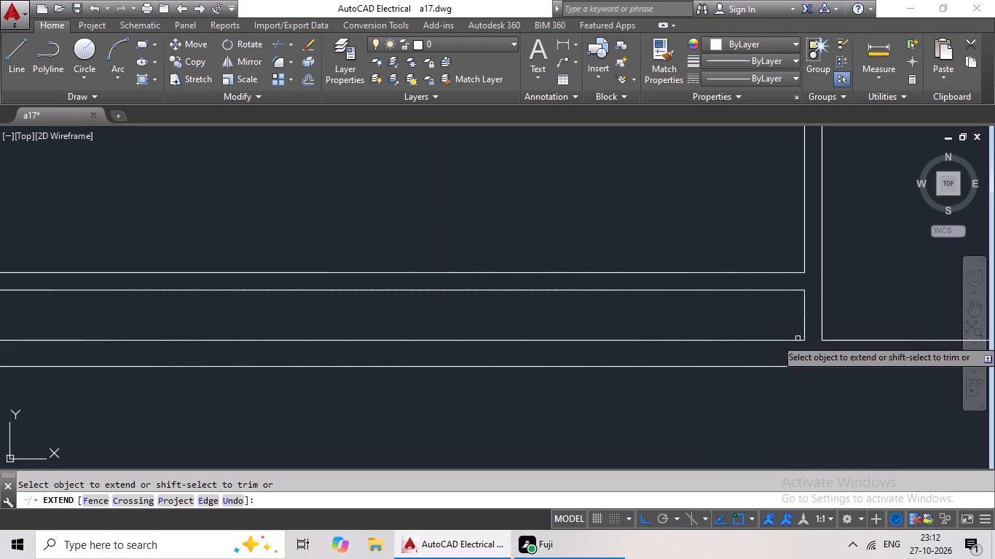
click(793, 343)
click(795, 338)
scroll(750, 350, down, 1)
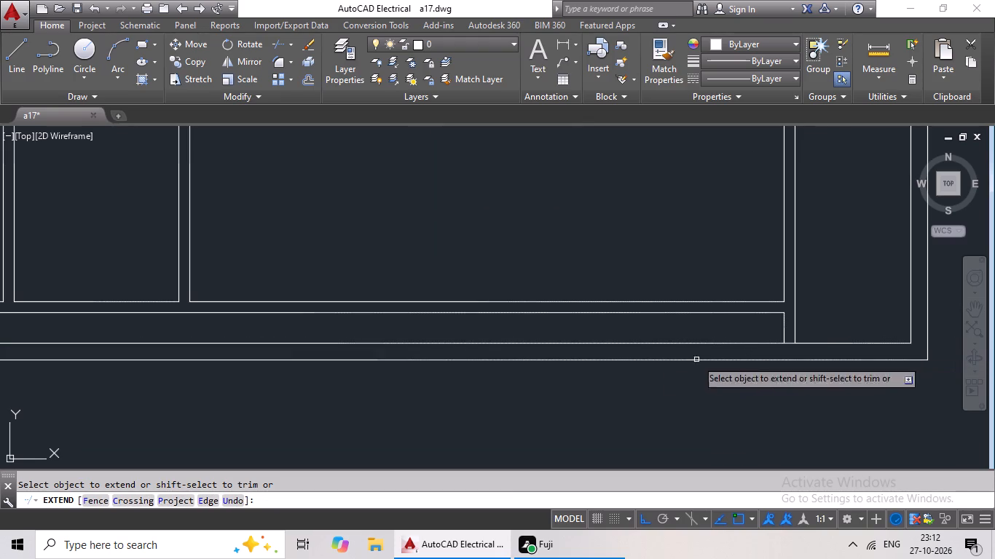
middle_drag(307, 350, 697, 427)
middle_click(721, 424)
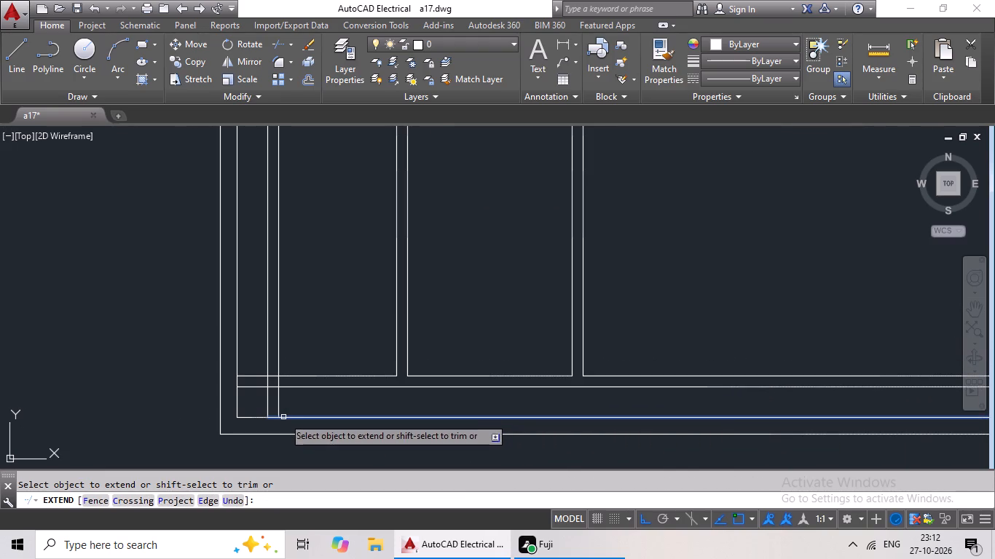
click(283, 417)
Extend the east interior wall's west line and the southernmost interior wall's lower line so they cross at their junction.
scroll(409, 386, down, 2)
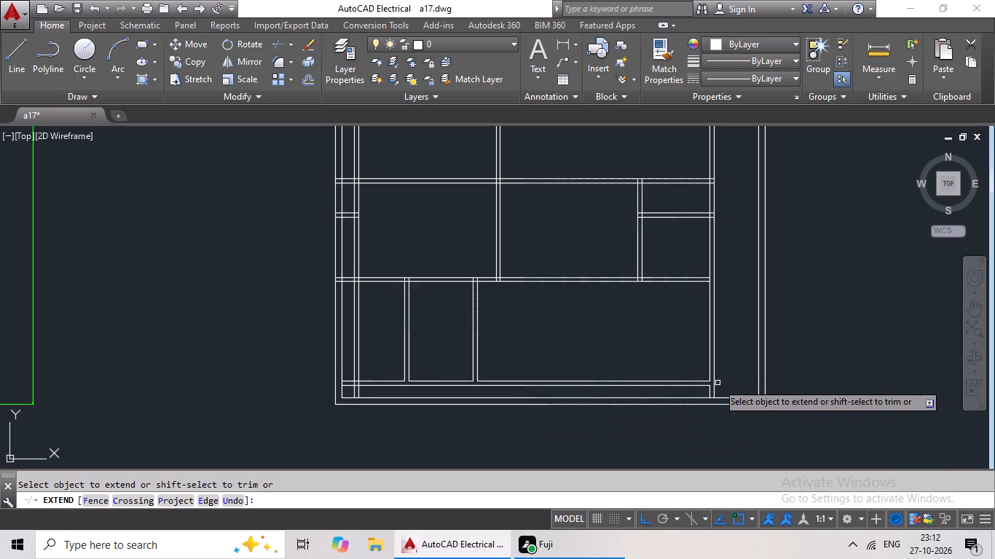
scroll(712, 384, up, 3)
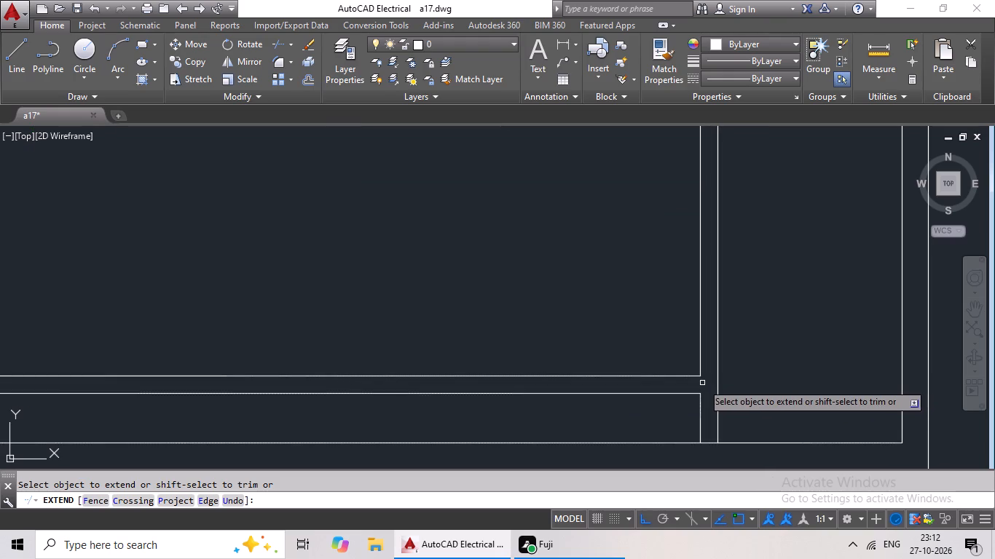
scroll(734, 394, down, 2)
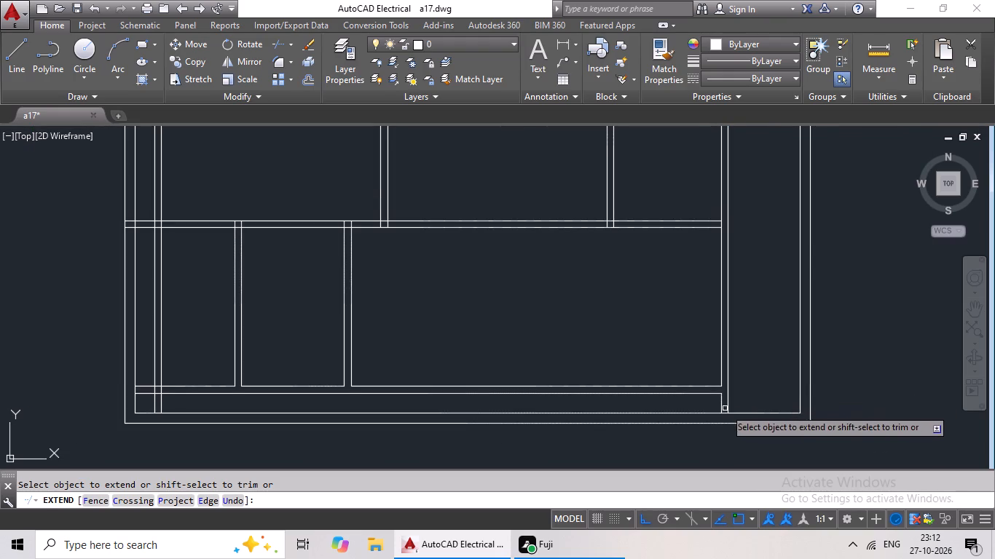
scroll(740, 391, down, 1)
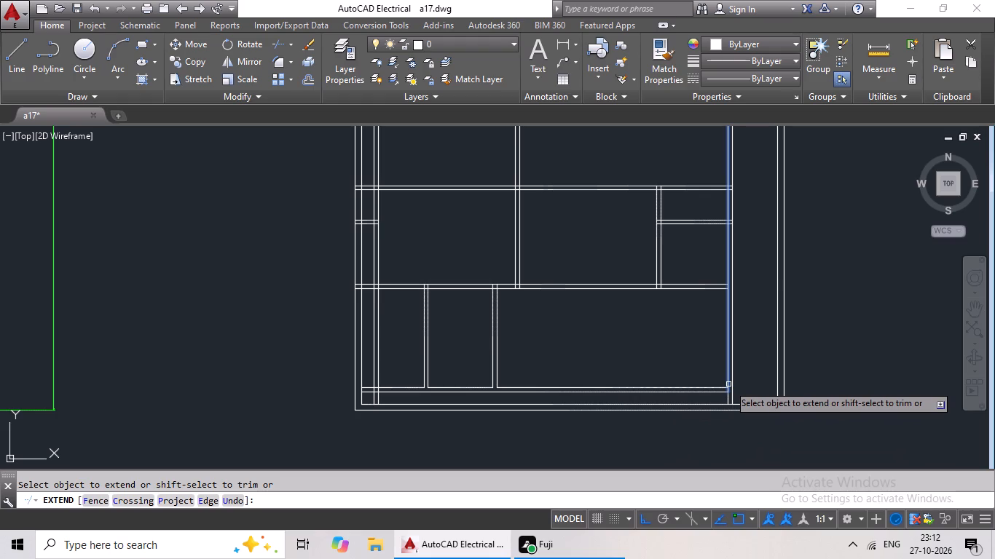
click(728, 384)
drag(724, 394, 717, 397)
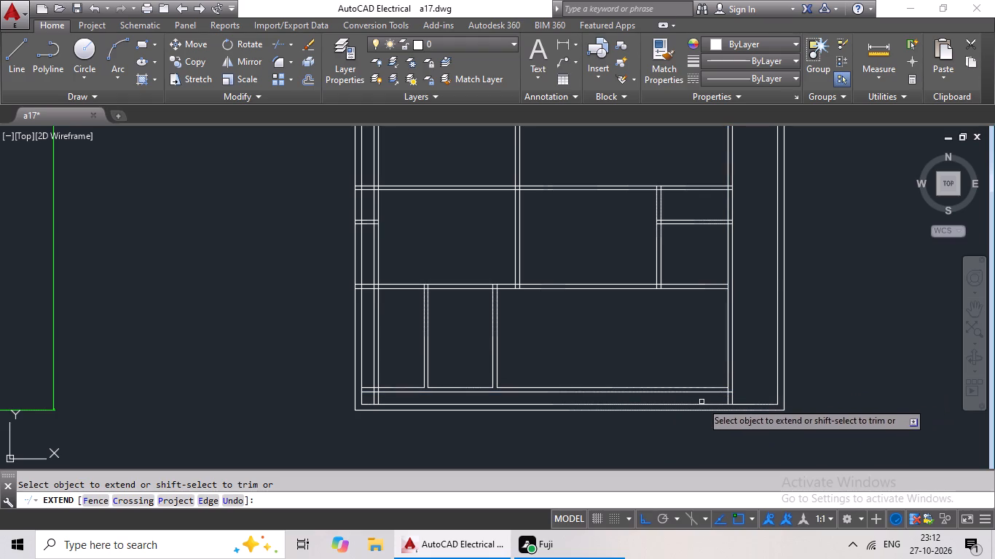
key(Escape)
key(Escape)
key(Escape)
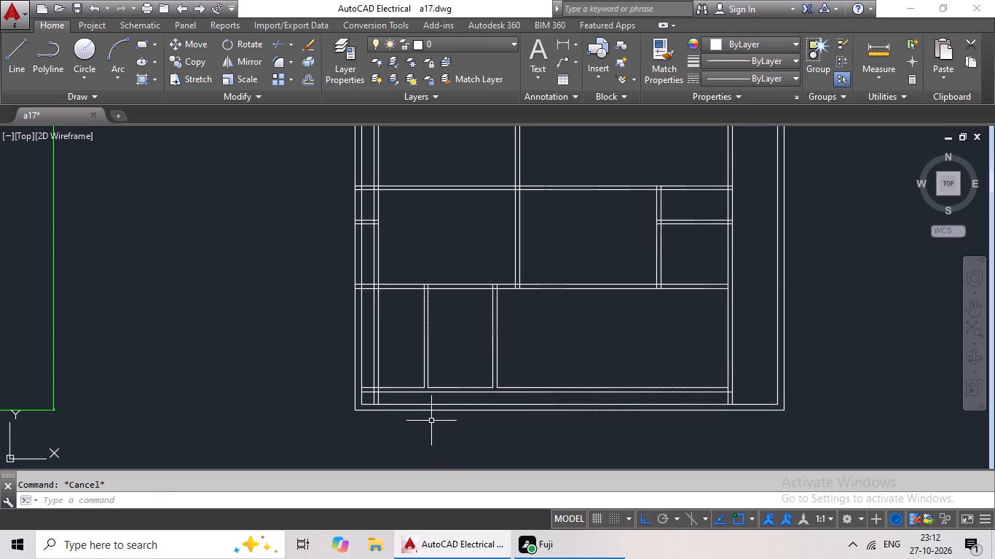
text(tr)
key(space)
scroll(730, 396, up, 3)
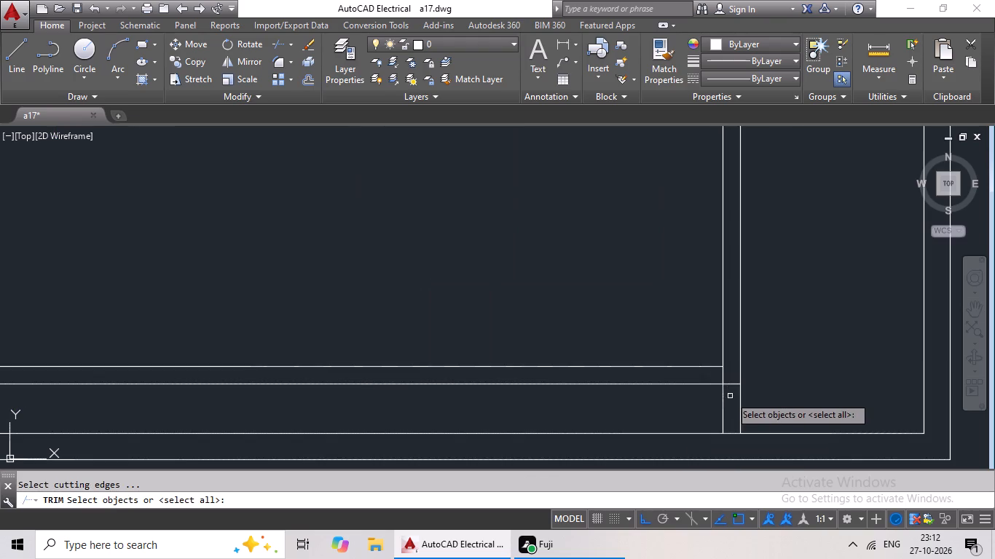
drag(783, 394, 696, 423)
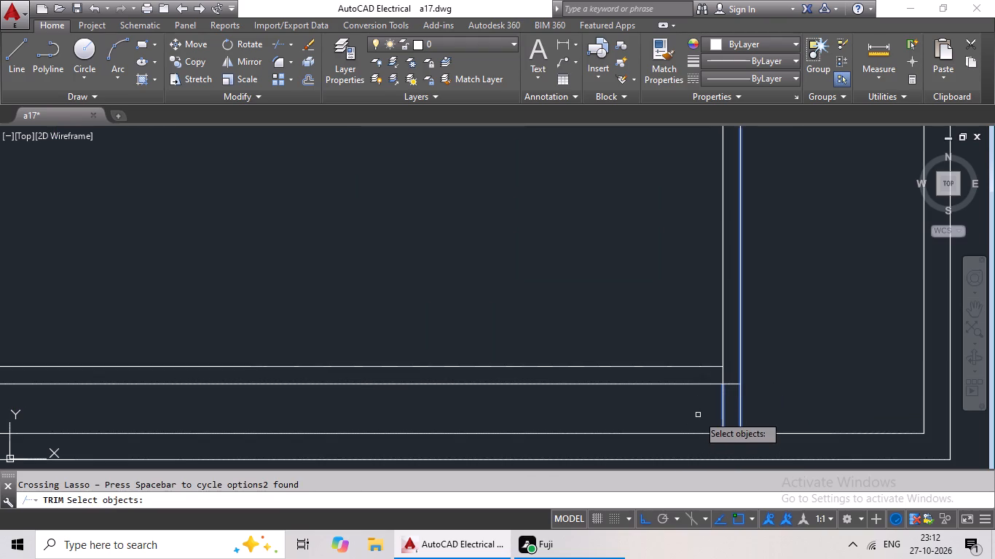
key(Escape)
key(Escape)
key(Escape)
Remove the east interior wall's two line stubs between the southernmost interior wall and the outer south wall.
text(tr)
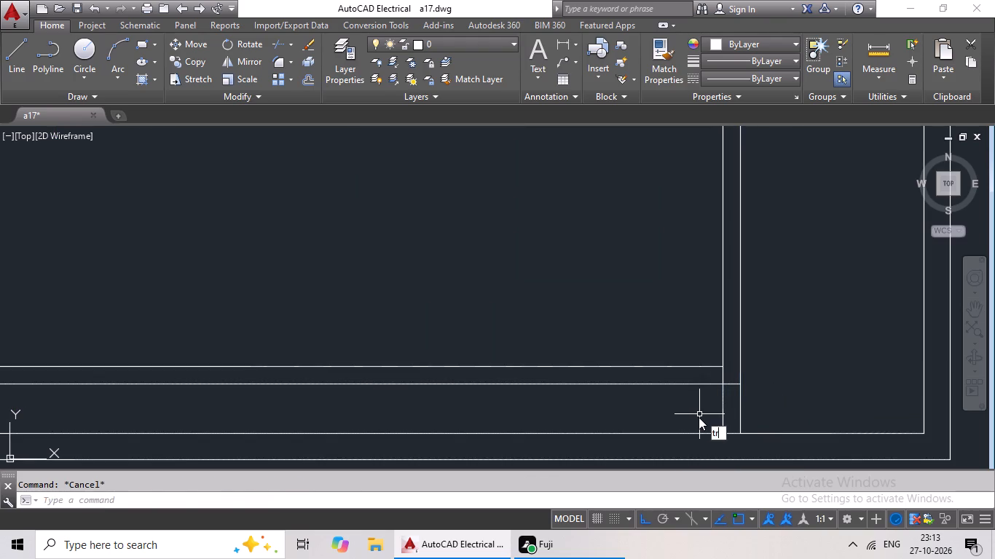
key(space)
key(space)
drag(740, 420, 727, 419)
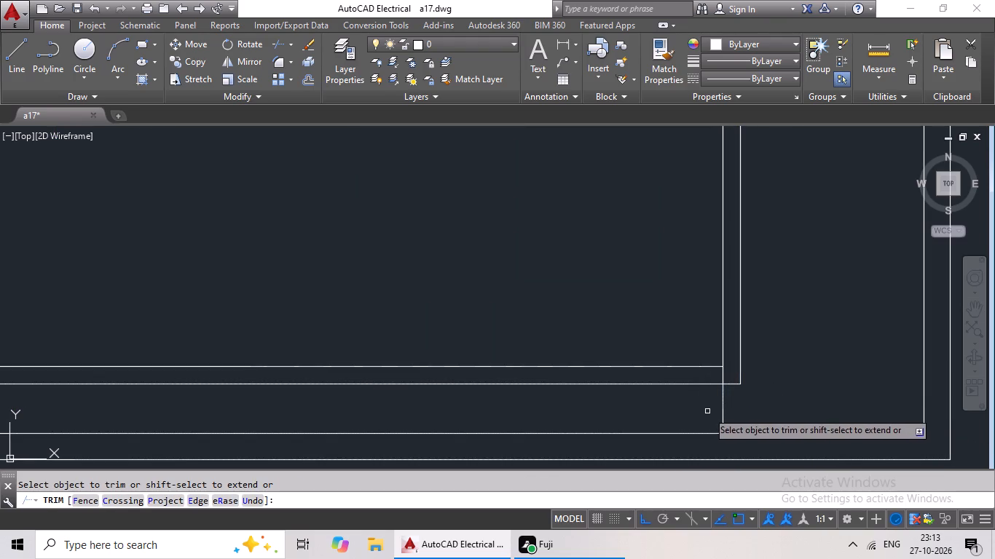
drag(762, 394, 712, 417)
key(Escape)
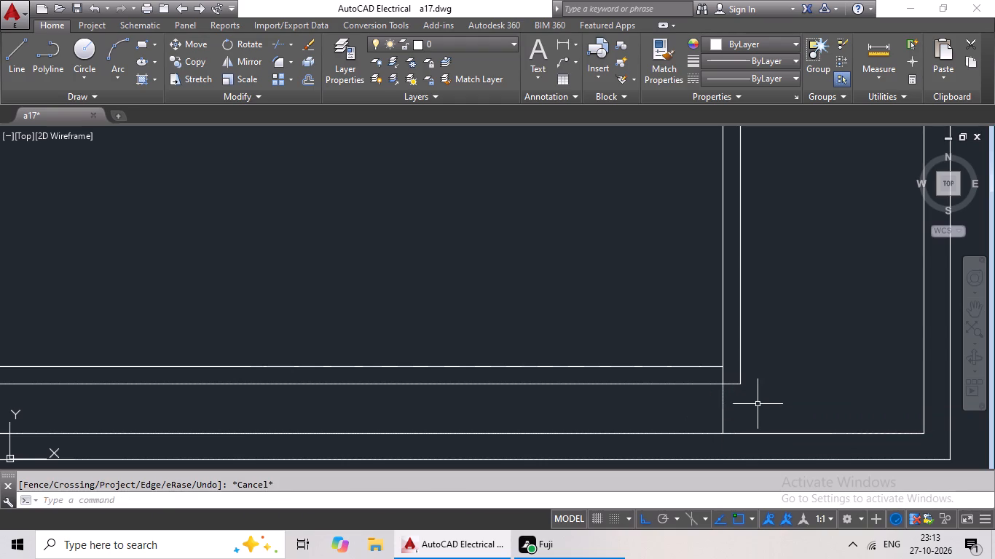
drag(766, 400, 707, 413)
key(Delete)
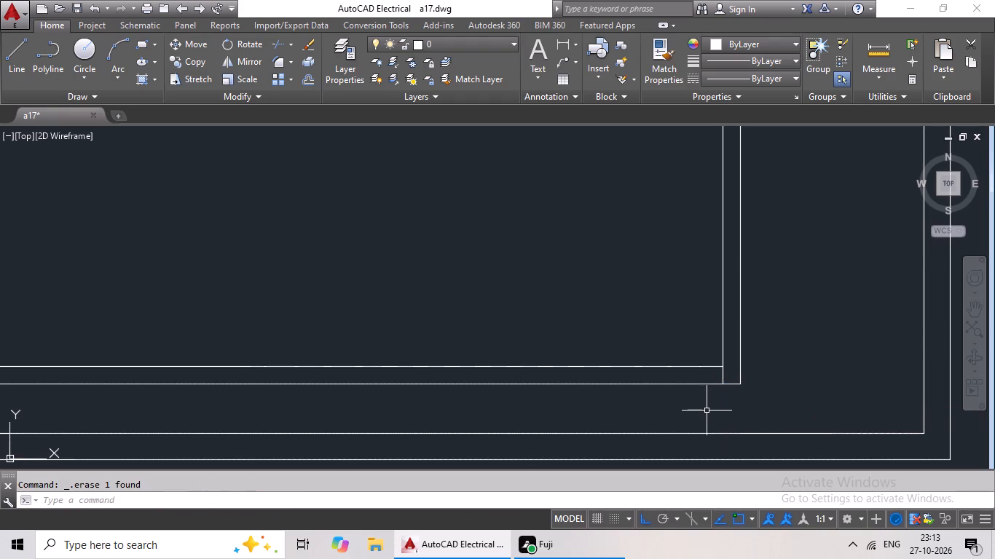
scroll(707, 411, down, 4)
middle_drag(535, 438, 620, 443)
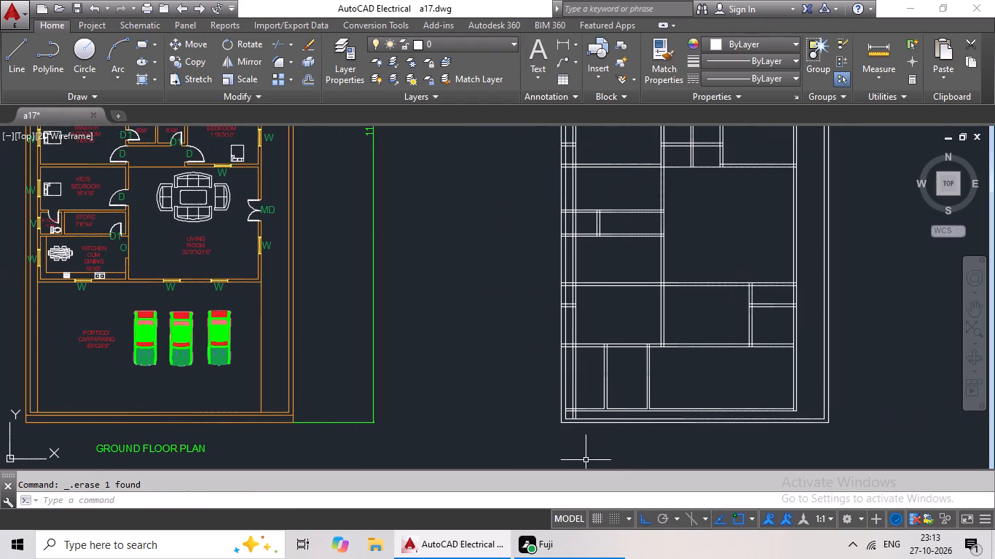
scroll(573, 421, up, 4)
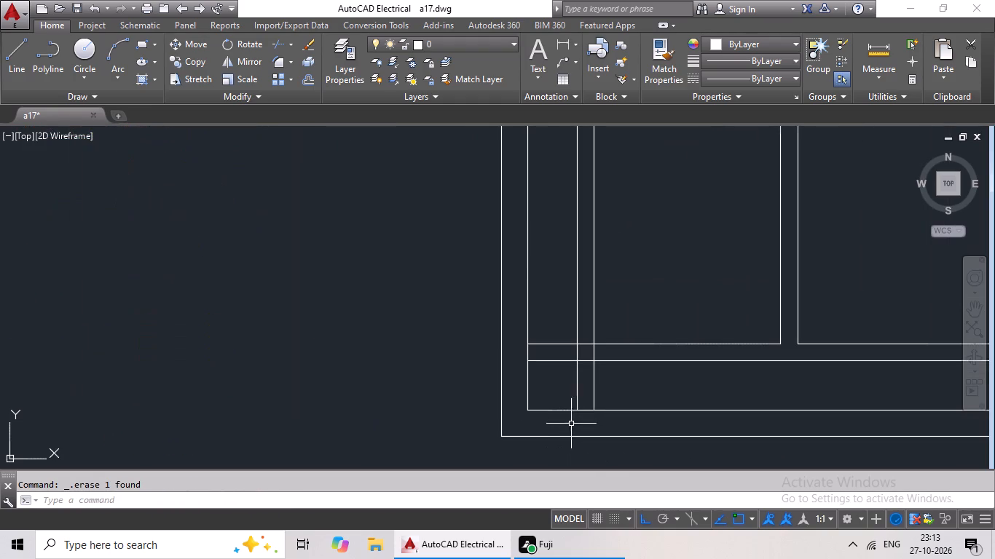
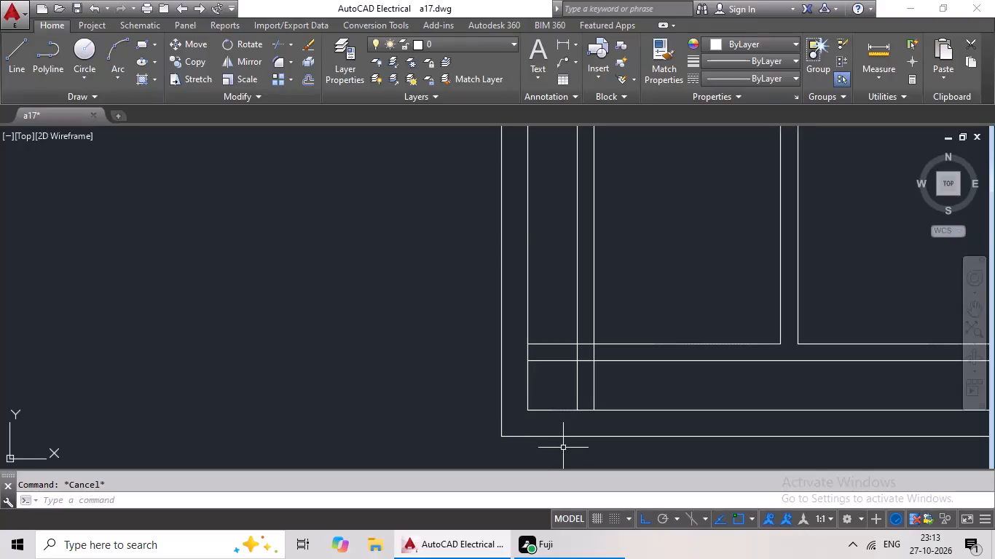
Trim the west interior wall's two lines between the southernmost interior wall and the outer south wall.
text(tr)
key(space)
key(space)
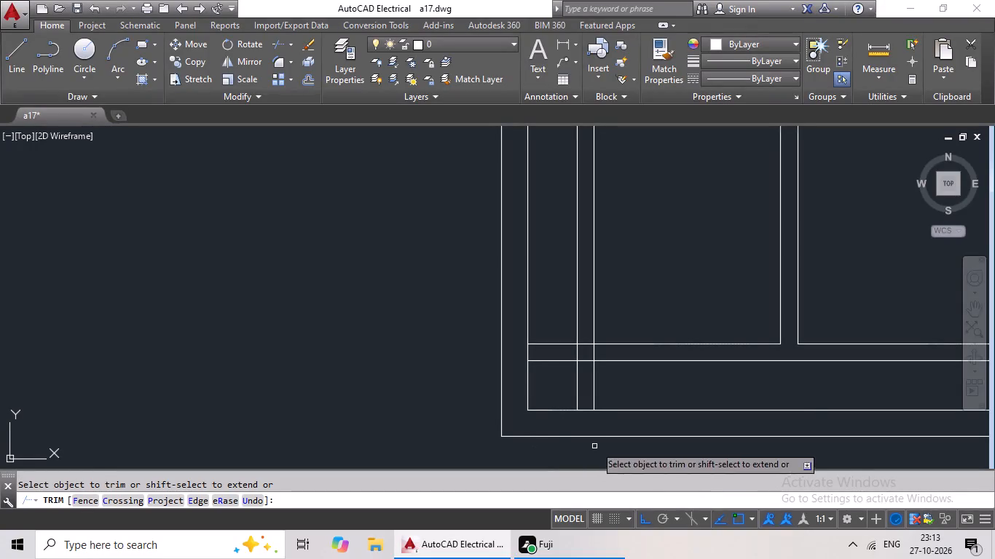
scroll(619, 386, up, 2)
drag(628, 376, 466, 401)
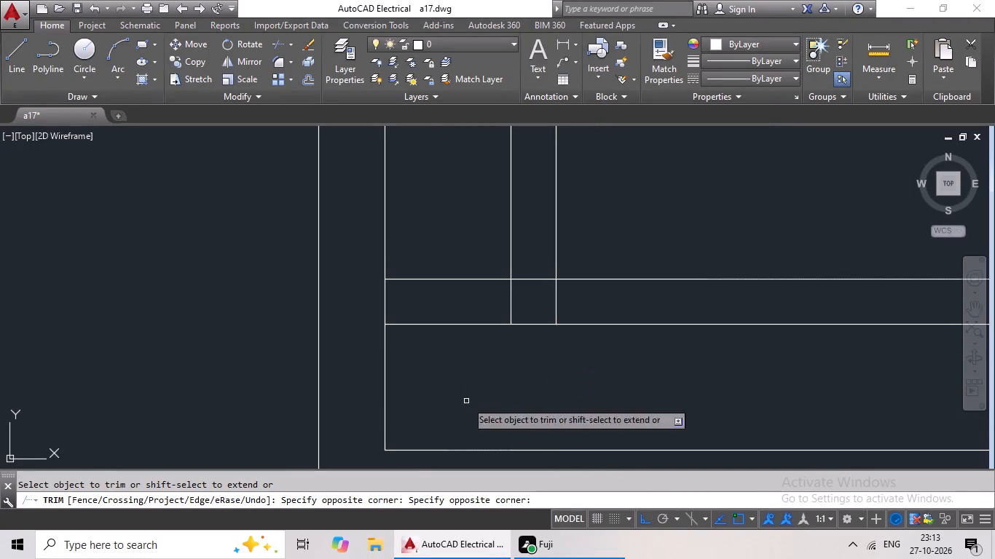
Trim the southernmost interior wall and the next cross wall north of it across the strip between the outer west wall and west interior wall.
click(466, 401)
click(468, 239)
scroll(479, 301, down, 3)
middle_drag(479, 313, 442, 478)
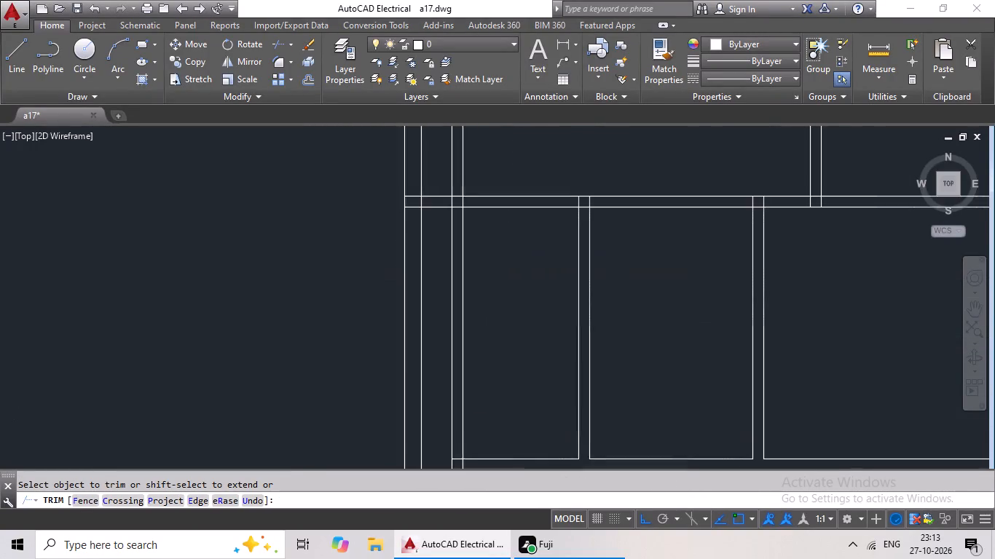
middle_drag(442, 478, 442, 479)
scroll(493, 392, down, 2)
scroll(471, 322, up, 3)
drag(479, 258, 460, 322)
click(460, 322)
Continuing north, trim the short leftover wall lines and the next full cross wall out of the west strip.
scroll(467, 305, down, 2)
middle_drag(483, 306, 445, 435)
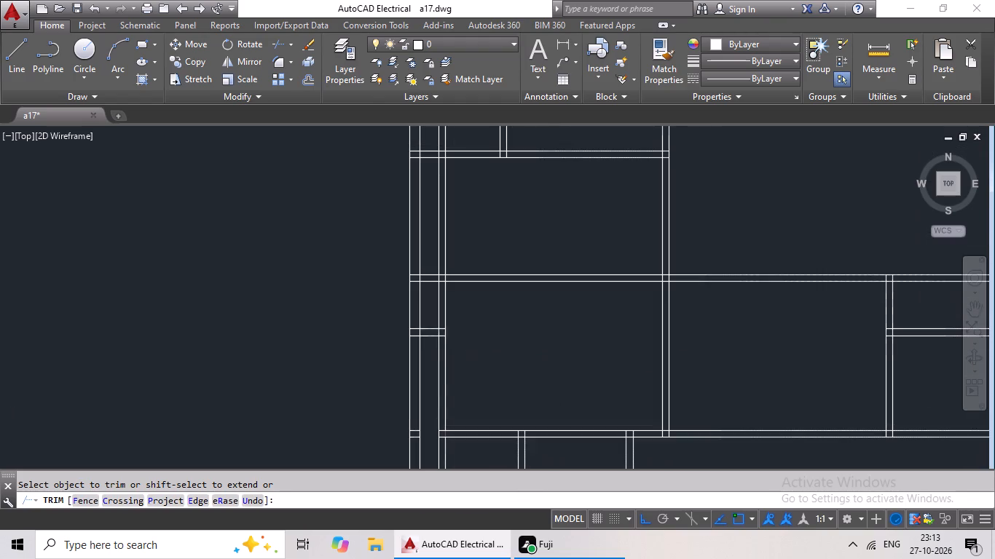
scroll(436, 334, up, 4)
drag(432, 265, 393, 366)
click(393, 366)
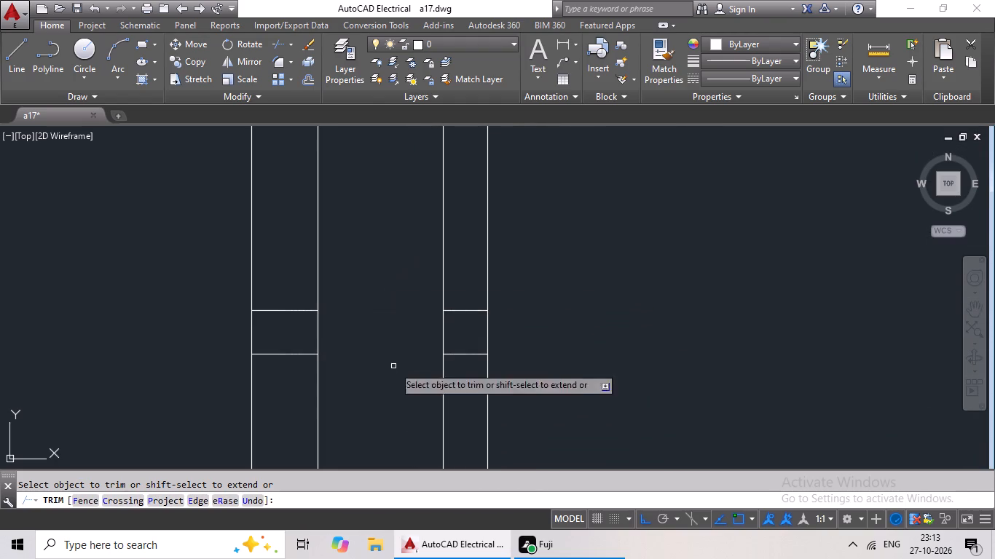
middle_drag(382, 255, 385, 478)
drag(371, 151, 355, 317)
click(357, 314)
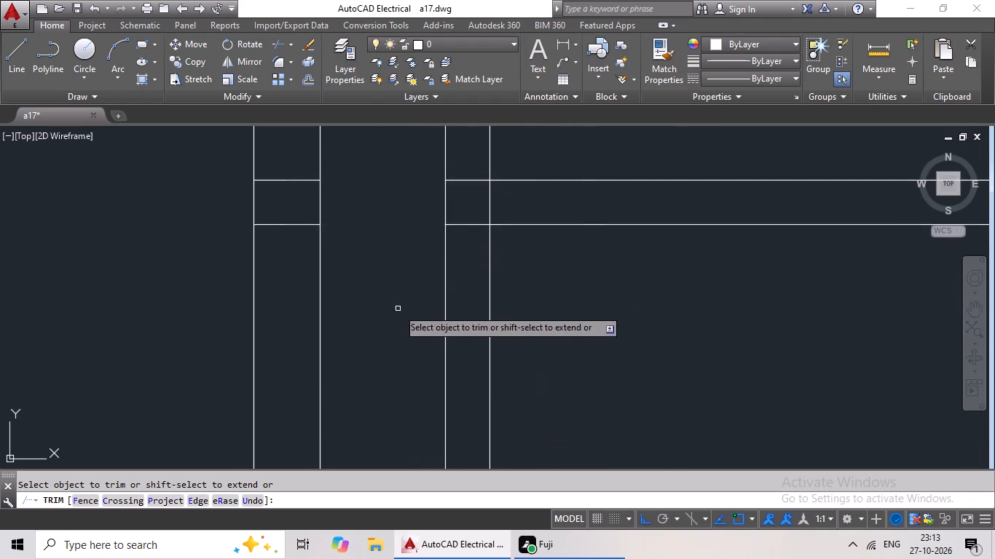
Trim the next two cross walls to the north, which bound the narrow divided room, out of the west strip.
scroll(398, 309, down, 4)
middle_drag(398, 240, 397, 397)
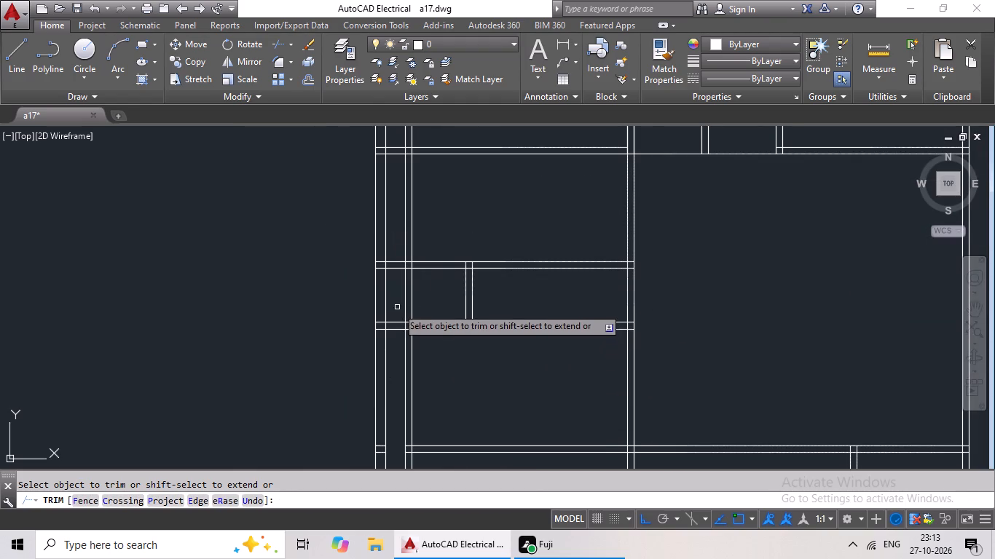
scroll(396, 306, up, 3)
drag(396, 306, 377, 457)
click(377, 456)
middle_drag(383, 328, 358, 539)
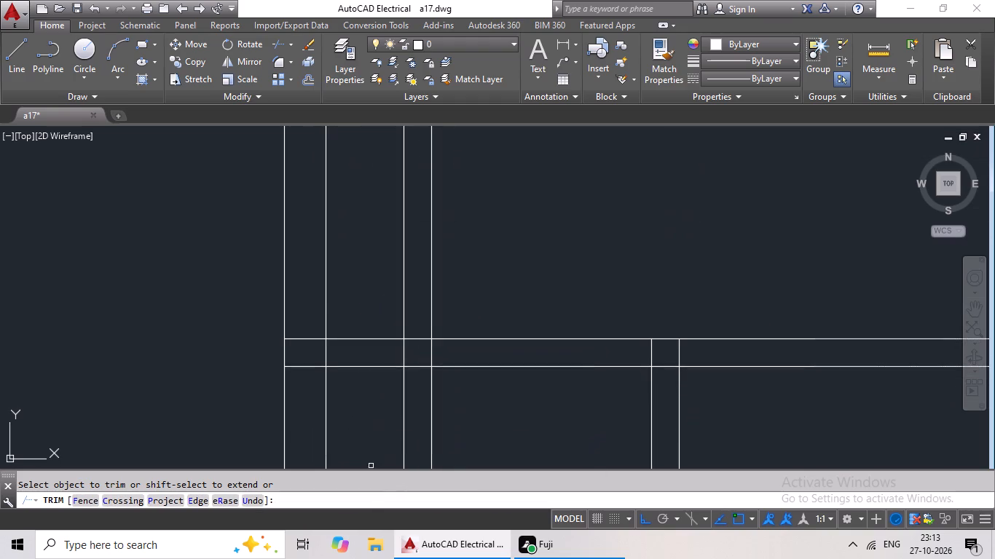
drag(360, 303, 369, 415)
click(369, 415)
Trim the next cross wall to the north and the short leftover wall lines above it out of the west strip.
scroll(367, 345, down, 3)
middle_drag(356, 337, 356, 358)
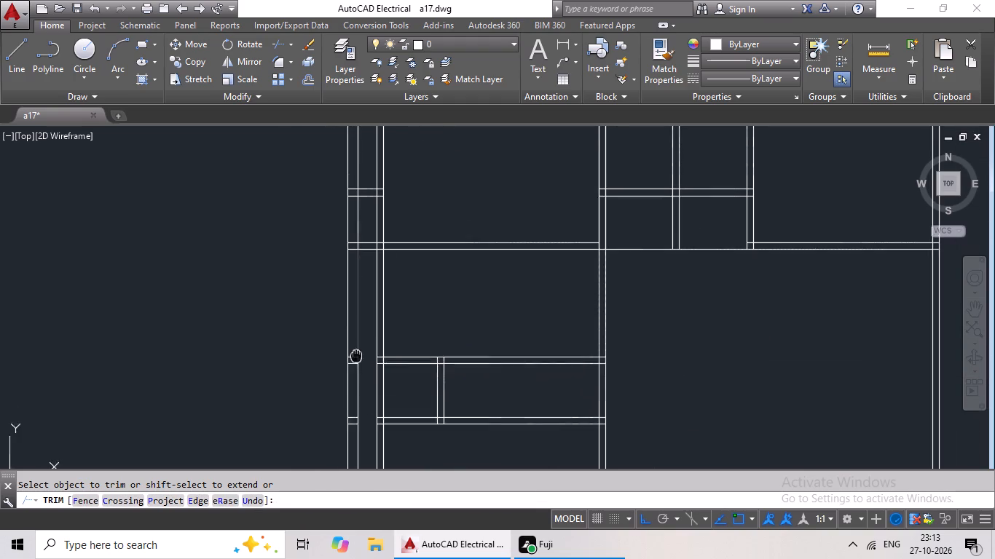
middle_drag(356, 358, 348, 416)
scroll(374, 311, up, 3)
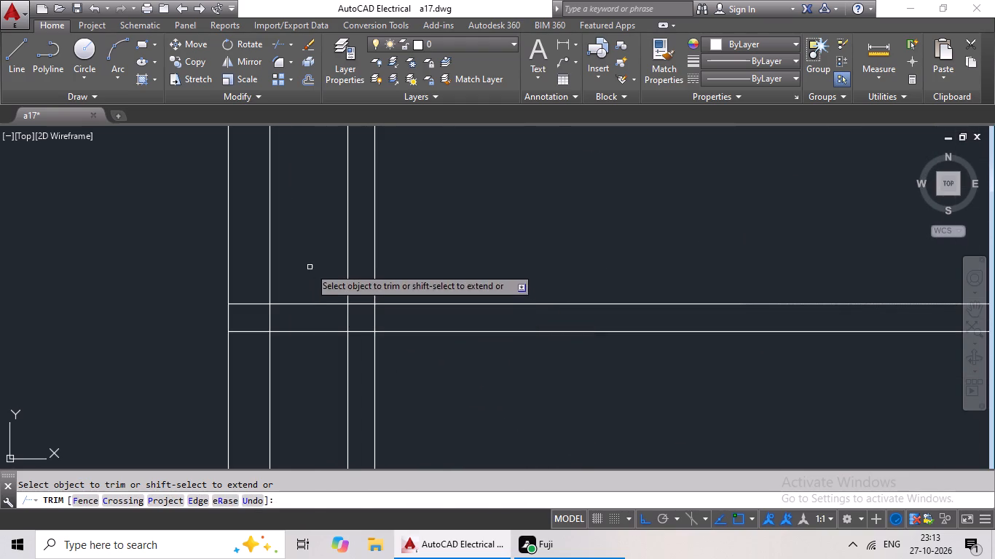
drag(314, 266, 299, 363)
click(300, 364)
scroll(312, 273, down, 1)
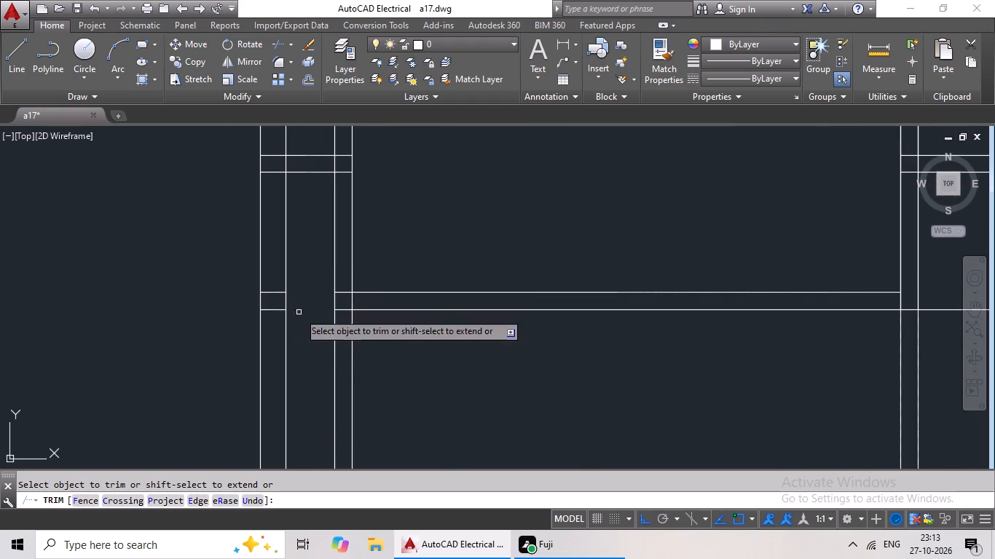
middle_drag(295, 253, 281, 362)
middle_click(281, 362)
drag(296, 245, 296, 312)
click(296, 312)
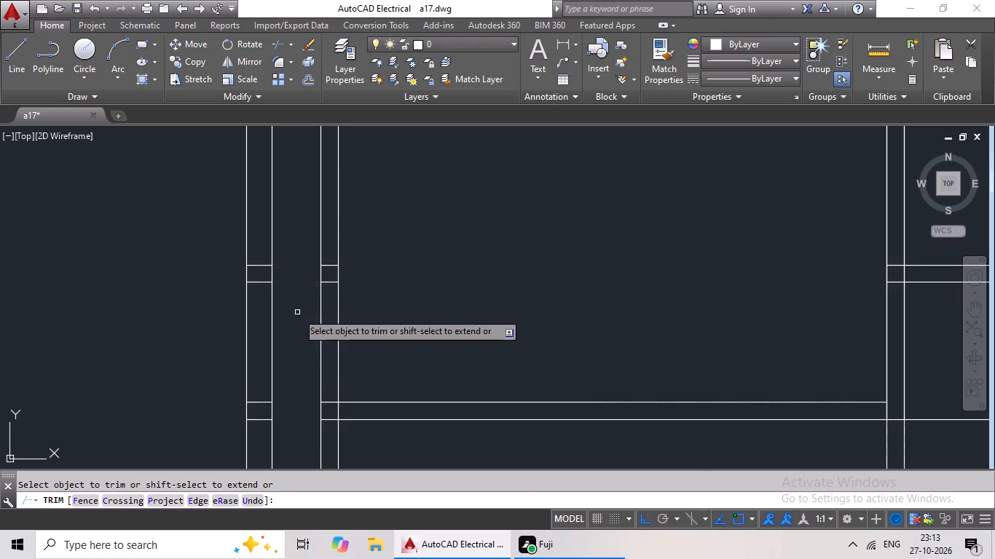
Trim the two cross walls bounding the undivided full-width room in the middle of the plan out of the west strip.
scroll(297, 312, down, 3)
middle_drag(322, 279, 329, 344)
scroll(304, 303, up, 4)
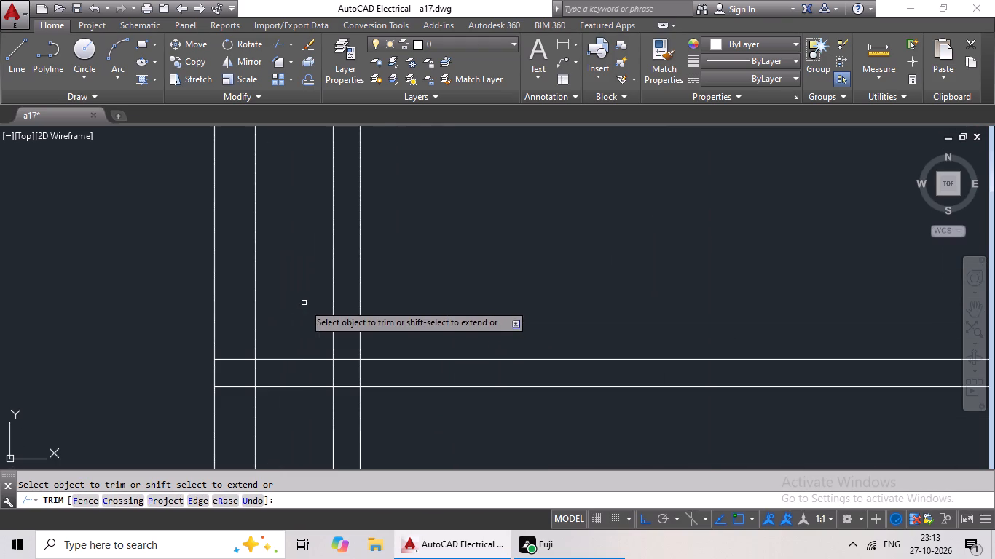
drag(302, 312, 298, 416)
click(298, 416)
scroll(310, 339, down, 4)
middle_drag(302, 322, 302, 338)
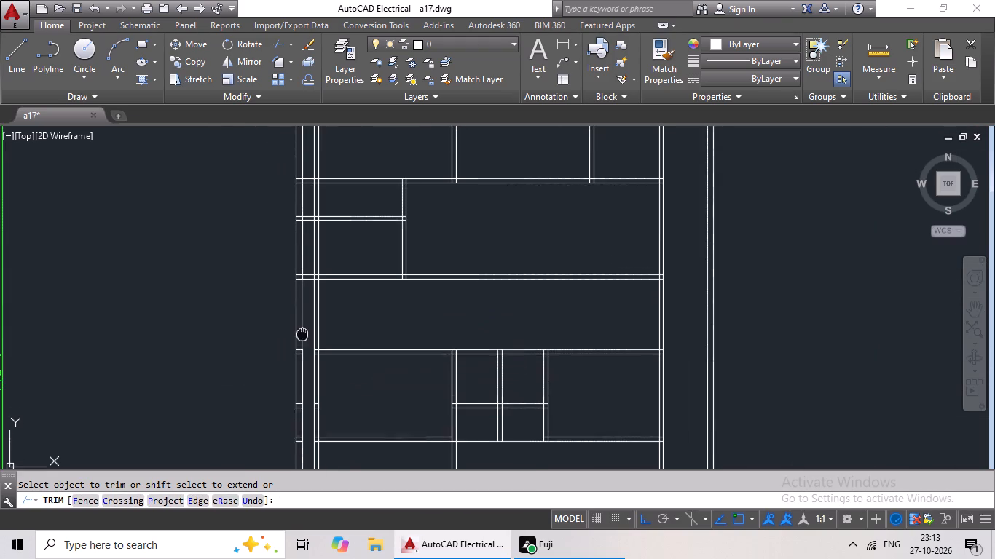
middle_drag(302, 338, 297, 388)
scroll(309, 335, up, 4)
drag(294, 303, 278, 361)
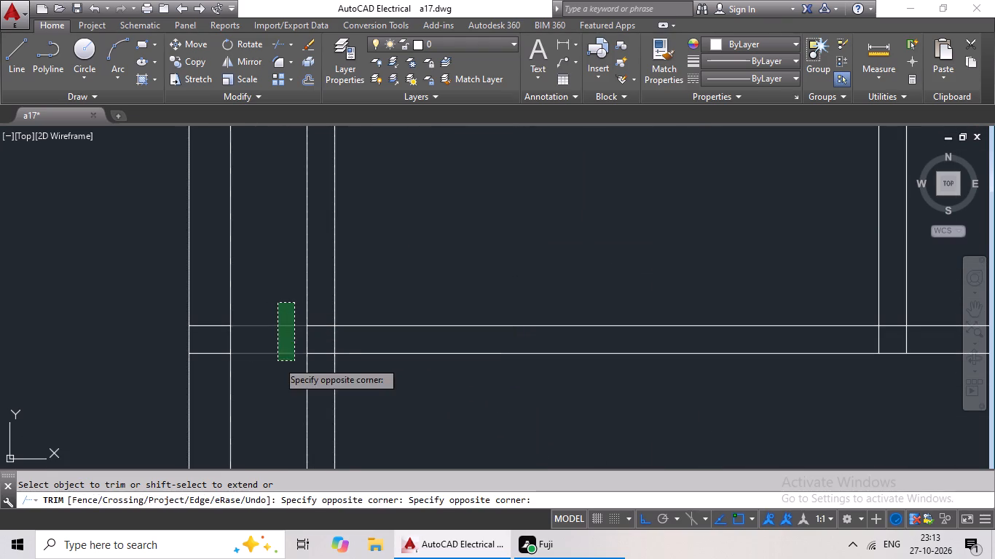
click(278, 361)
Trim the short cross wall north of the undivided room and the full cross wall above it out of the west strip.
scroll(314, 375, down, 4)
middle_drag(346, 330, 337, 397)
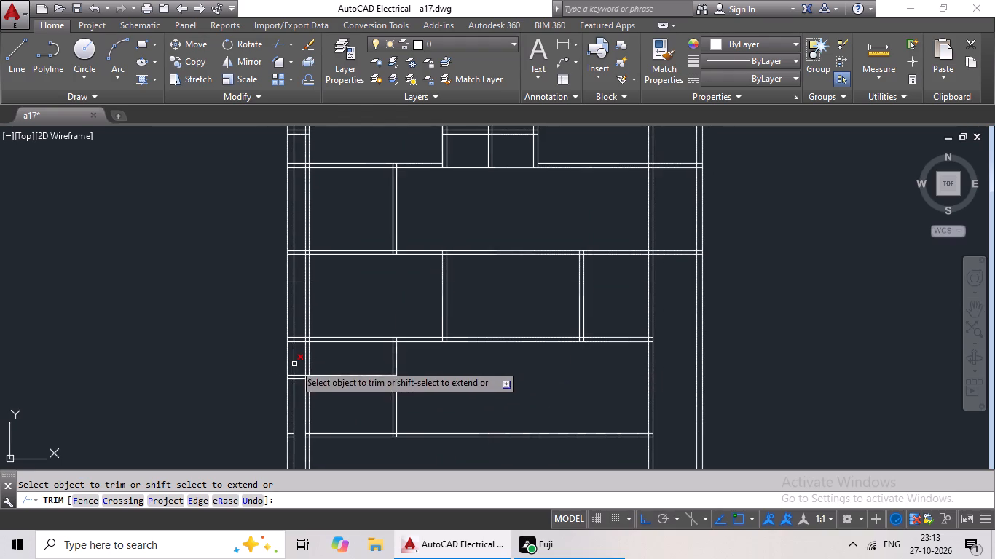
scroll(294, 364, up, 4)
scroll(309, 374, down, 1)
middle_drag(309, 375, 317, 324)
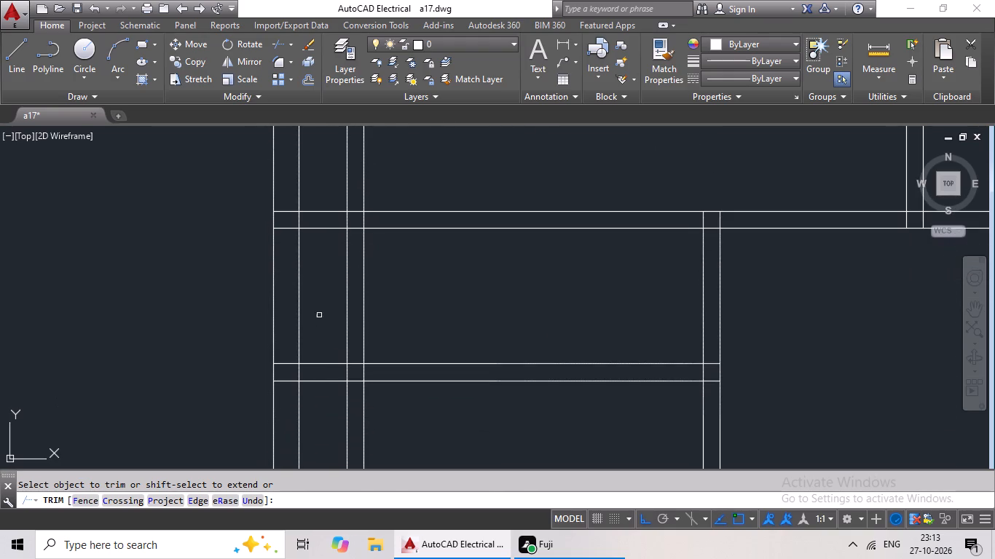
drag(327, 317, 324, 406)
click(324, 406)
drag(329, 197, 318, 233)
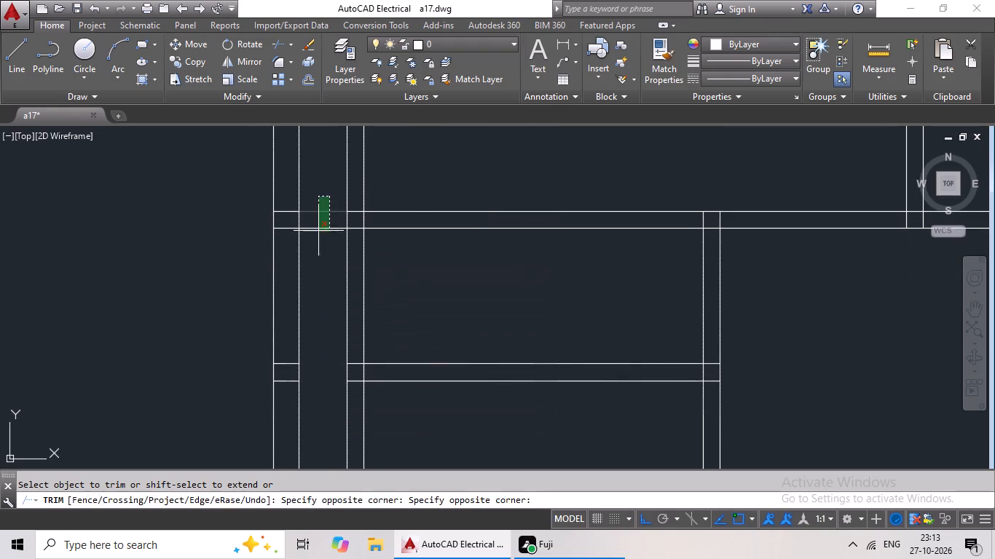
drag(318, 233, 314, 249)
click(314, 250)
Trim the next two full cross walls to the north out of the west strip.
scroll(315, 258, down, 4)
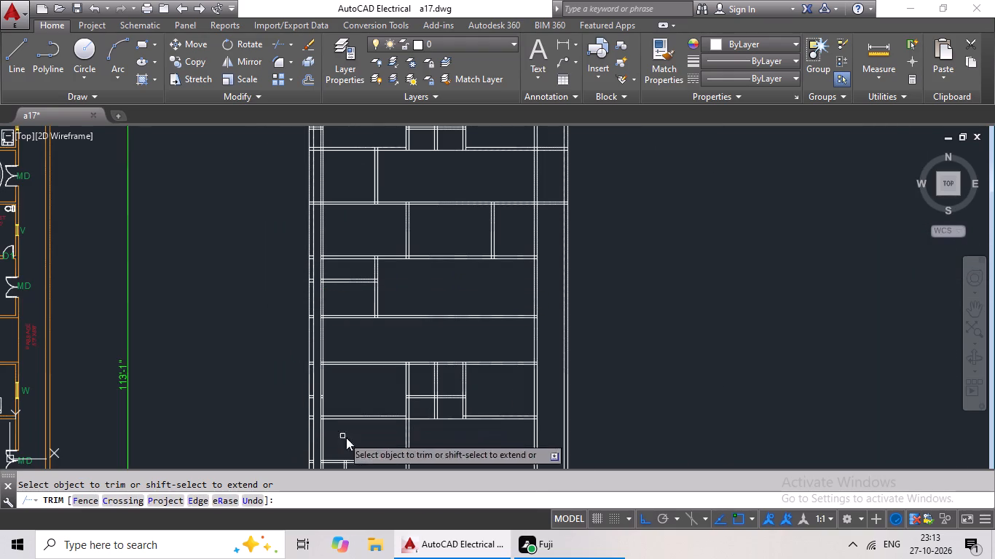
scroll(316, 194, up, 4)
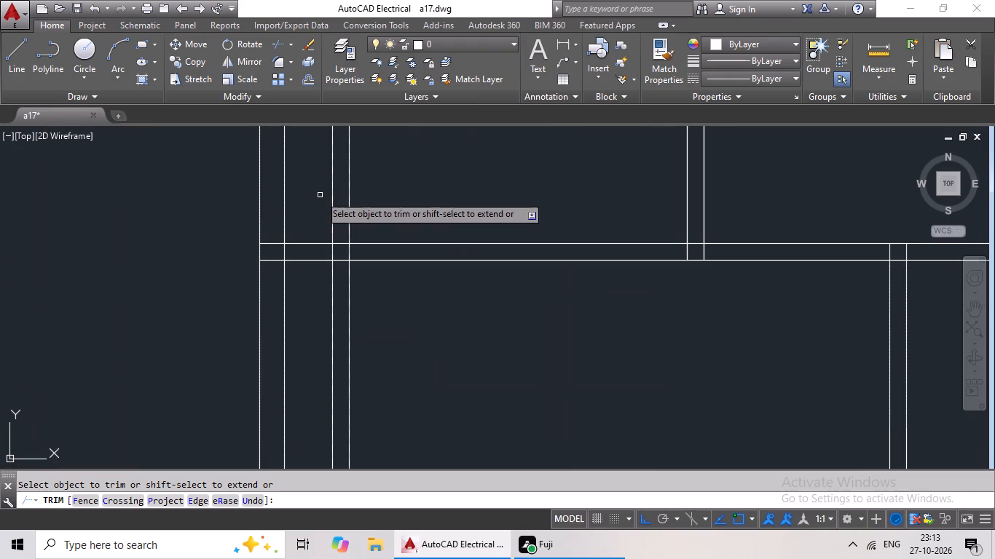
drag(318, 198, 298, 281)
scroll(311, 233, down, 2)
middle_drag(313, 223, 286, 405)
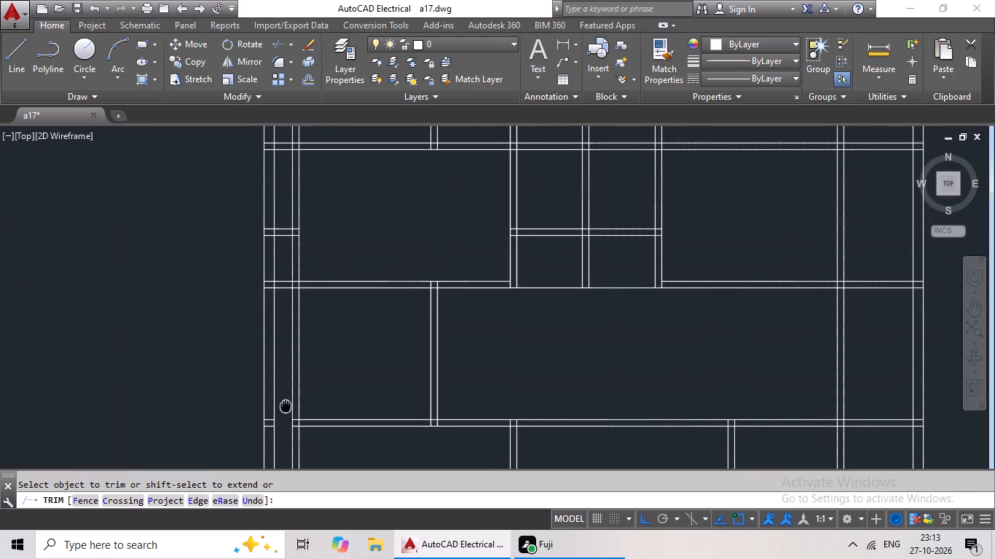
scroll(280, 269, up, 5)
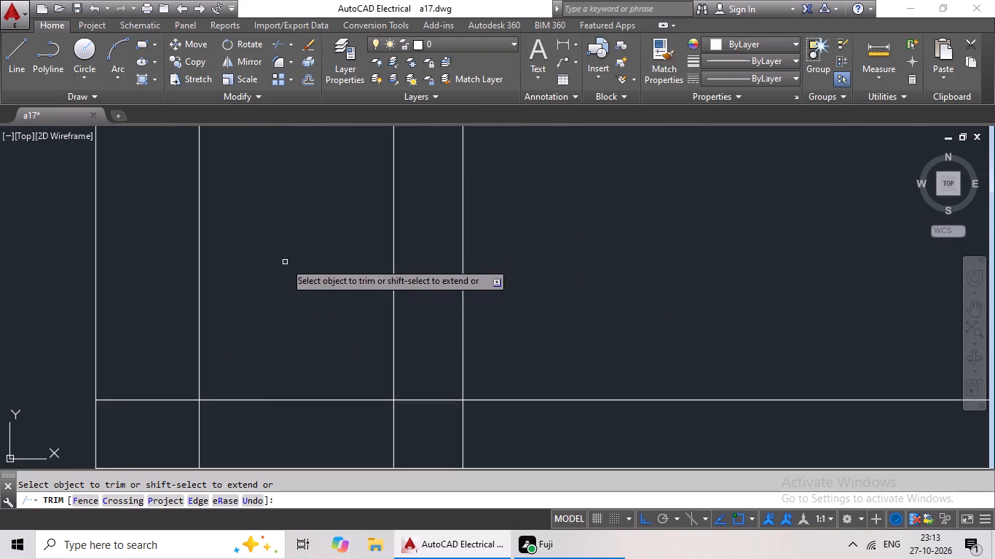
drag(285, 262, 253, 437)
middle_drag(275, 384, 310, 275)
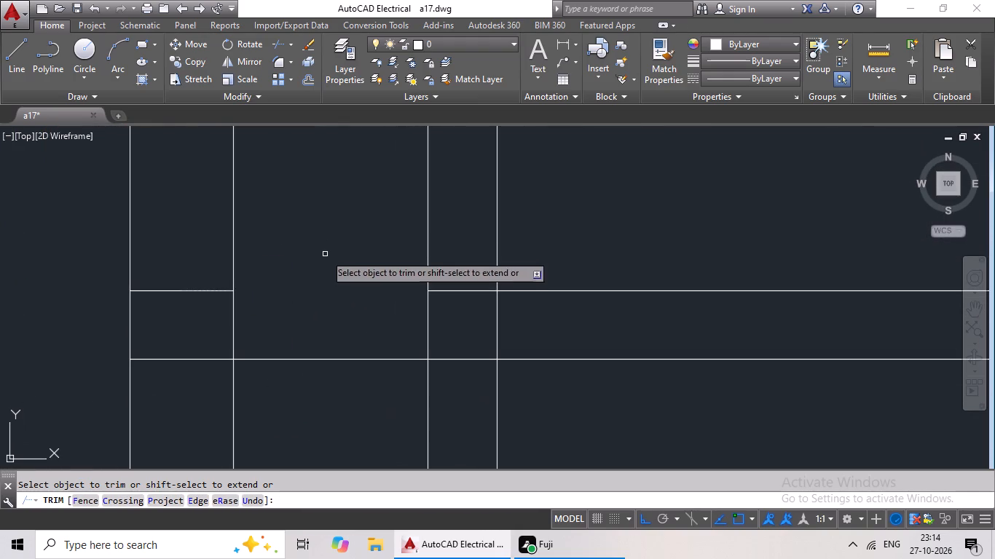
drag(321, 264, 302, 382)
Trim the short leftover wall lines below the northernmost interior wall out of the west strip.
scroll(302, 382, down, 2)
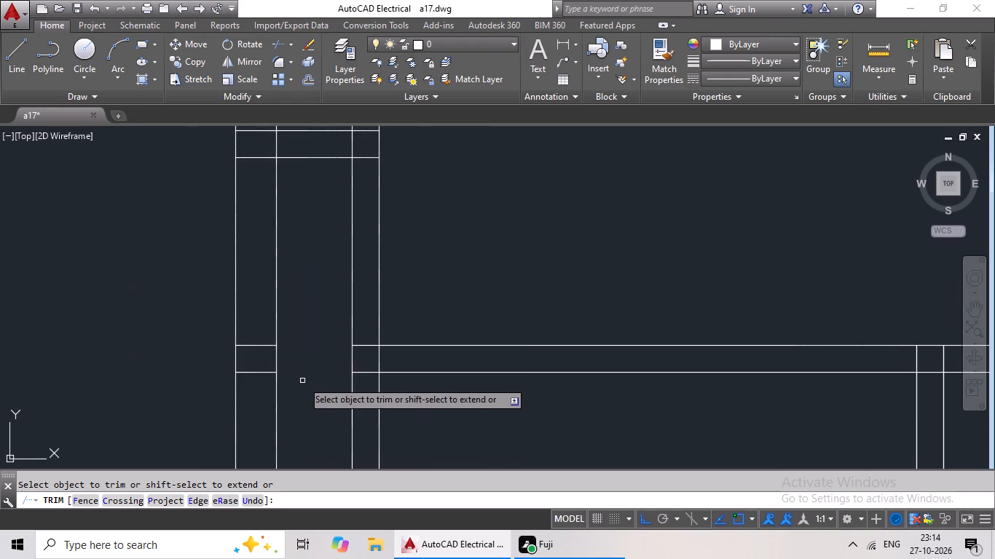
middle_drag(307, 318, 302, 420)
drag(315, 192, 303, 320)
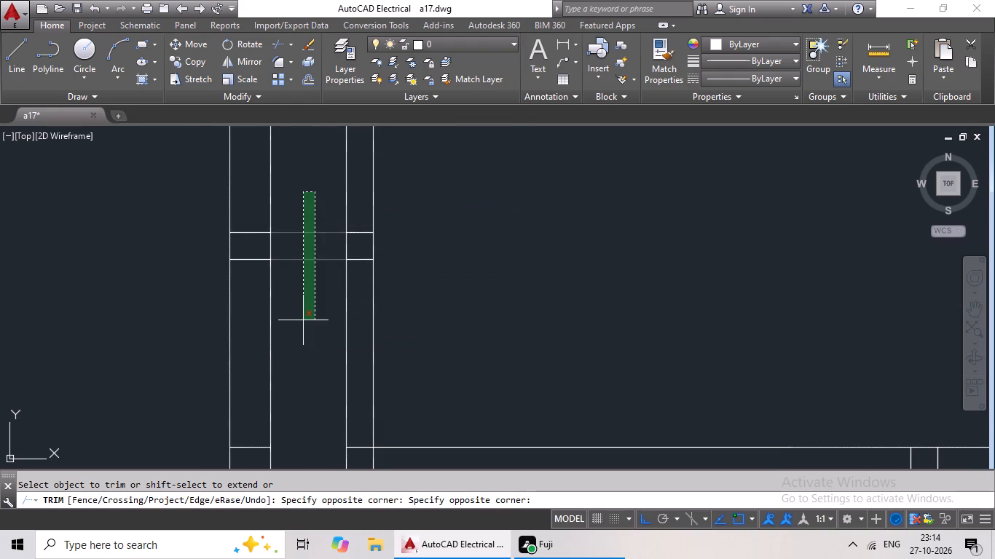
click(303, 320)
Trim the northernmost interior wall's two lines between the outer west wall and west interior wall, and end the trimming.
scroll(311, 247, down, 3)
middle_drag(307, 235, 307, 342)
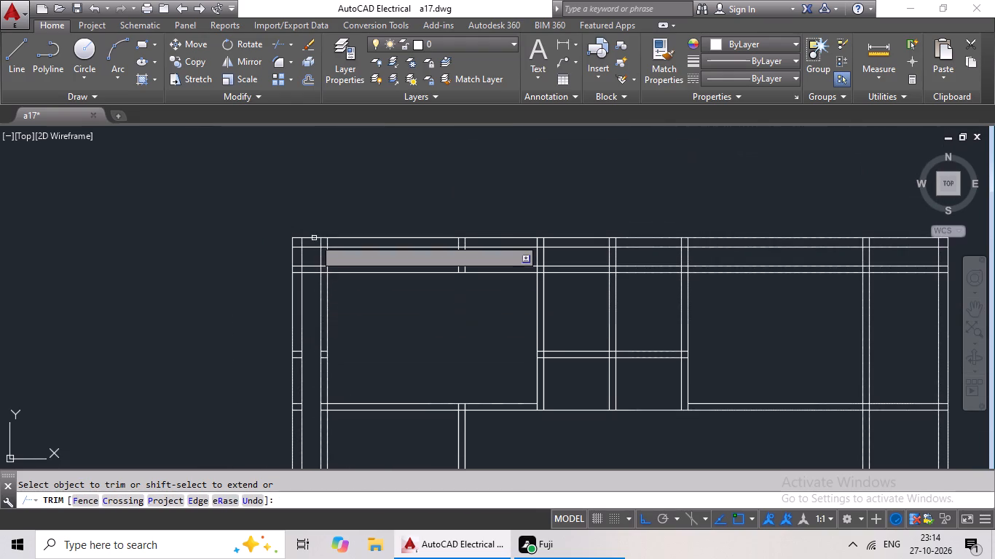
scroll(313, 237, up, 4)
drag(310, 268, 296, 419)
click(296, 419)
scroll(328, 349, down, 1)
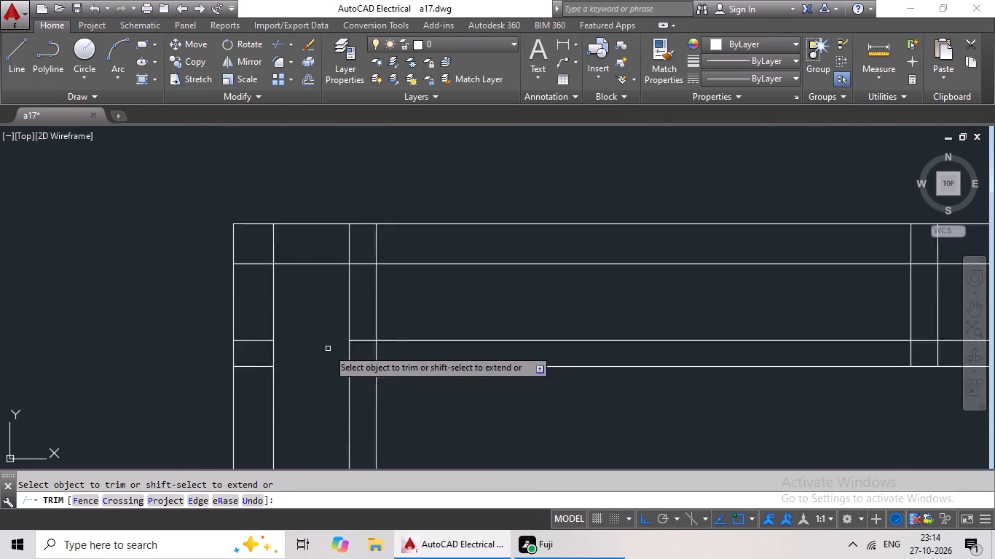
scroll(328, 349, down, 2)
key(Escape)
key(Escape)
key(Escape)
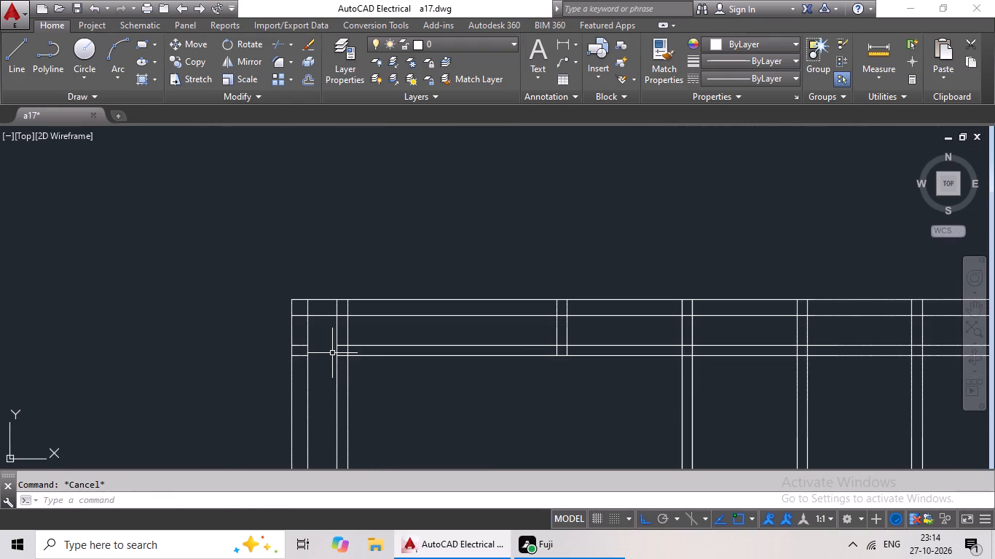
Trim the three westernmost vertical walls' lines between the outer north wall and the northernmost interior wall.
key(t)
key(r)
key(space)
key(space)
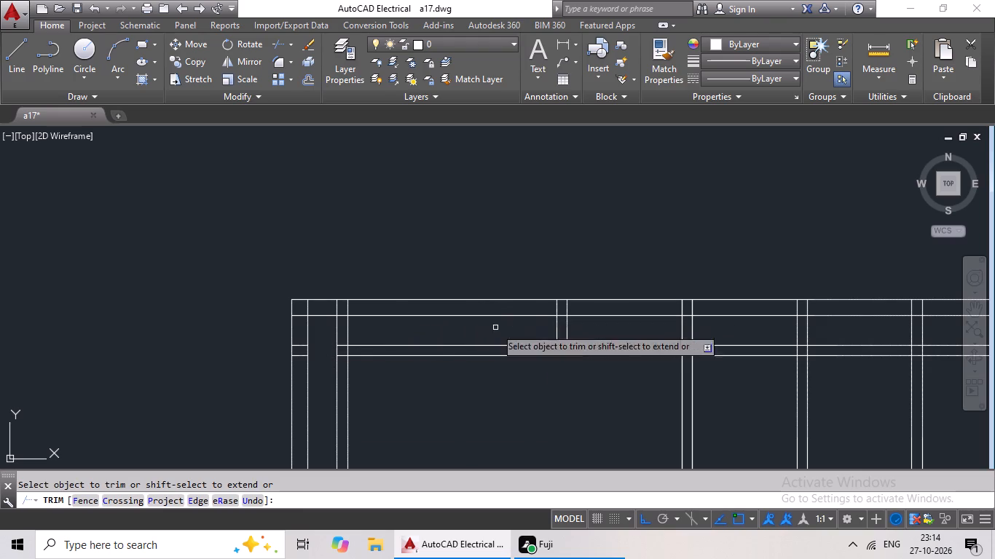
scroll(366, 333, up, 2)
drag(442, 315, 277, 335)
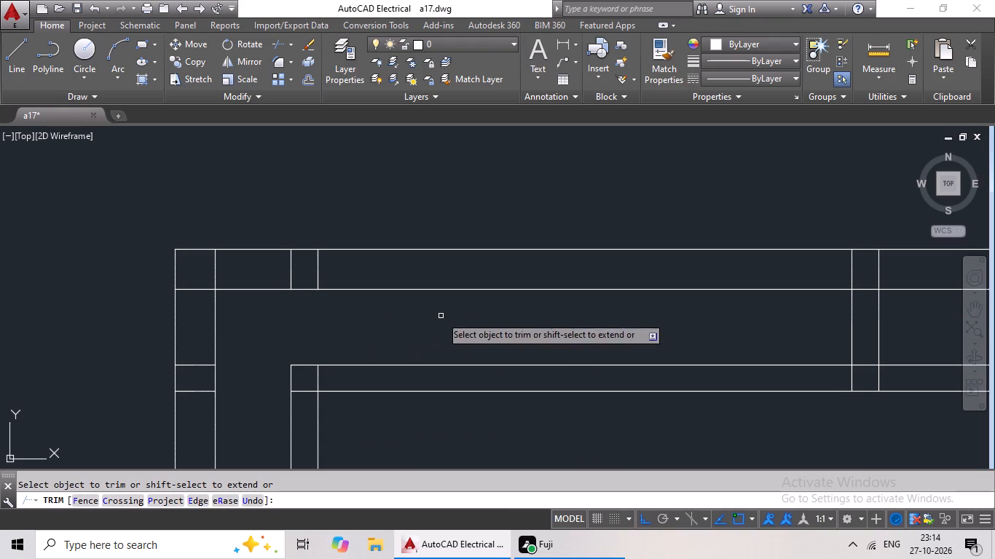
middle_drag(447, 311, 52, 301)
drag(606, 302, 334, 308)
drag(334, 308, 342, 309)
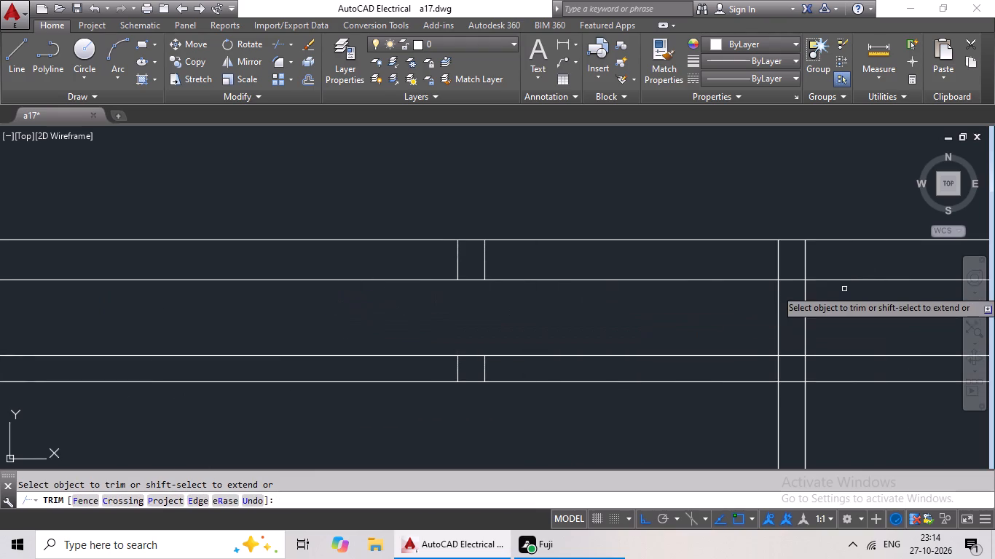
drag(852, 290, 620, 311)
click(620, 311)
Trim the remaining three interior vertical walls' lines between the outer north wall and the northernmost interior wall, through the east interior wall.
scroll(711, 314, down, 2)
middle_drag(712, 314, 135, 315)
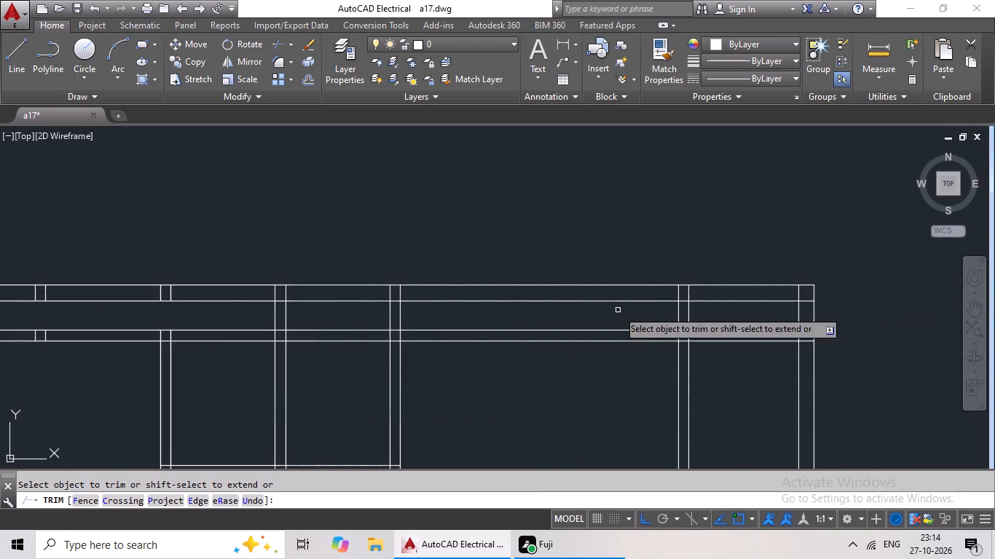
drag(721, 311, 629, 319)
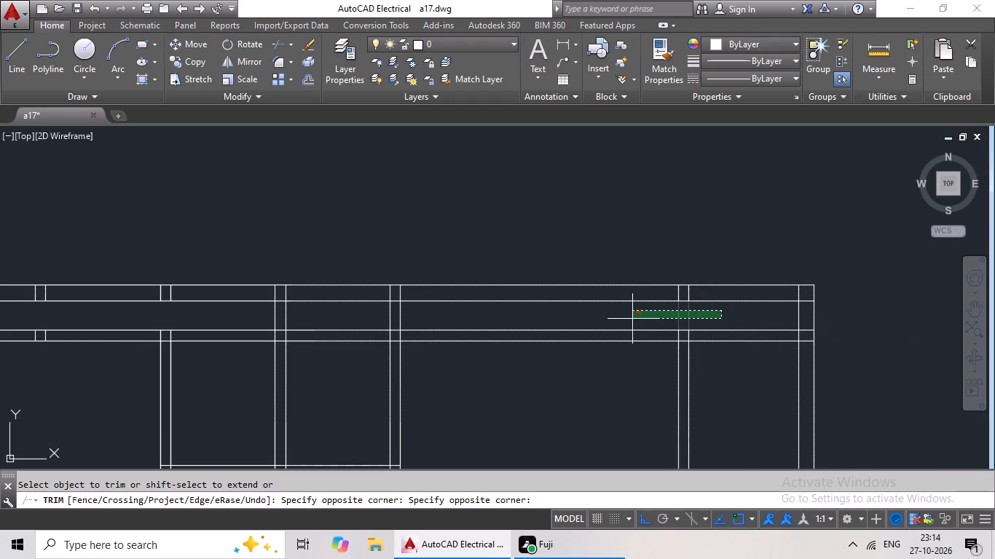
drag(629, 319, 243, 330)
scroll(649, 337, down, 1)
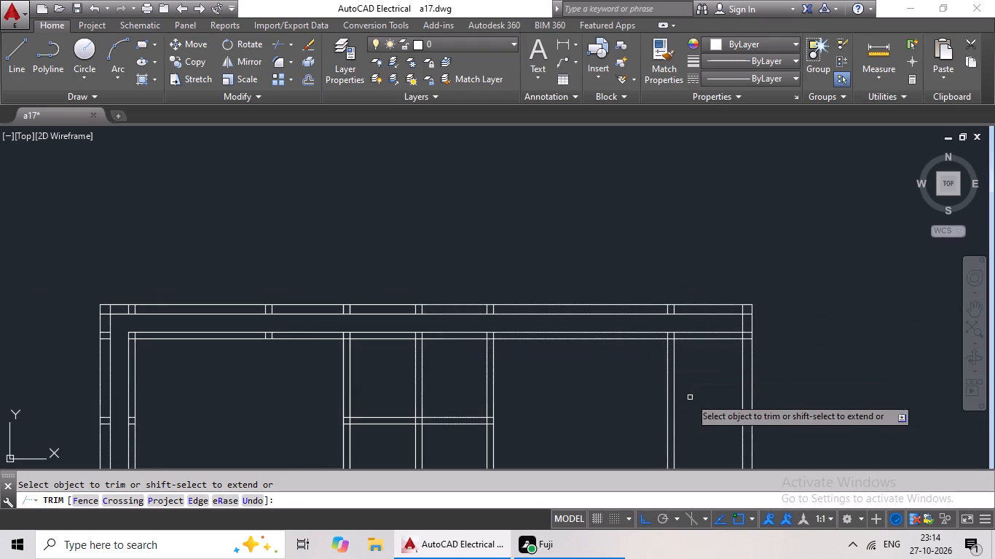
middle_drag(701, 388, 538, 334)
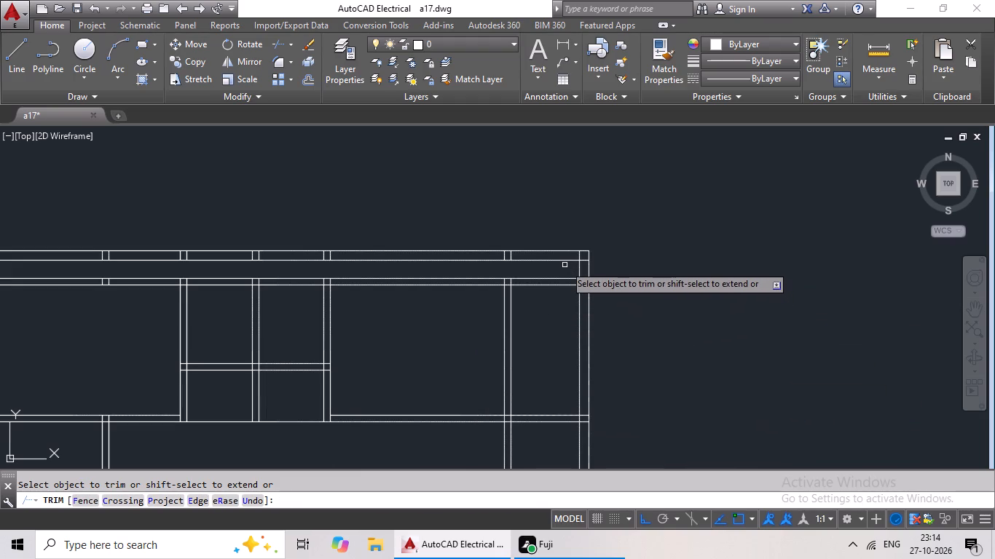
Trim the remaining horizontal walls' lines between the east interior wall and the outer east wall, and end the trimming.
scroll(564, 267, down, 1)
drag(567, 266, 557, 341)
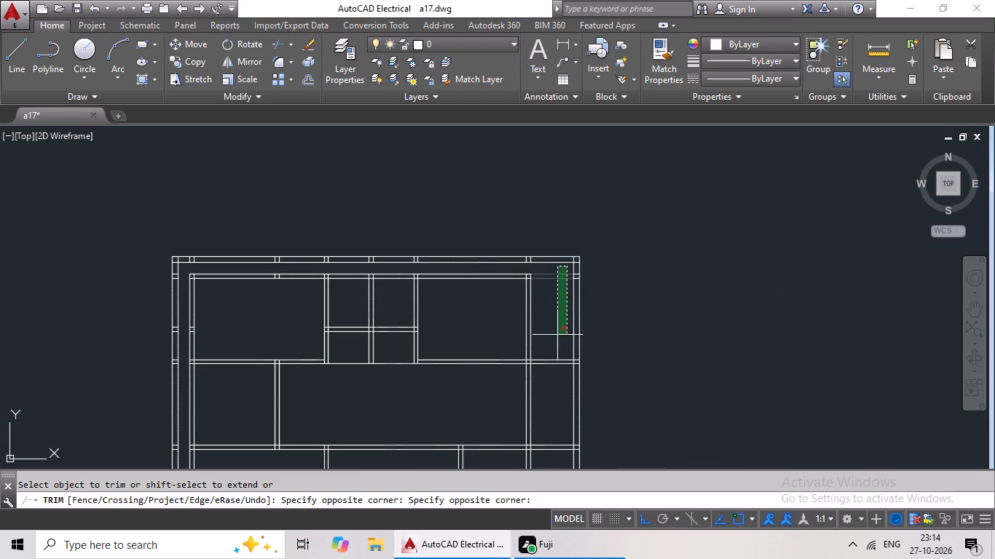
drag(557, 341, 546, 451)
middle_drag(551, 427, 554, 215)
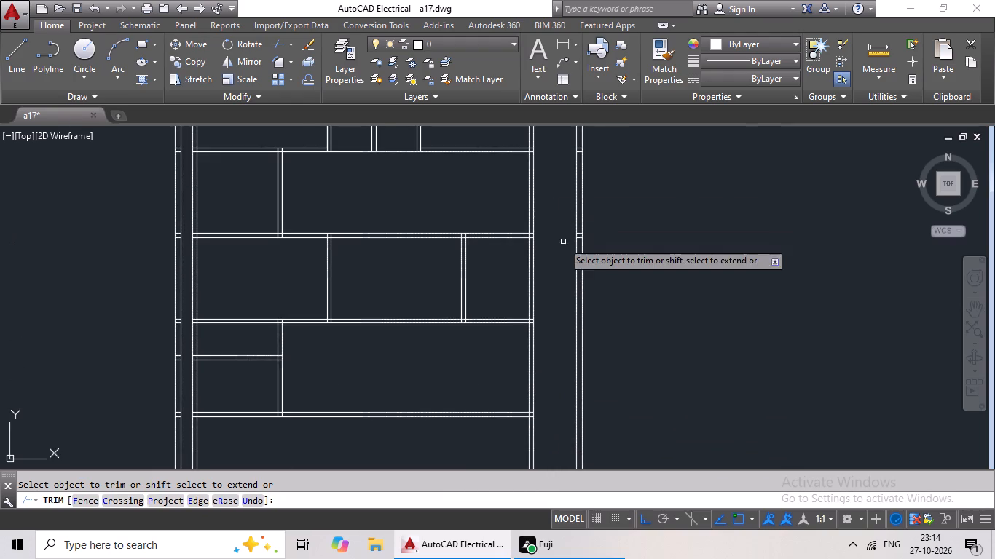
scroll(559, 251, down, 3)
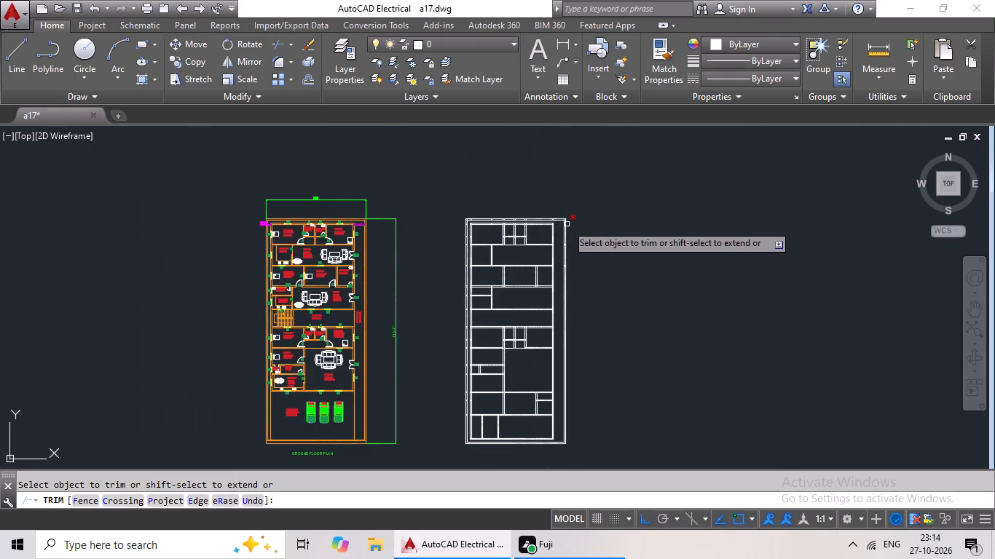
key(Escape)
Select the leftover line pairs inside the outer north and outer east walls nearest the plan's northeast corner.
scroll(563, 218, up, 8)
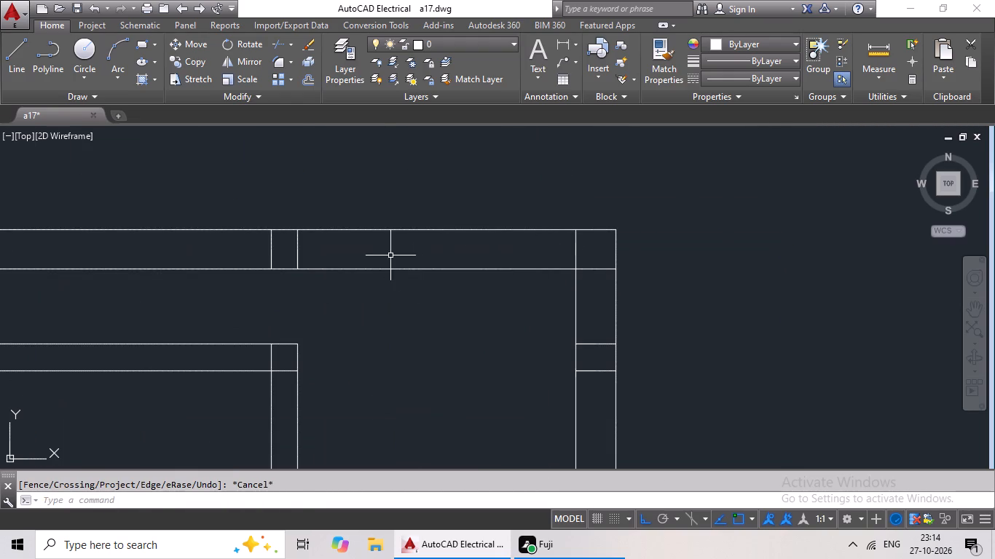
drag(379, 252, 230, 257)
scroll(396, 291, down, 2)
middle_drag(409, 298, 522, 205)
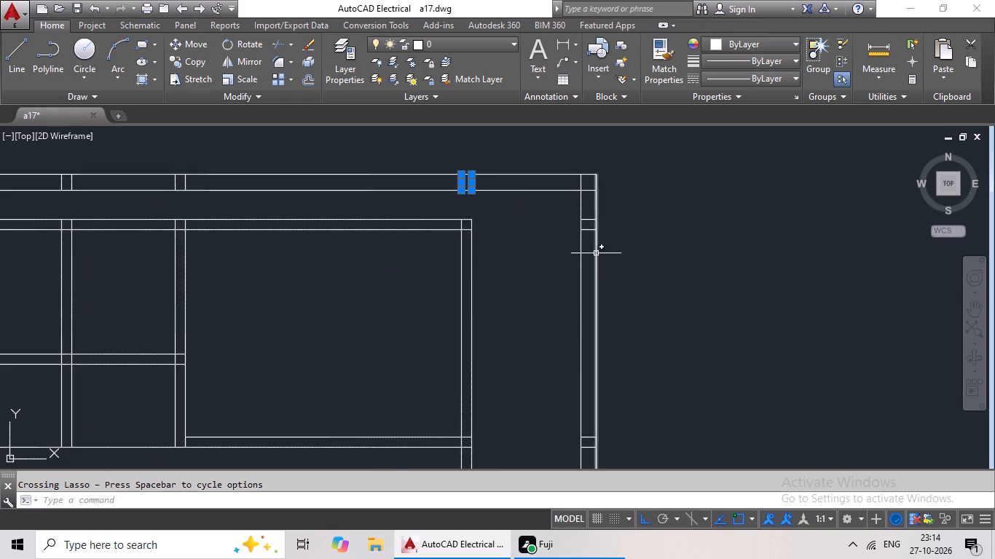
scroll(599, 239, up, 2)
drag(572, 164, 568, 278)
scroll(502, 250, down, 4)
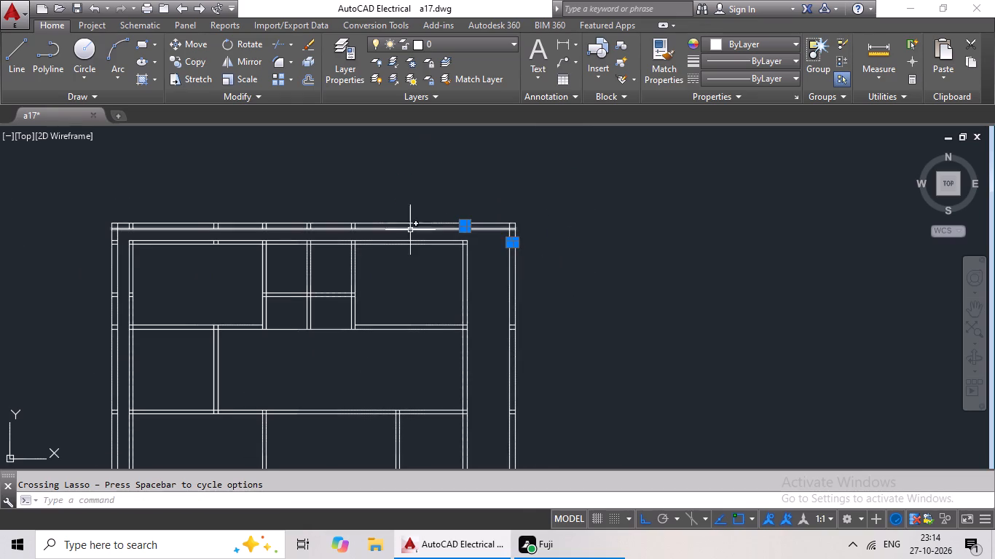
Add the other five leftover vertical line pairs inside the outer north wall to the selection, working westward.
middle_drag(403, 229, 504, 244)
scroll(455, 245, up, 5)
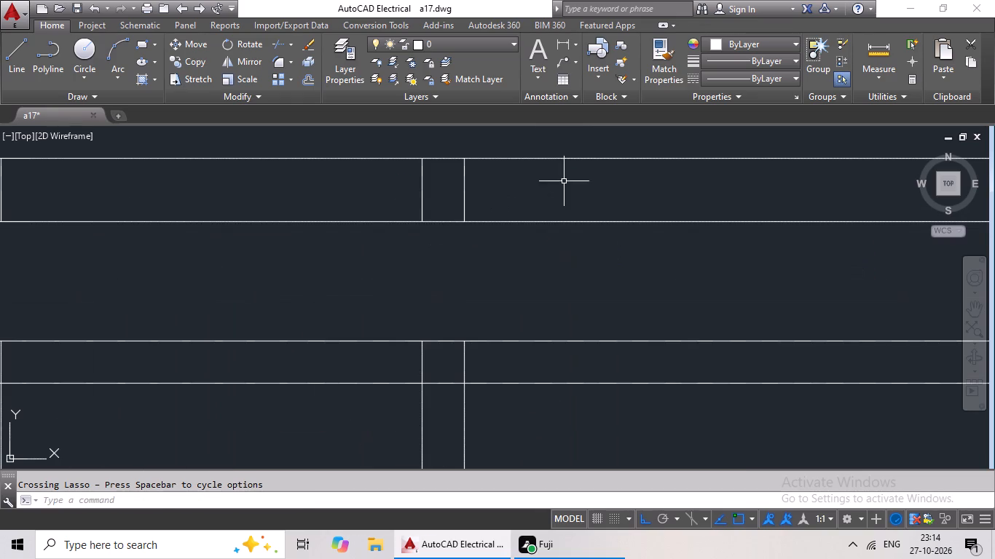
drag(563, 181, 378, 204)
middle_drag(382, 228, 814, 306)
drag(541, 266, 312, 275)
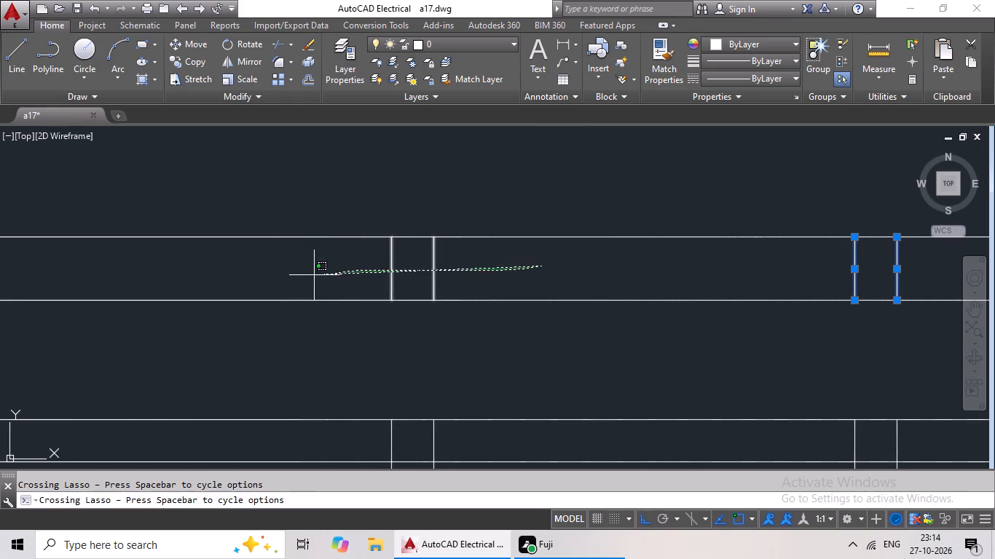
drag(312, 275, 312, 275)
middle_drag(337, 283, 989, 283)
drag(711, 260, 475, 272)
middle_drag(613, 308, 715, 326)
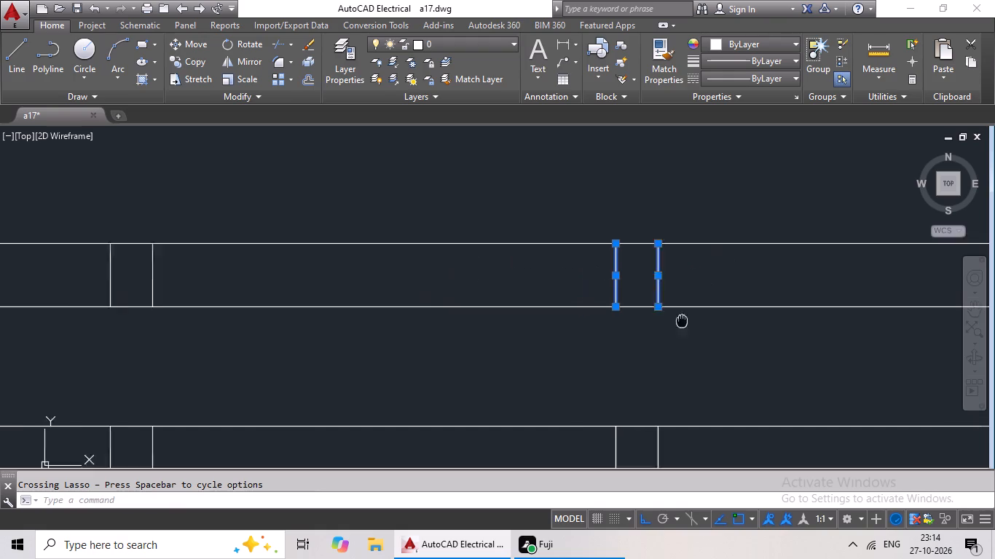
middle_drag(715, 326, 937, 334)
drag(693, 313, 391, 313)
scroll(410, 336, down, 3)
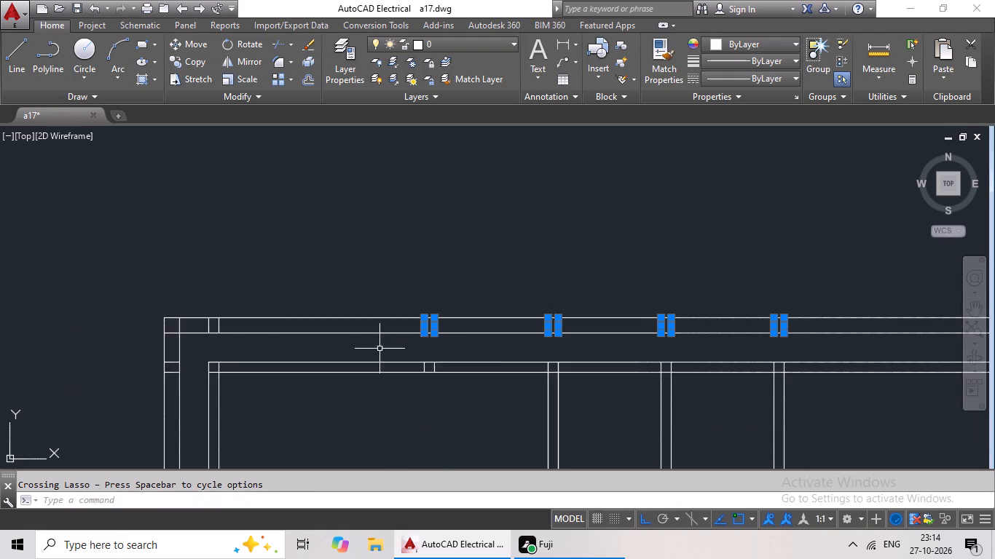
middle_drag(366, 352, 667, 344)
scroll(522, 318, up, 3)
drag(577, 314, 452, 338)
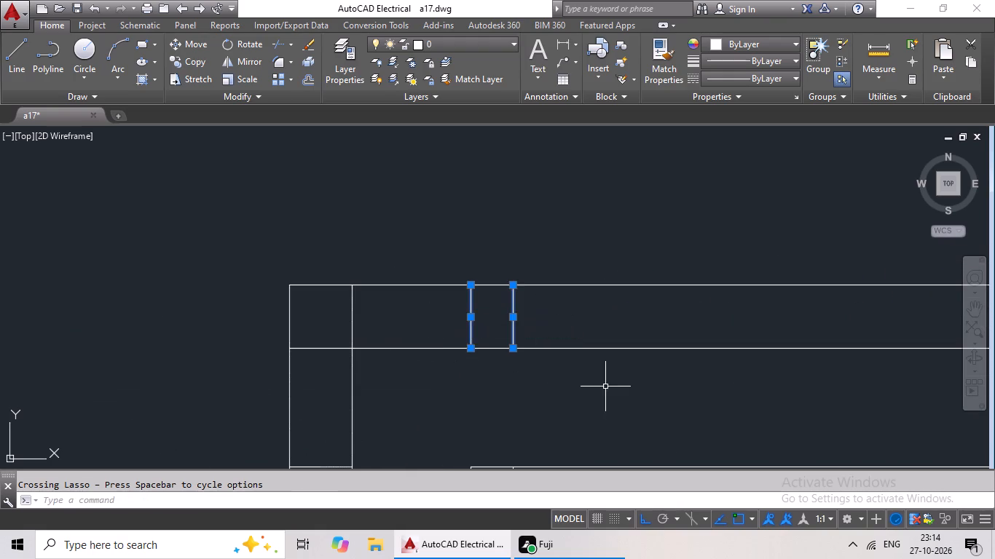
Add the leftover pair crossing the outer west wall near the northwest corner and the stub pair inside the northernmost interior wall.
middle_drag(607, 386, 671, 158)
drag(398, 210, 371, 317)
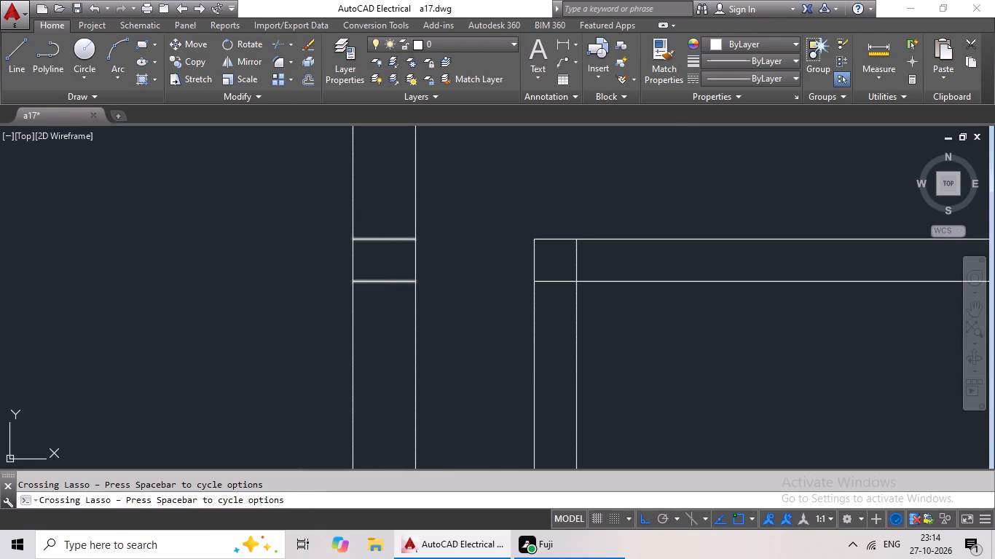
scroll(455, 319, down, 2)
middle_drag(460, 320, 519, 57)
middle_drag(575, 258, 347, 431)
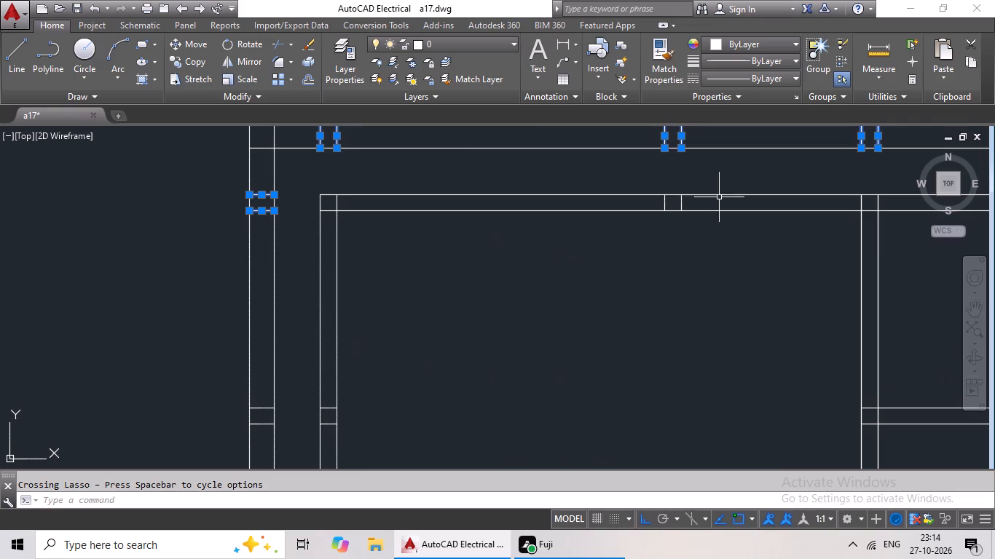
scroll(717, 198, up, 3)
drag(740, 209, 452, 233)
Add the leftover pairs crossing the west interior and outer west walls, level with the northern small rooms' partition, to the selection.
scroll(617, 255, down, 3)
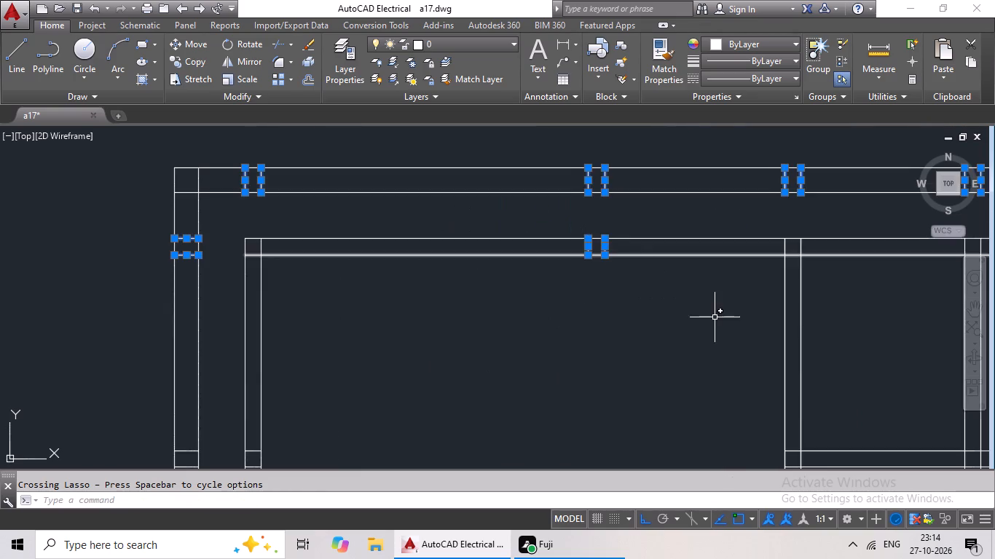
middle_drag(725, 320, 288, 245)
scroll(449, 236, down, 2)
middle_drag(452, 242, 503, 157)
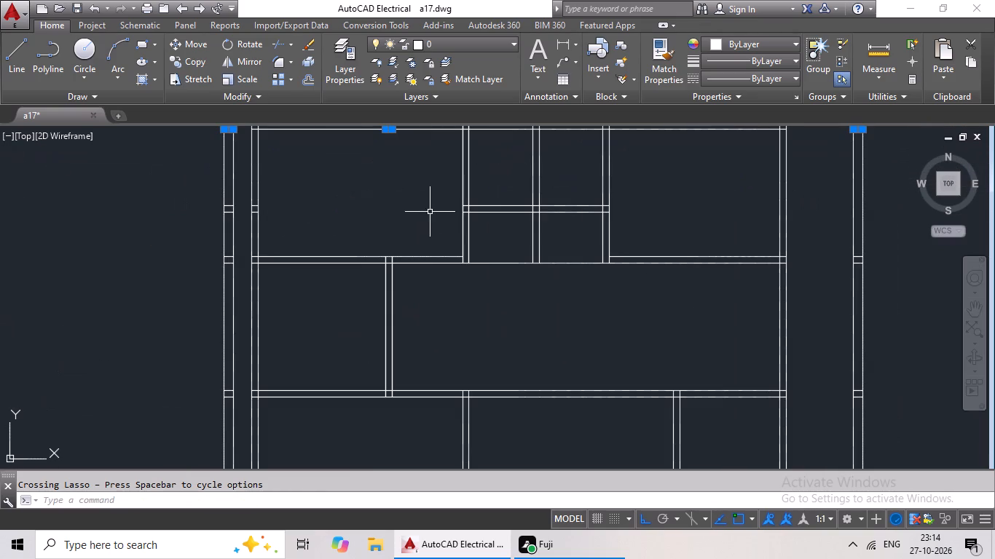
middle_drag(339, 244, 405, 217)
scroll(288, 175, up, 3)
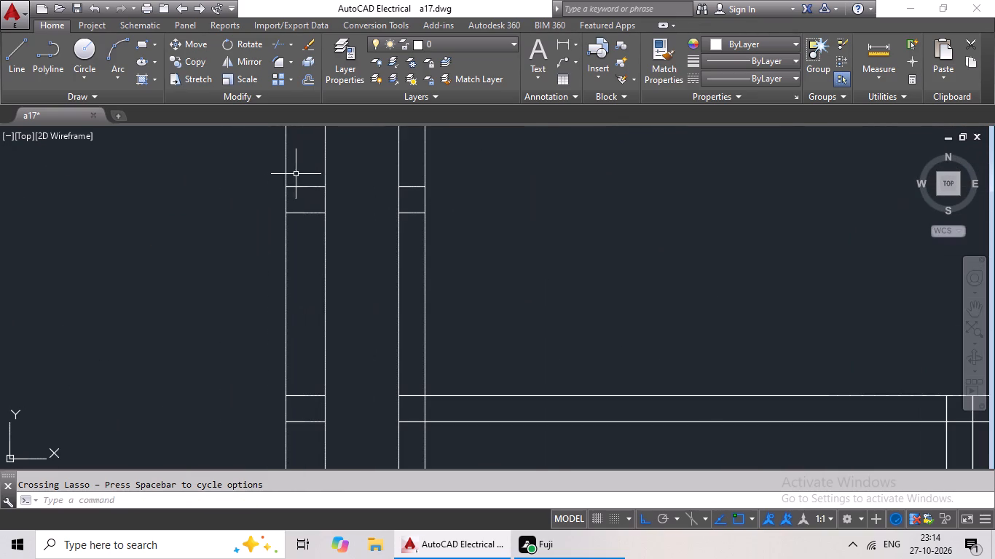
scroll(413, 183, up, 3)
drag(414, 183, 394, 313)
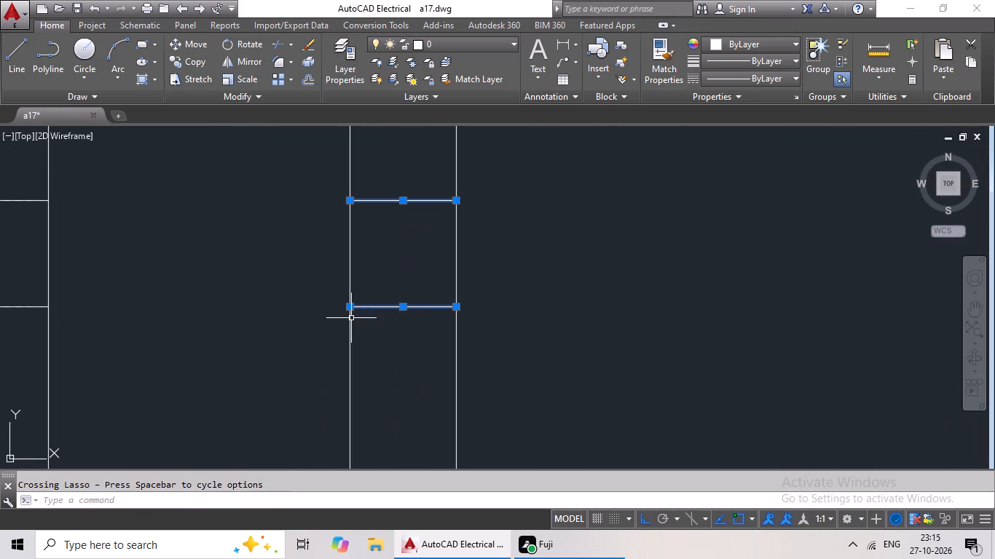
scroll(345, 316, down, 2)
middle_drag(345, 311, 543, 293)
drag(403, 234, 388, 314)
Add the outer west wall's leftover pairs level with the next two full horizontal walls southward to the selection.
scroll(468, 282, down, 1)
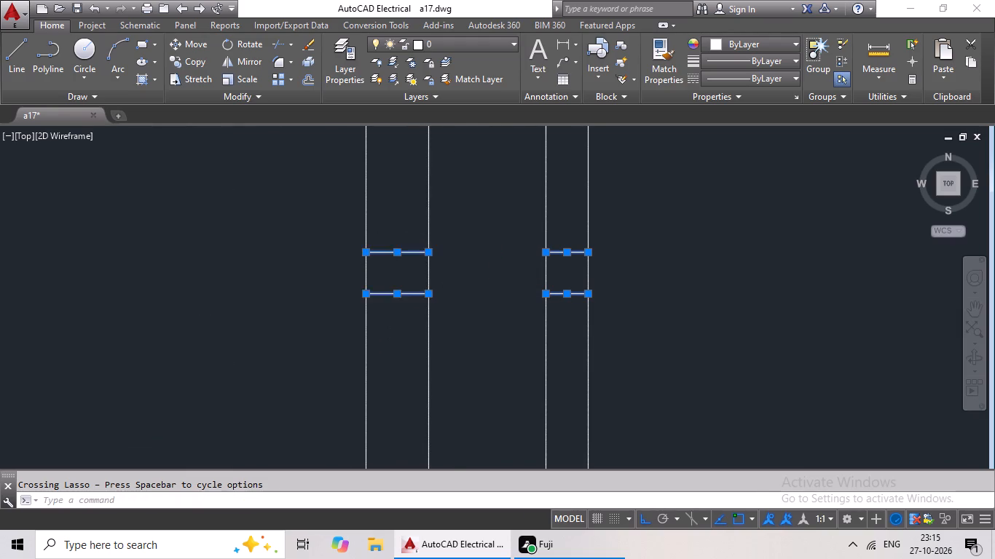
scroll(468, 282, down, 2)
middle_drag(470, 295, 499, 142)
scroll(492, 202, up, 4)
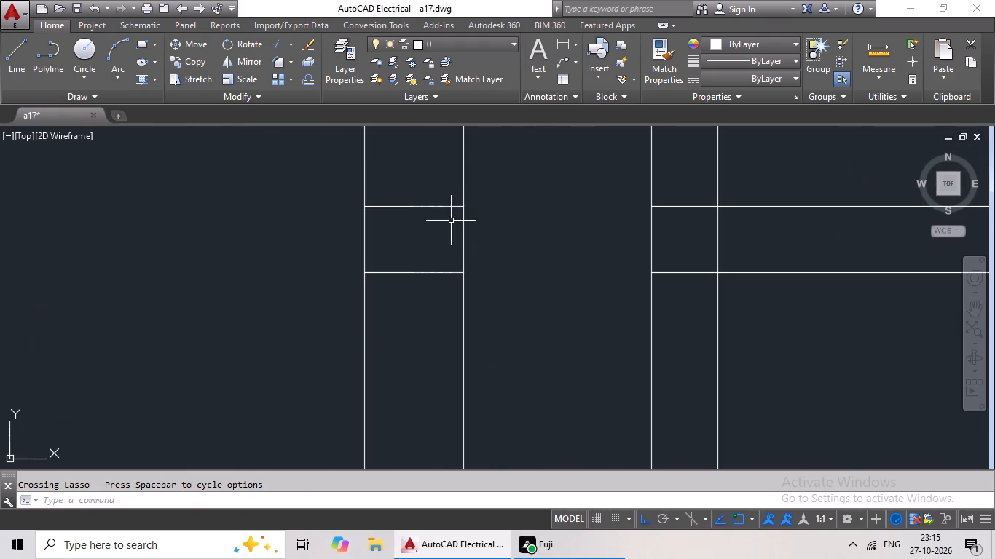
drag(433, 186, 410, 306)
scroll(470, 272, down, 5)
middle_drag(565, 315, 569, 313)
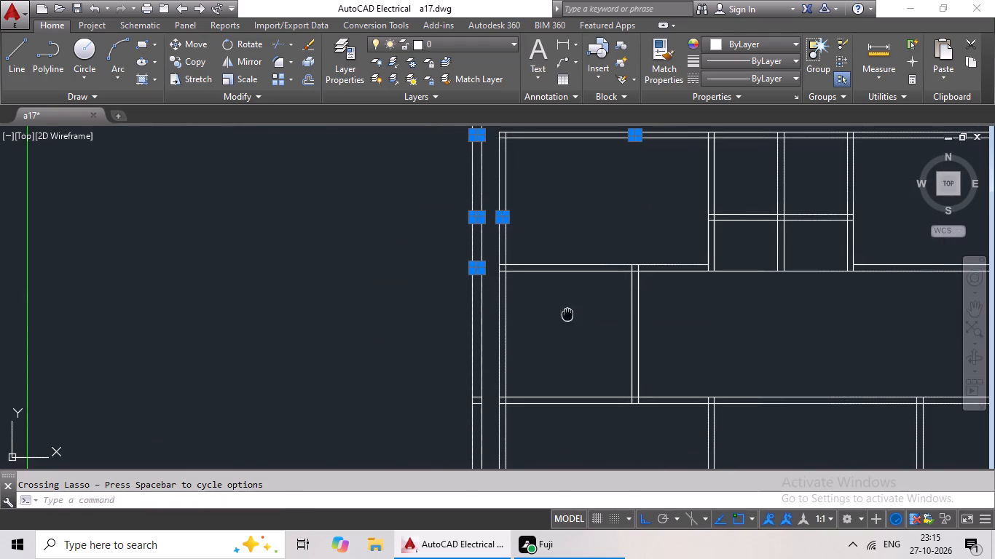
middle_drag(569, 313, 578, 242)
scroll(497, 333, up, 4)
drag(452, 282, 436, 357)
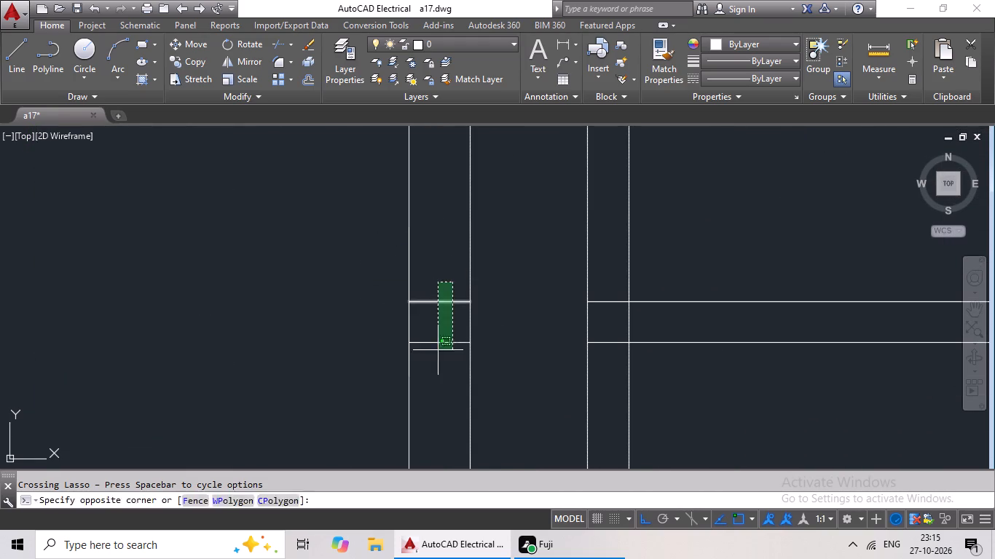
drag(436, 357, 432, 365)
Add the outer west wall's leftover pairs level with the next full horizontal wall and the short west-room partition below it.
scroll(581, 349, down, 2)
middle_drag(666, 367, 503, 333)
scroll(499, 331, down, 2)
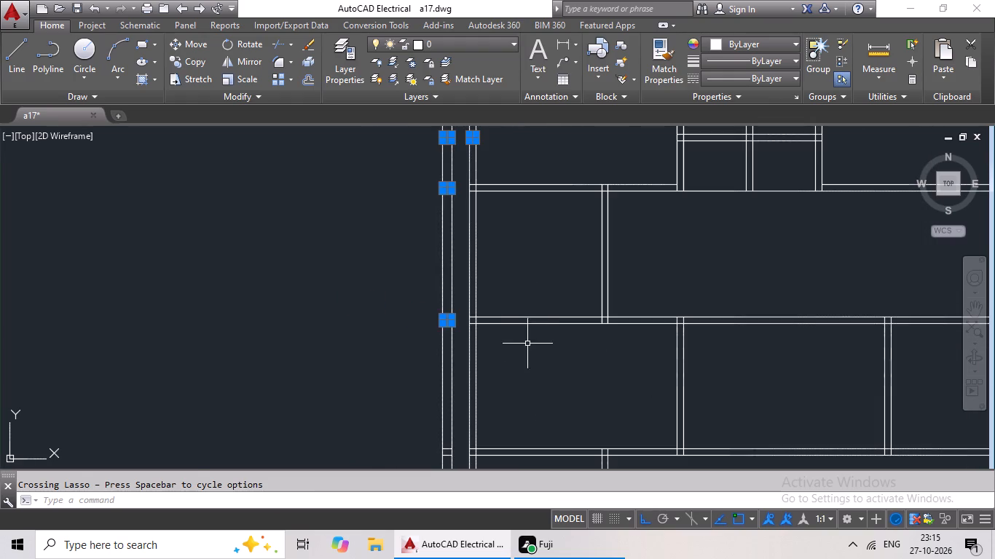
scroll(527, 344, down, 1)
middle_drag(536, 357, 545, 296)
scroll(503, 354, up, 5)
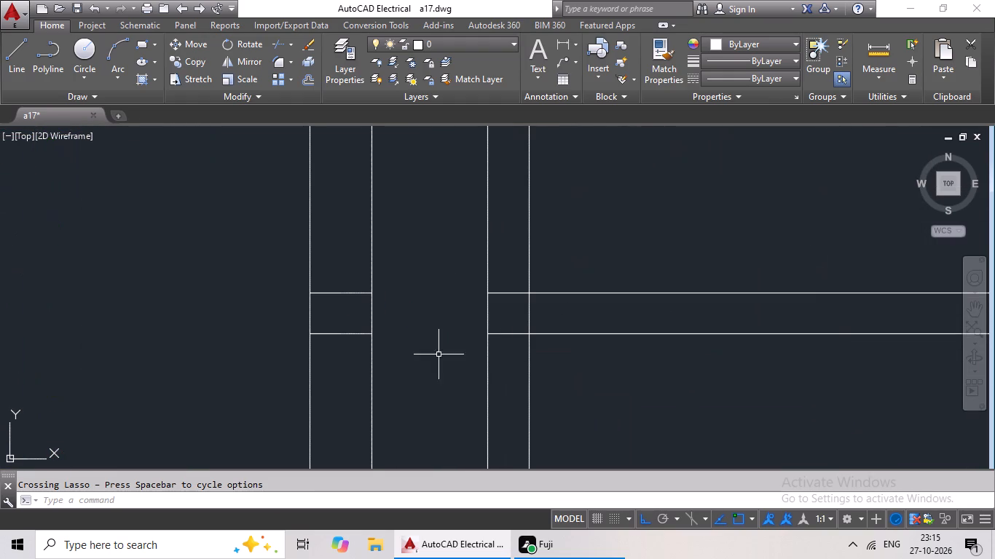
drag(353, 269, 338, 359)
scroll(417, 355, down, 2)
middle_drag(423, 349, 428, 334)
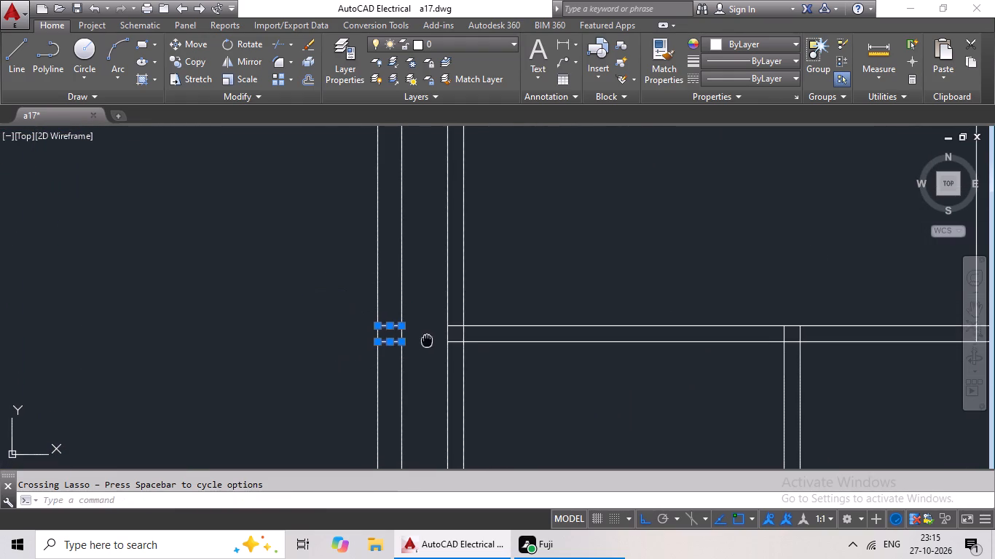
middle_drag(428, 334, 459, 186)
scroll(435, 336, up, 3)
drag(398, 234, 380, 333)
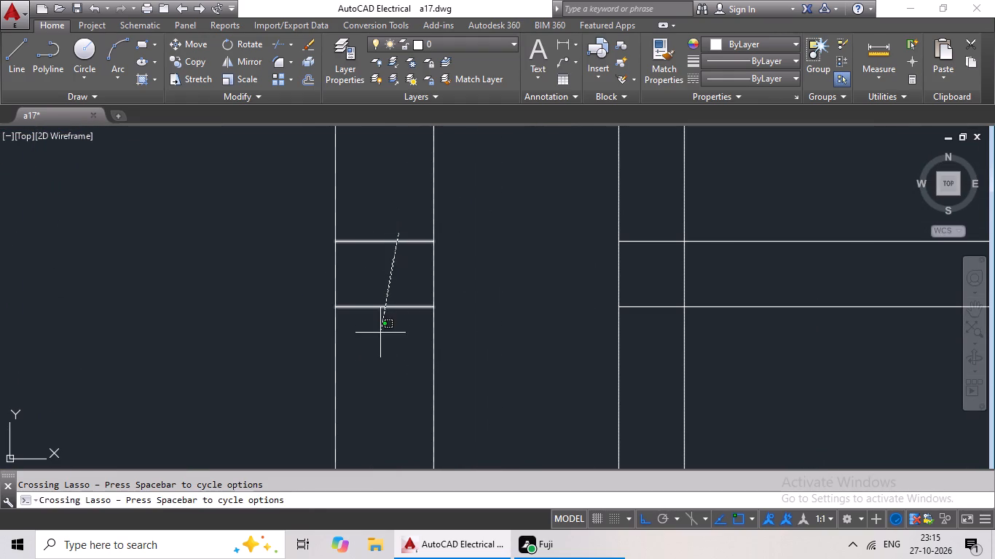
drag(380, 333, 379, 334)
Add the outer west wall's leftover pairs level with the two horizontal walls bounding the plan's middle room to the selection.
scroll(473, 293, down, 5)
scroll(473, 384, up, 3)
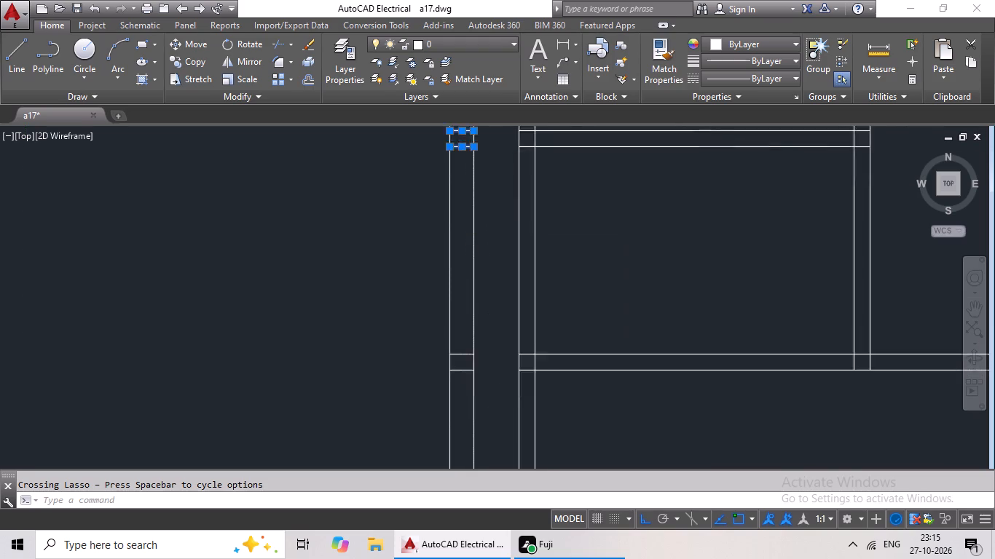
scroll(465, 391, up, 3)
drag(453, 154, 421, 305)
scroll(467, 279, down, 6)
scroll(489, 395, up, 4)
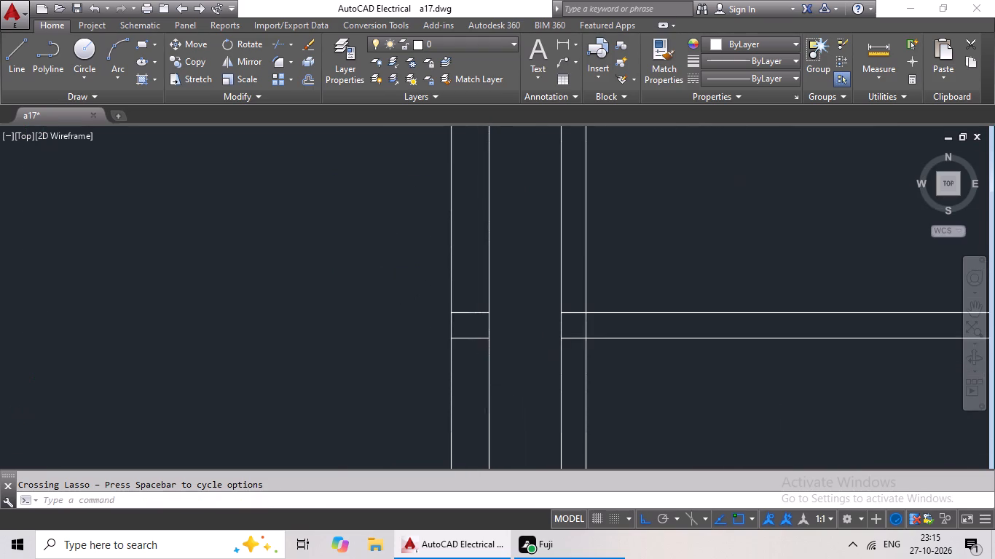
scroll(479, 359, up, 1)
drag(485, 212, 455, 352)
Add the leftover pairs crossing the outer west and west interior walls, level with the southern small rooms' partition, to the selection.
scroll(563, 300, down, 2)
middle_drag(562, 307, 579, 231)
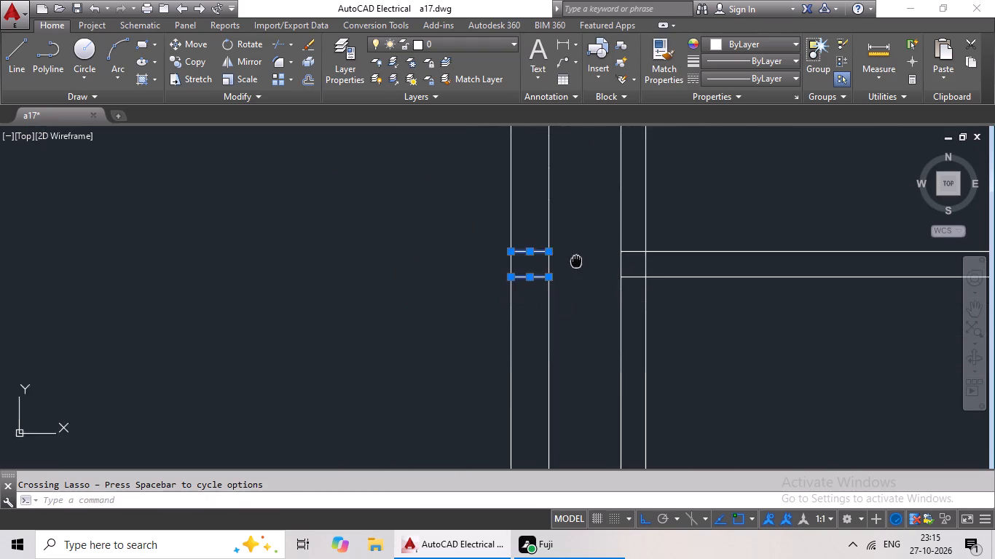
middle_drag(579, 231, 588, 138)
middle_drag(549, 405, 549, 167)
scroll(551, 205, up, 3)
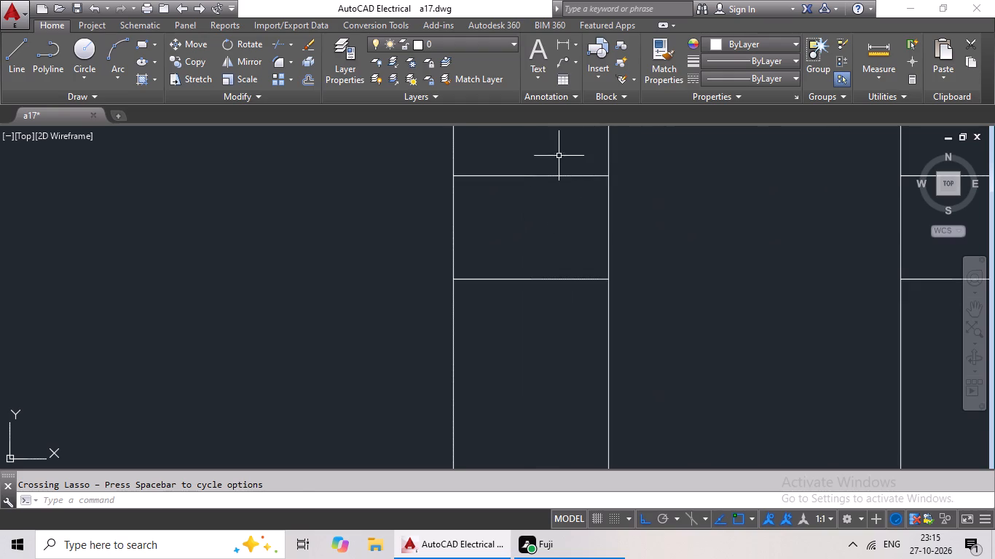
drag(559, 154, 515, 322)
scroll(698, 251, down, 3)
middle_drag(700, 250, 529, 260)
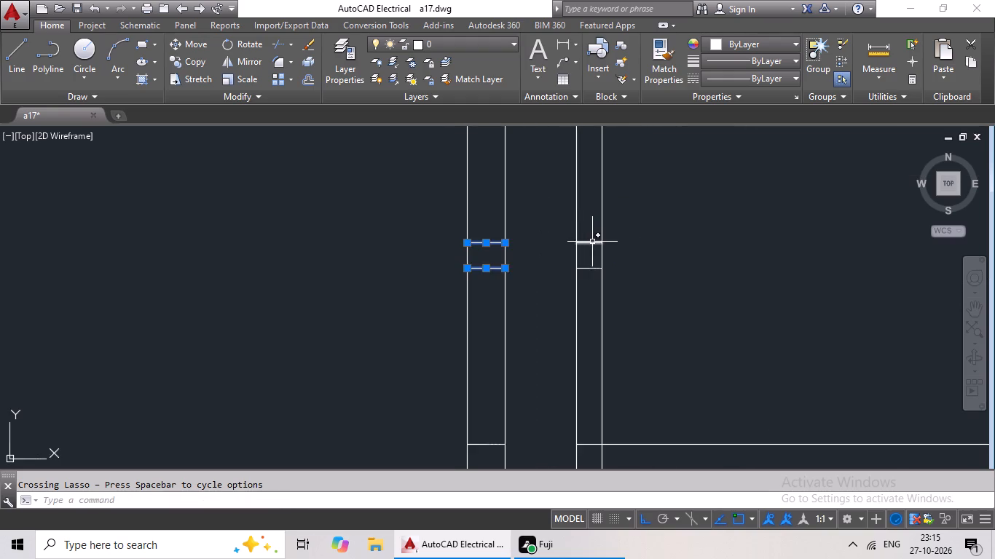
scroll(592, 242, up, 4)
drag(603, 226, 558, 419)
Add the outer west wall's leftover pairs level with the wall below the southern small rooms and the next west-room wall southward to the selection.
scroll(645, 354, down, 2)
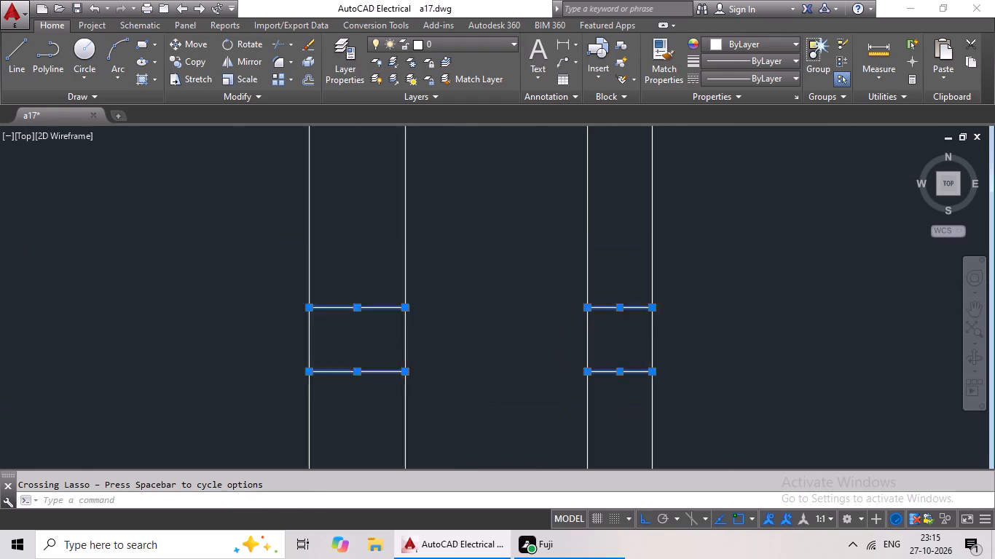
scroll(653, 344, down, 5)
middle_drag(718, 346, 513, 279)
scroll(542, 285, down, 1)
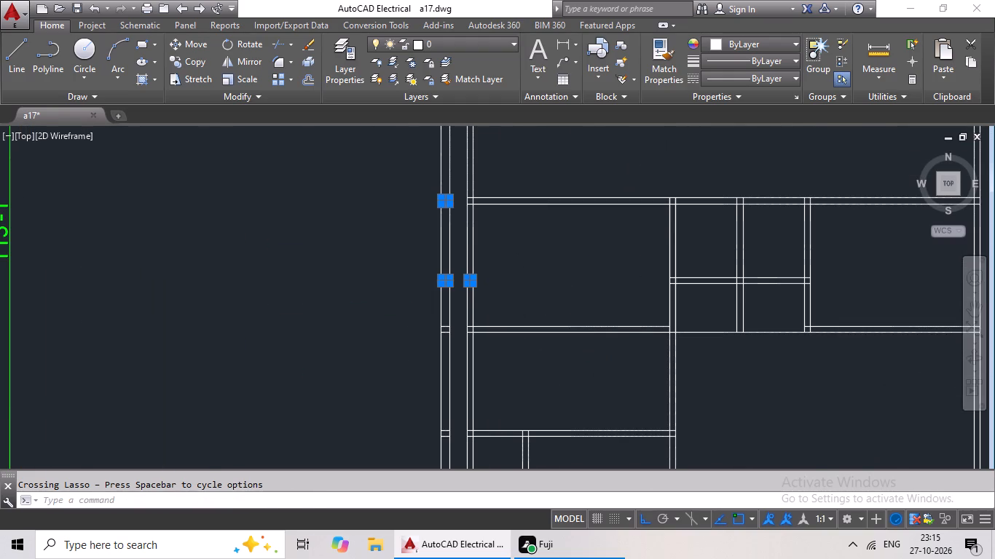
middle_drag(541, 286, 540, 229)
middle_drag(540, 204, 540, 185)
scroll(490, 245, up, 4)
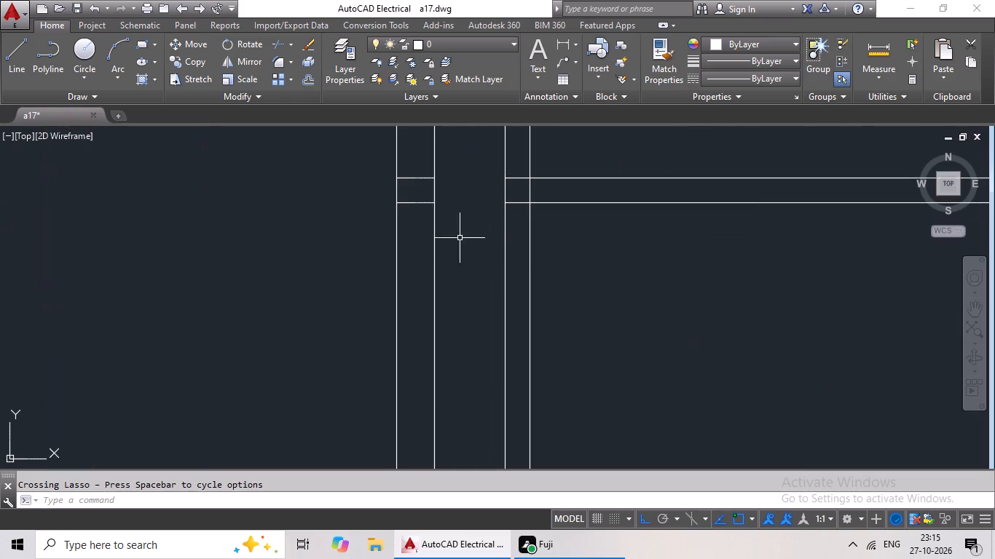
drag(428, 155, 409, 232)
scroll(443, 231, down, 3)
middle_drag(447, 266, 470, 173)
scroll(457, 231, up, 5)
drag(466, 204, 447, 306)
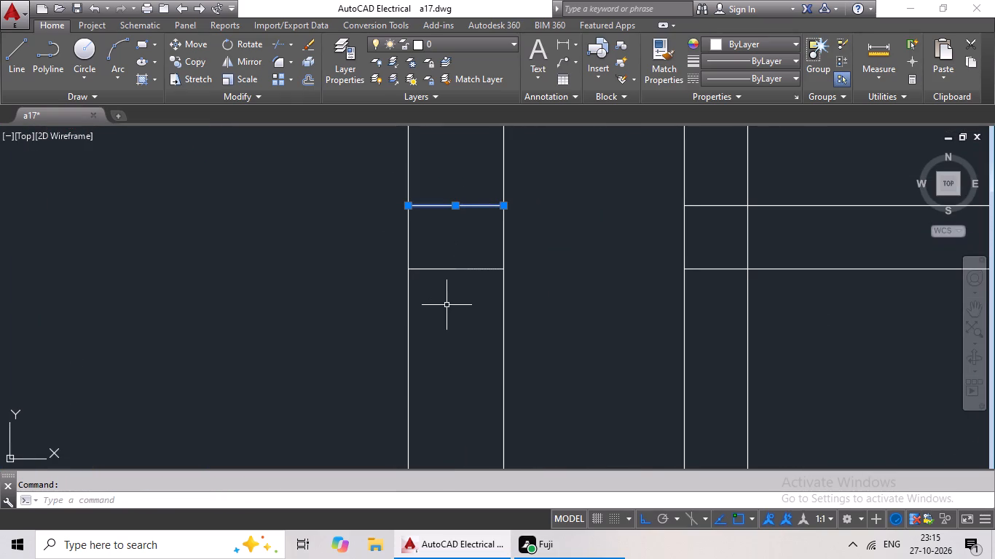
drag(447, 306, 447, 308)
drag(464, 169, 451, 306)
Add the outer west wall's leftover pairs level with the narrow west room's lower wall and the next full horizontal wall to the selection.
scroll(517, 270, down, 3)
middle_drag(546, 292, 538, 139)
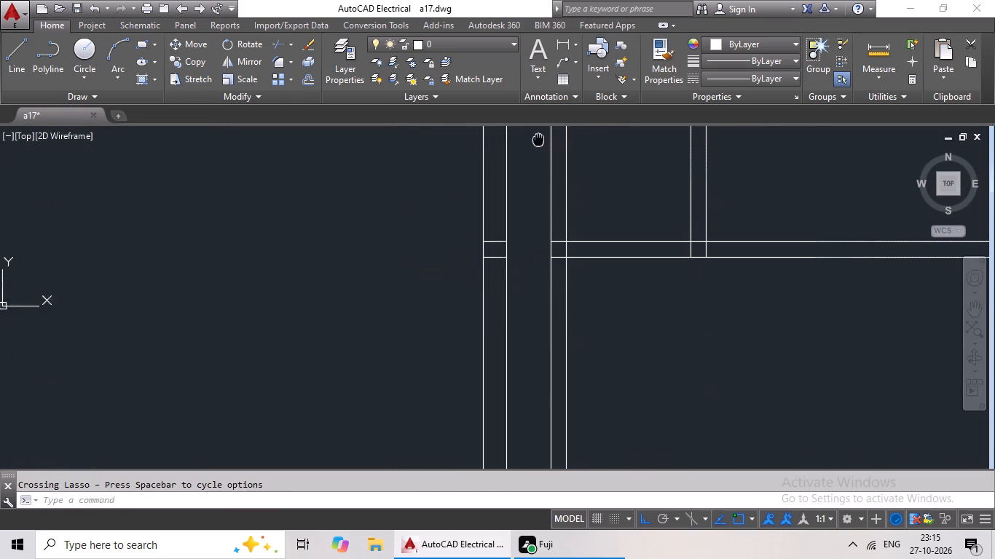
scroll(493, 241, up, 3)
drag(505, 214, 482, 339)
scroll(567, 290, down, 3)
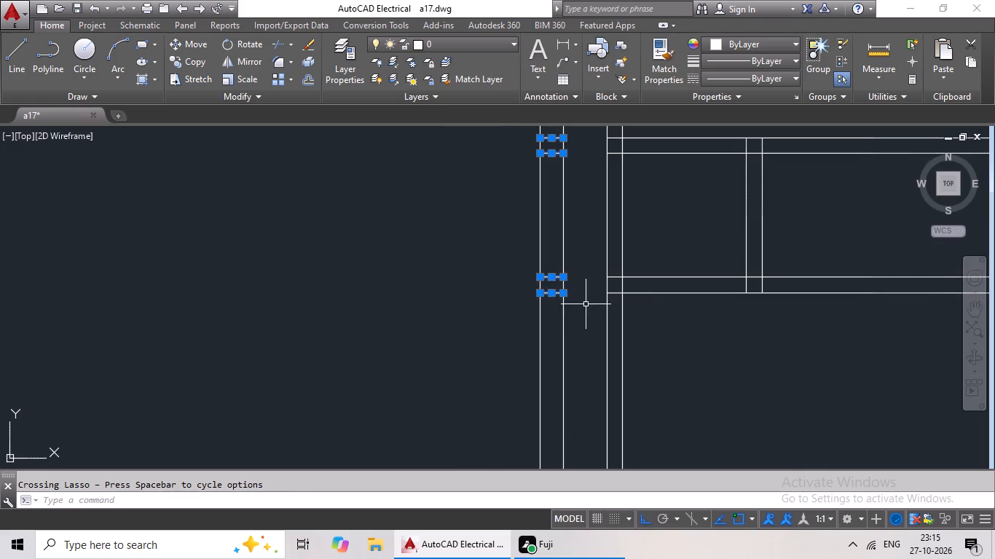
middle_drag(591, 305, 562, 123)
scroll(522, 388, up, 5)
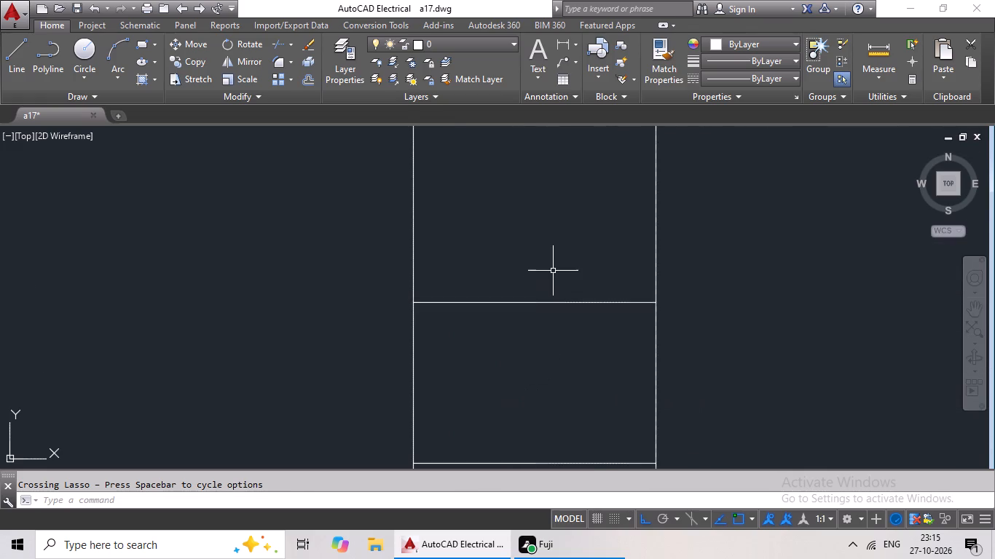
scroll(553, 271, down, 2)
drag(554, 259, 532, 371)
Add the leftover pairs crossing the west interior and outer west walls, level with the small southeast room's partition, to the selection.
scroll(596, 333, down, 4)
middle_drag(606, 336, 607, 321)
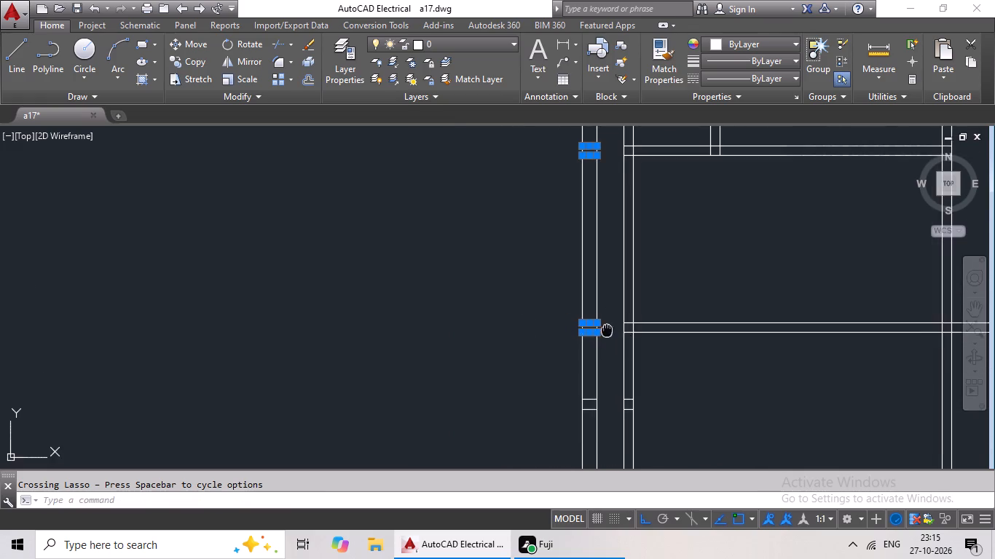
middle_drag(607, 321, 559, 150)
scroll(575, 215, up, 5)
drag(636, 183, 643, 352)
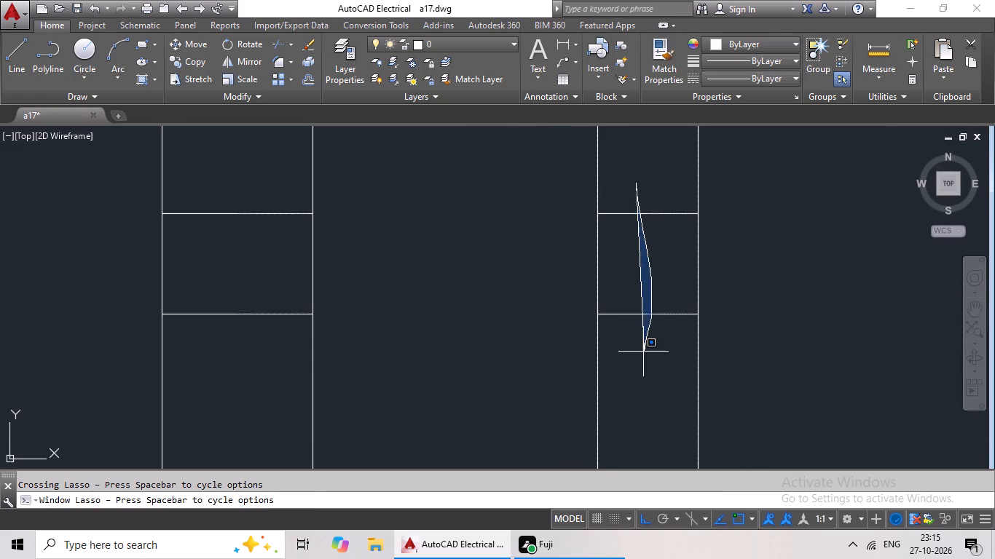
drag(643, 352, 642, 352)
drag(661, 205, 644, 363)
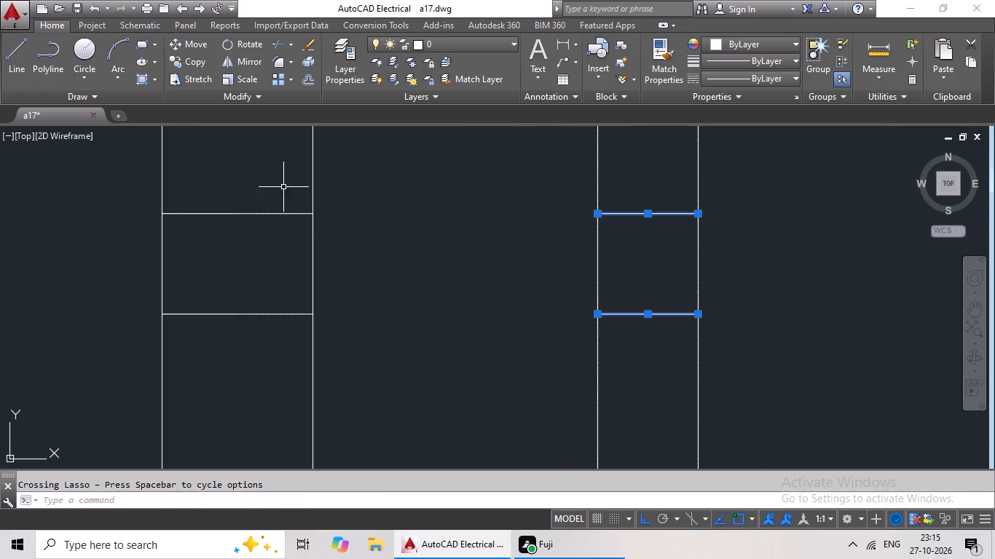
drag(279, 199, 242, 337)
Add the outer west wall's leftover pair level with the wall above the southernmost rooms to the selection.
scroll(428, 295, down, 2)
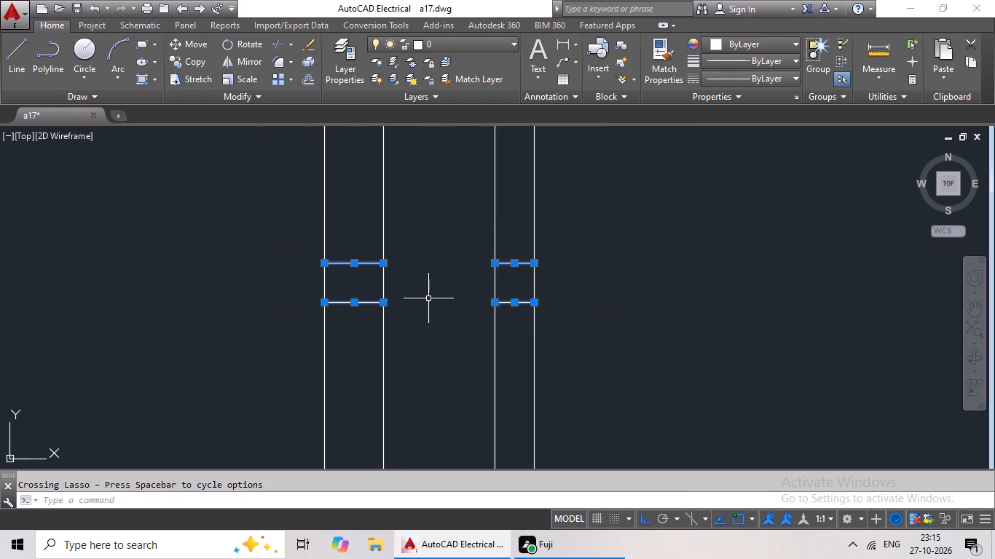
middle_drag(428, 298, 441, 52)
scroll(432, 313, down, 1)
middle_drag(451, 249, 453, 124)
middle_drag(440, 210, 447, 164)
scroll(403, 392, up, 3)
middle_drag(387, 193, 370, 249)
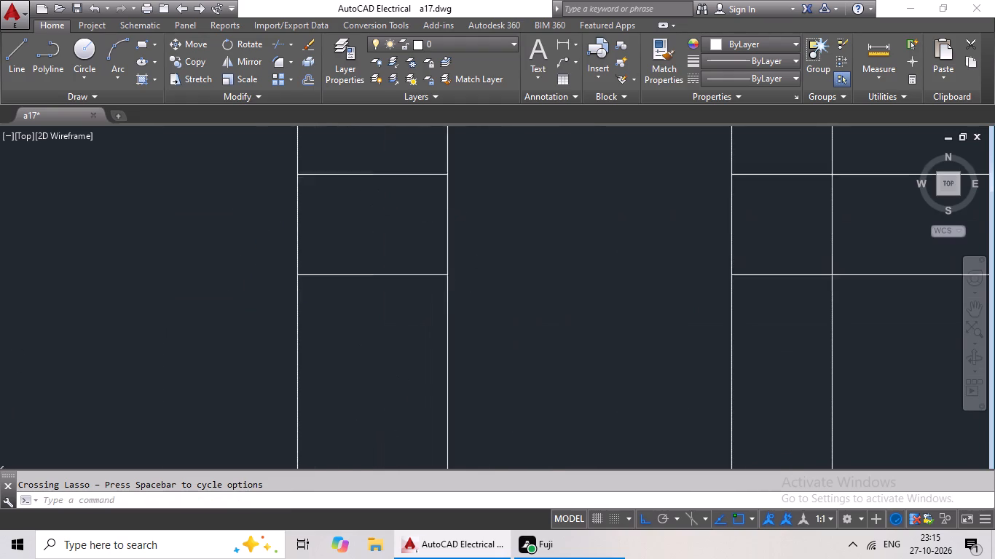
middle_drag(370, 249, 370, 255)
drag(420, 132, 372, 328)
Add the outer east wall's leftover pairs below the northern small rooms and at the next wall southward, and erase the whole selection.
scroll(511, 250, down, 3)
middle_drag(514, 269, 520, 129)
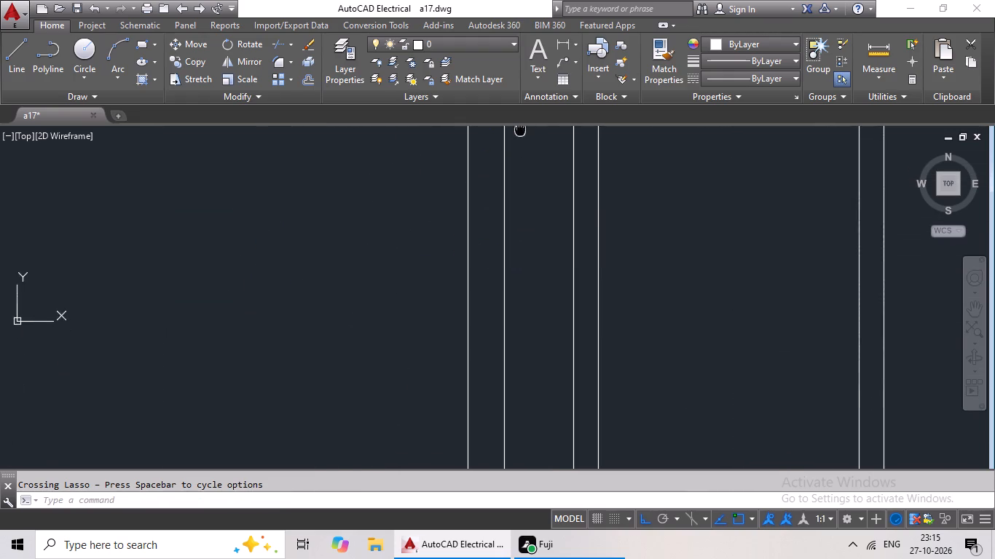
middle_drag(529, 314, 511, 169)
scroll(509, 165, up, 1)
scroll(508, 315, down, 3)
middle_drag(508, 344, 485, 191)
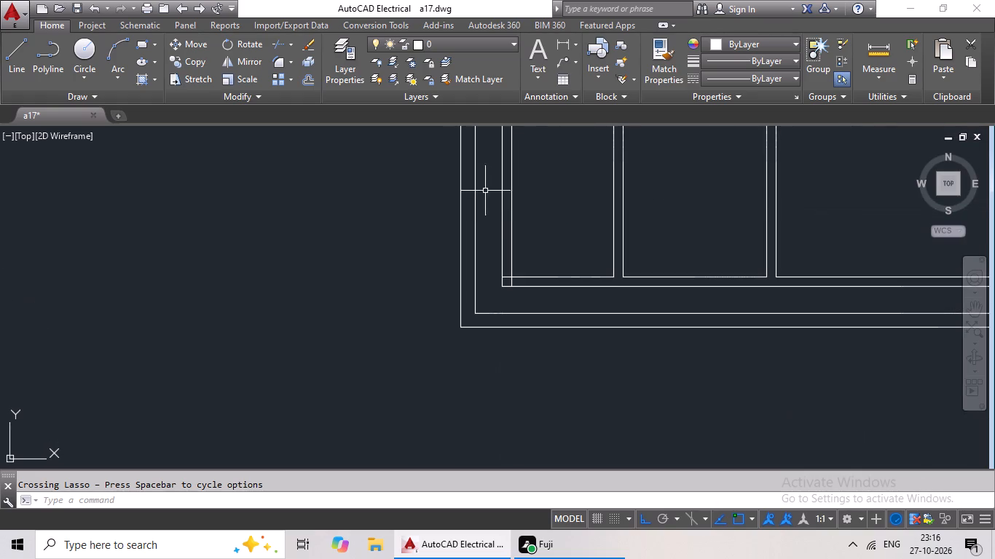
middle_drag(531, 258, 323, 401)
scroll(511, 362, down, 2)
middle_drag(619, 346, 393, 459)
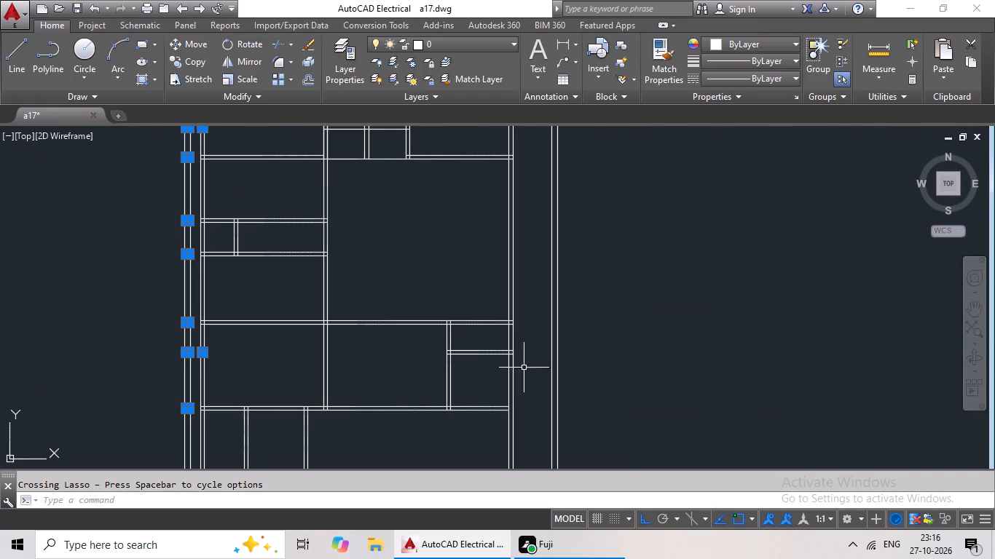
middle_drag(522, 345, 484, 522)
middle_drag(488, 350, 497, 521)
middle_drag(485, 349, 465, 510)
scroll(501, 378, up, 4)
scroll(511, 227, up, 2)
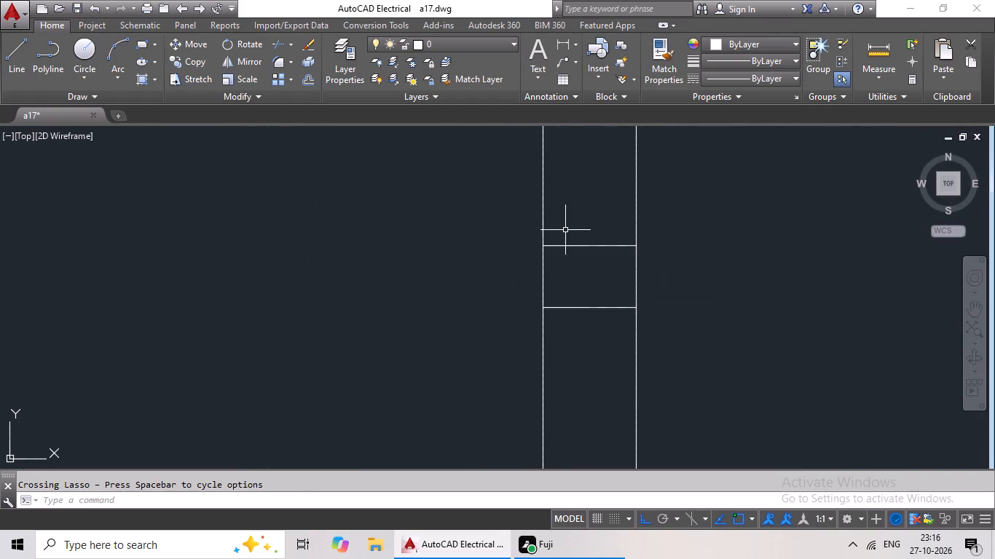
drag(580, 222, 581, 342)
drag(591, 239, 567, 359)
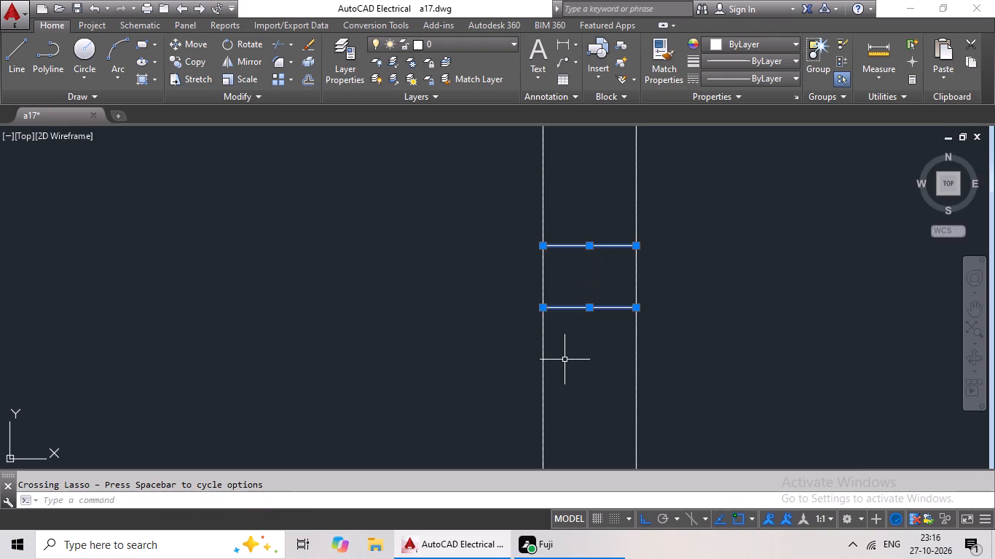
scroll(457, 296, down, 4)
middle_drag(441, 279, 405, 469)
scroll(427, 406, down, 1)
scroll(436, 351, up, 2)
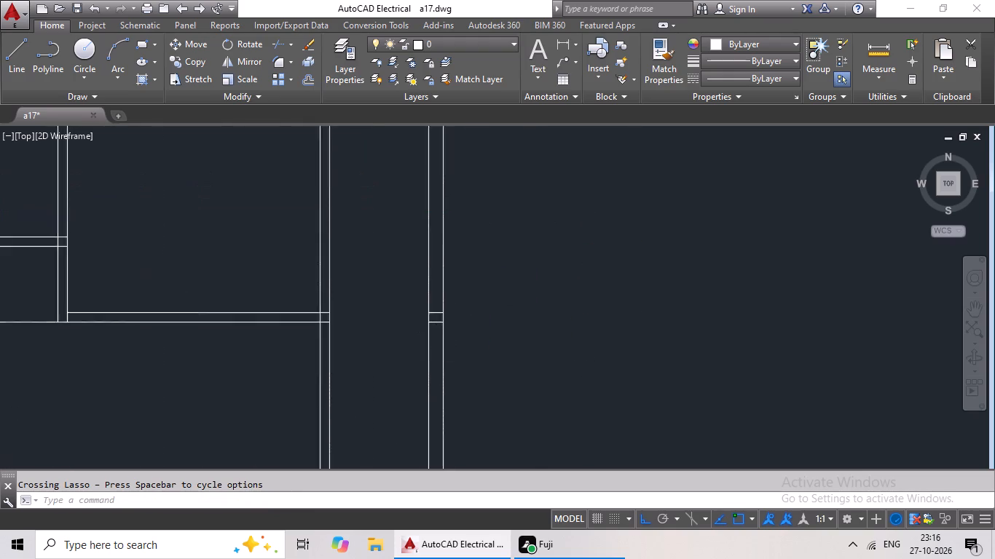
scroll(436, 351, up, 1)
drag(439, 237, 433, 301)
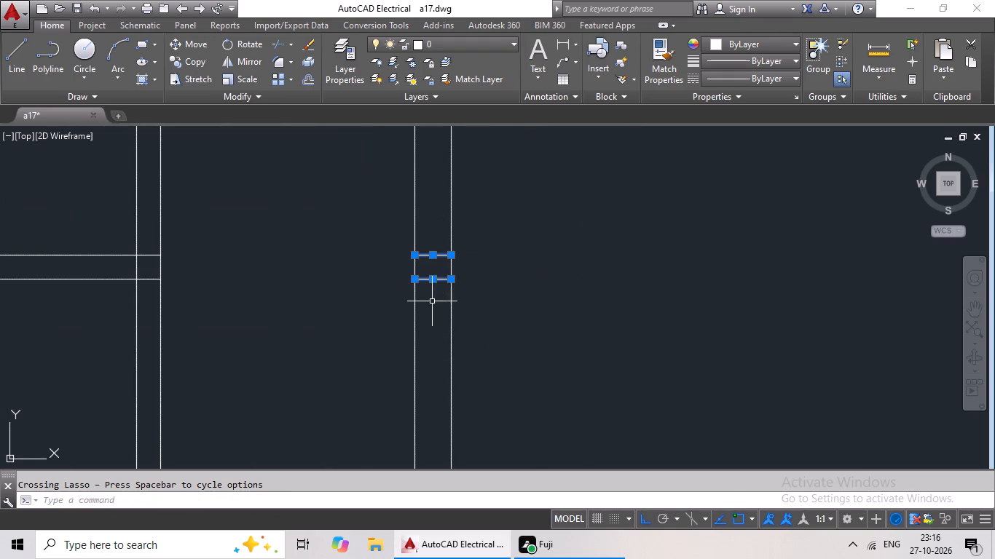
scroll(371, 296, down, 3)
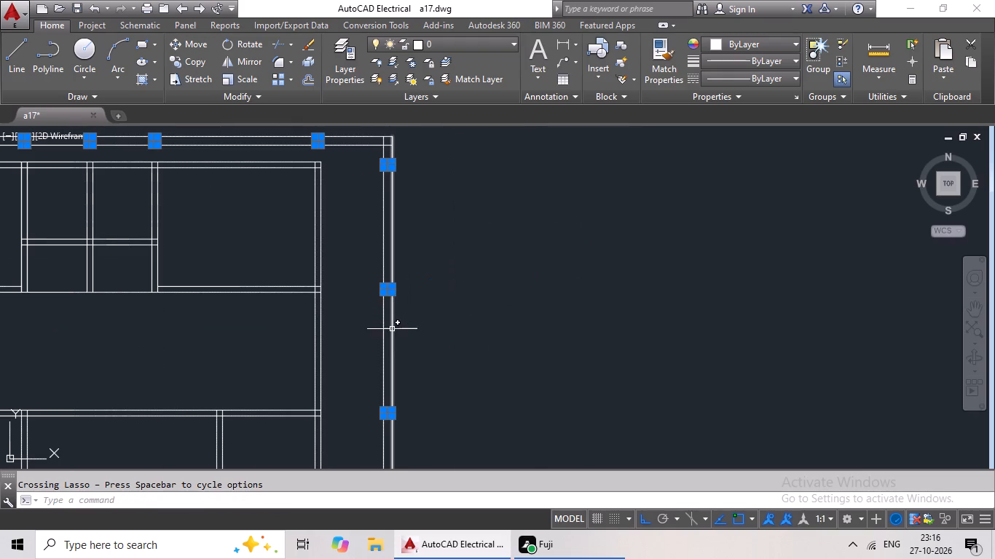
key(Delete)
Trim the overlapping line ends at the southeast corner of the plan's inner walls.
scroll(535, 284, down, 2)
middle_drag(554, 301, 583, 186)
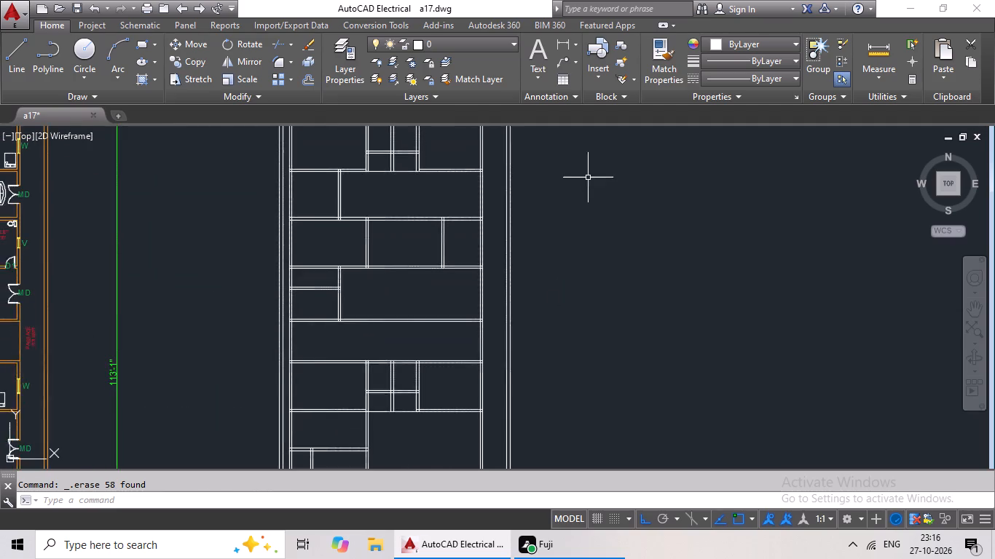
scroll(586, 228, down, 1)
middle_drag(586, 231, 590, 196)
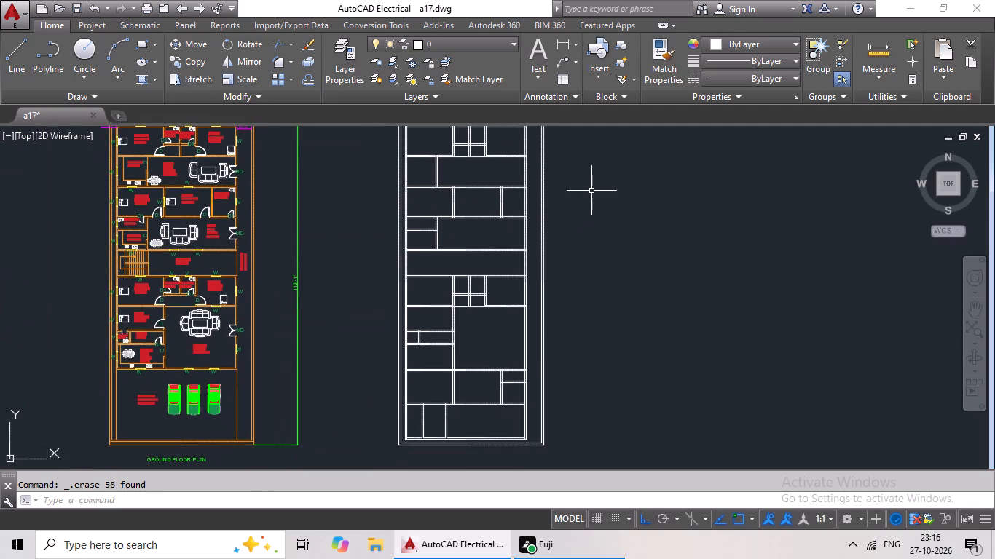
text(tr)
key(space)
key(space)
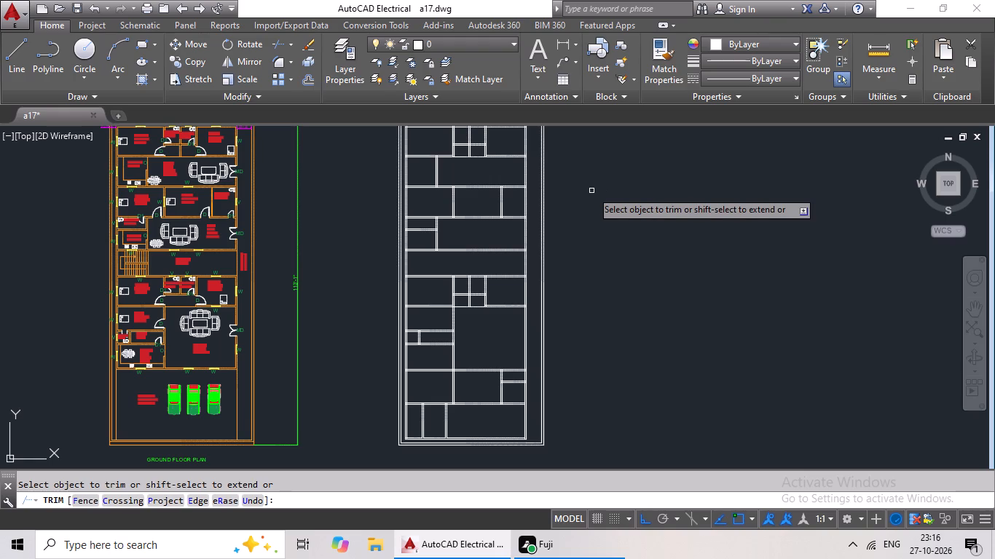
scroll(540, 421, up, 3)
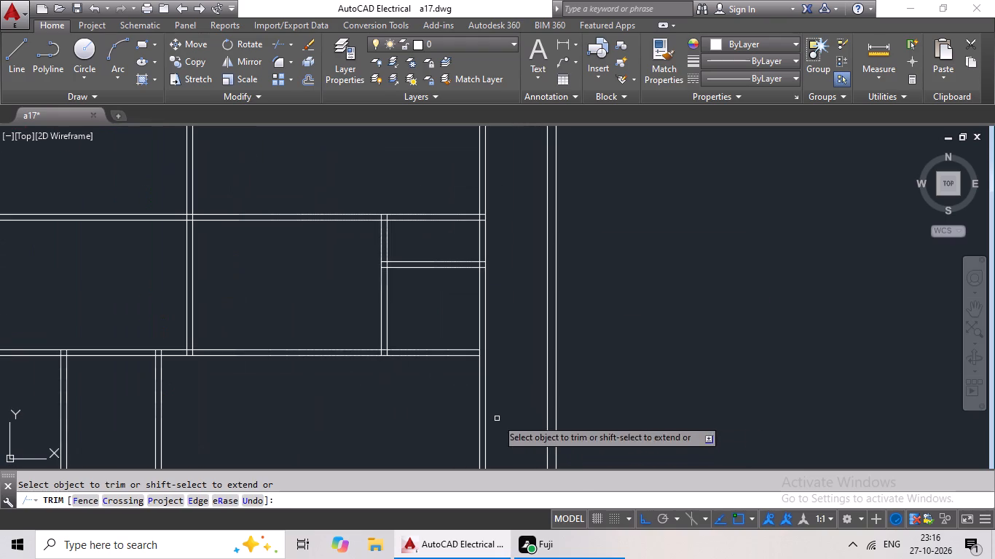
middle_drag(484, 415, 508, 272)
middle_drag(353, 327, 493, 294)
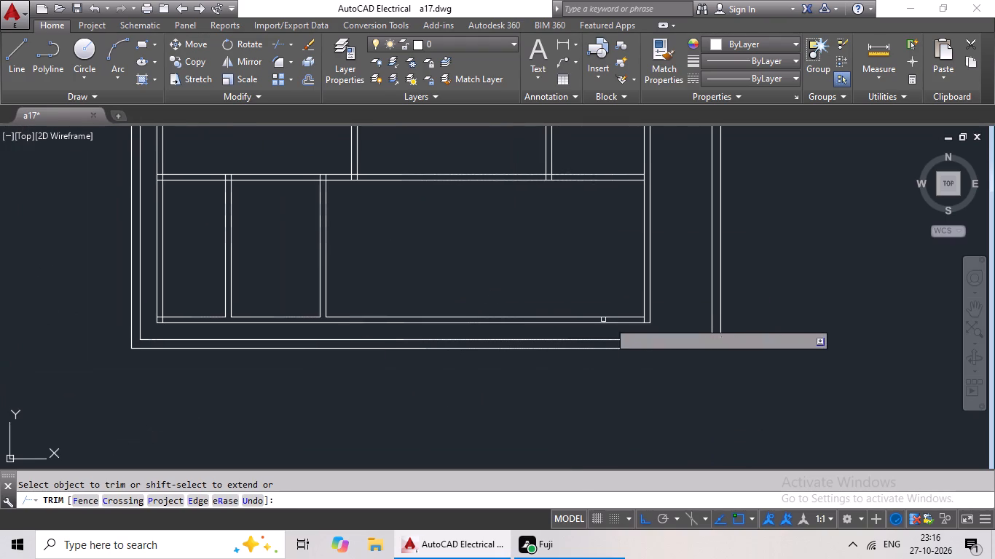
scroll(658, 322, up, 4)
drag(584, 297, 538, 318)
click(539, 318)
Trim the overlapping line ends at the southwest corner of the plan's inner walls.
scroll(603, 309, down, 3)
middle_drag(380, 258, 702, 294)
middle_drag(465, 302, 591, 297)
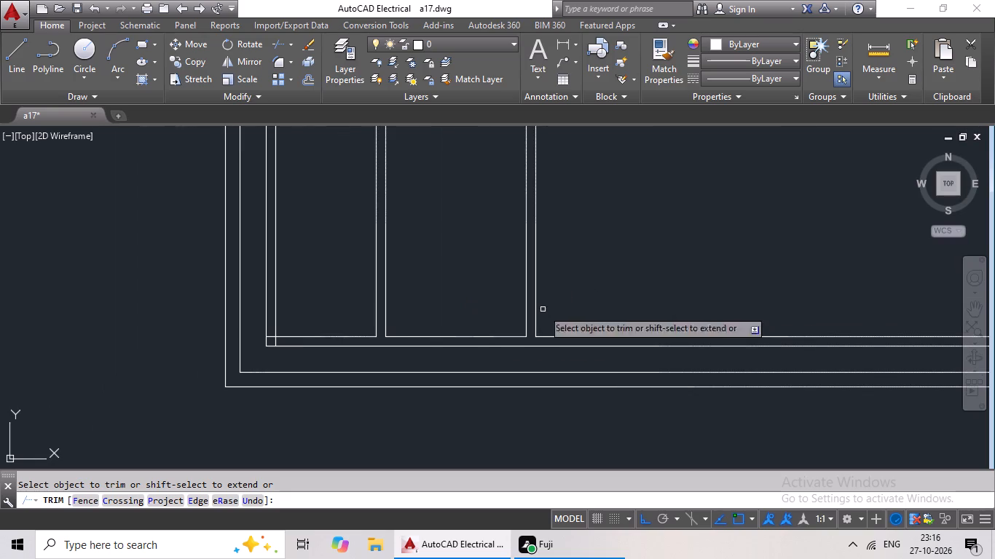
scroll(281, 341, up, 4)
drag(287, 335, 229, 357)
drag(229, 357, 229, 344)
drag(231, 292, 222, 343)
click(222, 343)
Trim the crossing lines where the wall above the southernmost rooms meets the west interior wall.
scroll(237, 341, down, 3)
middle_drag(306, 306, 280, 406)
scroll(310, 384, down, 3)
middle_drag(361, 353, 334, 385)
scroll(266, 337, up, 5)
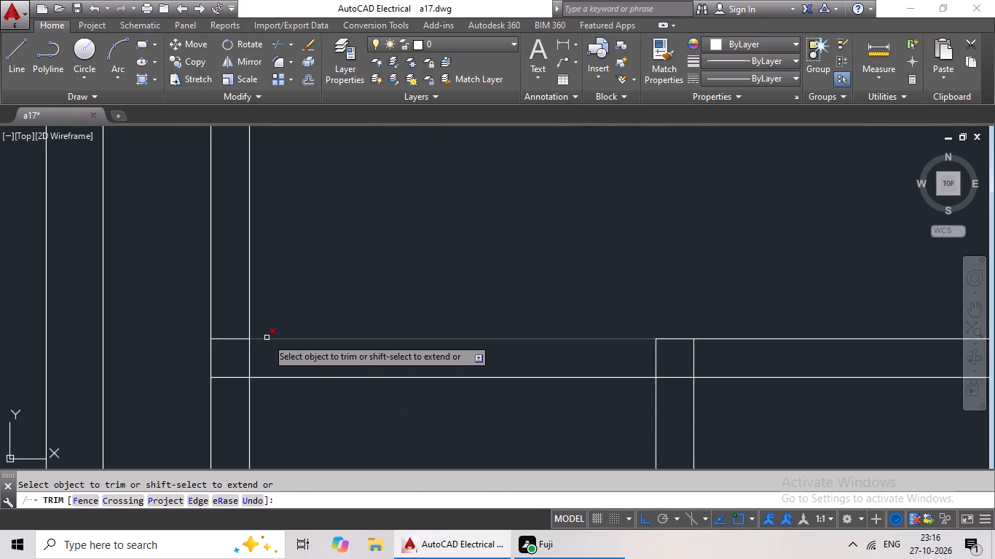
drag(234, 326, 226, 381)
click(226, 382)
drag(283, 362, 248, 365)
click(248, 365)
Trim the crossing lines where the two southernmost room partitions meet the horizontal wall above them.
scroll(723, 350, up, 3)
drag(712, 360, 294, 396)
scroll(448, 386, down, 2)
click(366, 371)
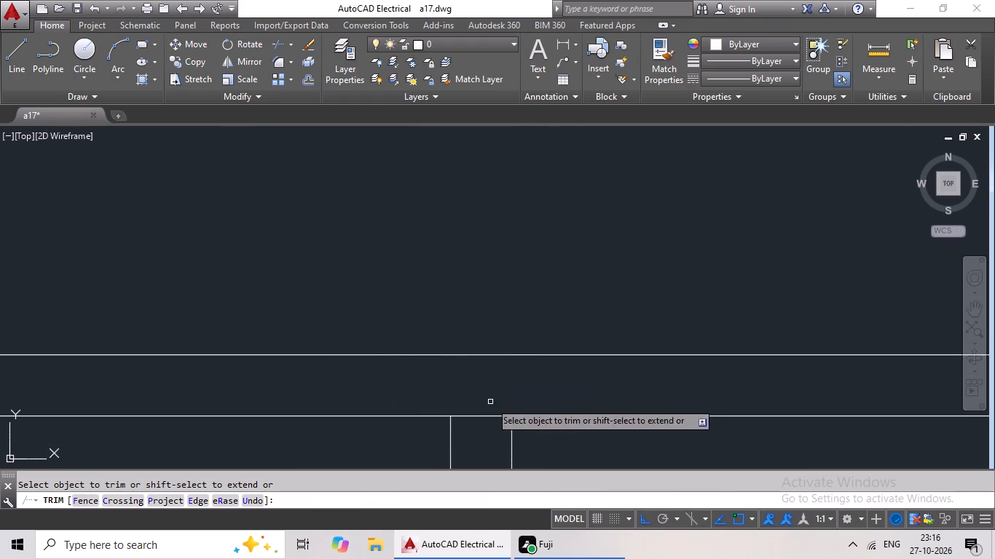
drag(475, 385, 468, 435)
click(470, 424)
scroll(591, 442, down, 2)
middle_drag(598, 439, 412, 389)
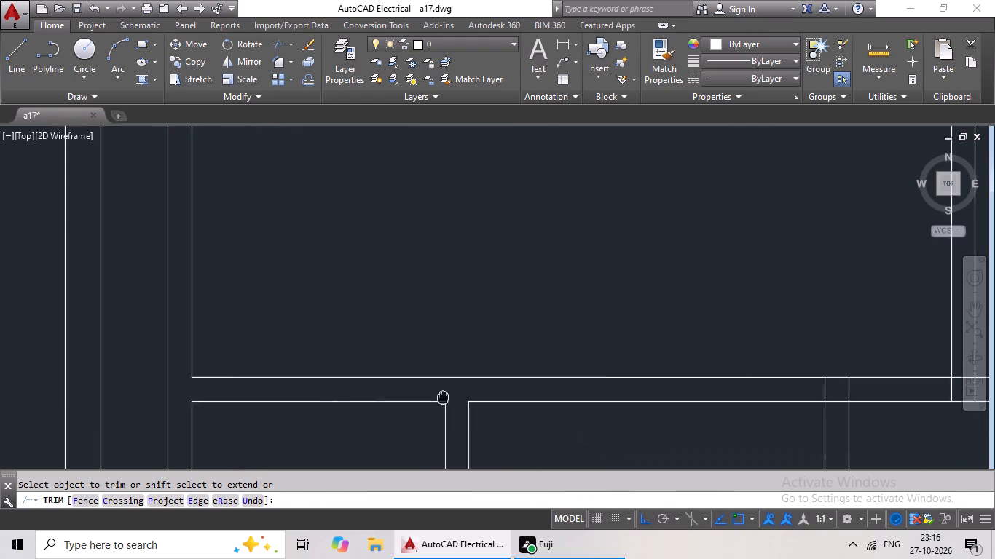
middle_drag(412, 389, 261, 365)
scroll(580, 341, up, 1)
scroll(665, 347, up, 3)
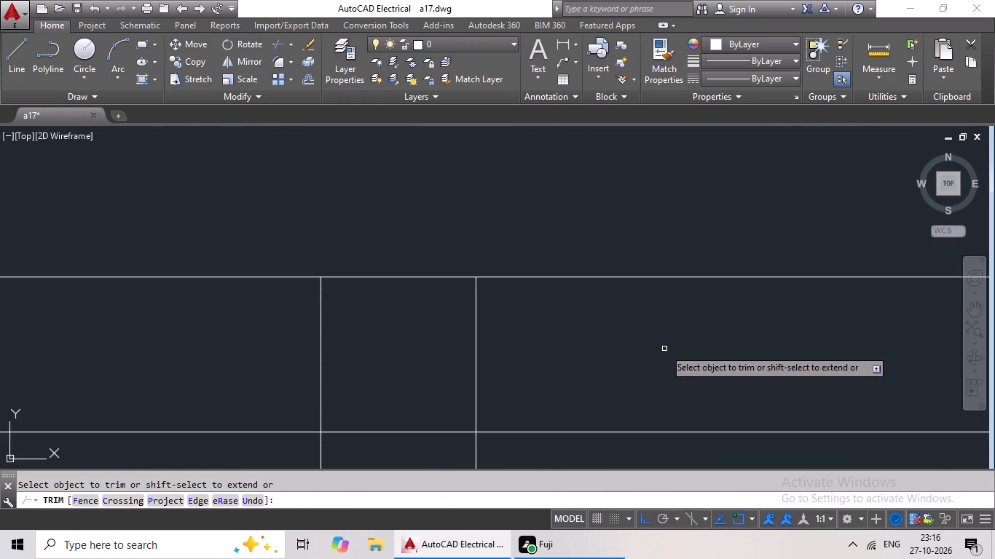
drag(658, 345, 235, 336)
drag(377, 357, 378, 434)
click(378, 437)
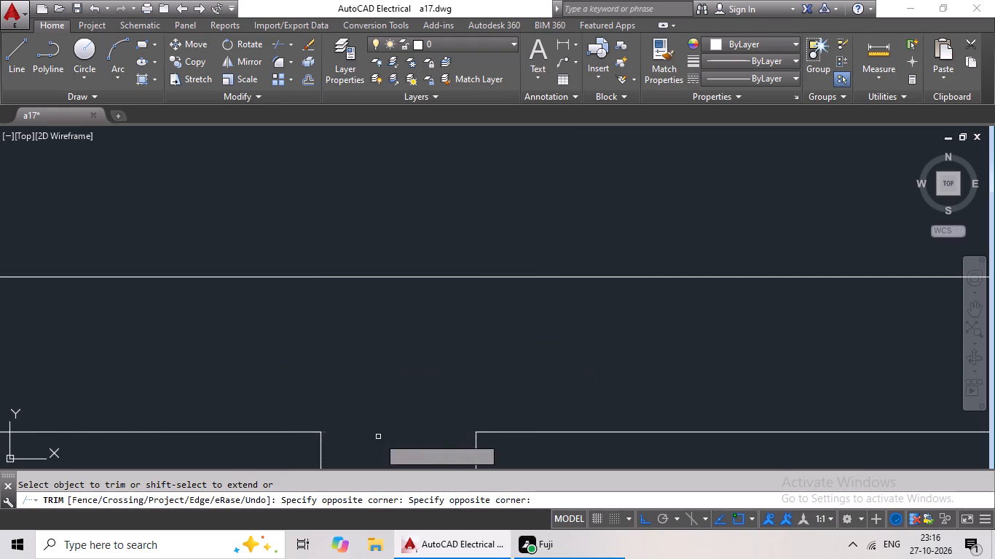
Trim the crossing lines where the central vertical wall meets the horizontal wall above the southernmost rooms.
scroll(460, 395, down, 3)
scroll(701, 383, up, 2)
drag(657, 387, 438, 398)
click(438, 398)
drag(575, 310, 548, 382)
click(548, 382)
Trim the leftover line where the wall above the southernmost rooms meets the east interior wall.
scroll(570, 376, down, 4)
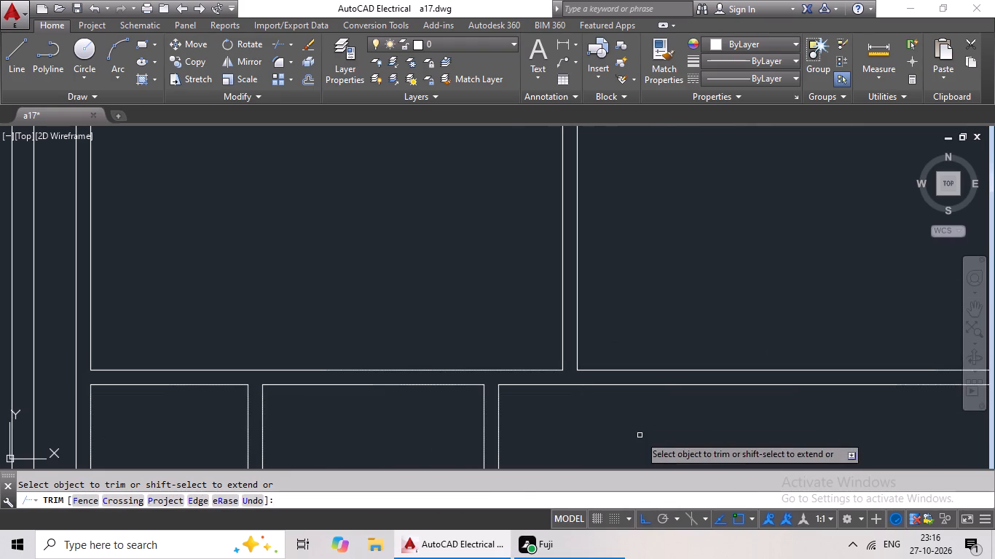
scroll(721, 367, down, 2)
middle_drag(711, 328, 638, 336)
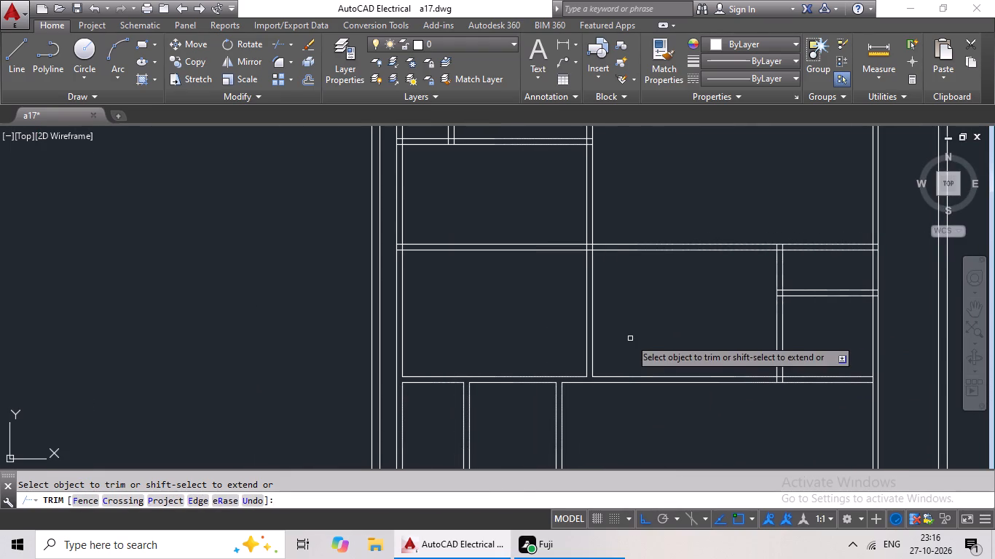
scroll(661, 334, down, 1)
middle_drag(668, 313, 586, 342)
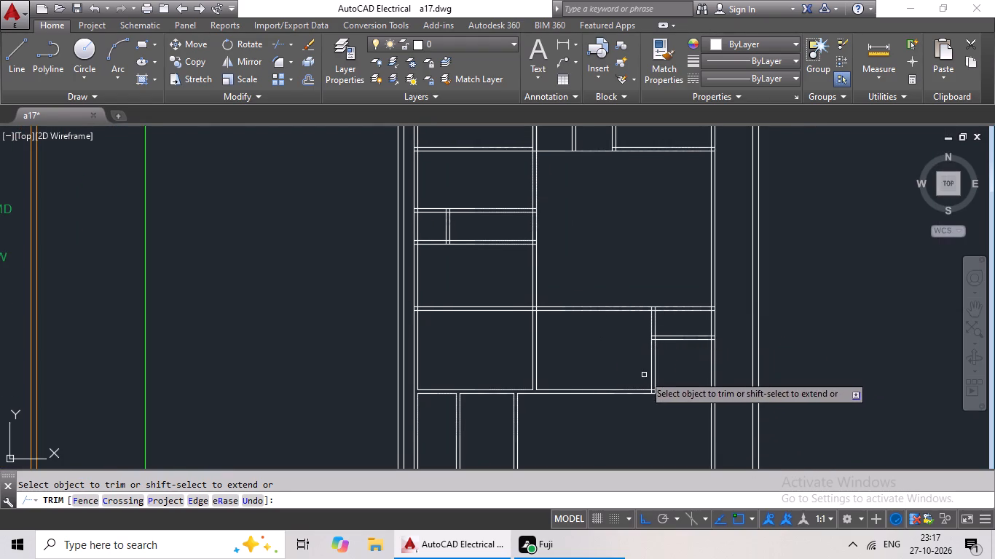
middle_drag(703, 409, 696, 319)
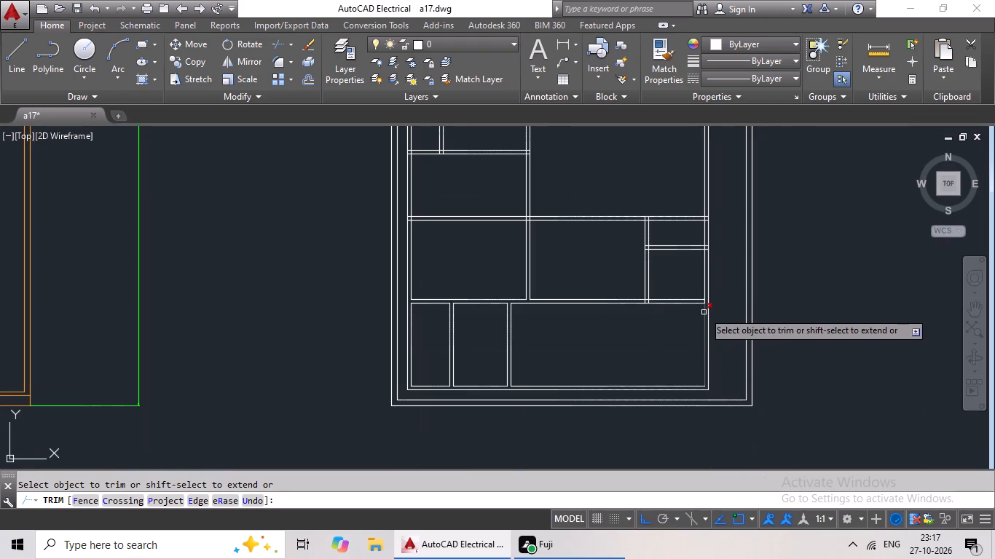
scroll(704, 310, up, 4)
scroll(716, 253, up, 4)
drag(747, 242, 683, 273)
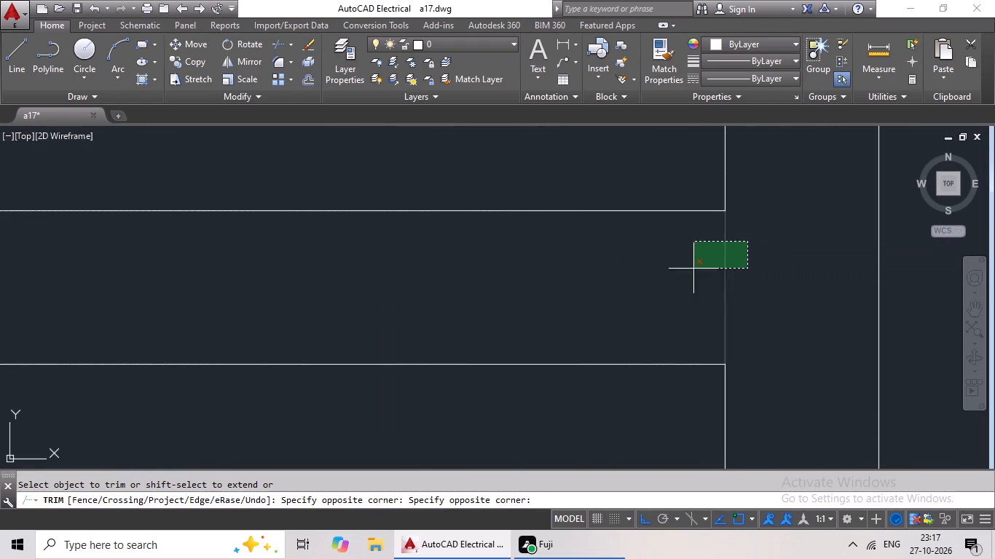
drag(683, 273, 669, 281)
click(669, 282)
Trim the crossing lines where the small eastern rooms' vertical partition meets the wall above the southernmost rooms.
scroll(675, 282, down, 4)
middle_drag(522, 291, 755, 294)
scroll(527, 282, up, 2)
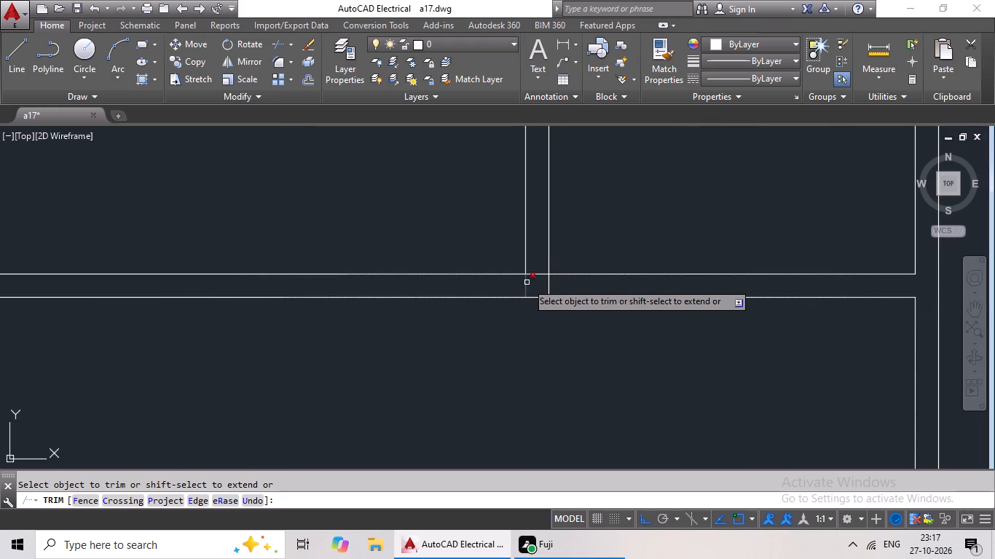
scroll(527, 282, up, 2)
drag(800, 294, 490, 338)
drag(490, 338, 527, 306)
drag(618, 162, 593, 282)
click(593, 282)
Trim the crossing lines where the short horizontal partition between the two small eastern rooms meets the east interior wall.
scroll(635, 277, down, 5)
middle_drag(699, 220, 640, 362)
middle_drag(669, 261, 516, 323)
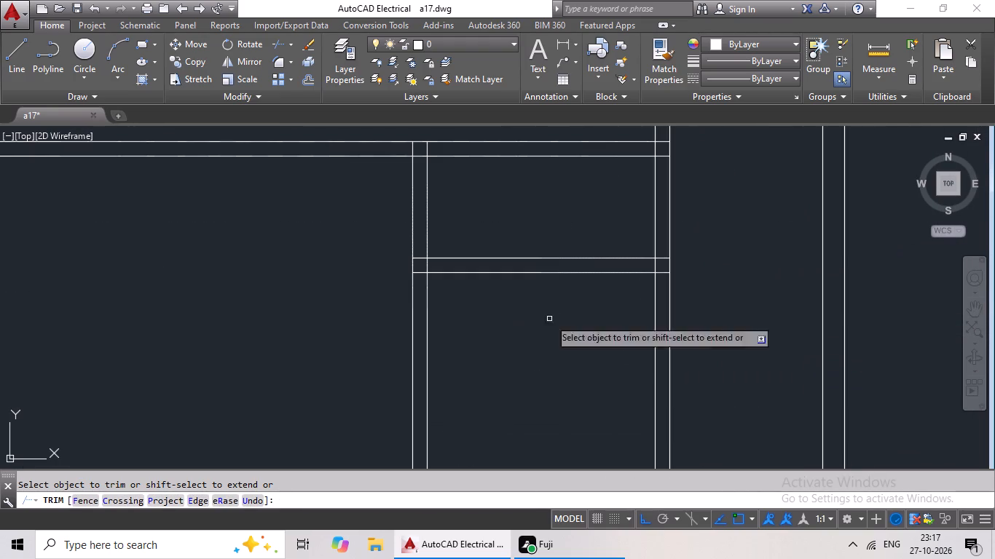
scroll(664, 267, up, 4)
drag(673, 189, 642, 347)
drag(642, 347, 649, 322)
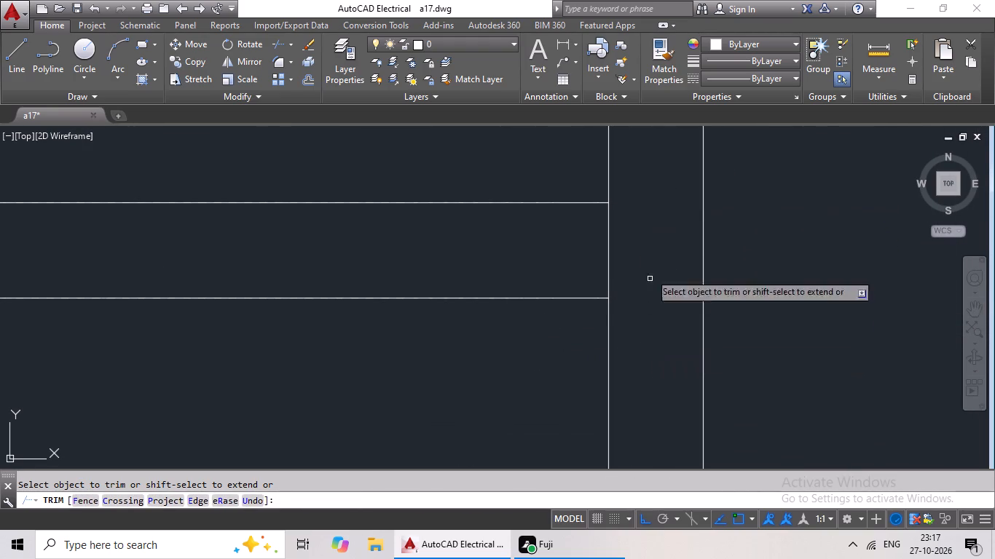
drag(650, 231, 565, 263)
click(565, 263)
Trim the crossing lines where that short horizontal partition meets the small eastern rooms' vertical partition.
scroll(623, 253, down, 2)
middle_drag(491, 285, 880, 287)
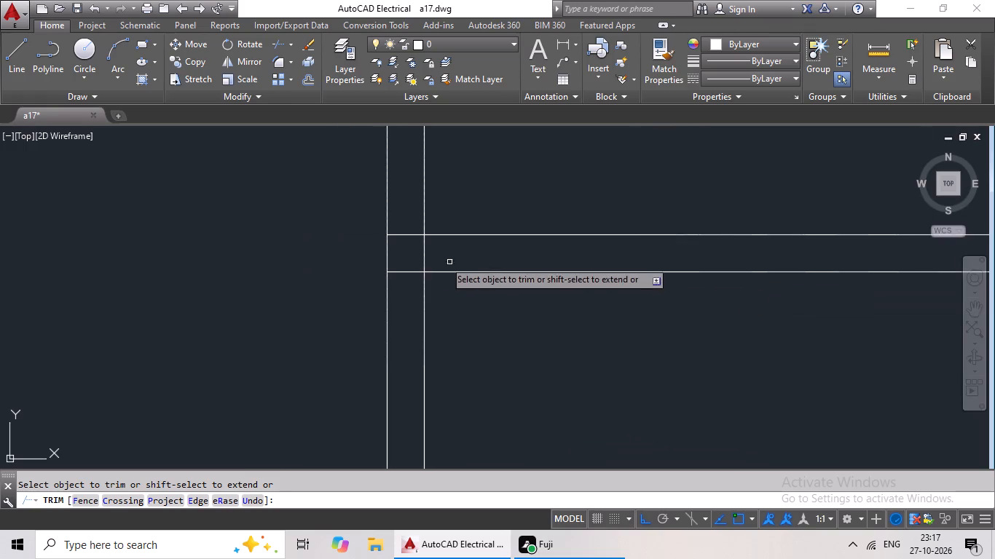
scroll(411, 237, up, 1)
drag(413, 215, 398, 306)
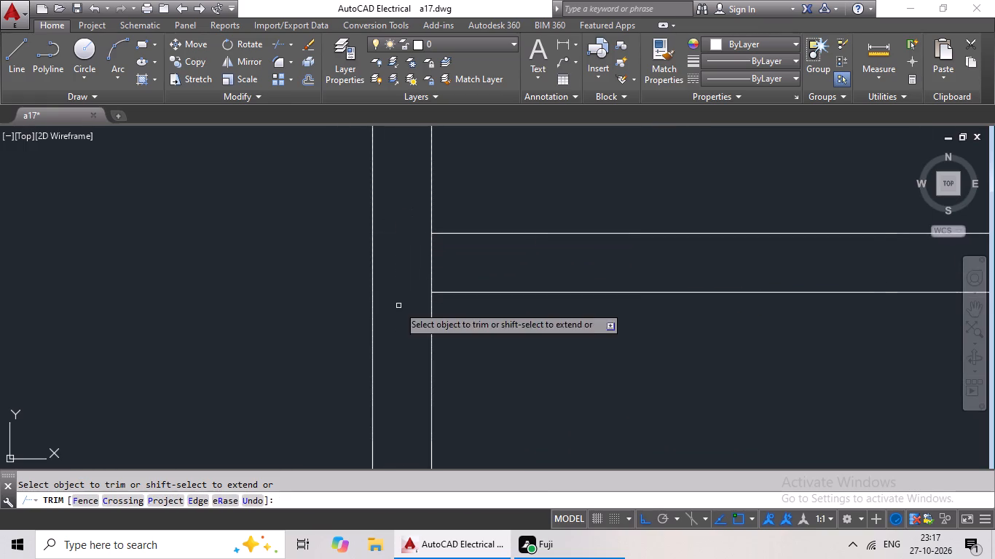
drag(523, 254, 414, 273)
scroll(449, 271, down, 3)
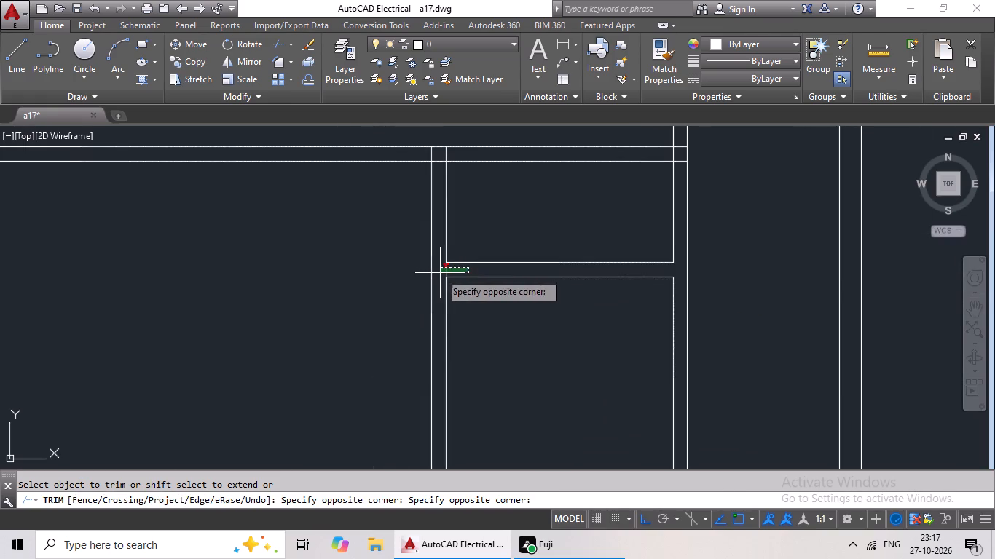
click(440, 273)
Trim the crossing lines where the long horizontal wall north of the small eastern rooms meets the east interior wall.
middle_drag(538, 205, 484, 281)
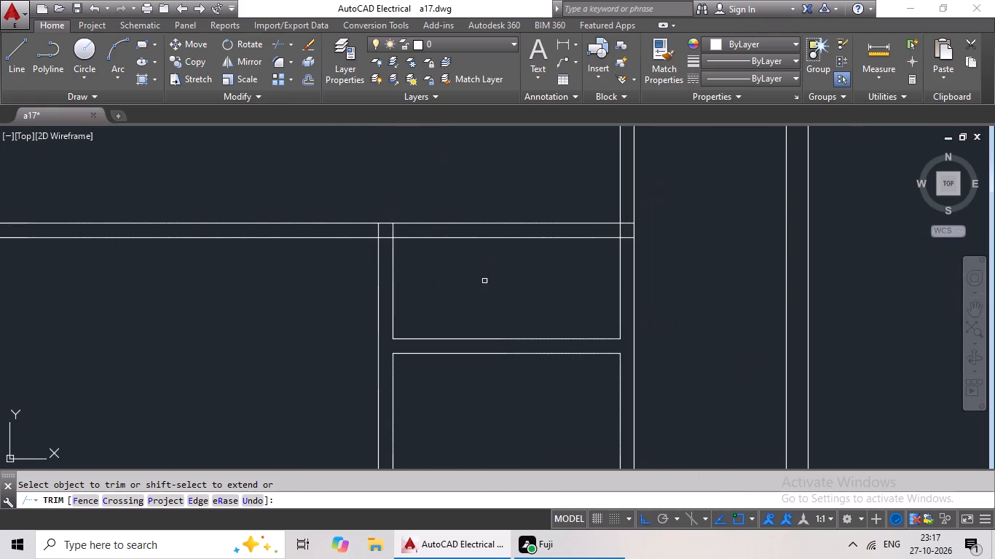
scroll(610, 257, up, 3)
middle_drag(610, 256, 436, 374)
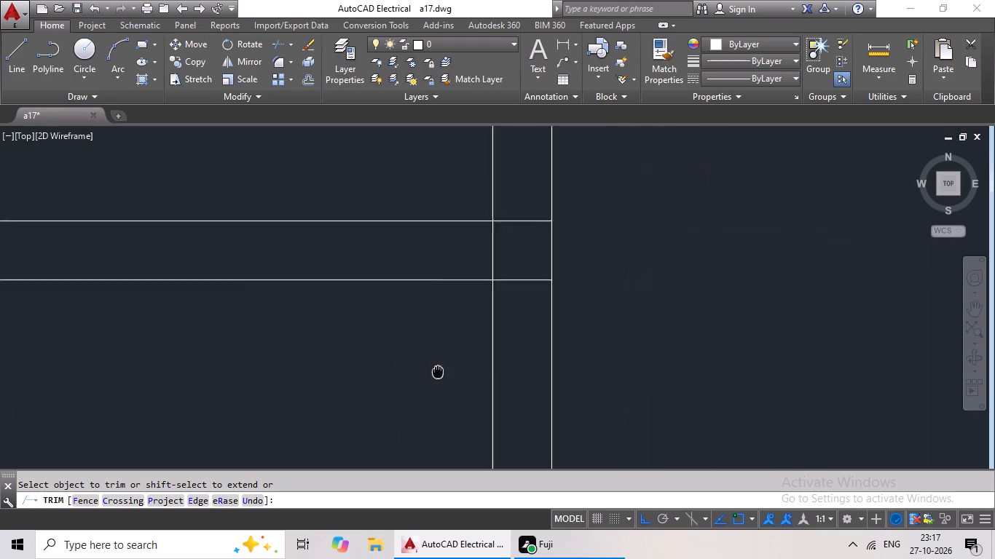
middle_drag(436, 374, 432, 378)
drag(506, 207, 508, 325)
click(508, 325)
drag(507, 239, 455, 268)
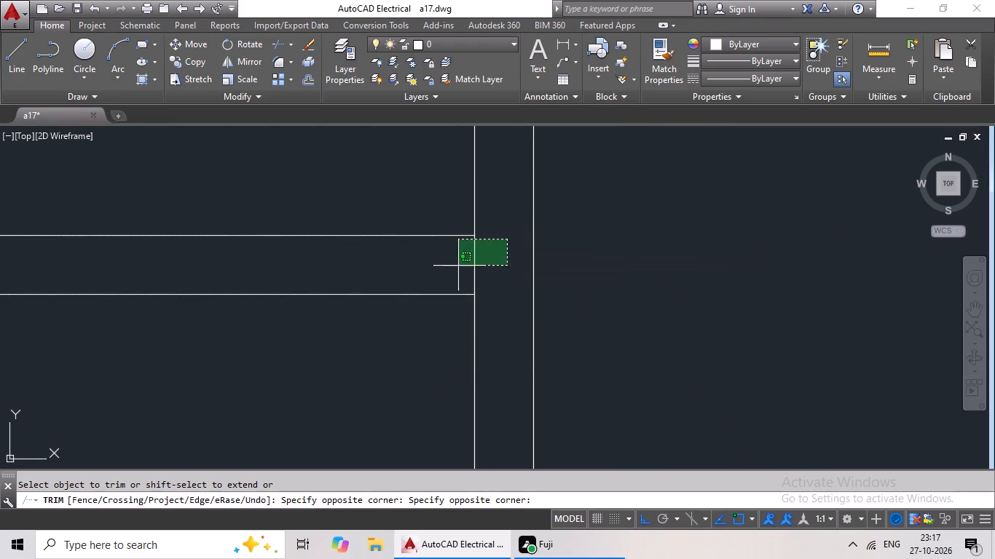
drag(455, 268, 444, 275)
click(444, 275)
Trim the crossing lines where the small eastern rooms' vertical partition meets the long horizontal wall north of them.
scroll(518, 273, down, 4)
middle_drag(398, 313, 504, 311)
scroll(463, 264, up, 5)
drag(682, 301, 459, 333)
drag(537, 309, 524, 393)
click(527, 381)
Trim the crossing lines where the central vertical wall intersects the long horizontal wall north of the small eastern rooms.
scroll(551, 362, down, 6)
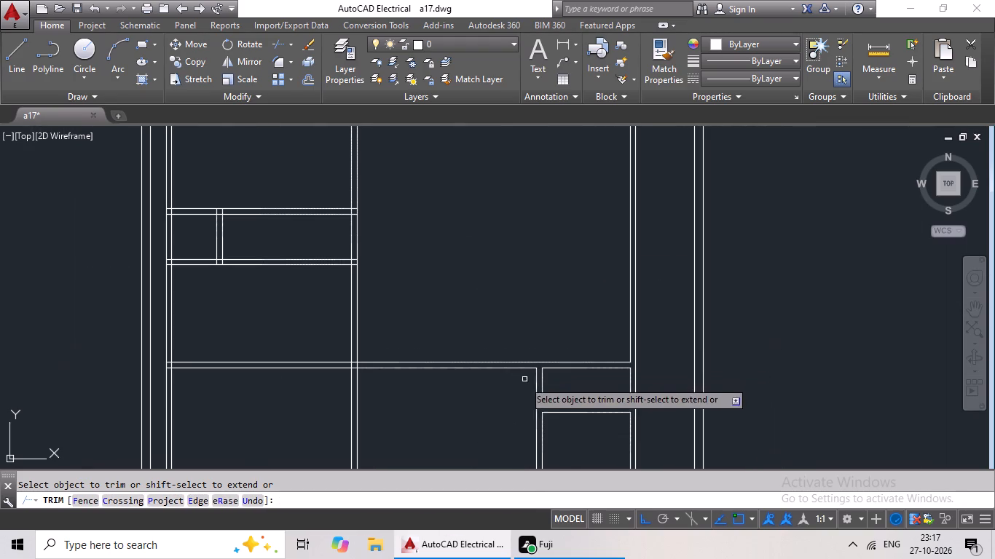
scroll(355, 368, up, 4)
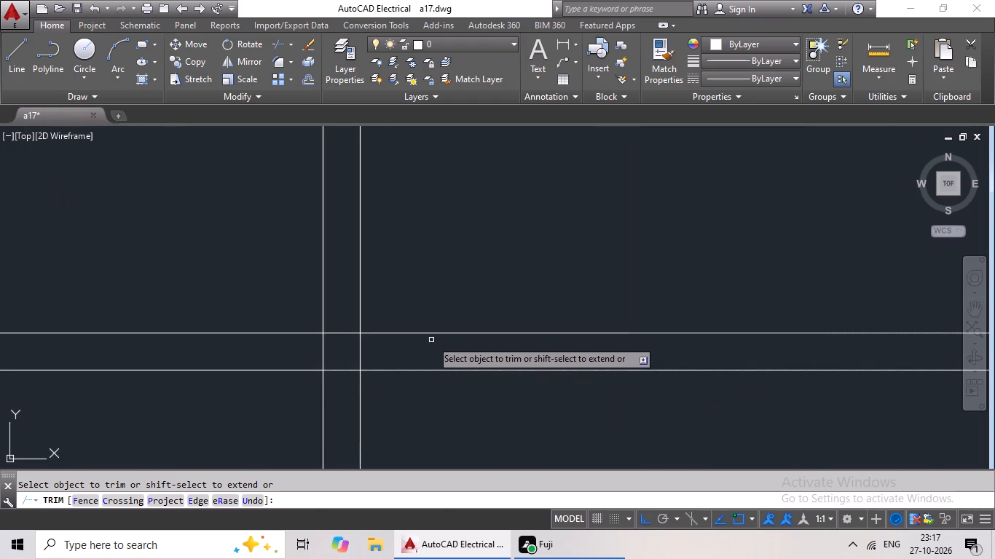
drag(431, 340, 296, 360)
drag(345, 297, 326, 391)
Trim the crossing lines where that long horizontal wall meets the west interior wall.
scroll(367, 370, down, 4)
middle_drag(428, 304, 355, 360)
middle_drag(397, 325, 479, 322)
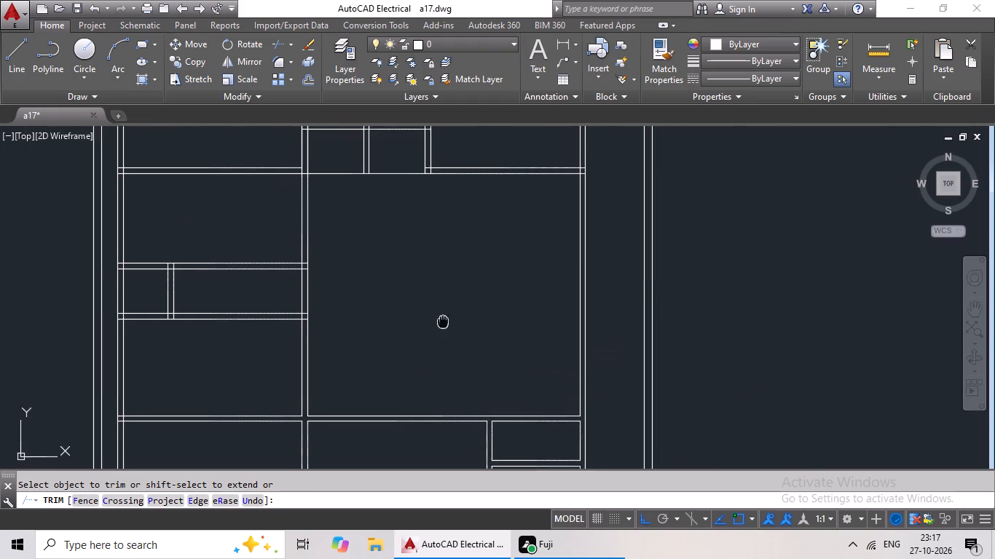
middle_drag(479, 322, 593, 318)
middle_drag(356, 405, 417, 265)
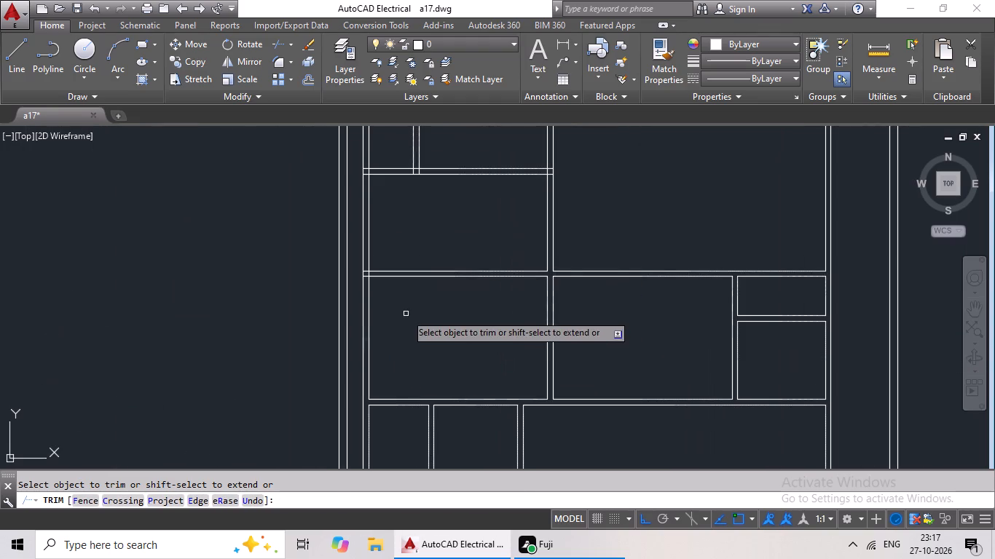
scroll(383, 280, up, 6)
middle_drag(388, 280, 706, 374)
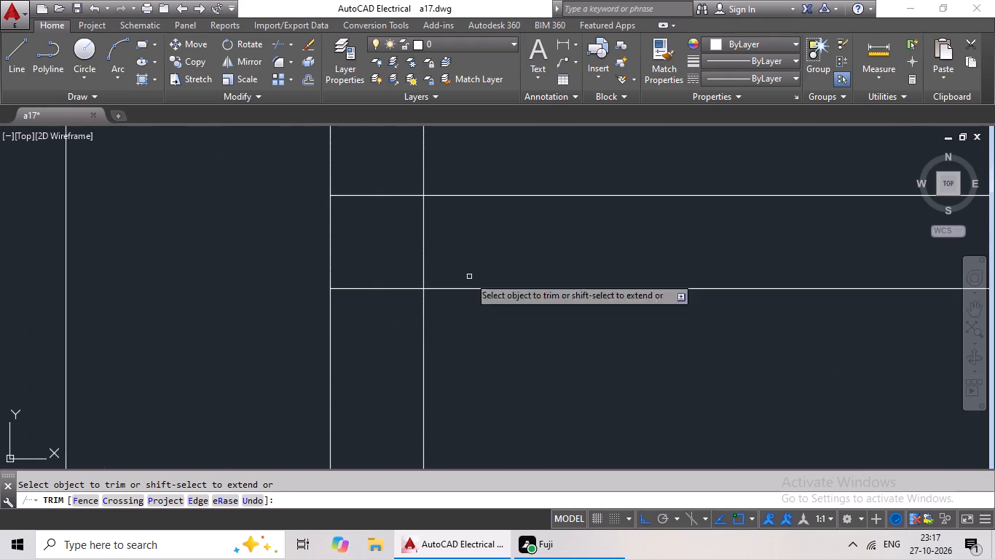
drag(375, 164, 374, 323)
click(374, 323)
drag(527, 247, 396, 258)
click(396, 258)
Trim the crossing lines where the south wall of the narrow western room strip meets the west interior wall.
scroll(481, 256, down, 5)
middle_drag(523, 285, 458, 402)
middle_drag(507, 283, 496, 352)
middle_click(496, 352)
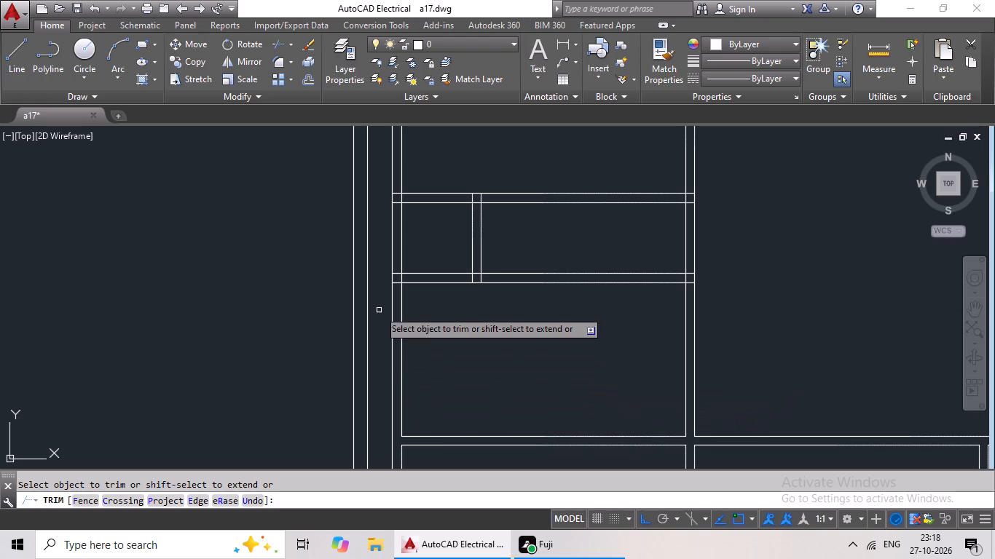
scroll(398, 277, up, 4)
scroll(399, 266, down, 4)
middle_drag(402, 325, 392, 272)
middle_drag(467, 269, 456, 328)
scroll(374, 270, up, 2)
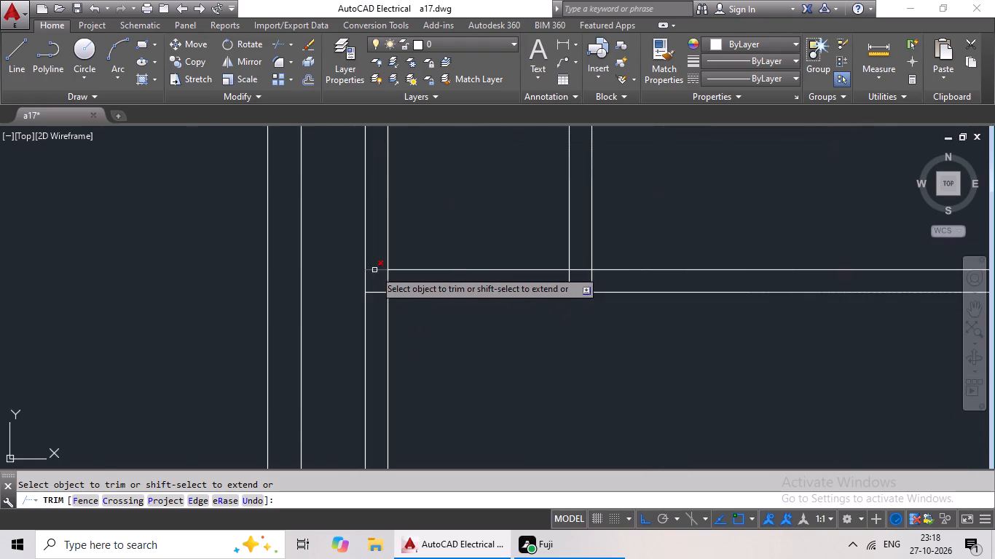
scroll(377, 261, up, 3)
drag(380, 261, 368, 410)
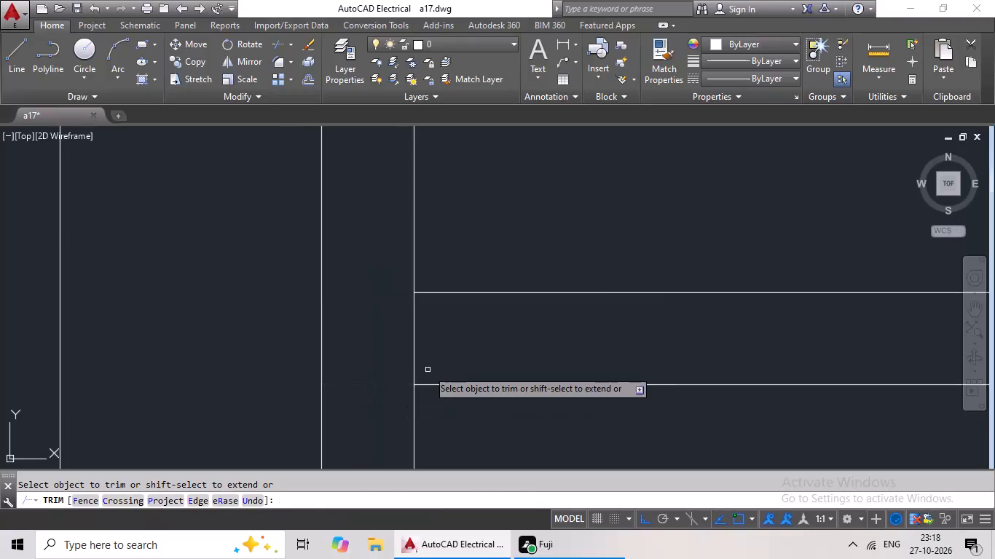
drag(502, 331, 376, 361)
Trim the crossing lines where the narrow western strip's short vertical partition meets the strip's south wall.
scroll(500, 340, down, 3)
middle_drag(591, 380, 461, 405)
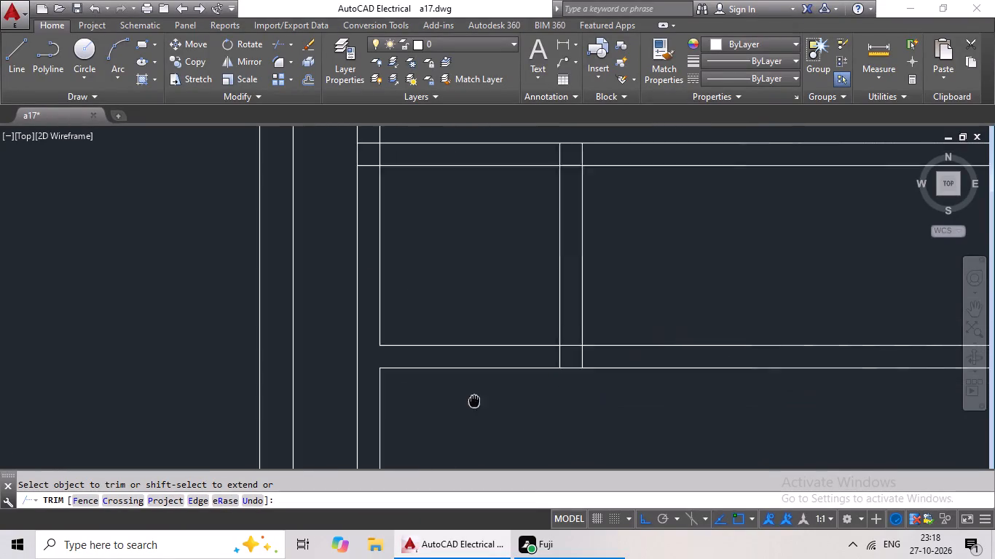
scroll(536, 365, up, 4)
drag(774, 346, 422, 360)
click(422, 360)
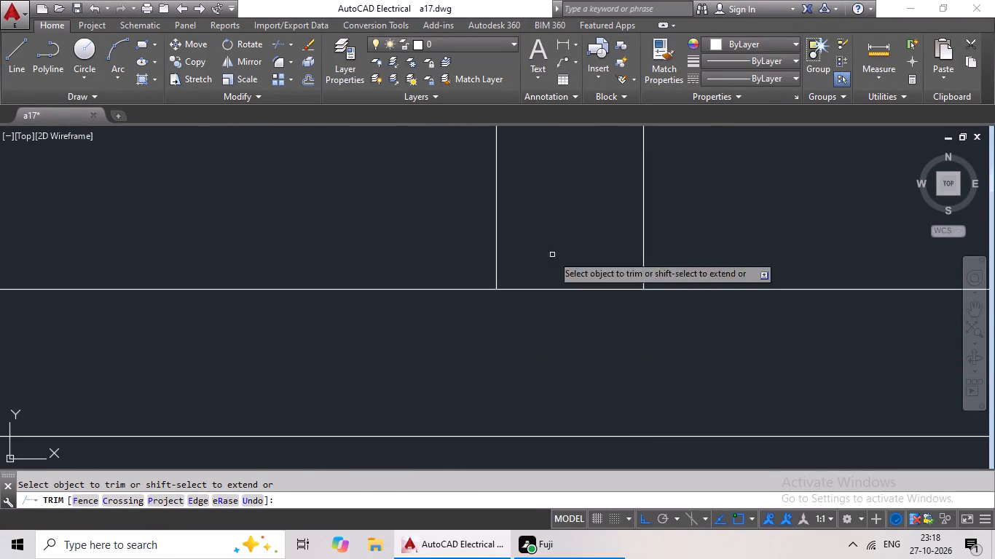
drag(557, 234, 551, 333)
click(551, 328)
Trim the crossing lines where the narrow western strip's south wall meets the central vertical wall.
scroll(731, 320, down, 3)
middle_drag(757, 325, 264, 333)
middle_drag(686, 324, 677, 325)
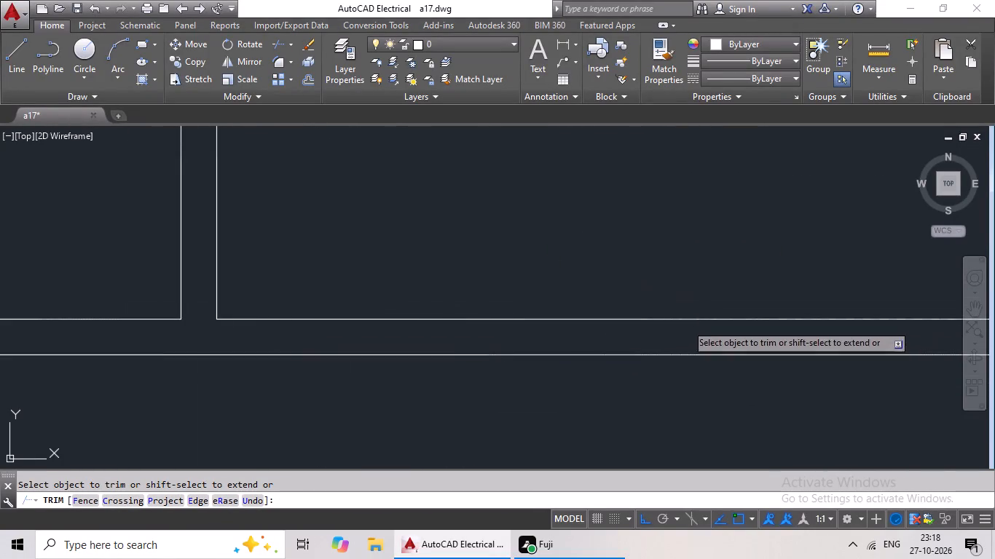
middle_drag(677, 325, 202, 392)
scroll(579, 414, up, 4)
scroll(570, 285, down, 2)
drag(573, 244, 573, 250)
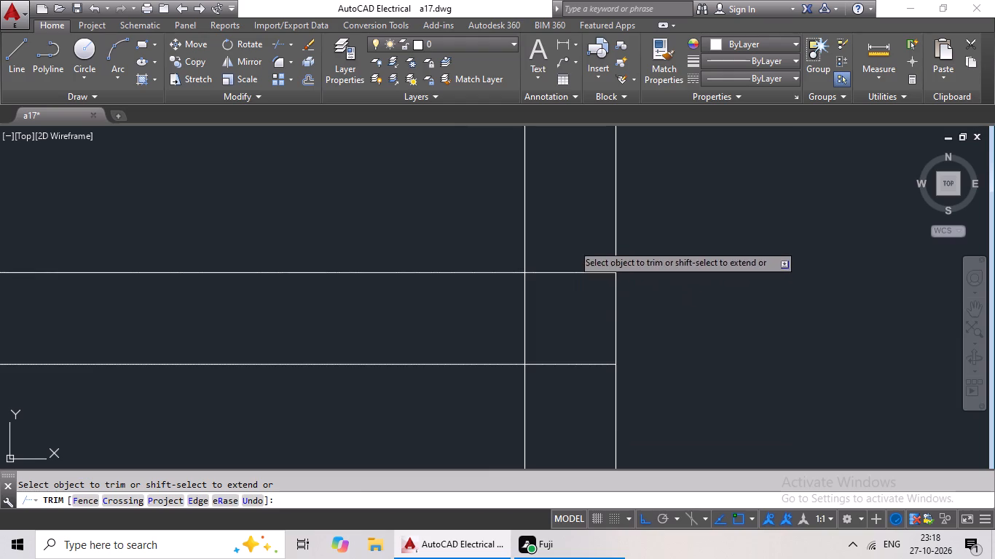
drag(573, 250, 567, 402)
click(567, 402)
drag(578, 336, 474, 333)
click(474, 333)
Trim the crossing lines where the narrow western strip's north wall meets the west interior wall.
scroll(537, 329, down, 4)
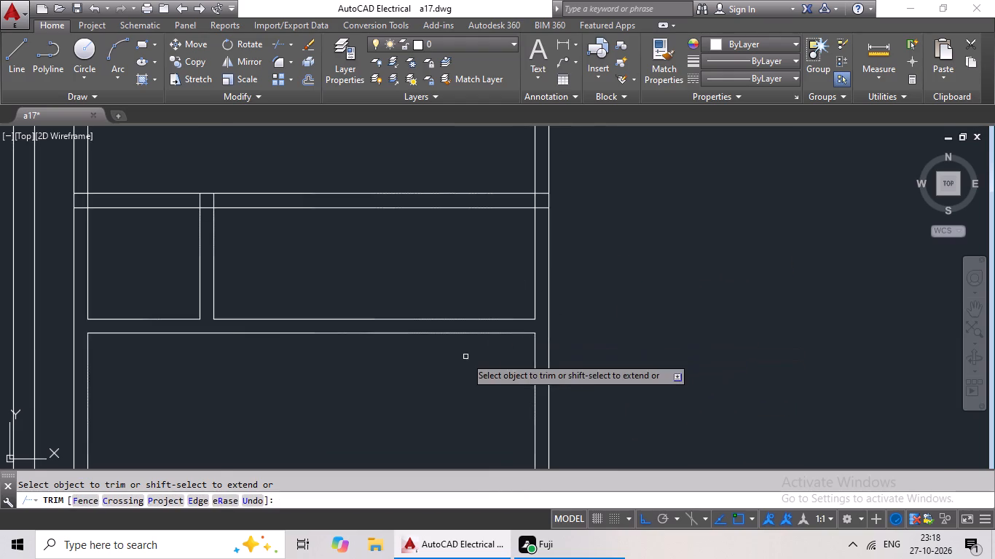
scroll(465, 357, down, 1)
middle_drag(428, 354, 631, 392)
scroll(436, 303, up, 4)
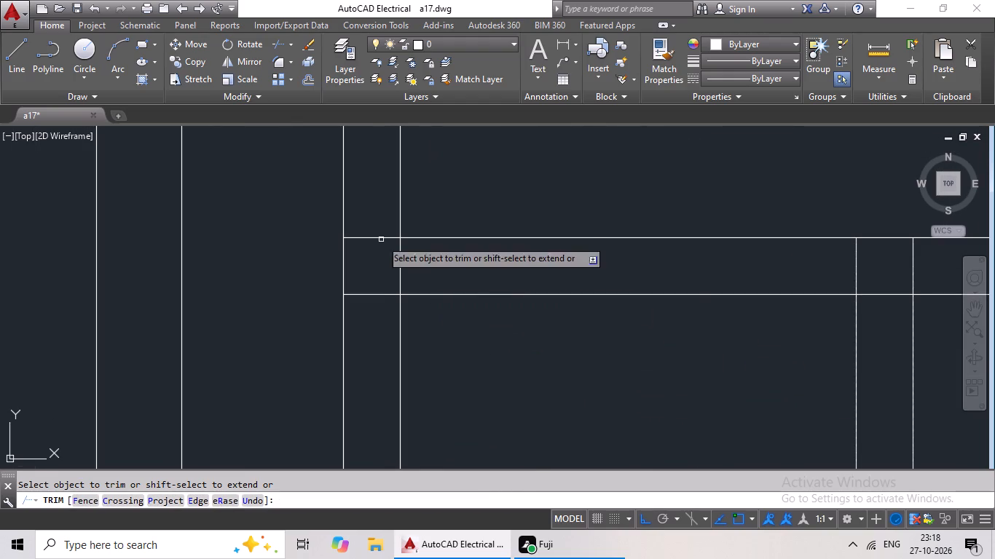
drag(378, 220, 366, 297)
click(366, 297)
drag(487, 266, 389, 267)
click(389, 268)
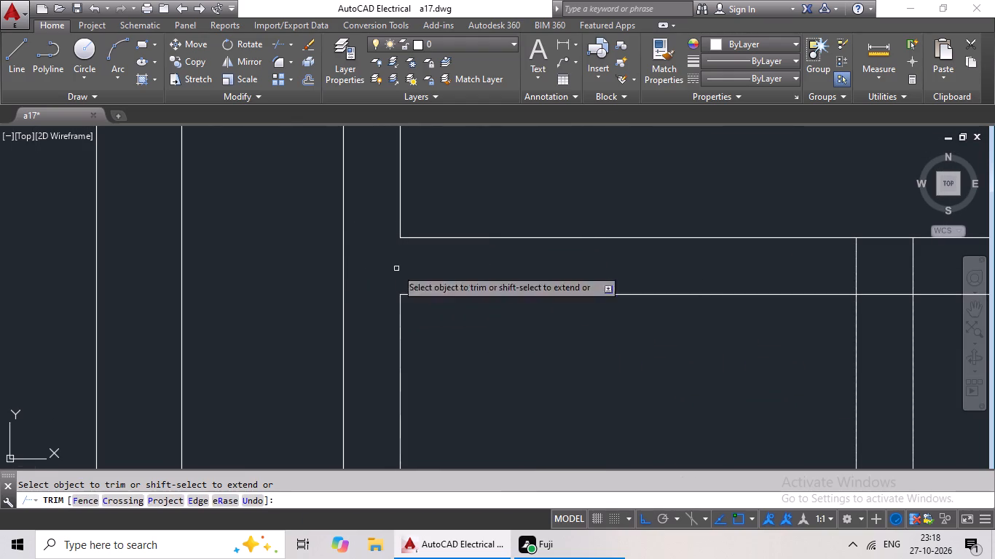
Trim the crossing lines where the narrow western strip's short vertical partition meets the strip's north wall.
middle_drag(601, 322, 249, 371)
drag(605, 312, 414, 310)
drag(414, 310, 422, 309)
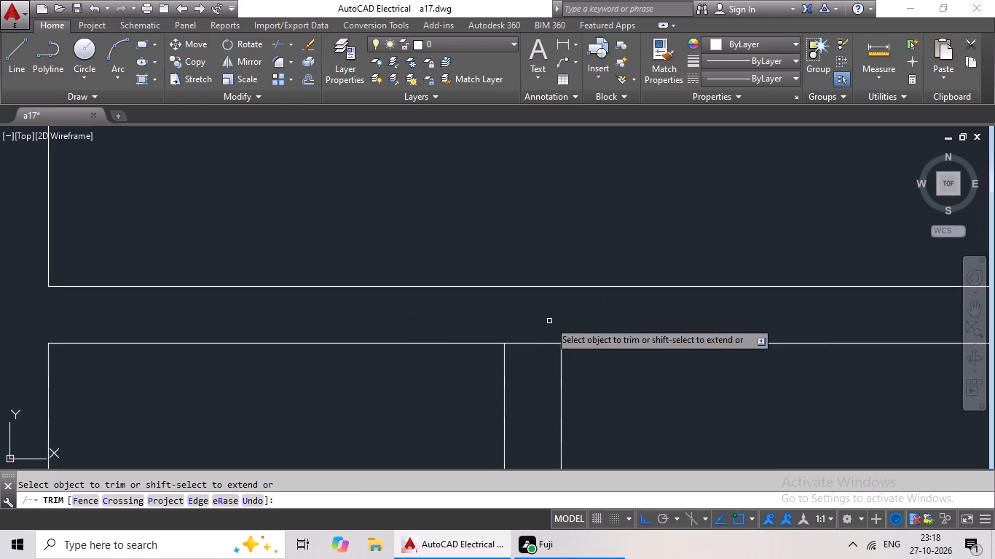
drag(550, 321, 537, 378)
click(537, 378)
Trim the crossing lines where the narrow western strip's north wall meets the central vertical wall.
scroll(642, 355, down, 3)
middle_drag(731, 390, 213, 320)
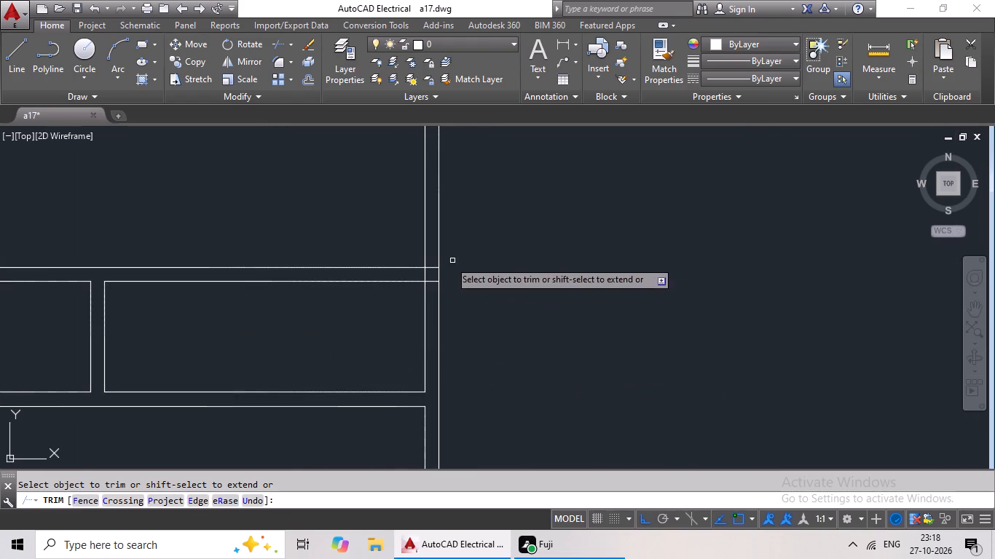
scroll(432, 266, up, 4)
drag(434, 261, 407, 401)
drag(407, 400, 410, 388)
drag(423, 309, 327, 316)
click(327, 317)
Trim the crossing lines where the wall south of the four small rooms' row meets the west interior wall.
scroll(391, 317, down, 7)
middle_drag(369, 342, 418, 322)
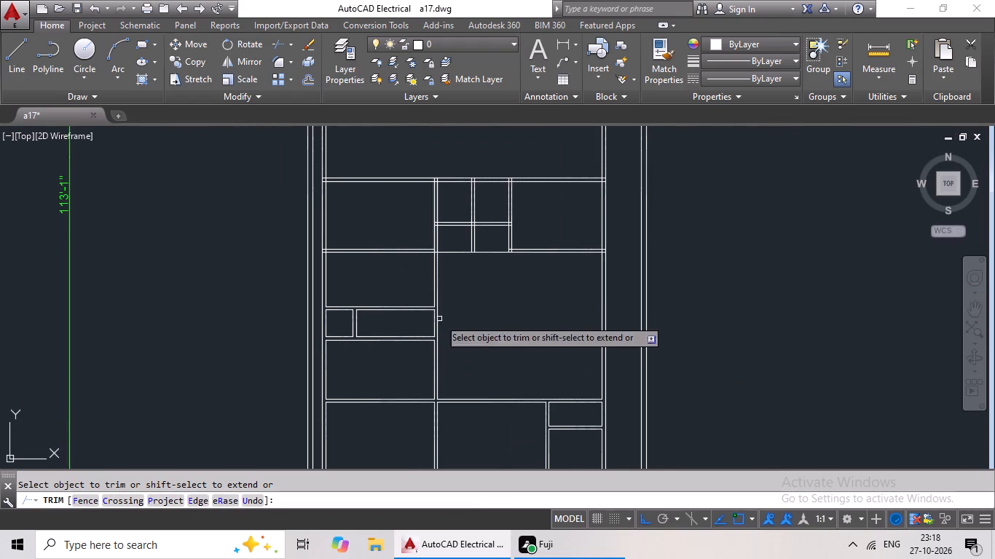
middle_drag(509, 306, 510, 368)
scroll(326, 304, up, 5)
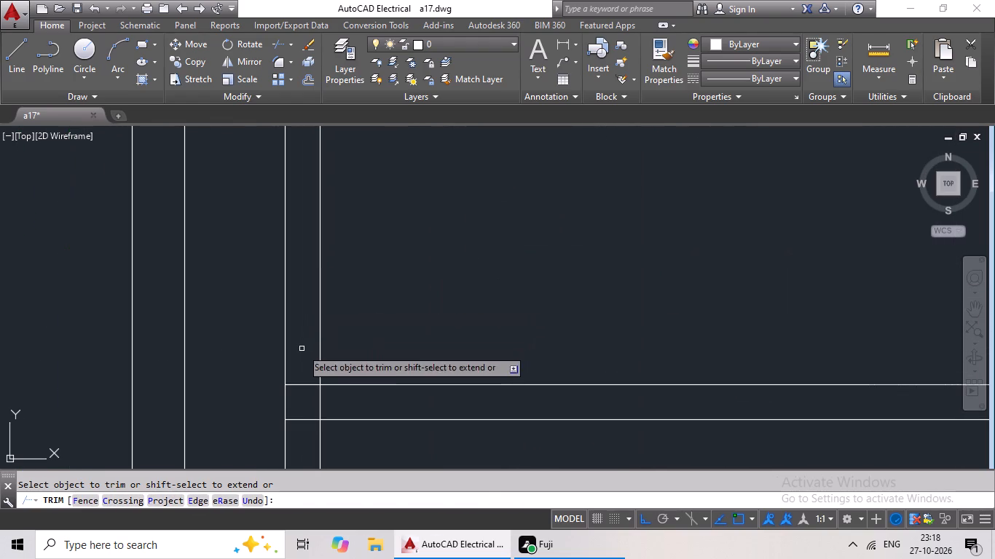
drag(300, 357, 300, 440)
click(300, 440)
middle_drag(367, 380, 393, 364)
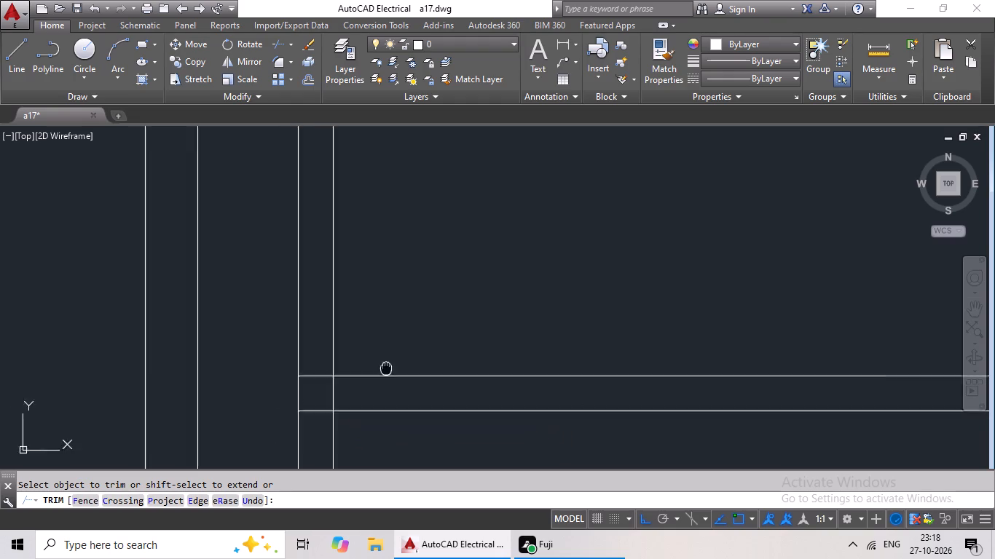
middle_drag(393, 364, 455, 326)
scroll(406, 341, up, 3)
drag(361, 253, 324, 446)
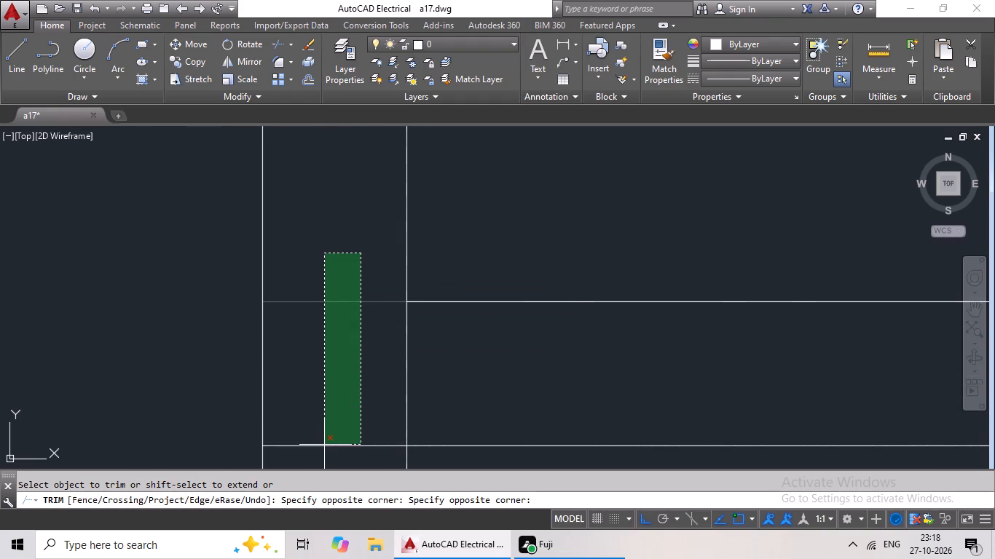
drag(324, 446, 323, 448)
drag(537, 363, 387, 370)
click(387, 370)
Trim the crossing lines where the wall south of the four small rooms' row meets the central vertical wall.
scroll(535, 362, down, 3)
middle_drag(597, 362, 245, 346)
middle_drag(433, 352, 253, 357)
middle_drag(470, 358, 296, 358)
middle_drag(674, 392, 665, 392)
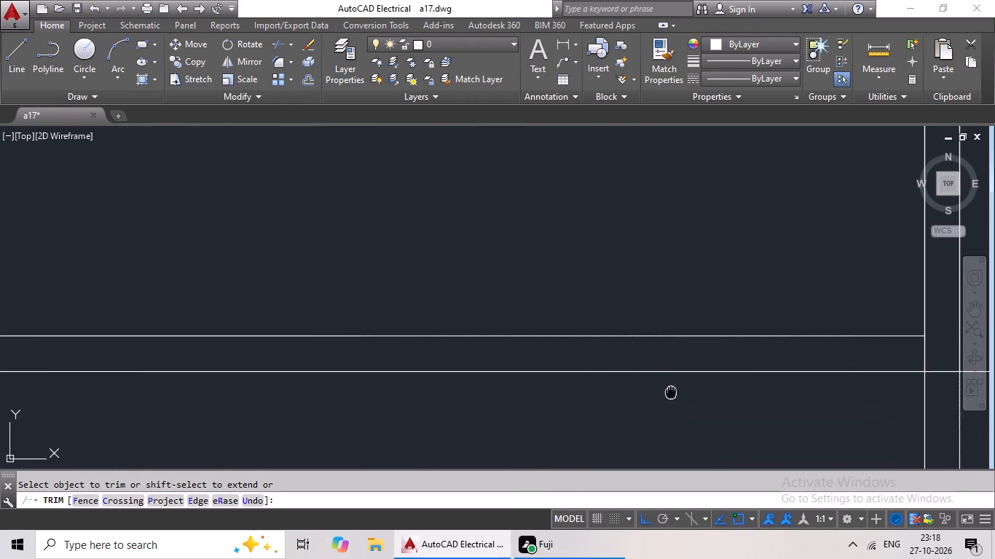
middle_drag(665, 392, 322, 392)
scroll(594, 378, up, 2)
drag(597, 331, 575, 389)
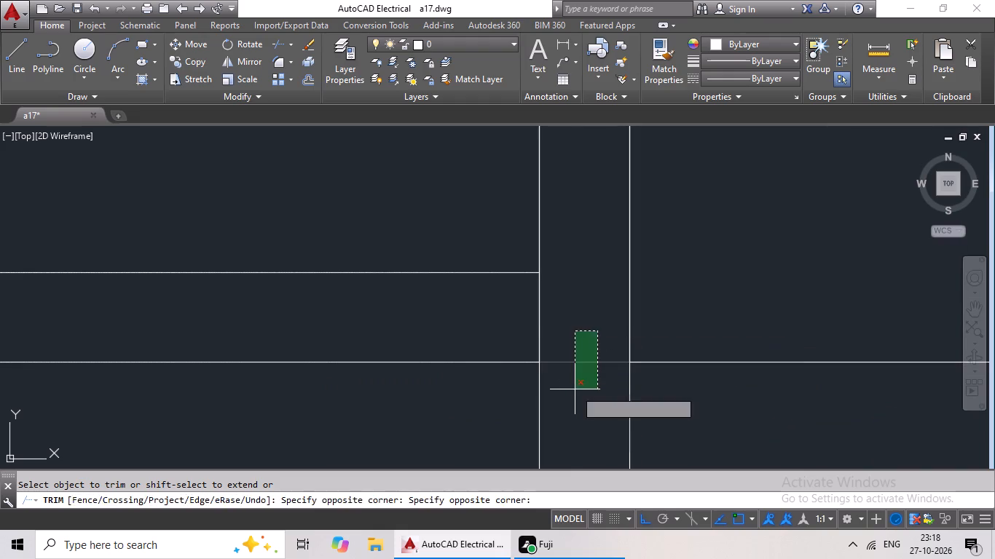
click(575, 389)
drag(578, 328, 504, 324)
click(504, 324)
Trim the crossing lines where the wall south of the four small rooms' row meets the east interior wall.
scroll(538, 322, down, 4)
middle_drag(606, 365, 410, 366)
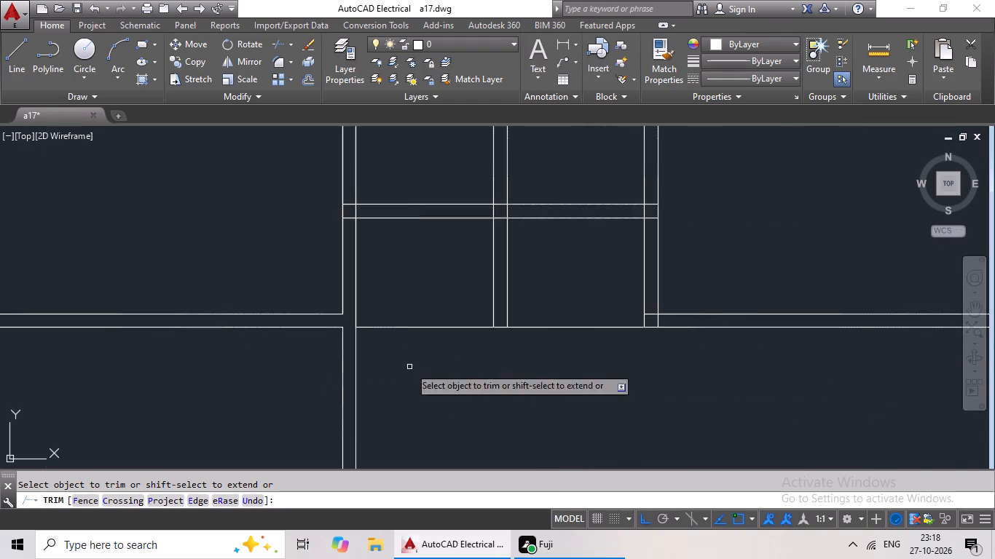
scroll(674, 395, down, 1)
middle_drag(674, 393, 693, 283)
scroll(703, 274, down, 2)
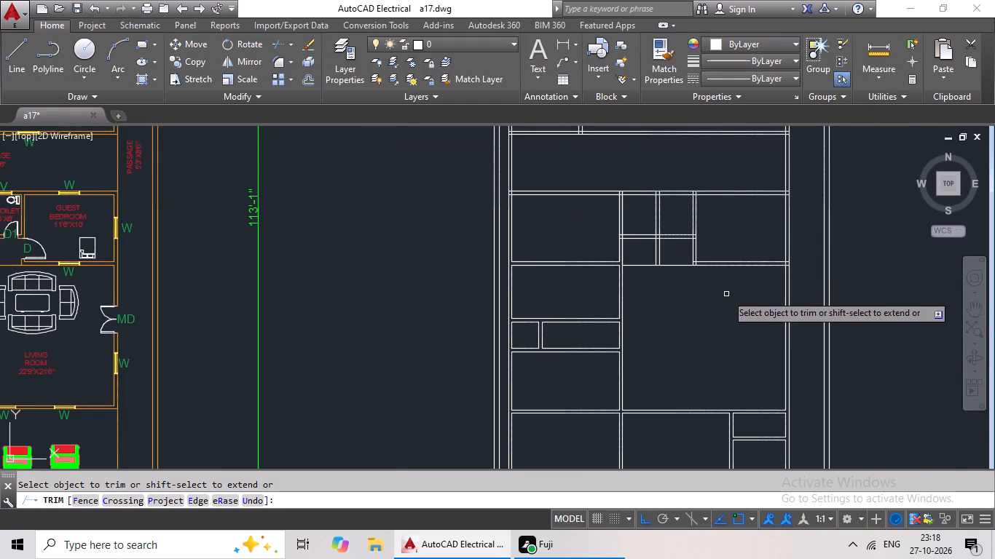
middle_drag(727, 294, 655, 296)
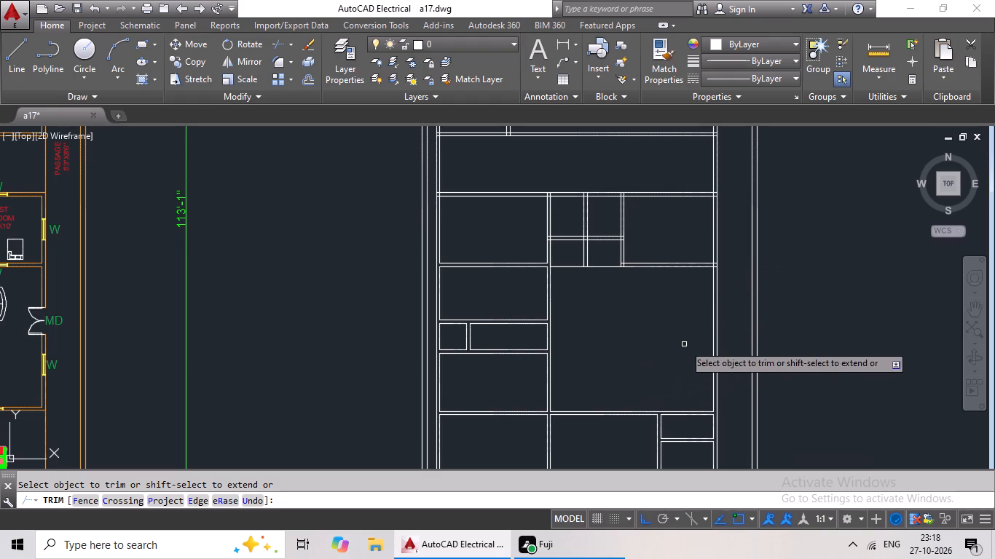
middle_drag(678, 345, 677, 333)
scroll(734, 245, up, 2)
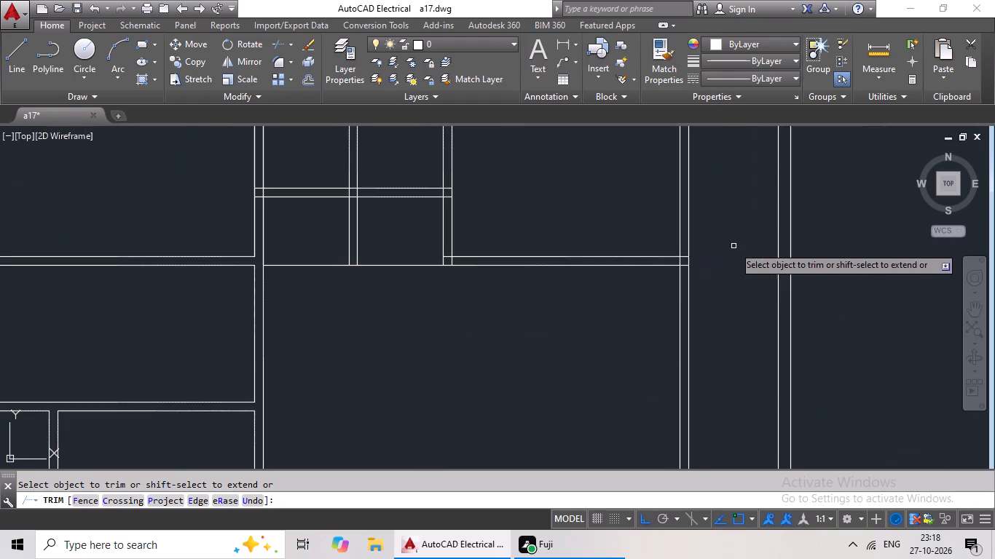
scroll(672, 274, up, 4)
middle_drag(685, 262, 527, 373)
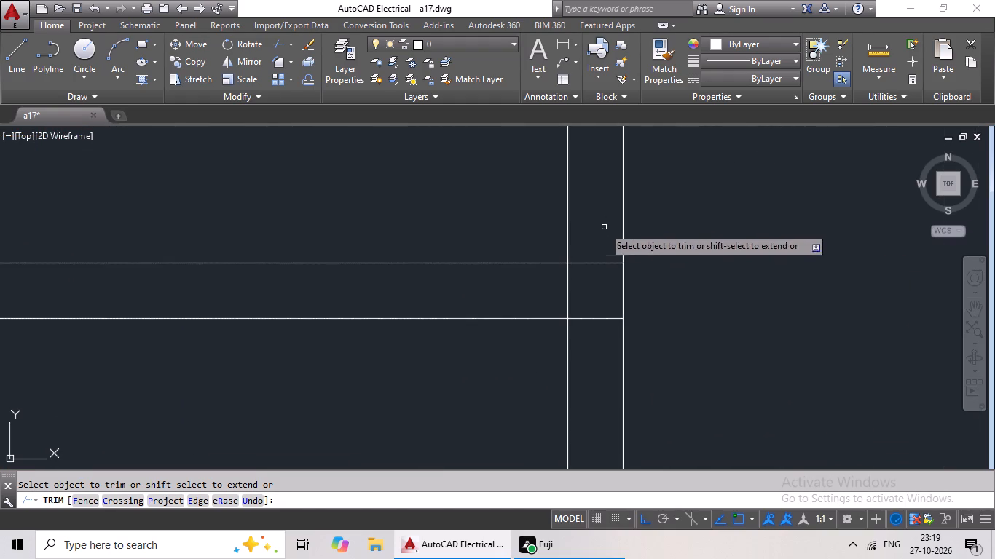
drag(605, 226, 591, 349)
drag(591, 349, 596, 334)
drag(613, 259, 548, 296)
Trim the crossing lines where the four small rooms' east wall meets the wall along their south side.
scroll(577, 290, down, 4)
scroll(346, 288, up, 5)
drag(489, 273, 351, 301)
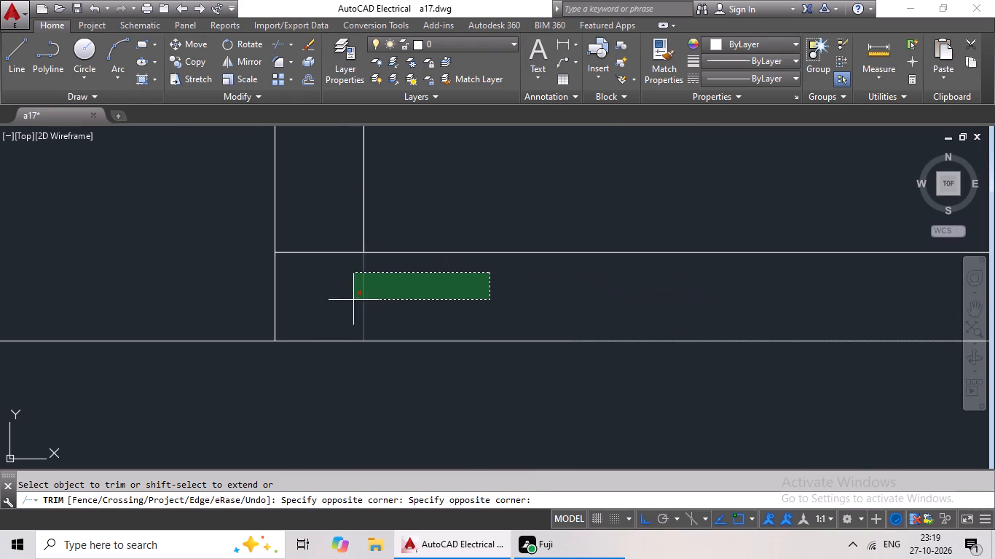
drag(351, 301, 341, 303)
drag(340, 201, 319, 282)
click(319, 282)
Trim the crossing lines where the four small rooms' horizontal partition meets their east wall.
scroll(379, 282, down, 4)
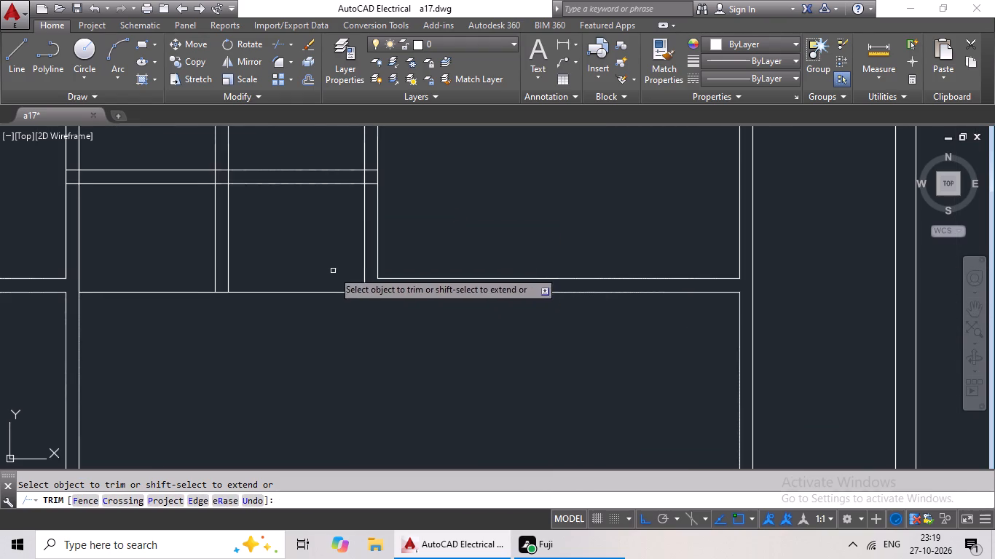
middle_drag(332, 262, 353, 324)
scroll(390, 232, up, 4)
drag(402, 203, 393, 309)
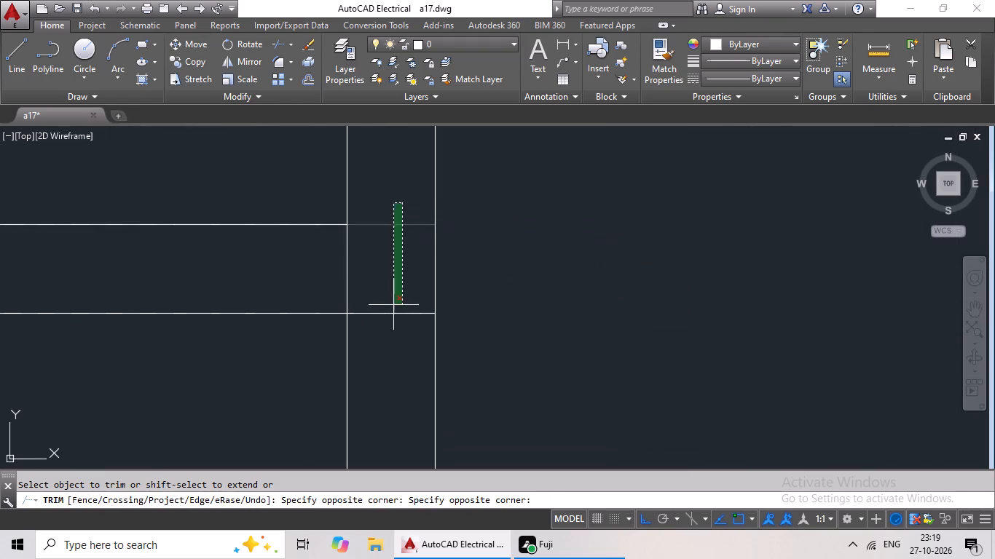
drag(393, 309, 389, 325)
click(389, 325)
drag(398, 248, 327, 281)
drag(327, 281, 342, 282)
Trim the crossing lines where the horizontal and vertical partitions intersect in the middle of the four small rooms.
scroll(451, 282, down, 3)
middle_drag(364, 312, 366, 312)
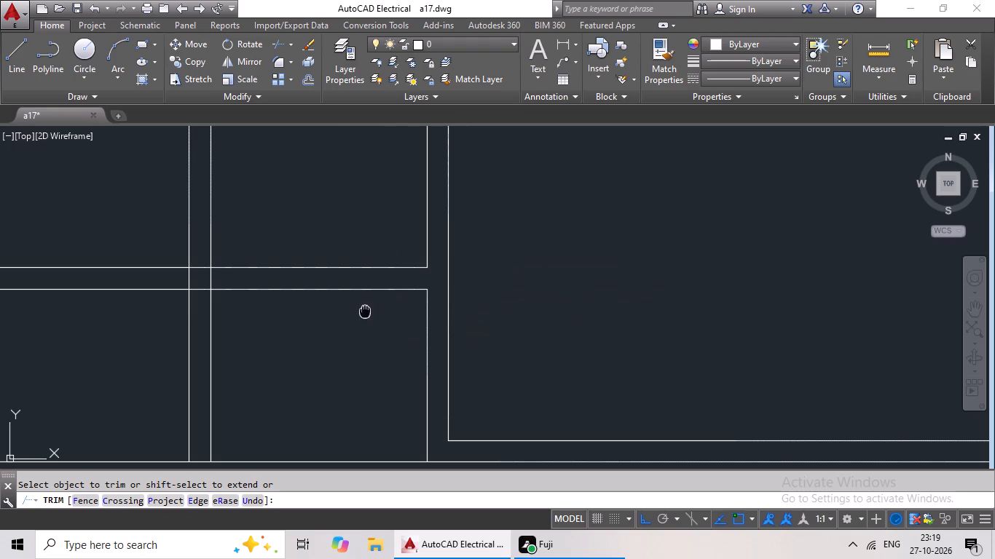
middle_drag(366, 312, 510, 298)
scroll(353, 268, up, 4)
drag(516, 248, 173, 267)
drag(294, 148, 289, 364)
scroll(321, 344, down, 2)
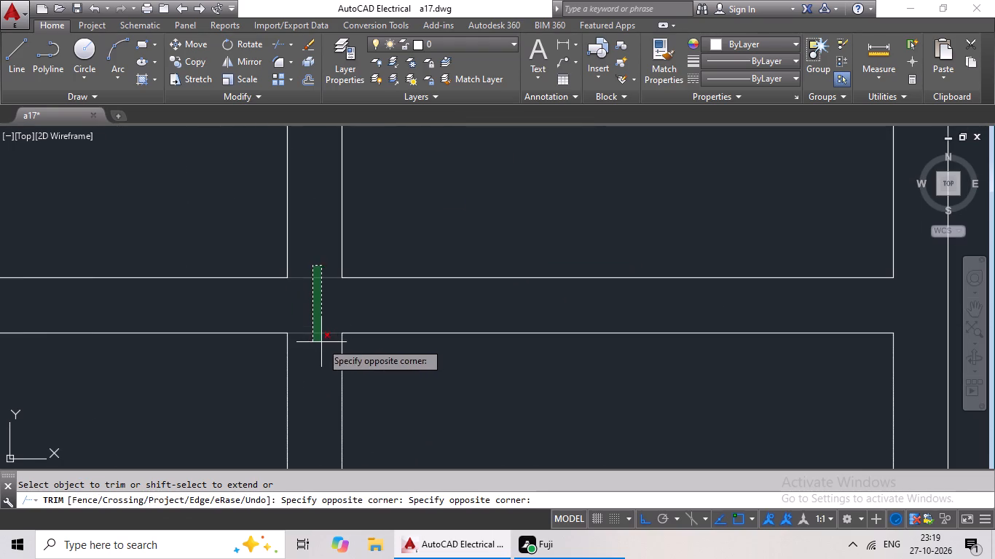
click(321, 343)
Trim the crossing lines where the four small rooms' horizontal partition meets the central vertical wall.
scroll(342, 338, down, 3)
middle_drag(375, 357, 451, 295)
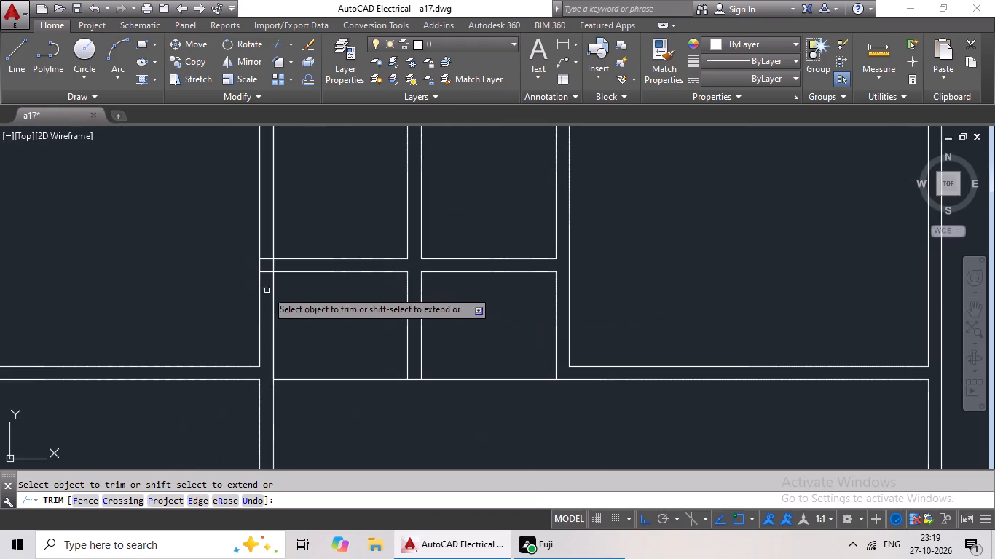
scroll(262, 266, up, 3)
drag(267, 210, 275, 318)
click(275, 318)
drag(337, 265, 315, 269)
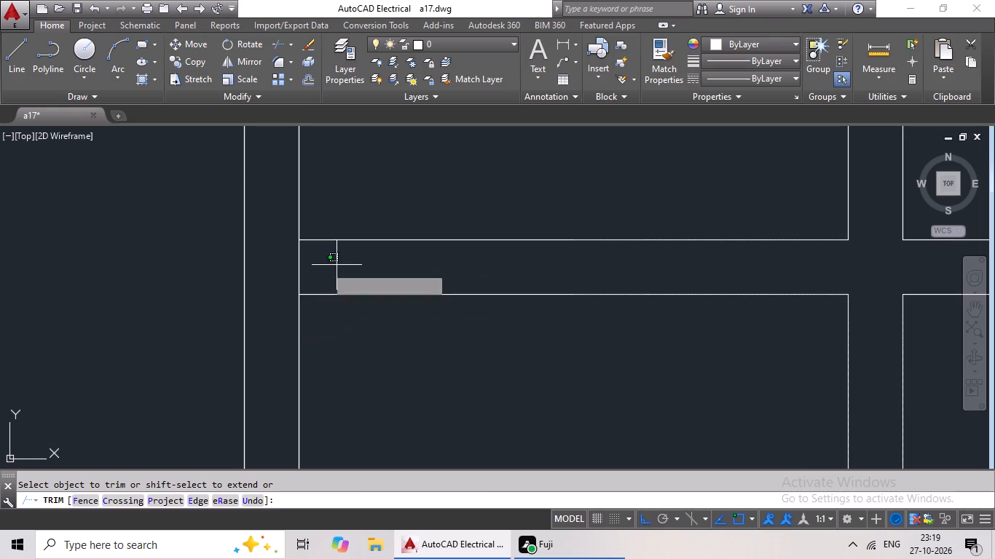
drag(315, 269, 271, 279)
click(271, 279)
Trim the crossing lines where the four small rooms' east wall meets the wall along their north side.
scroll(344, 269, down, 4)
middle_drag(379, 306, 368, 382)
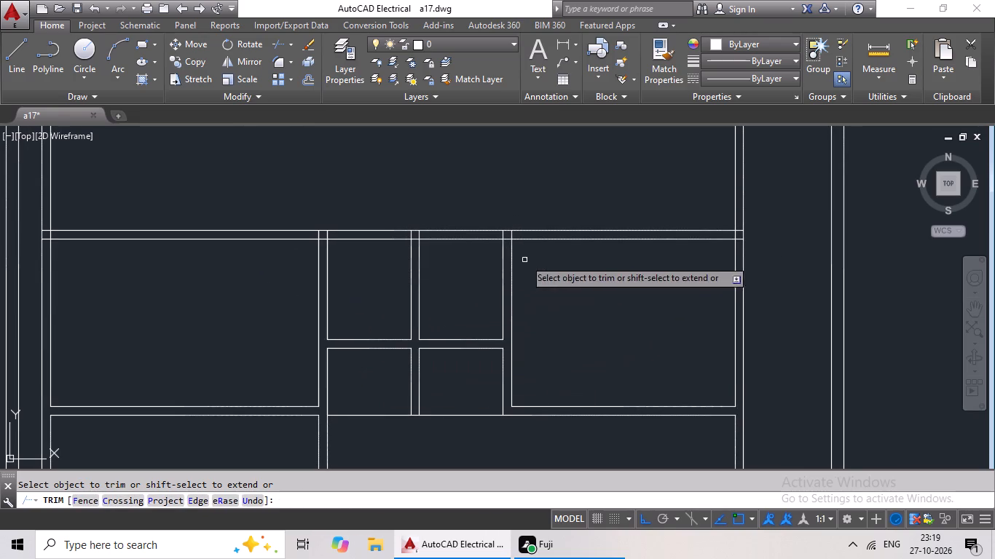
scroll(508, 226, up, 4)
drag(597, 271, 412, 284)
drag(412, 284, 419, 282)
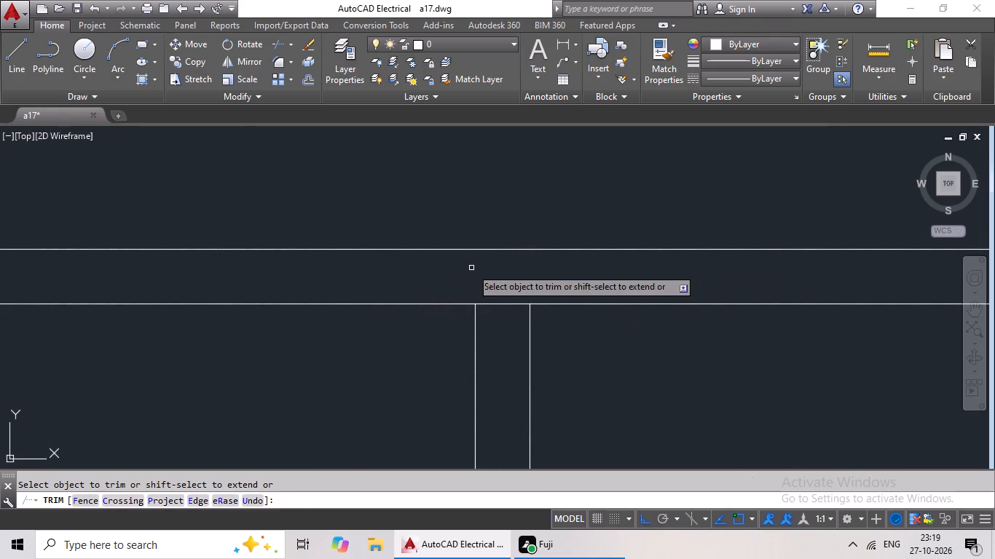
drag(492, 263, 501, 328)
click(501, 328)
Trim the crossing lines where the four small rooms' middle vertical partition meets their north wall.
scroll(402, 337, down, 3)
middle_drag(371, 343, 650, 344)
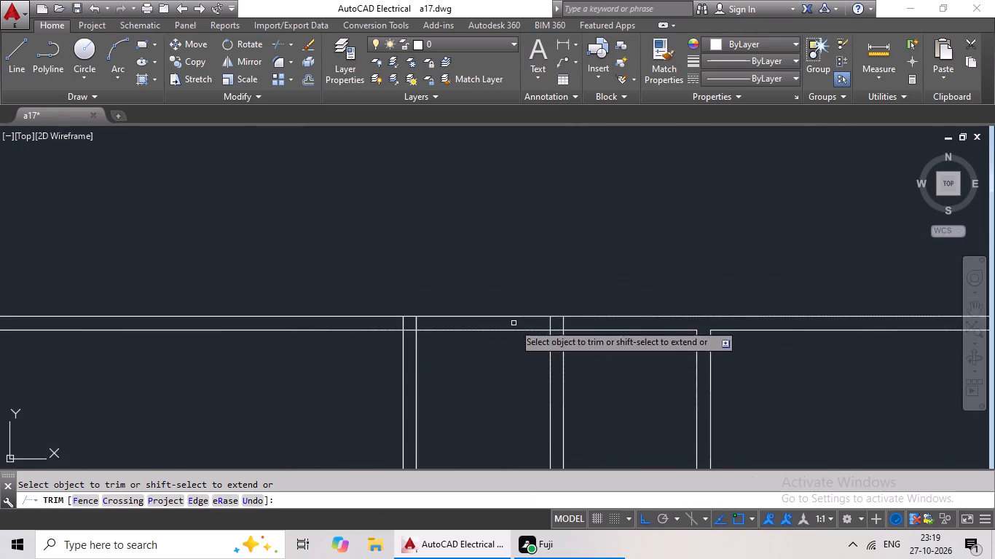
scroll(516, 323, up, 4)
drag(889, 301, 644, 325)
click(644, 325)
drag(806, 320, 799, 400)
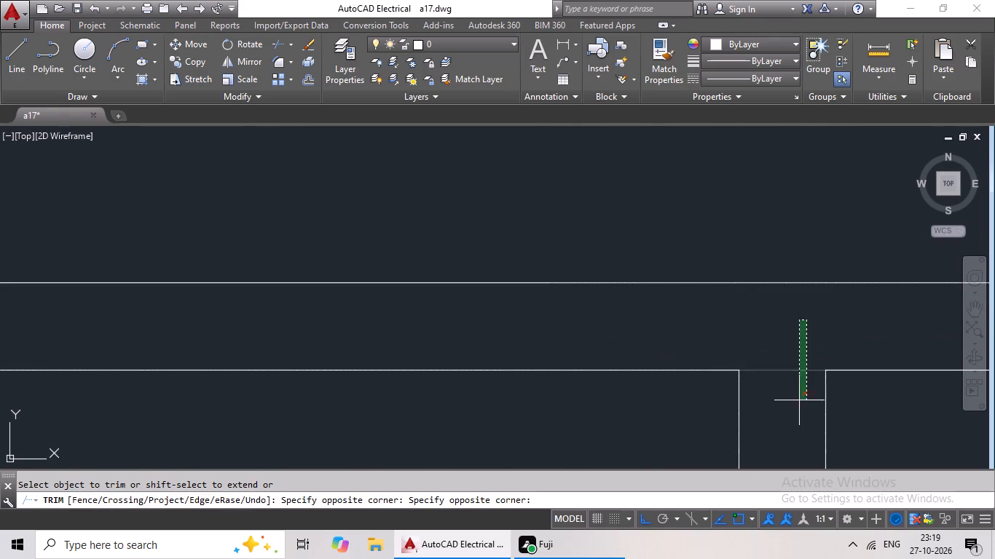
drag(799, 400, 798, 400)
click(798, 400)
Trim the crossing lines where the central vertical wall meets the four small rooms' north wall.
scroll(550, 344, down, 1)
middle_drag(550, 343, 886, 295)
drag(607, 261, 371, 292)
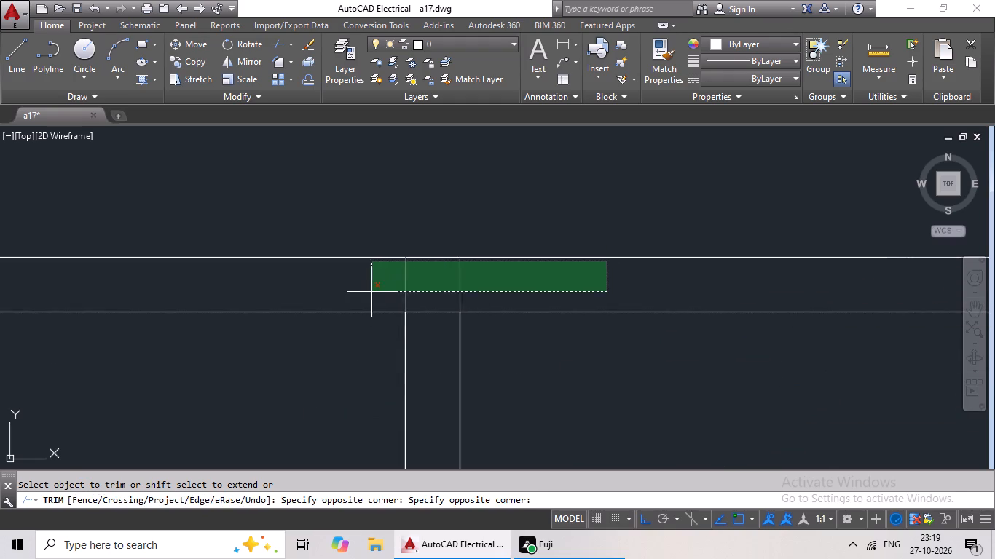
drag(371, 292, 371, 293)
drag(442, 279, 426, 326)
click(426, 326)
Trim the crossing lines where the wall north of the four small rooms' row meets the east interior wall.
scroll(435, 306, down, 3)
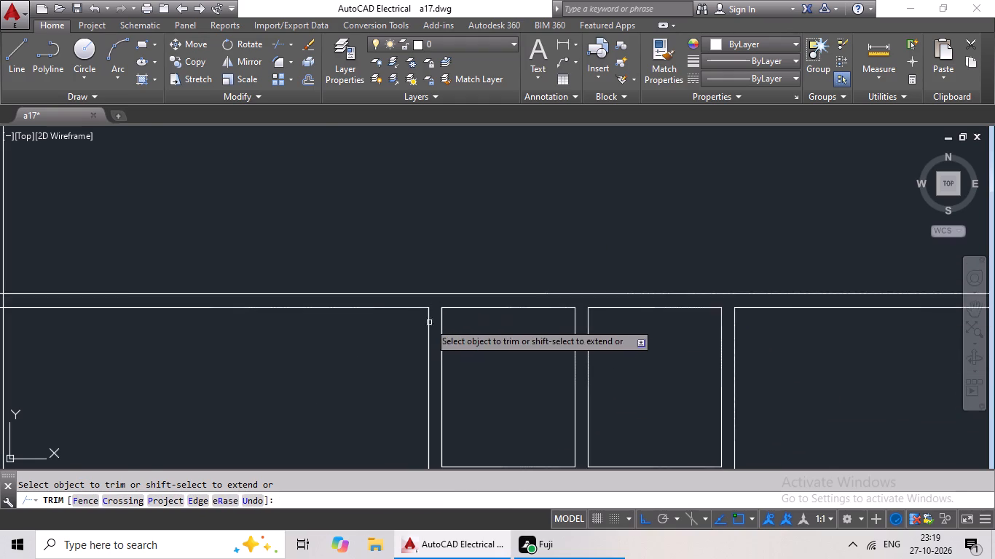
scroll(417, 329, down, 1)
middle_drag(304, 349, 102, 274)
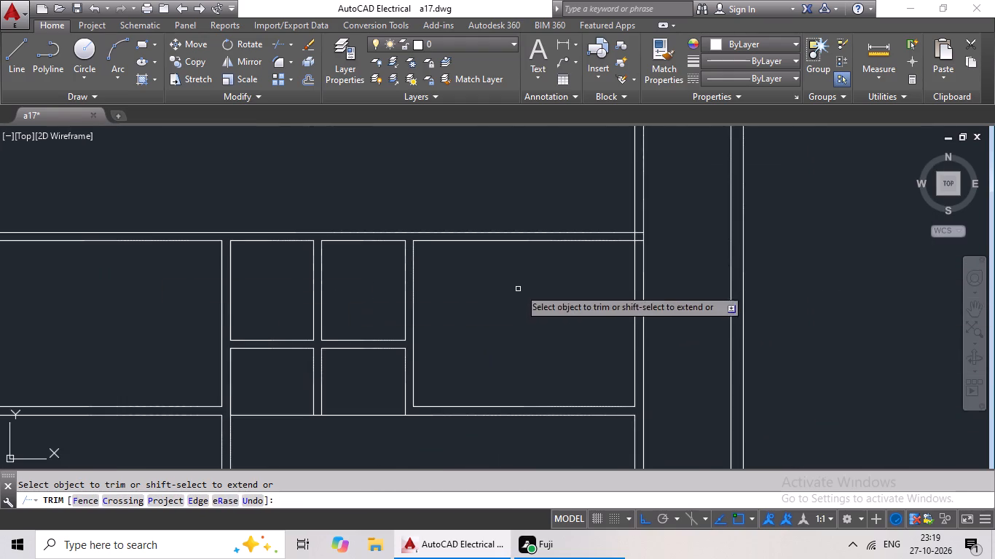
middle_drag(520, 288, 429, 355)
scroll(553, 312, up, 4)
drag(527, 217, 516, 333)
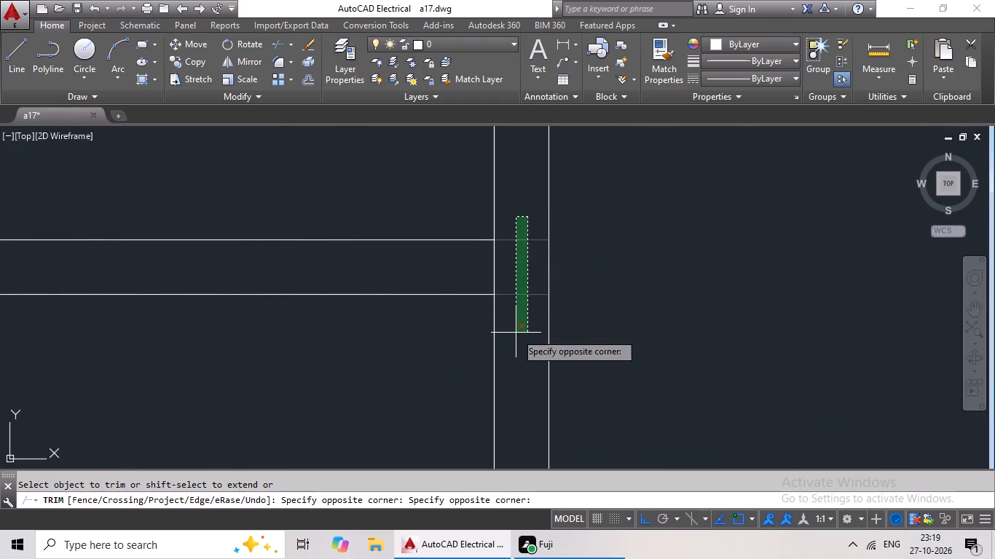
click(516, 333)
drag(522, 274, 465, 274)
click(464, 274)
drag(521, 260, 486, 270)
click(486, 270)
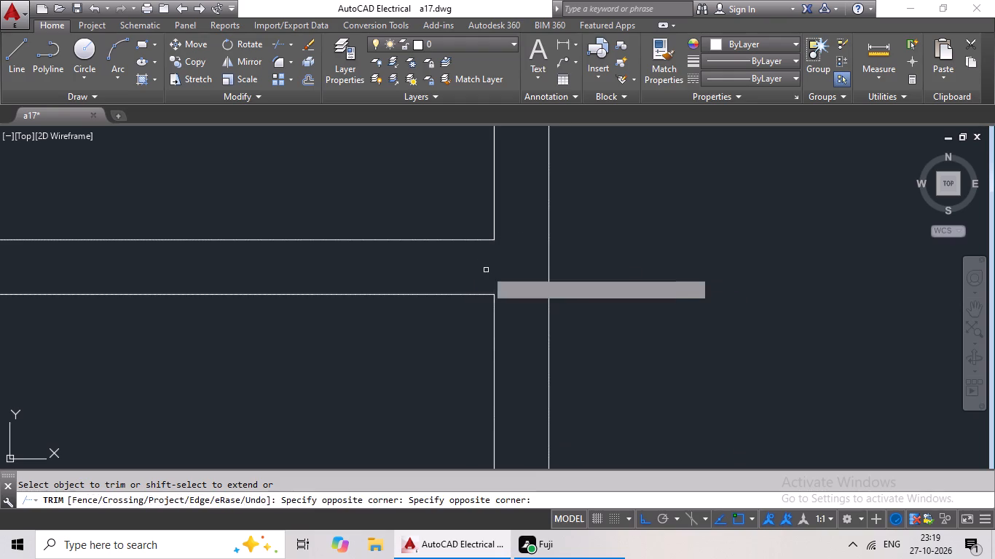
Trim the crossing lines where the wall north of the four small rooms' row meets the west interior wall.
scroll(501, 269, down, 2)
middle_drag(427, 309, 524, 290)
scroll(457, 312, down, 3)
middle_drag(426, 335, 591, 320)
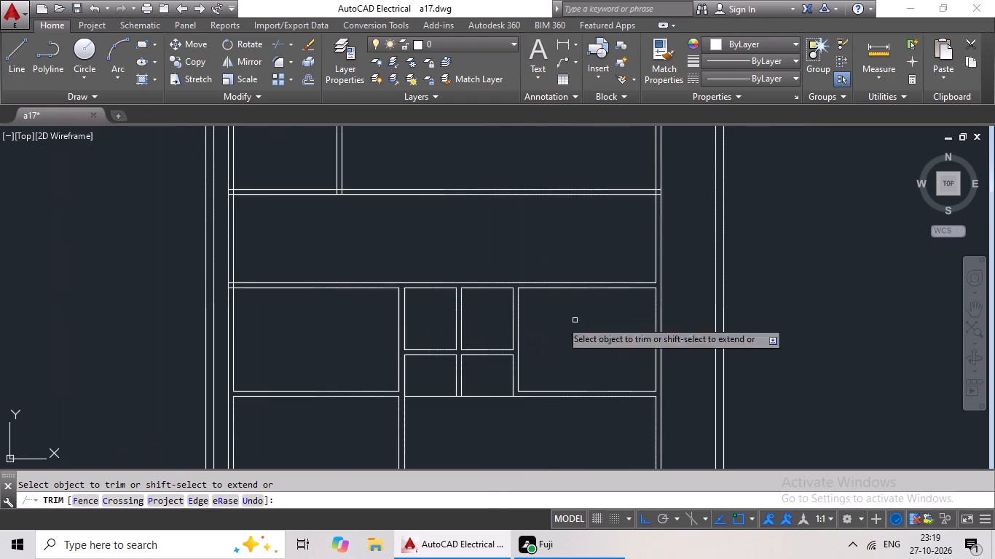
scroll(233, 288, up, 5)
drag(212, 191, 197, 268)
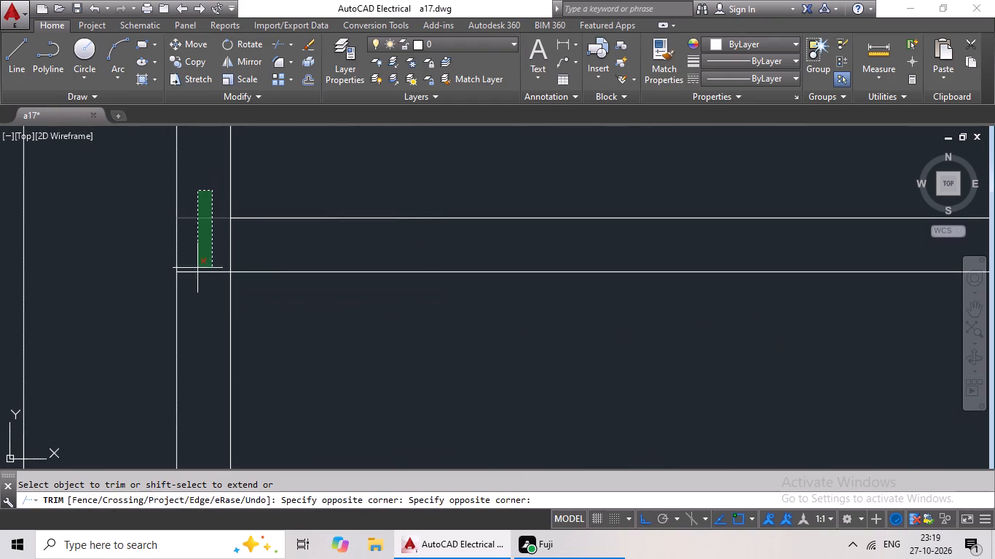
drag(197, 268, 191, 285)
click(191, 285)
drag(298, 245, 222, 253)
click(222, 253)
Trim the crossing lines where the next full-width horizontal wall to the north meets the east interior wall.
scroll(316, 247, down, 4)
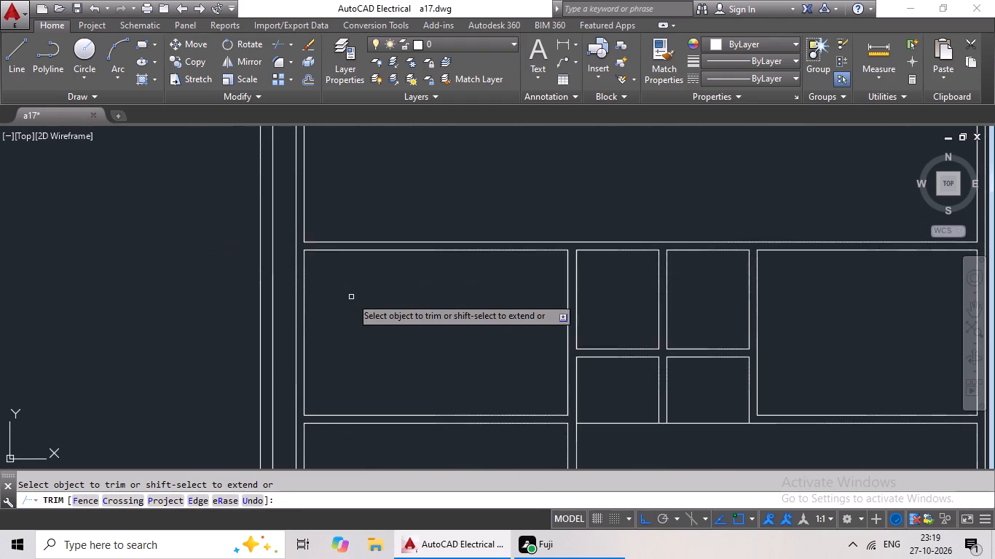
scroll(361, 301, down, 2)
middle_drag(380, 309, 351, 360)
middle_drag(401, 293, 362, 327)
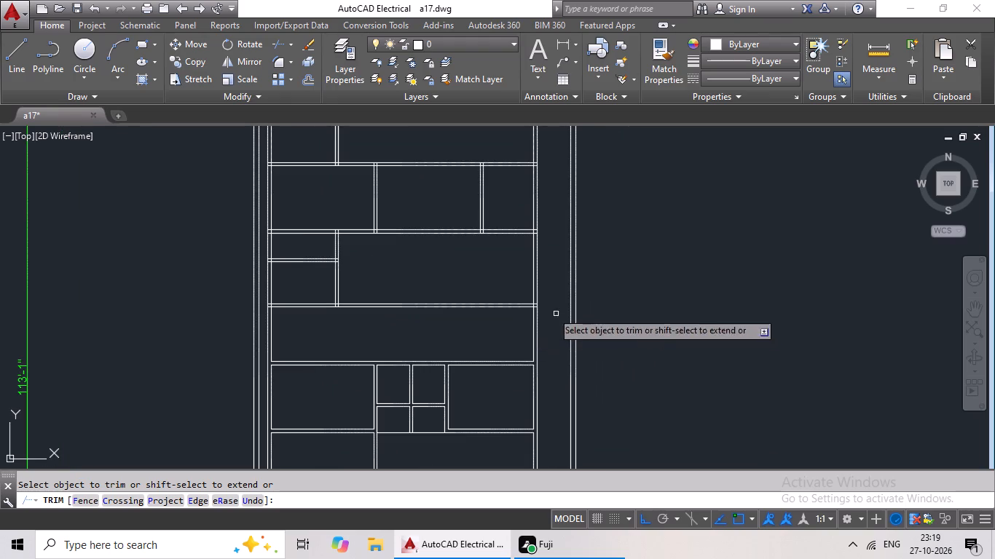
scroll(534, 298, up, 5)
middle_drag(558, 353, 559, 269)
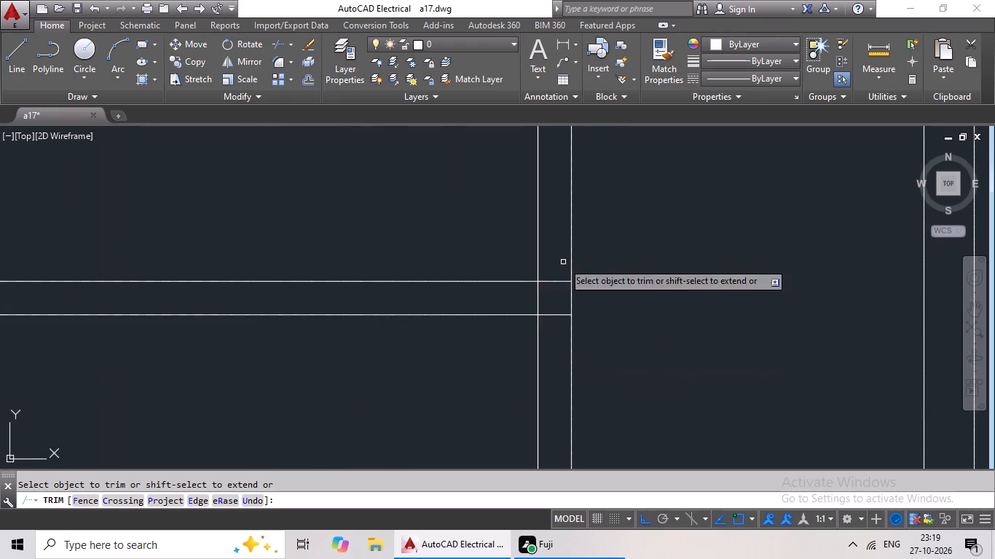
scroll(556, 305, up, 2)
drag(559, 233, 566, 338)
click(565, 342)
drag(567, 278, 538, 283)
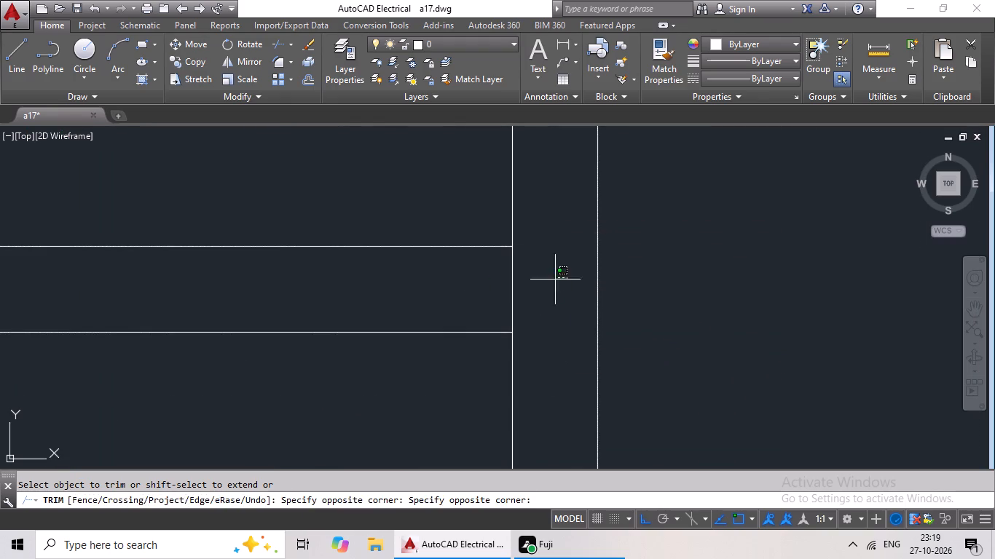
drag(538, 283, 455, 298)
drag(455, 298, 490, 296)
Trim the crossing lines where the partition beside the two small west rooms meets the full-width wall to their south.
scroll(557, 290, down, 3)
middle_drag(403, 332, 755, 372)
middle_drag(481, 376, 838, 376)
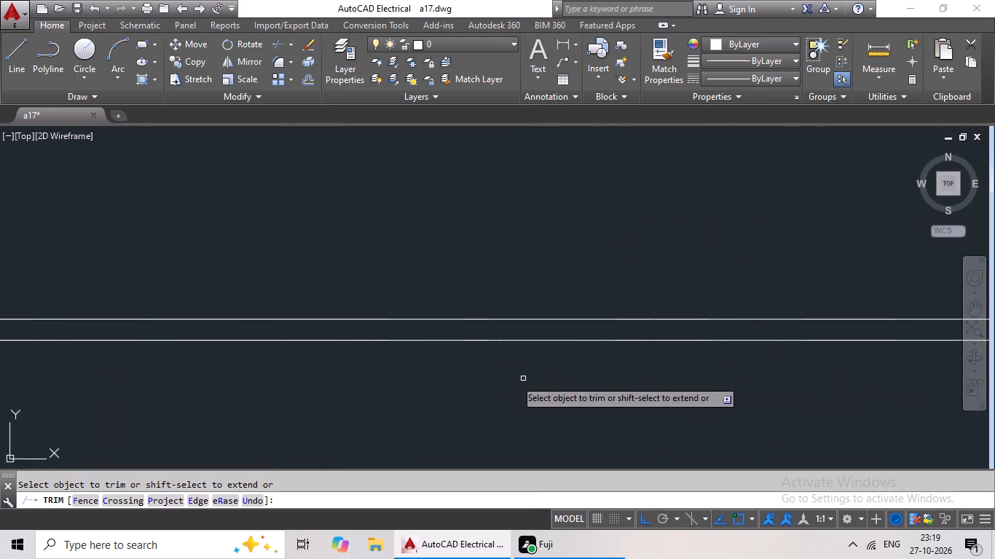
middle_drag(543, 383, 823, 383)
middle_drag(527, 393, 714, 403)
scroll(430, 338, up, 3)
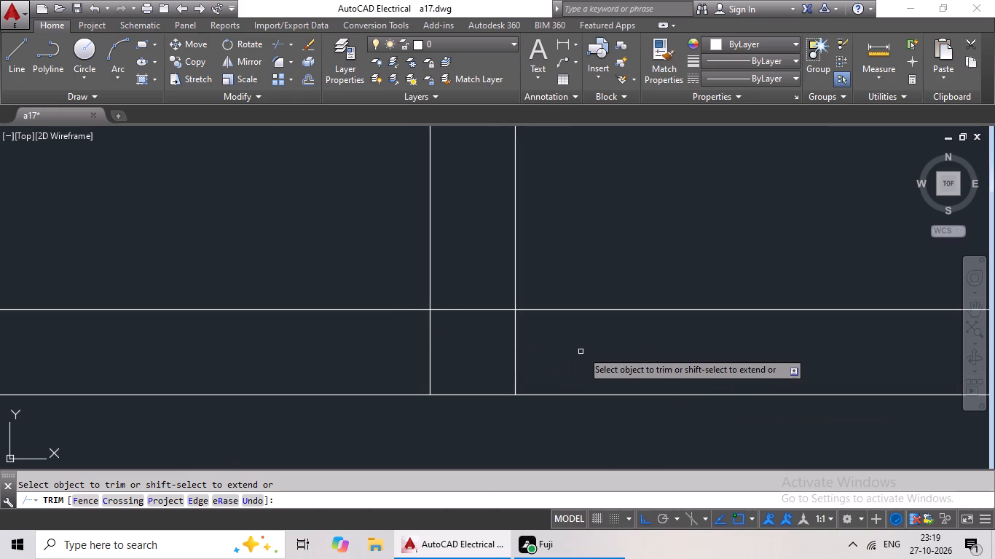
drag(604, 345, 397, 382)
drag(483, 290, 463, 347)
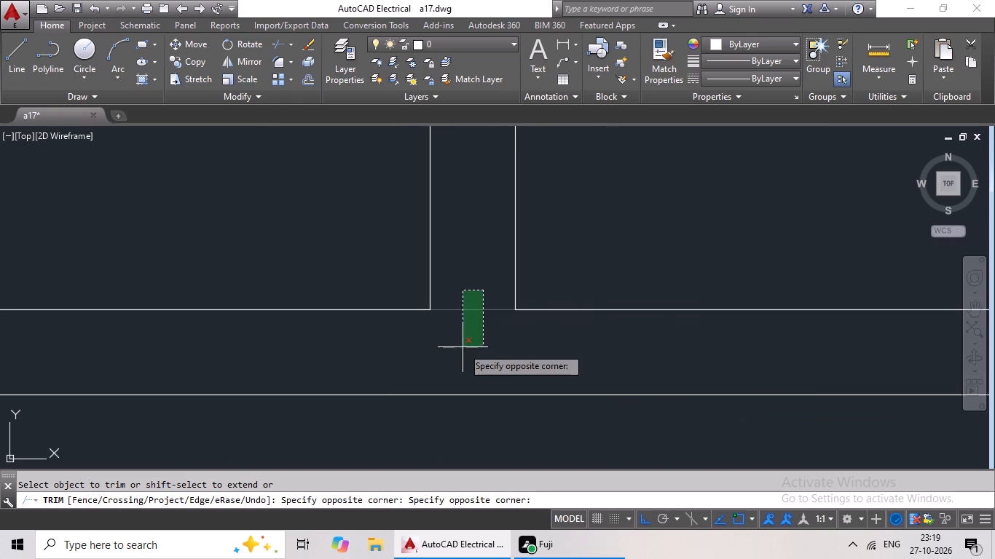
click(463, 347)
Trim the crossing lines where the full-width wall south of the two small west rooms meets the west interior wall.
scroll(569, 322, down, 5)
middle_drag(473, 386, 546, 383)
scroll(460, 341, up, 5)
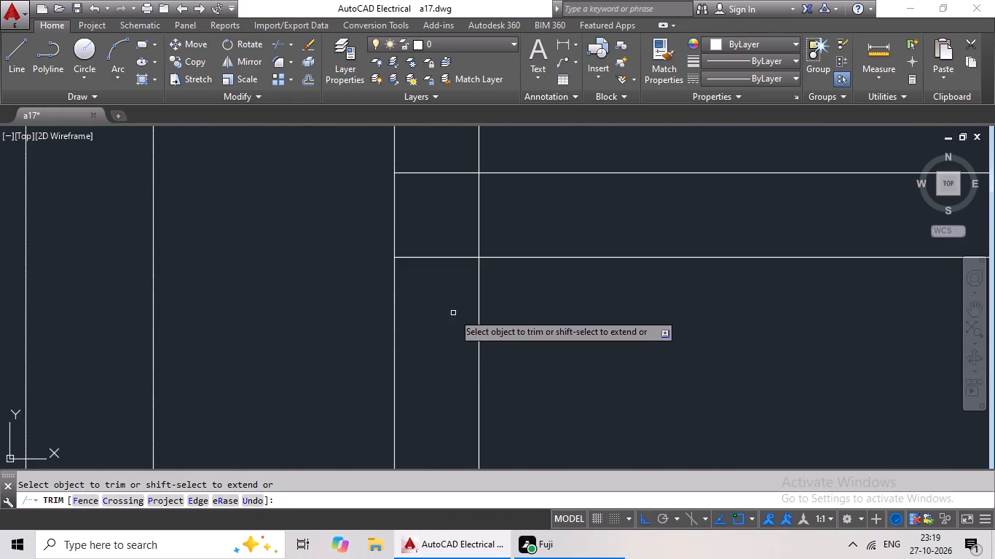
drag(441, 153, 425, 278)
click(425, 279)
drag(527, 203, 463, 228)
click(461, 229)
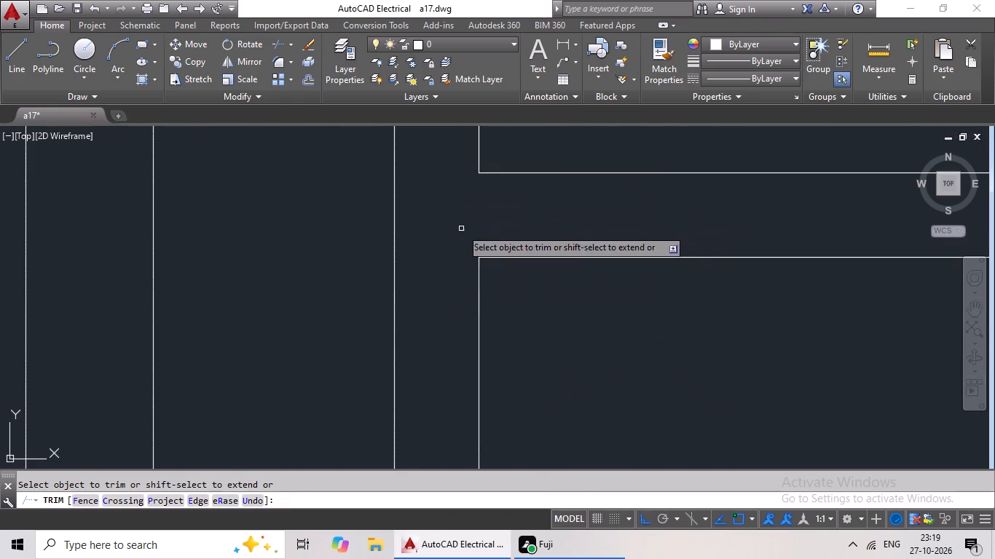
Trim the crossing lines where the dividing wall between the two small west rooms meets their east partition.
scroll(537, 227, down, 6)
middle_drag(580, 280, 471, 334)
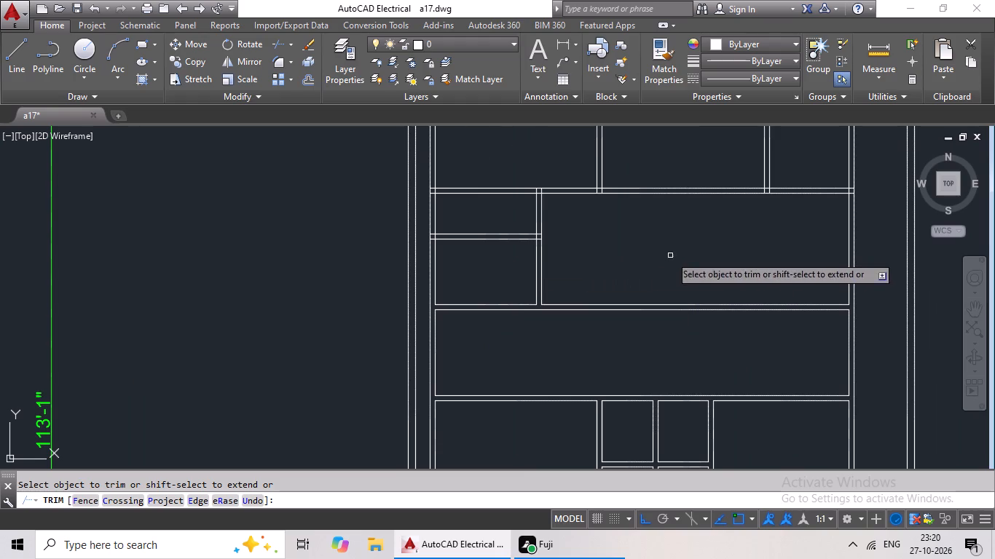
middle_drag(650, 268, 577, 311)
scroll(468, 283, up, 4)
drag(441, 223, 428, 295)
click(428, 295)
drag(430, 260, 406, 258)
click(406, 258)
scroll(442, 252, down, 3)
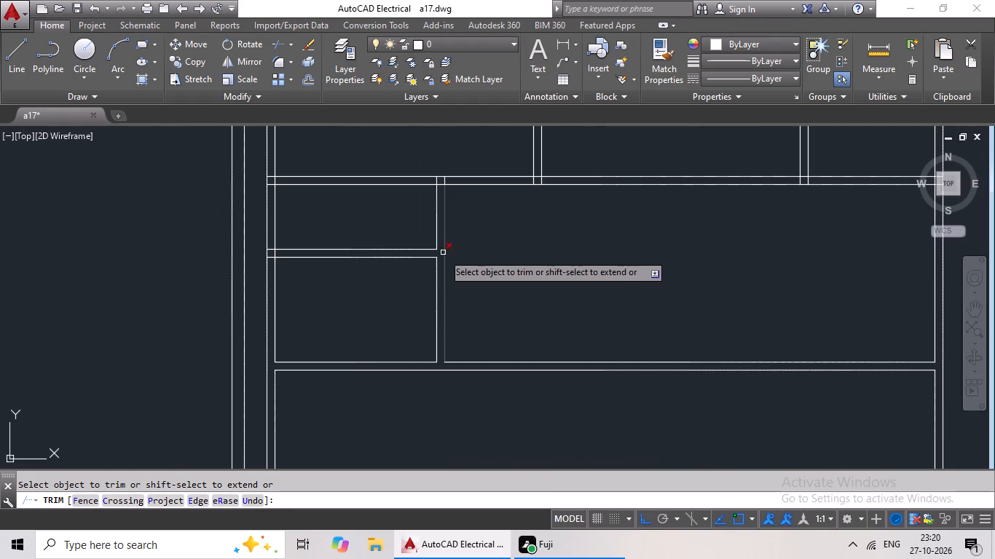
Trim the crossing lines where the dividing wall between the two small west rooms meets the west interior wall.
scroll(268, 253, up, 4)
drag(287, 218, 277, 306)
click(277, 306)
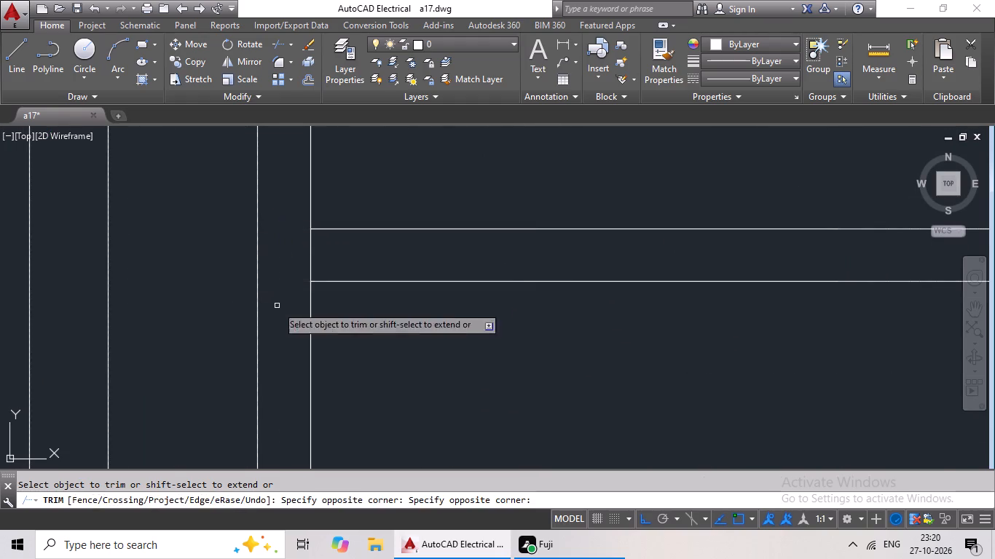
drag(350, 255, 293, 268)
click(293, 268)
Trim the crossing lines where the full-width wall north of the two small west rooms meets the east interior wall.
scroll(394, 264, down, 4)
scroll(439, 310, down, 1)
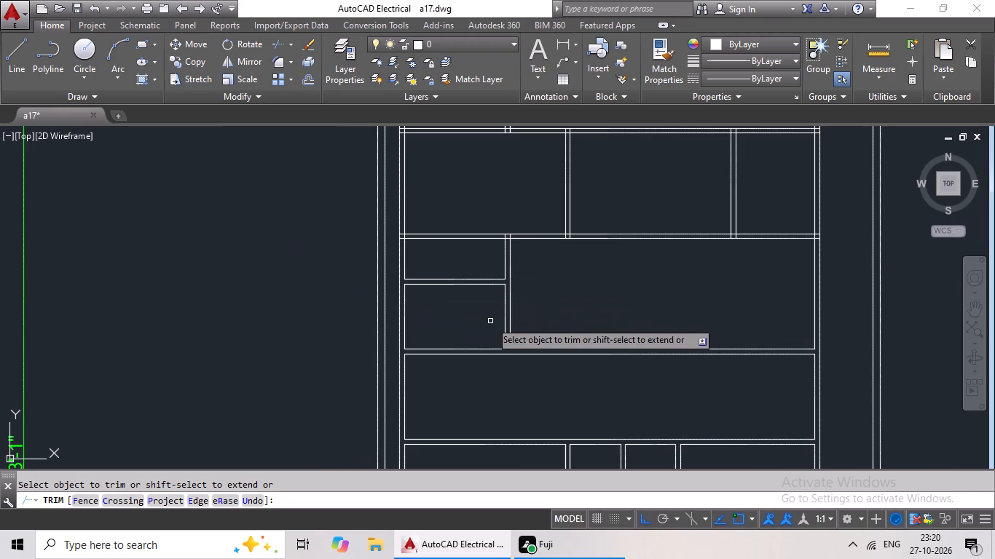
middle_drag(492, 320, 428, 330)
scroll(479, 331, down, 1)
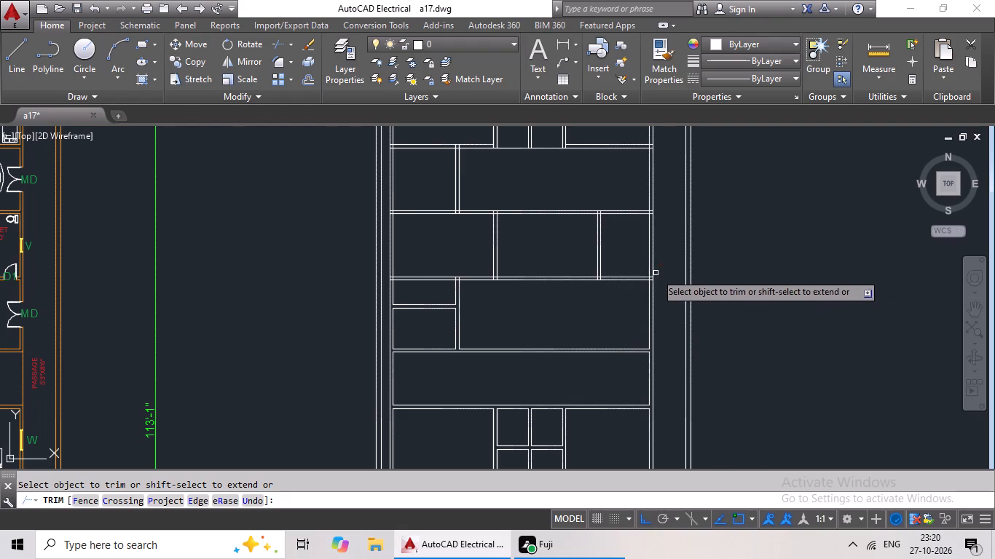
scroll(656, 273, up, 5)
scroll(602, 301, up, 2)
drag(611, 289, 612, 443)
drag(612, 443, 617, 427)
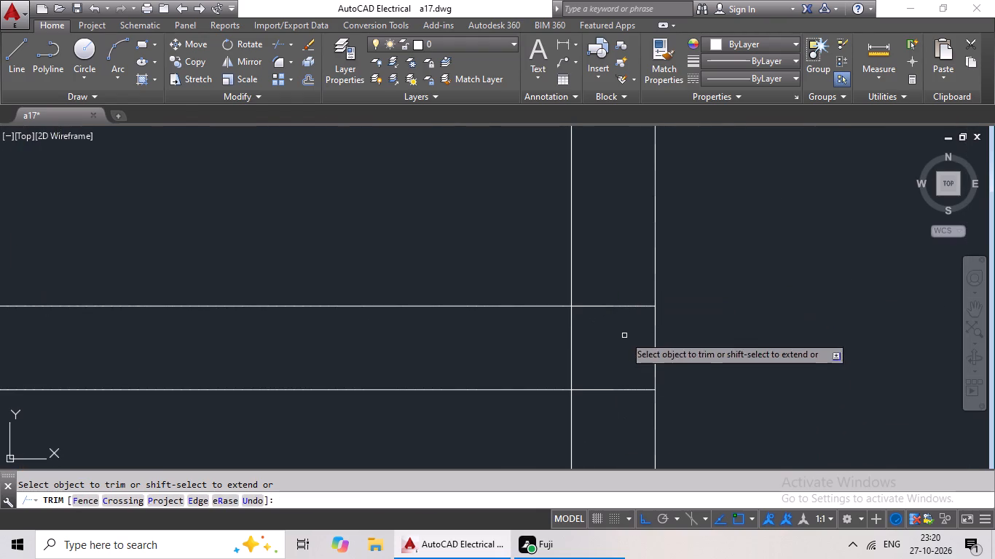
drag(610, 291, 589, 421)
drag(589, 421, 596, 411)
drag(610, 344, 491, 364)
drag(491, 364, 505, 360)
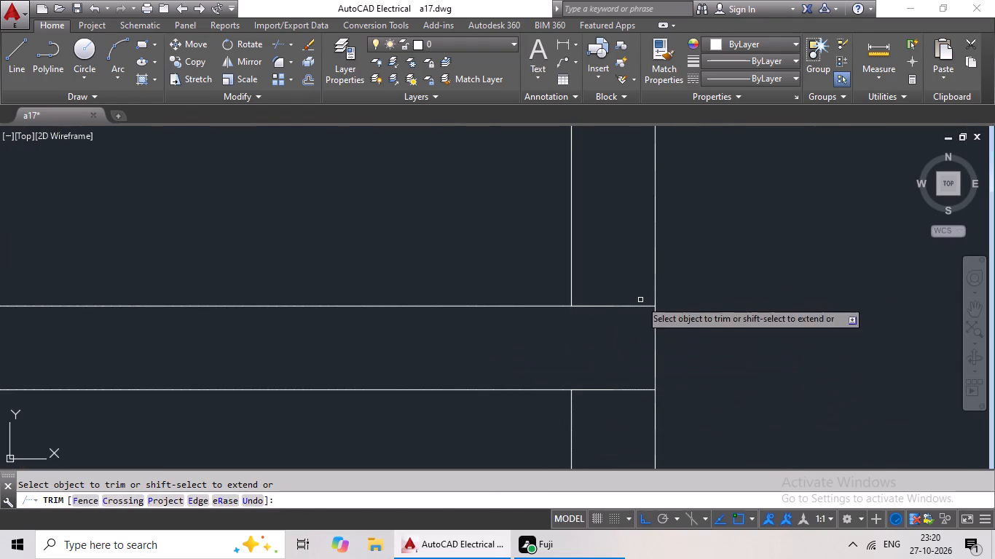
click(640, 298)
drag(638, 296, 603, 389)
drag(629, 255, 605, 418)
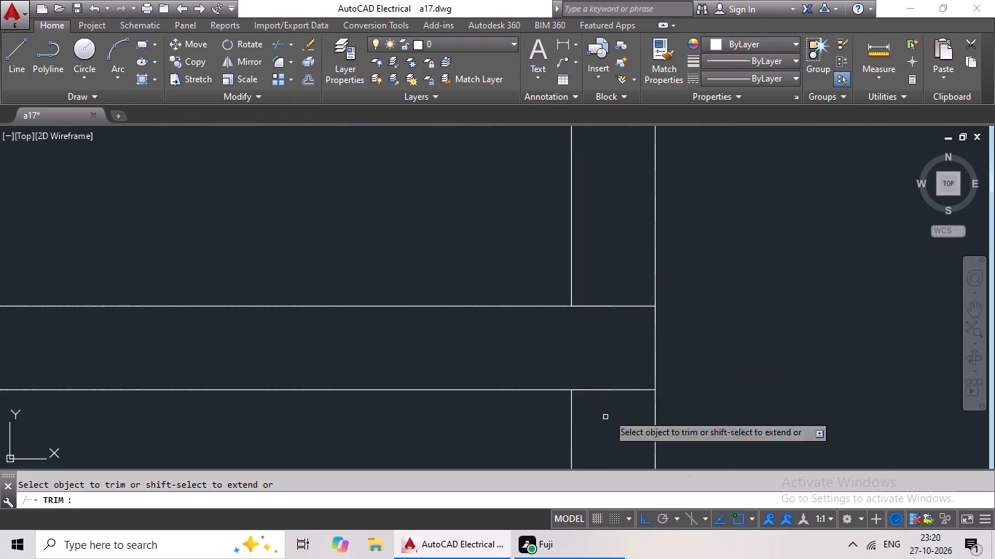
Trim the crossing lines where the three-room row's eastern partition meets the full-width wall south of that row.
scroll(628, 389, down, 4)
scroll(532, 421, down, 1)
middle_drag(563, 398, 624, 343)
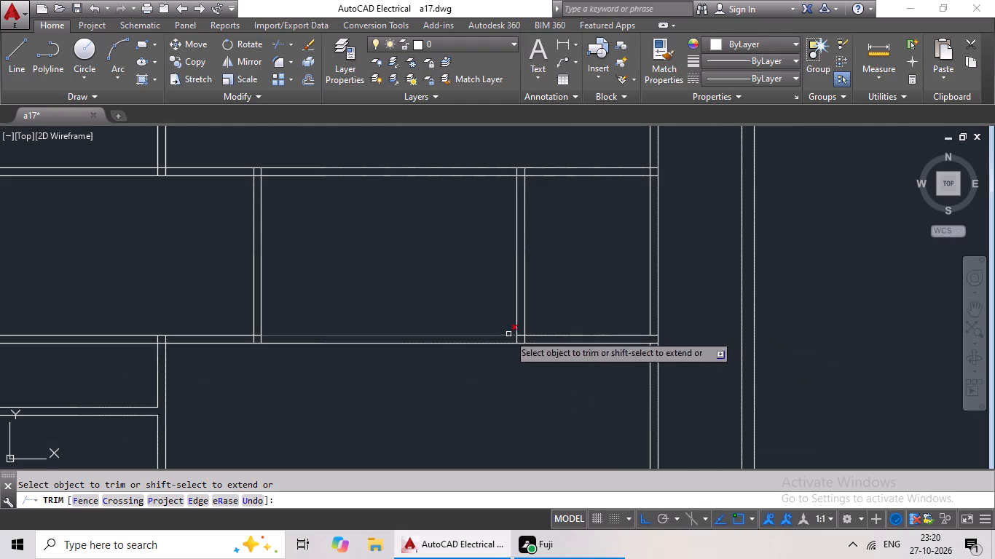
scroll(506, 339, up, 4)
drag(697, 346, 582, 344)
click(577, 344)
drag(622, 298, 615, 320)
click(615, 320)
Trim the crossing lines where the three-room row's western partition meets the full-width wall south of that row.
scroll(606, 284, down, 3)
middle_drag(297, 317, 656, 305)
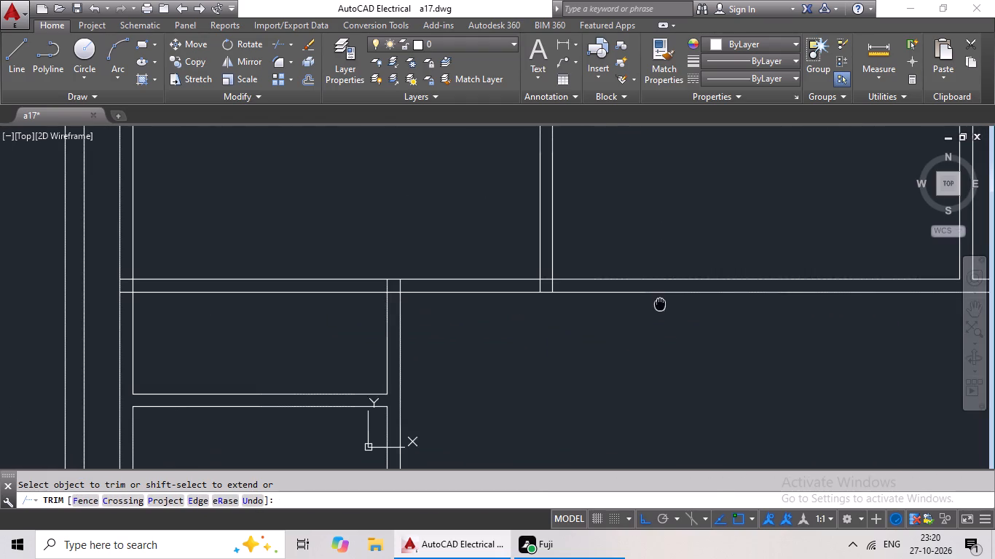
scroll(531, 280, up, 5)
drag(827, 285, 573, 336)
drag(573, 336, 591, 328)
drag(691, 165, 645, 295)
click(646, 293)
Trim the crossing lines where the partition beside the two small west rooms meets the full-width wall to their north.
scroll(699, 293, down, 2)
middle_drag(232, 293, 503, 266)
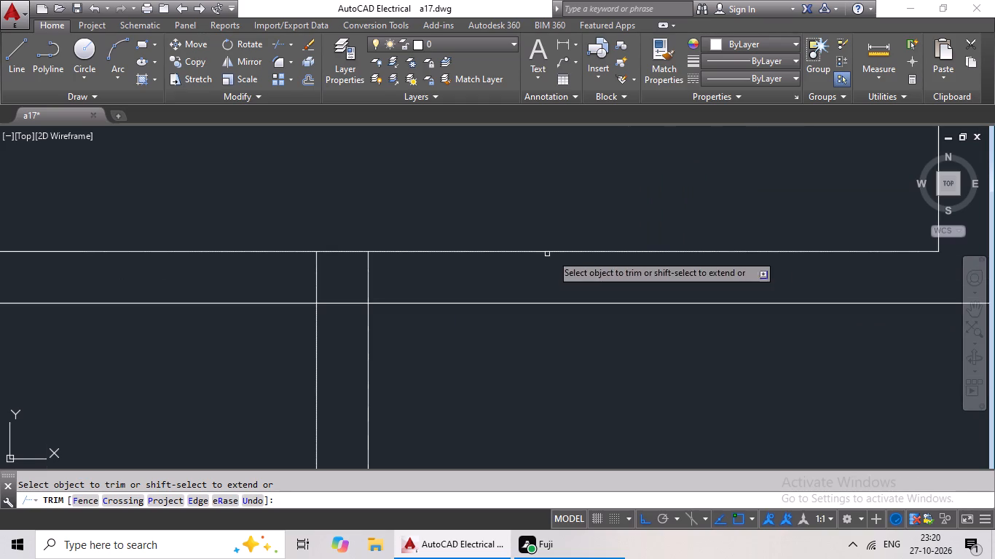
drag(551, 266, 255, 276)
drag(320, 259, 338, 343)
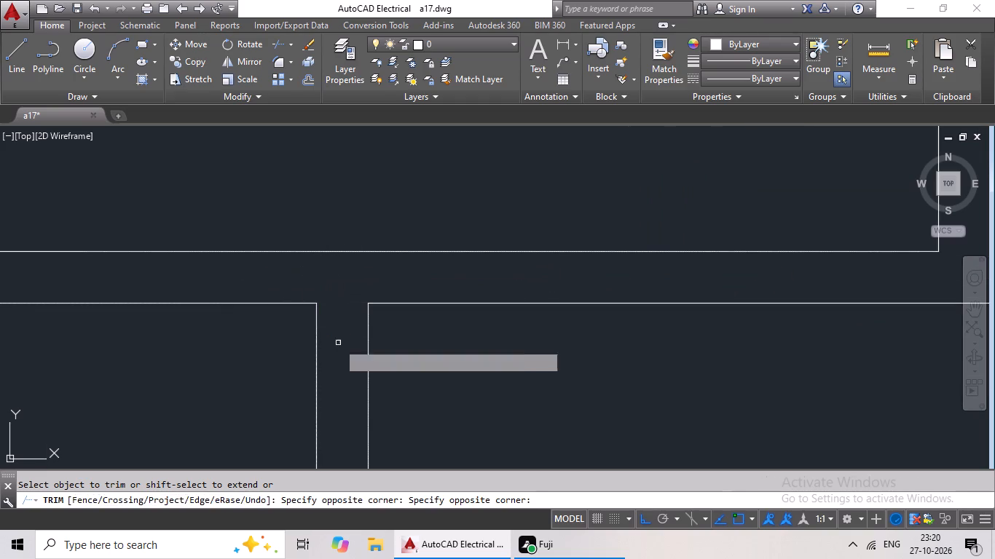
Trim the crossing lines where the full-width wall south of the three-room row meets the west interior wall.
scroll(268, 328, down, 3)
middle_drag(213, 336, 569, 333)
scroll(382, 314, up, 4)
drag(353, 229, 320, 382)
drag(463, 320, 363, 332)
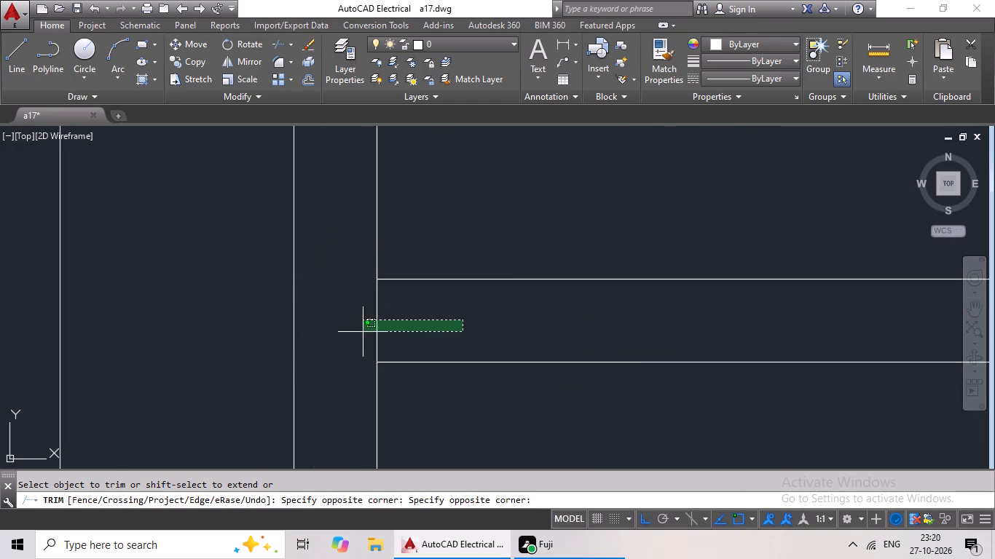
drag(363, 332, 349, 337)
scroll(417, 310, down, 1)
click(372, 317)
Trim the crossing lines where the full-width wall north of the three-room row meets the east interior wall.
scroll(455, 319, down, 4)
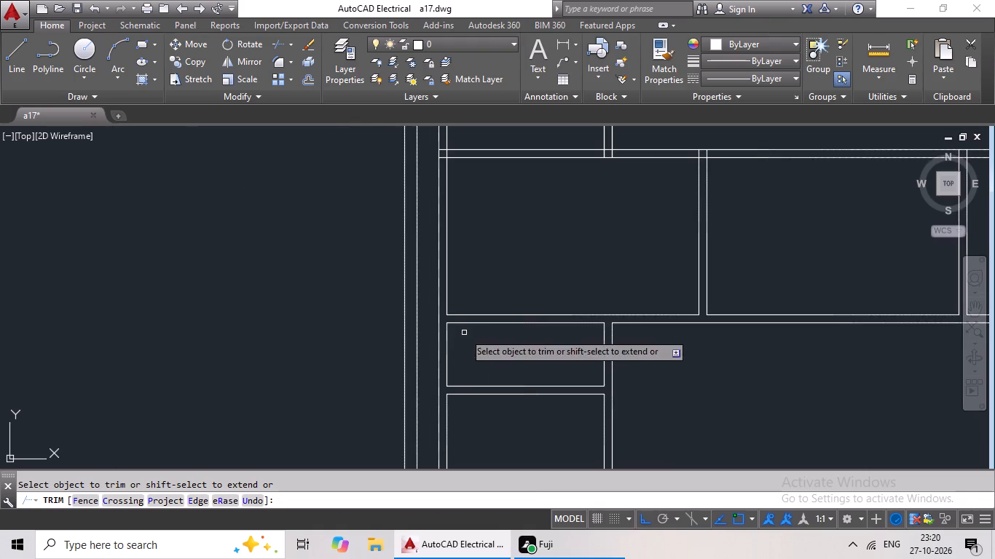
middle_drag(484, 360, 425, 408)
scroll(573, 349, down, 1)
middle_drag(714, 320, 442, 343)
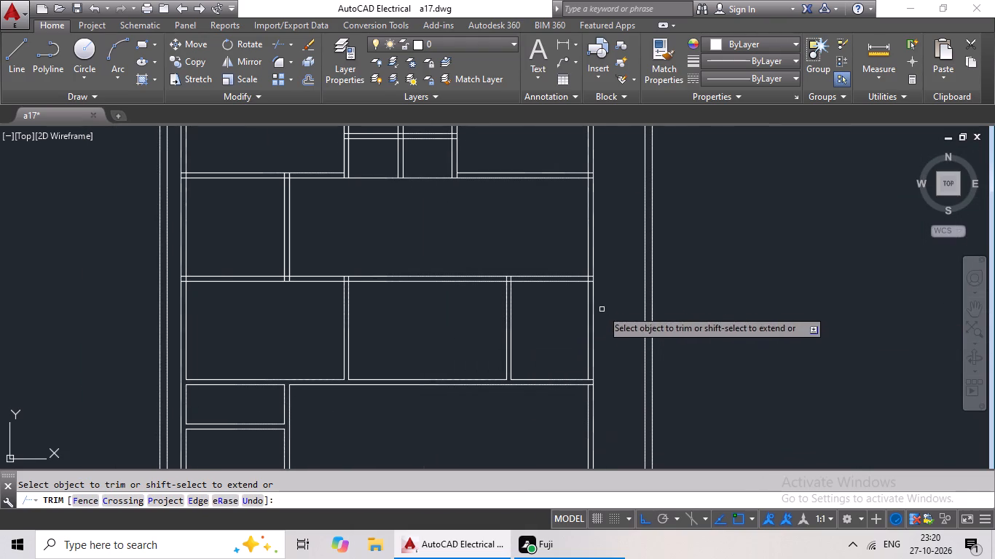
scroll(588, 274, up, 6)
drag(606, 276, 602, 421)
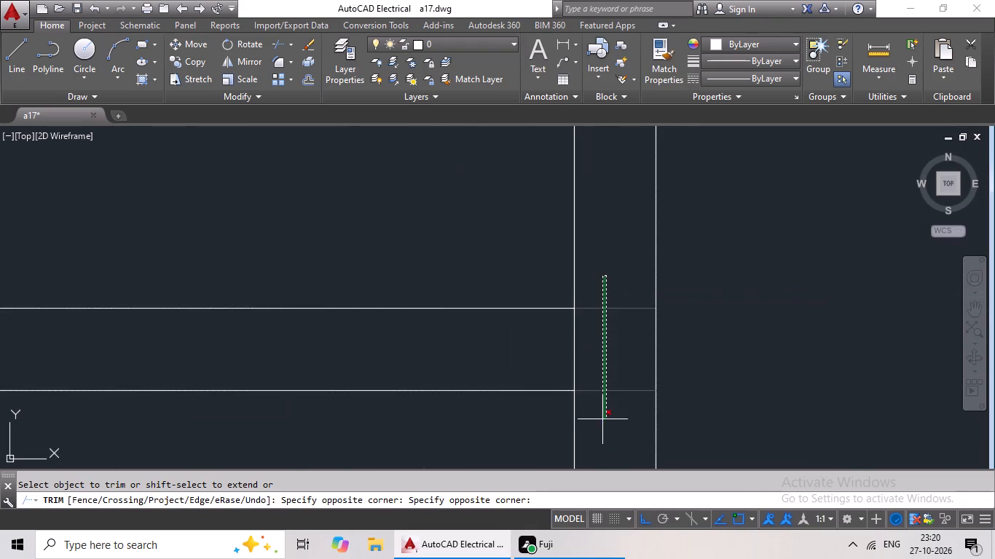
drag(602, 421, 601, 426)
drag(601, 392, 599, 404)
drag(603, 329, 488, 360)
drag(489, 360, 497, 359)
Trim the crossing lines where the three-room row's eastern partition meets the full-width wall north of that row.
scroll(575, 349, down, 2)
middle_drag(377, 373, 811, 372)
scroll(527, 351, up, 3)
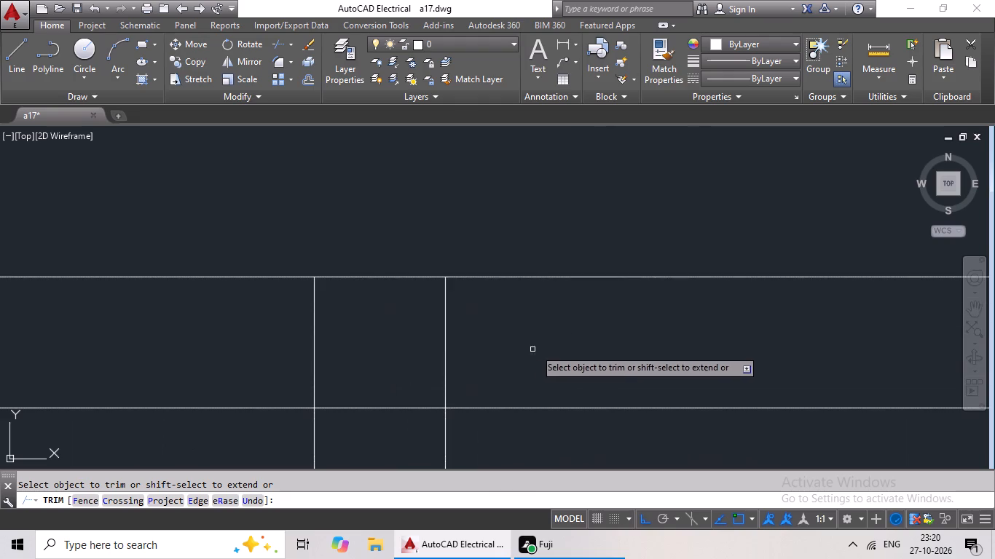
drag(631, 320, 212, 360)
drag(447, 362, 386, 440)
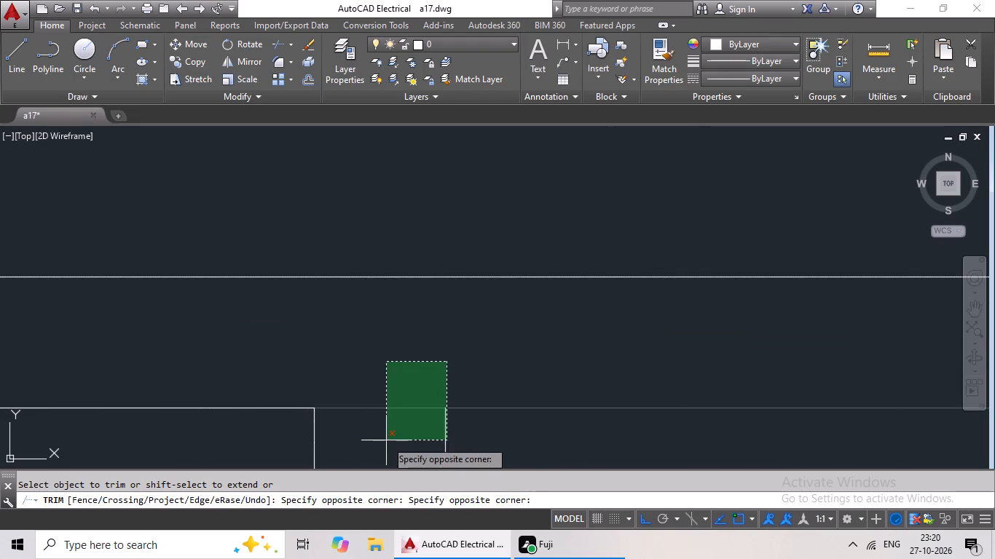
drag(414, 316, 373, 425)
drag(409, 344, 371, 443)
drag(371, 443, 377, 440)
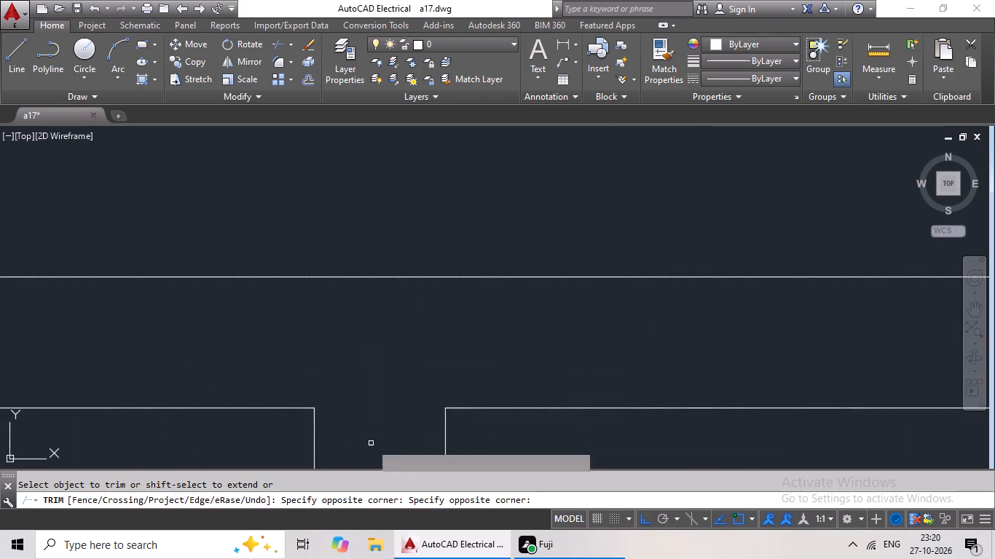
drag(377, 440, 393, 434)
Trim the crossing lines where the three-room row's western partition meets the full-width wall north of that row.
scroll(437, 402, down, 5)
middle_drag(379, 413, 810, 325)
scroll(454, 316, up, 4)
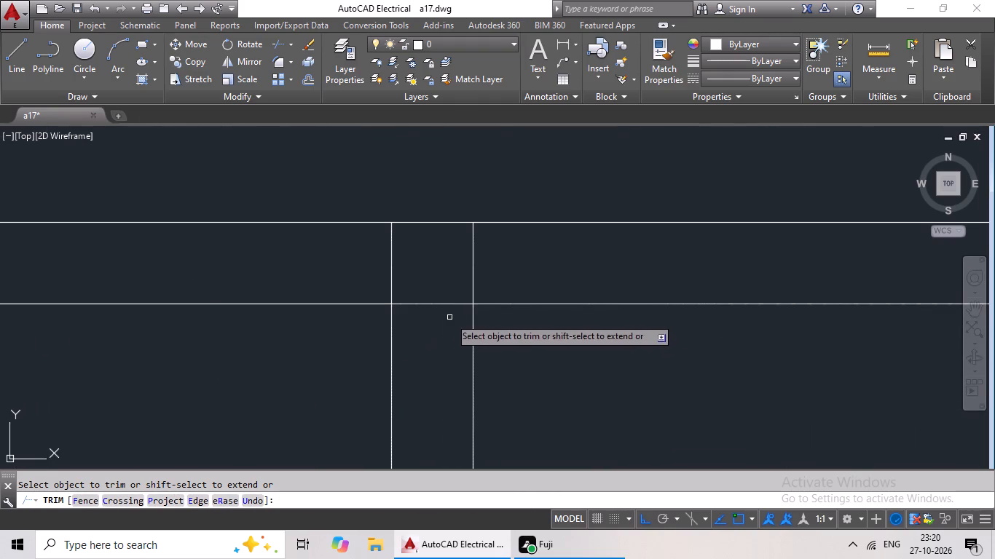
drag(582, 243, 253, 271)
drag(253, 271, 267, 271)
drag(465, 269, 430, 325)
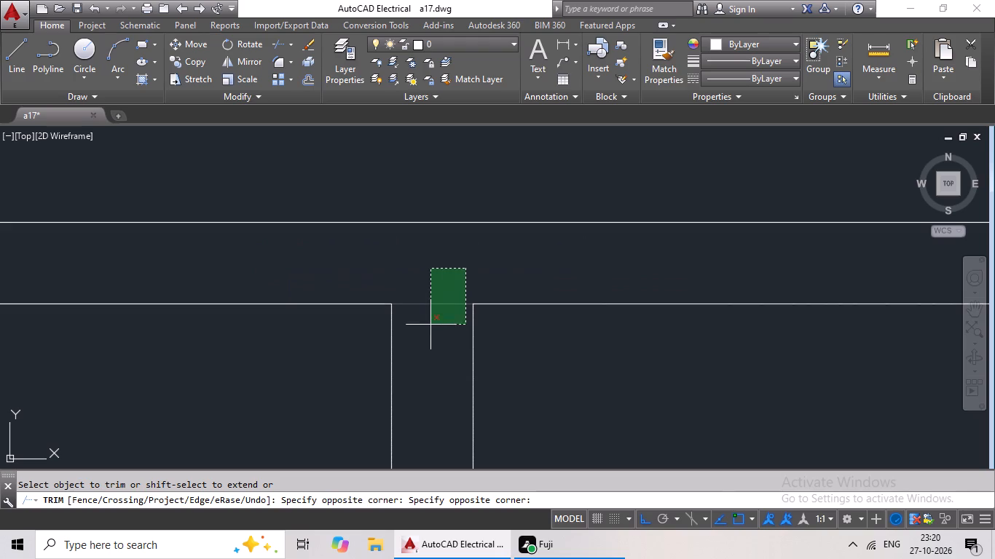
drag(430, 325, 429, 334)
click(430, 333)
Trim the crossing lines where the single partition of the second row from the north meets that row's south wall.
scroll(445, 295, down, 4)
middle_drag(346, 310, 527, 338)
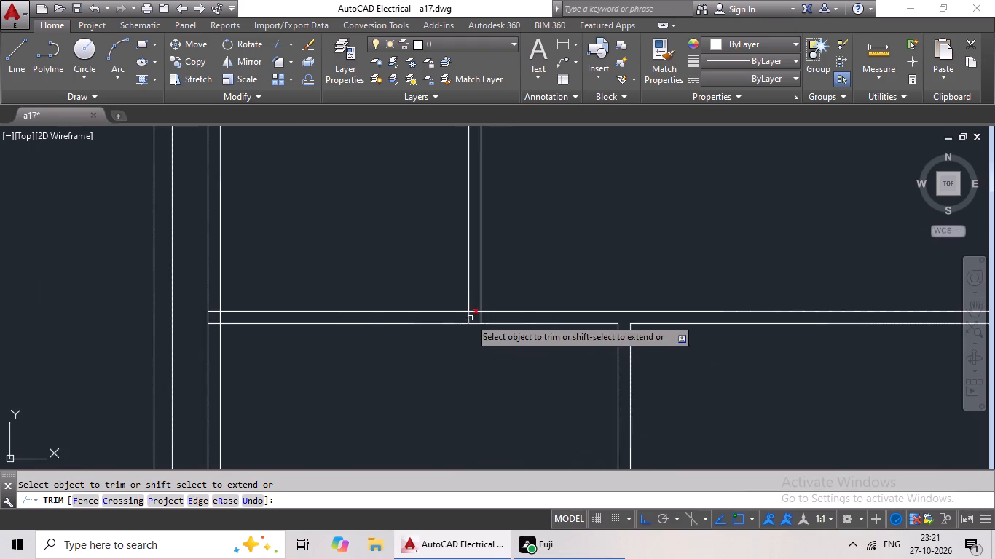
scroll(469, 314, up, 6)
drag(790, 352, 288, 424)
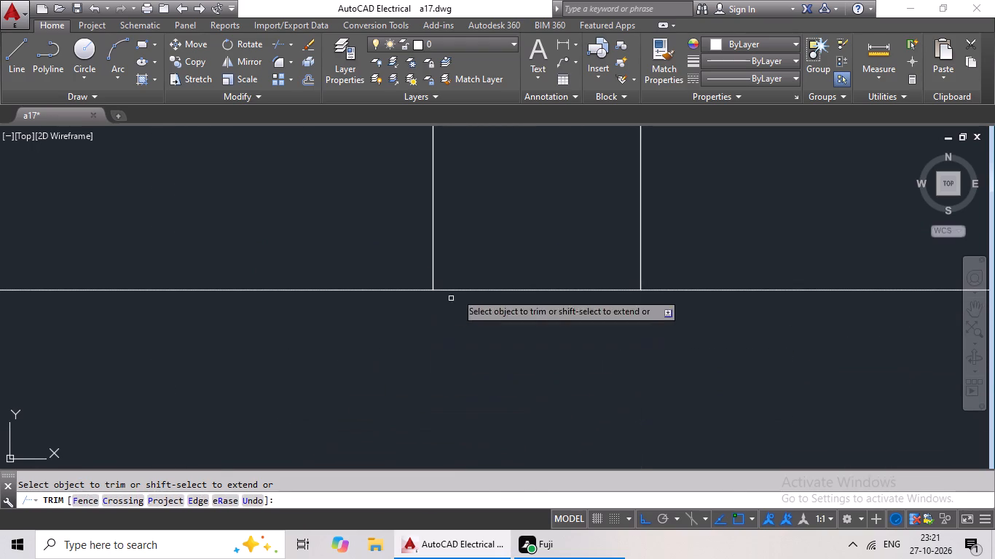
drag(512, 210, 489, 422)
Trim the crossing lines where the full-width wall north of the three-room row meets the west interior wall.
scroll(517, 408, down, 6)
middle_drag(473, 444, 473, 444)
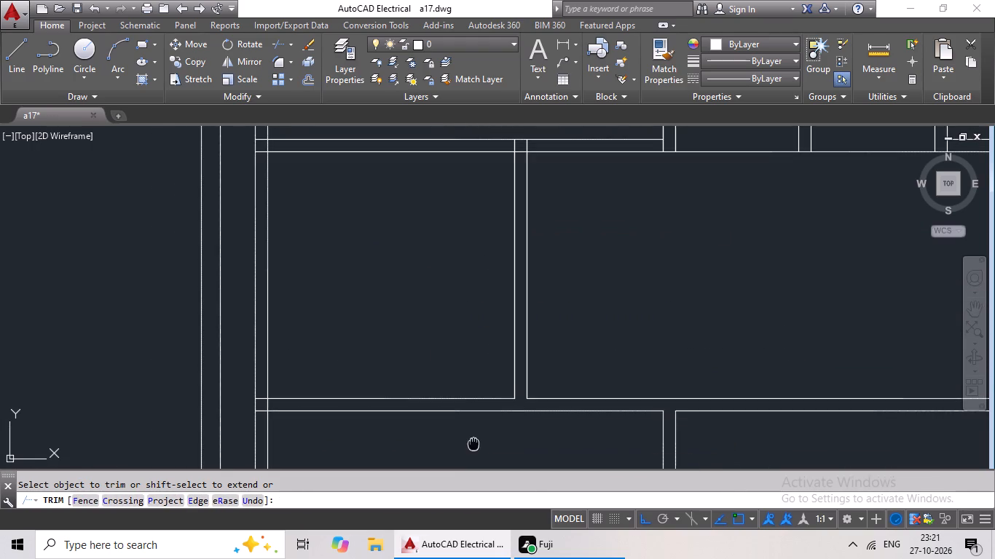
middle_drag(473, 444, 638, 410)
scroll(414, 378, up, 5)
drag(504, 234, 492, 451)
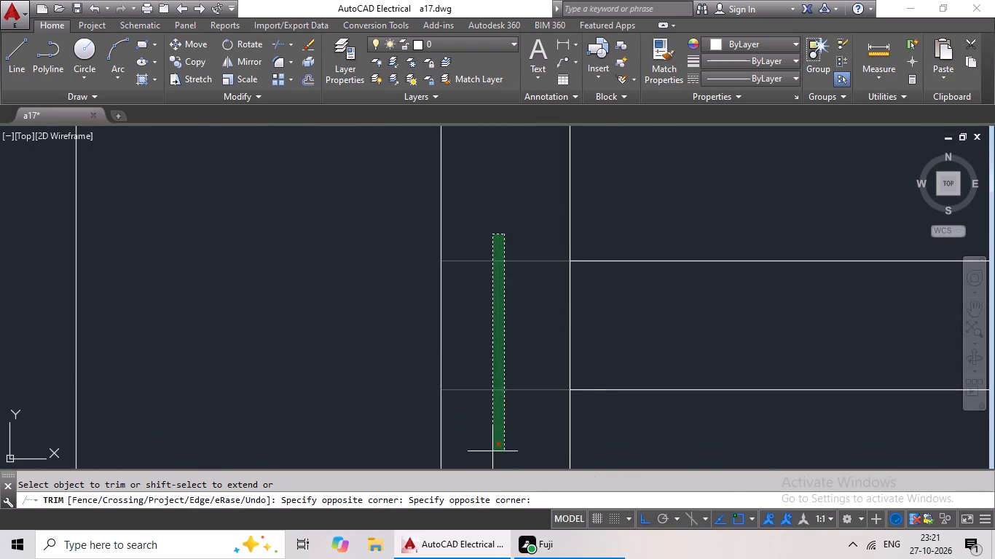
drag(492, 451, 502, 444)
drag(696, 329, 487, 340)
Trim the crossing lines where the single partition of the second row from the north meets that row's north wall.
scroll(495, 338, down, 5)
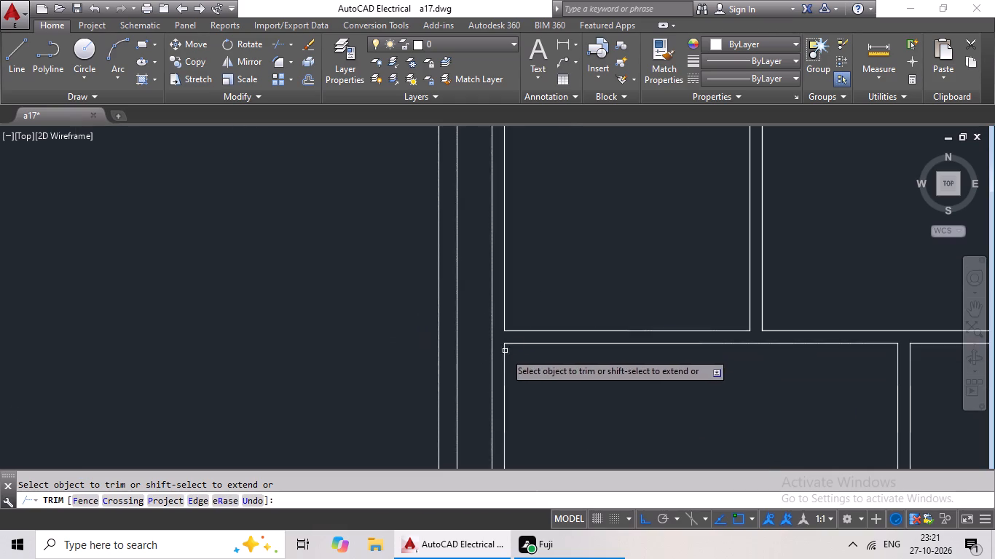
scroll(550, 381, down, 2)
middle_drag(589, 393, 436, 338)
scroll(481, 338, down, 2)
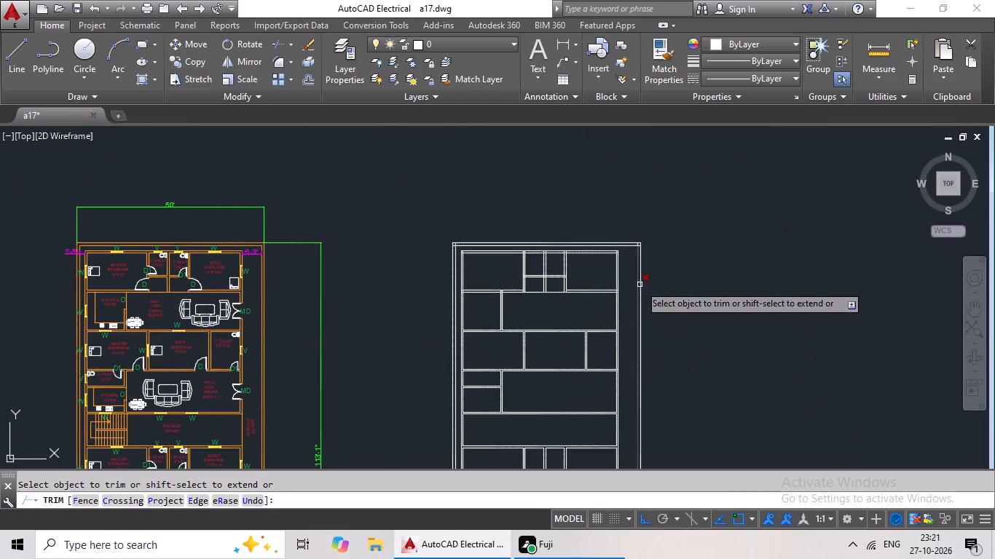
scroll(502, 298, up, 8)
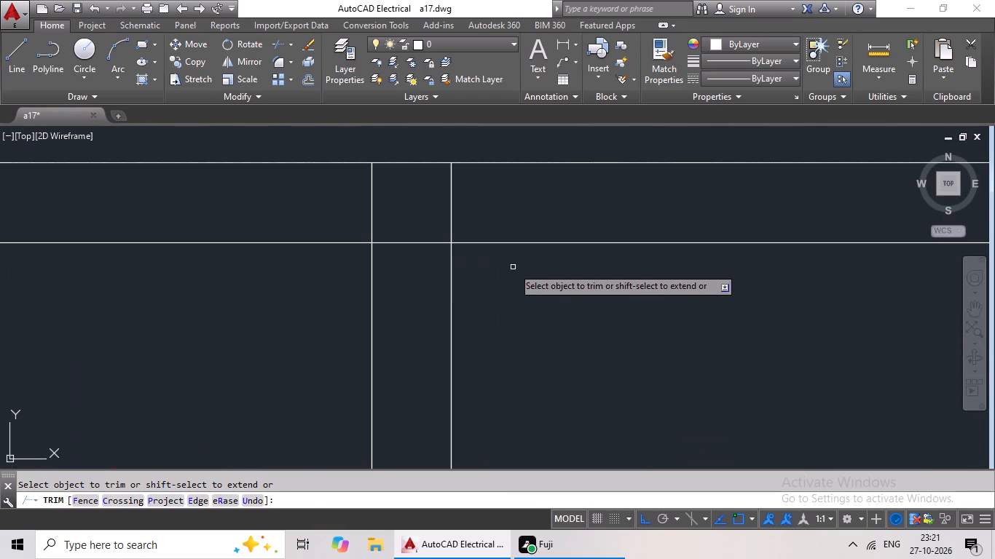
drag(556, 193, 256, 217)
click(256, 219)
drag(370, 208, 403, 274)
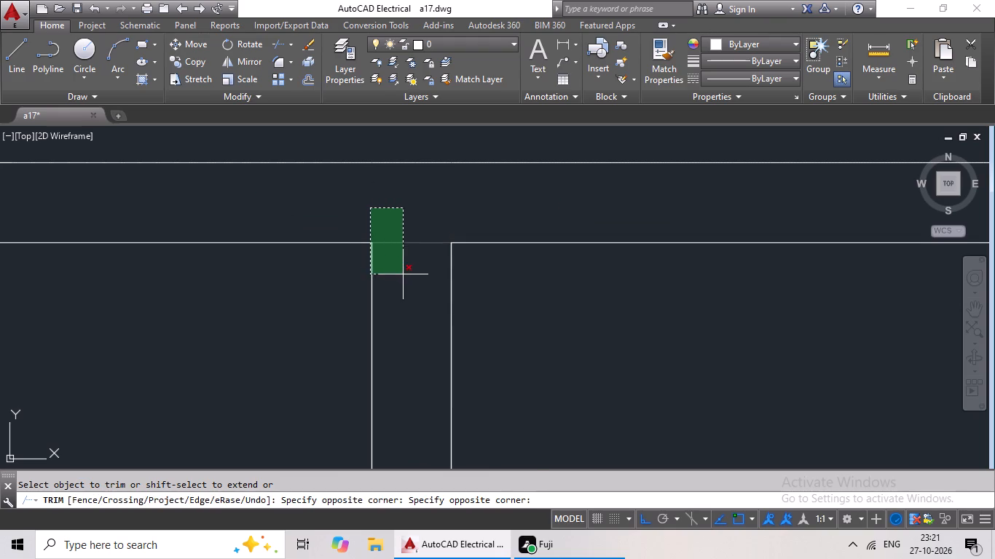
drag(403, 274, 417, 278)
Trim the crossing lines where the second row's north wall meets the west interior wall.
scroll(439, 278, down, 3)
middle_drag(328, 303, 717, 285)
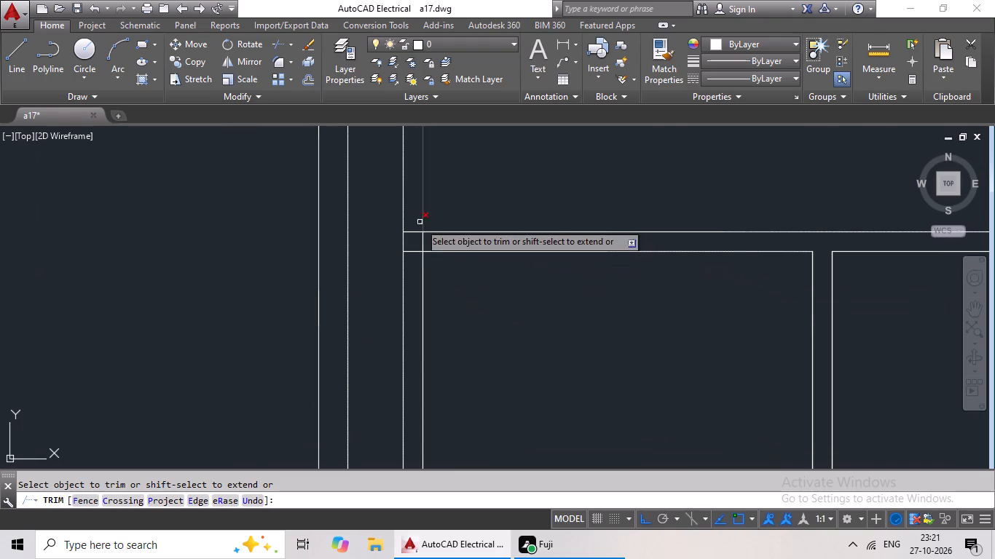
scroll(412, 231, up, 4)
drag(425, 221, 404, 392)
drag(404, 392, 432, 370)
drag(610, 288, 404, 300)
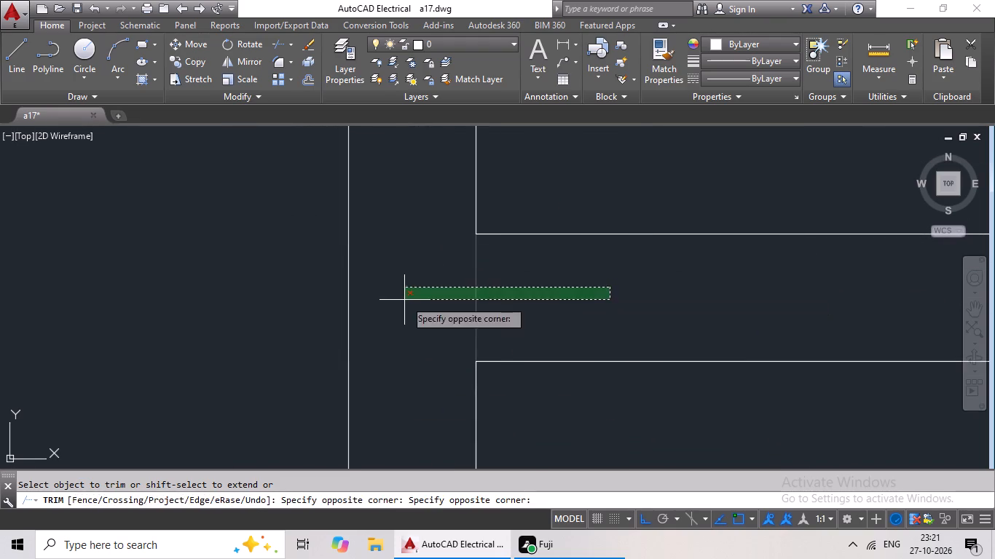
drag(406, 300, 422, 300)
Trim the crossing lines where the second row's north wall meets the east interior wall.
scroll(566, 300, down, 4)
middle_drag(608, 314, 271, 317)
scroll(270, 316, down, 3)
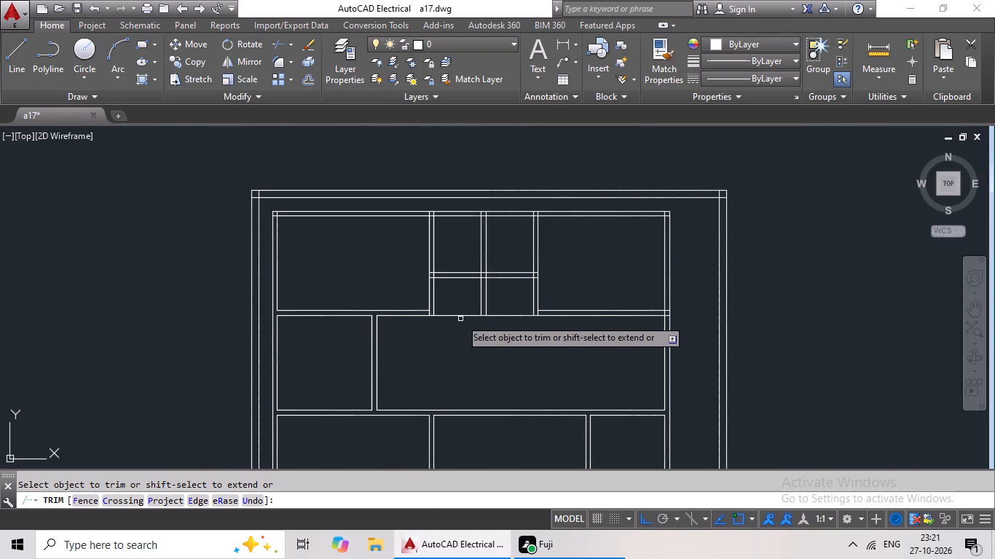
scroll(675, 316, up, 5)
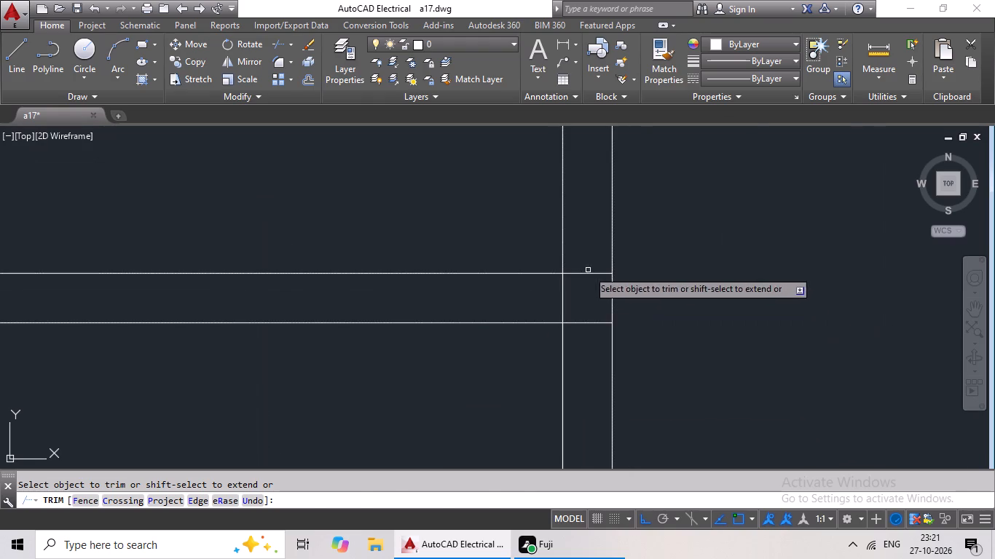
drag(595, 253, 575, 344)
drag(575, 344, 578, 336)
drag(583, 295, 477, 297)
click(500, 296)
Trim the crossing lines where the horizontal partition of the northern four-cell block meets the block's eastern partition.
scroll(529, 298, down, 3)
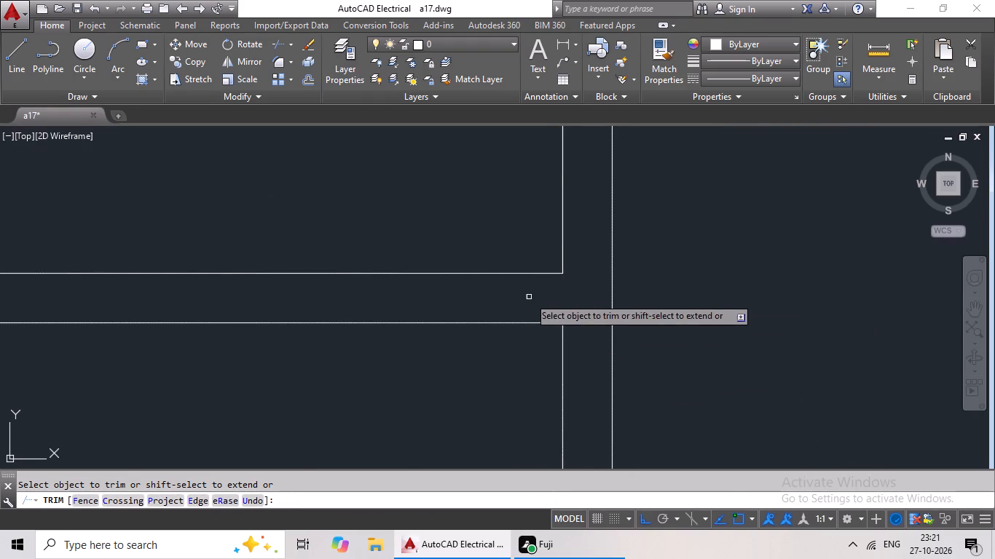
scroll(529, 297, down, 2)
scroll(402, 266, up, 4)
scroll(412, 191, up, 2)
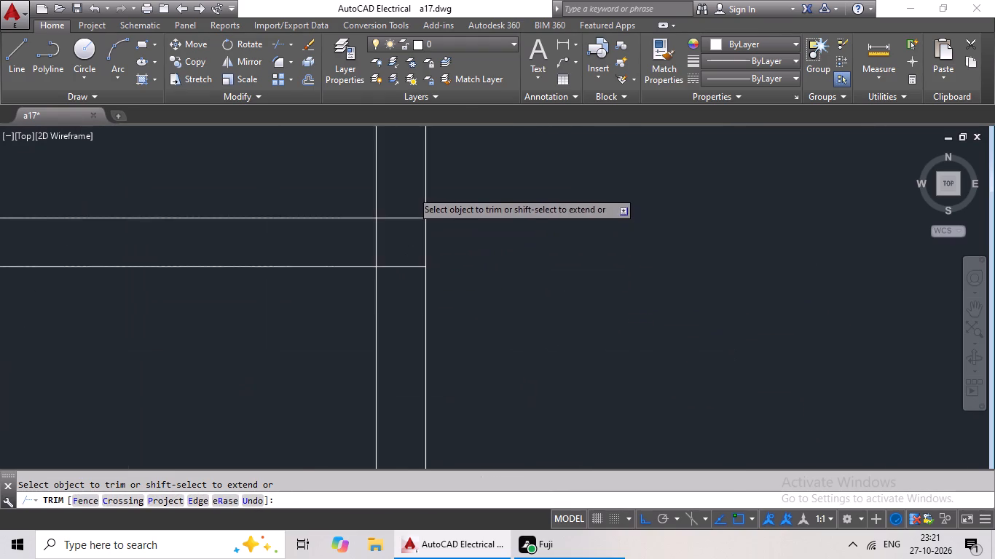
drag(412, 197, 383, 368)
drag(383, 368, 388, 354)
drag(398, 263, 307, 268)
drag(307, 269, 350, 275)
Trim the crossing lines at the central cross junction of the northern four-cell block.
scroll(468, 297, down, 3)
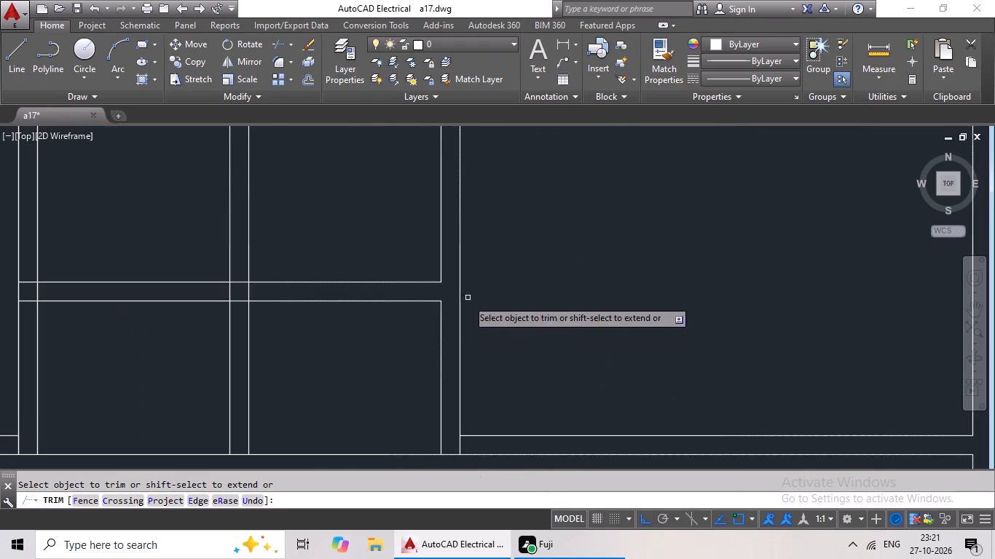
scroll(229, 290, up, 4)
drag(454, 282, 162, 289)
drag(162, 289, 176, 289)
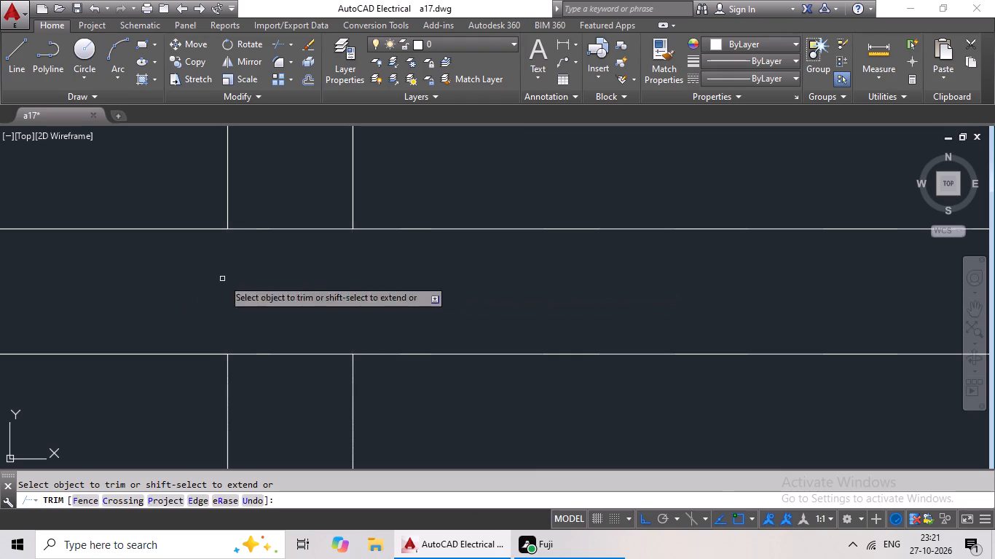
drag(299, 167, 278, 370)
click(278, 370)
Trim the crossing lines where the four-cell block's horizontal partition meets the block's western partition.
scroll(313, 345, down, 5)
middle_drag(313, 345, 363, 266)
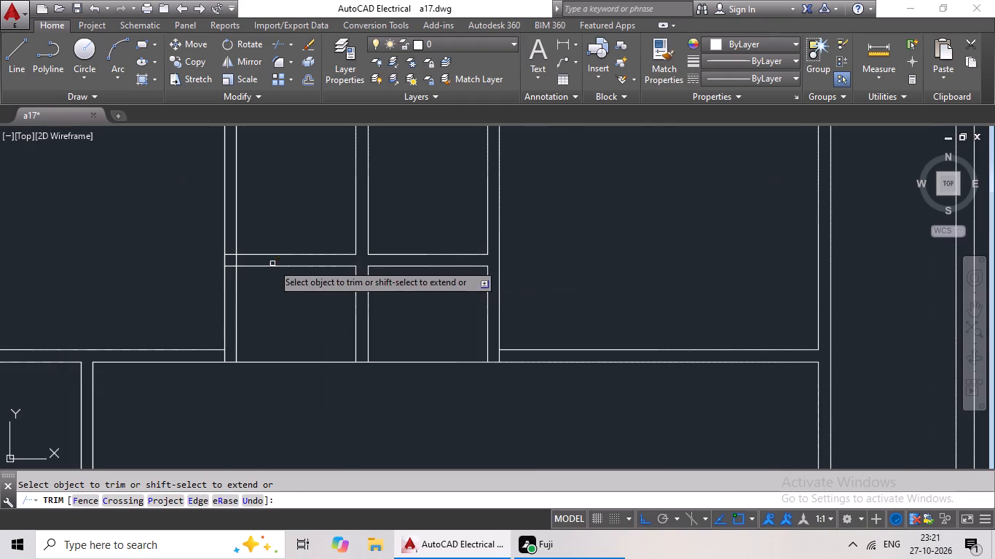
scroll(232, 263, up, 4)
drag(203, 161, 200, 331)
click(200, 331)
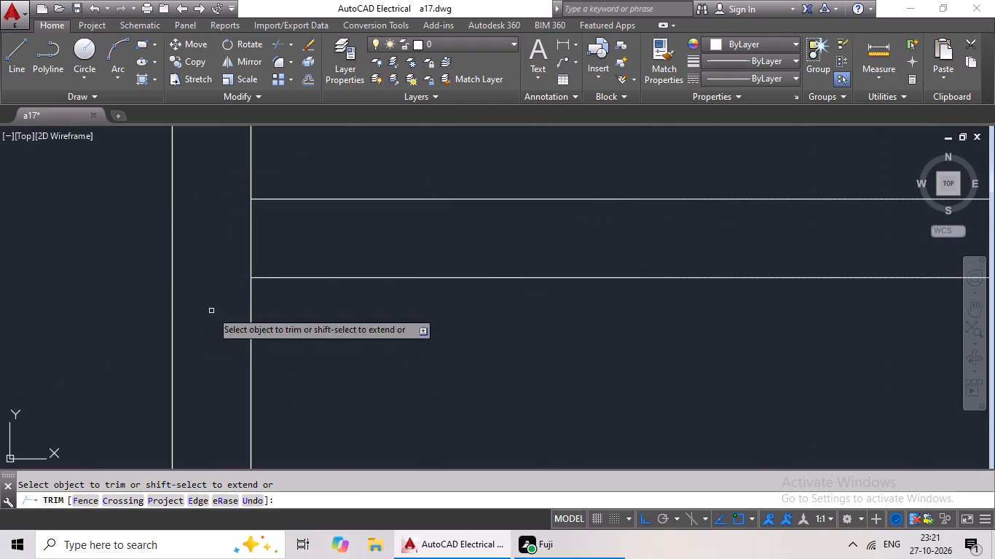
drag(279, 240, 220, 245)
click(220, 245)
Trim the crossing lines where the four-cell block's eastern partition meets the north interior wall.
scroll(305, 263, down, 5)
middle_drag(320, 298, 300, 405)
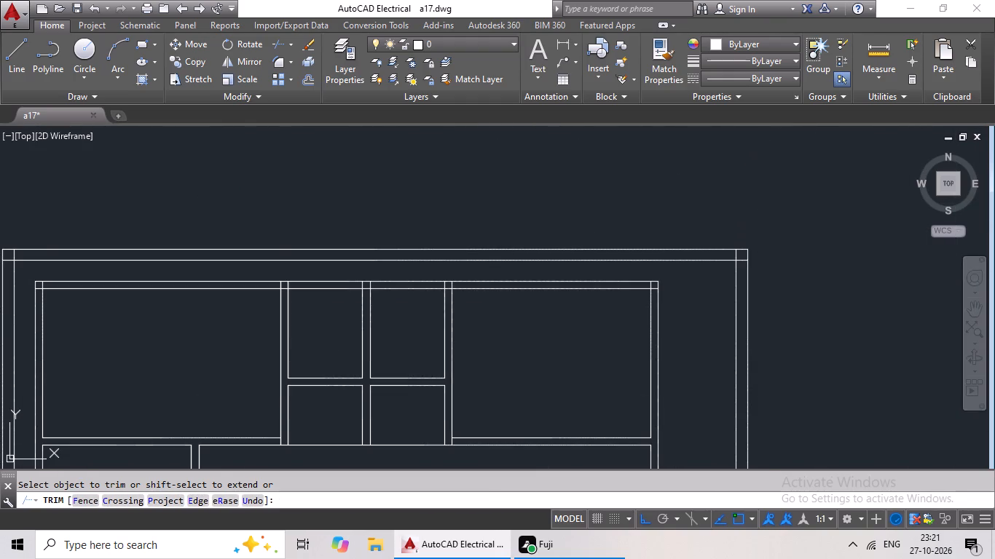
scroll(457, 287, up, 5)
drag(510, 253, 181, 249)
drag(181, 249, 183, 250)
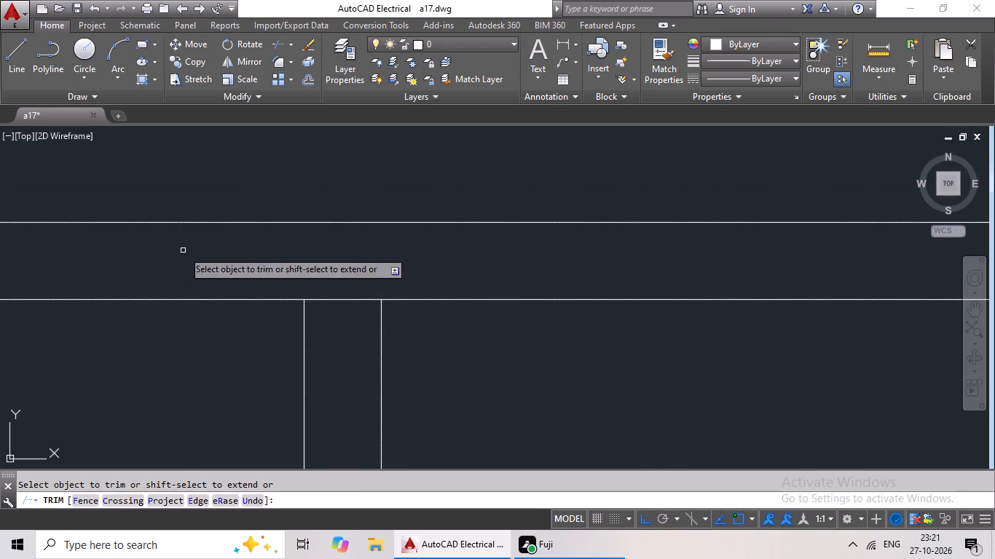
drag(183, 250, 210, 250)
drag(332, 248, 333, 353)
click(333, 353)
Trim the crossing lines where the four-cell block's middle partition meets the north interior wall.
middle_drag(144, 343, 632, 393)
scroll(314, 340, down, 2)
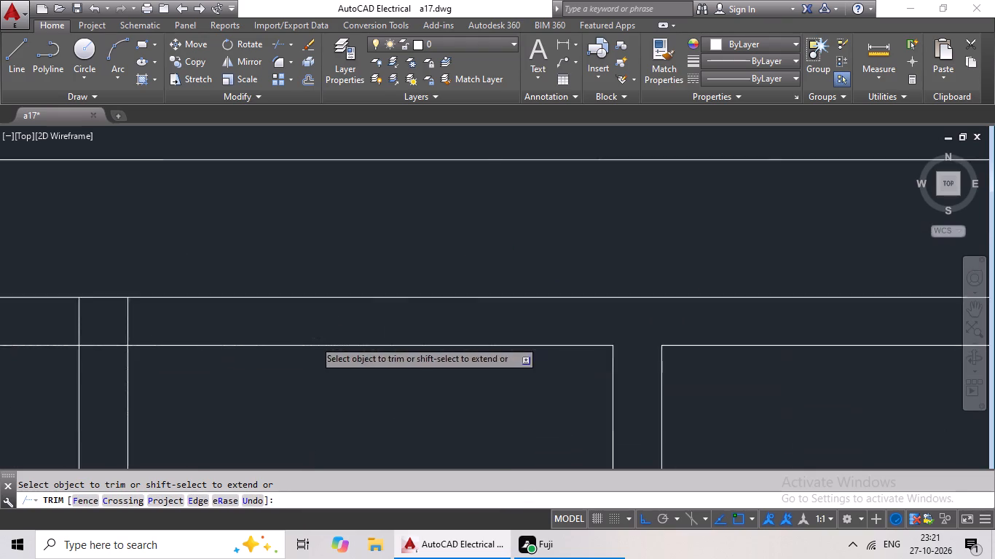
middle_drag(275, 338, 531, 379)
scroll(462, 372, up, 2)
drag(562, 361, 293, 364)
drag(293, 364, 310, 363)
drag(372, 355, 385, 437)
drag(385, 437, 423, 428)
Trim the crossing lines where the four-cell block's western partition meets the north interior wall.
scroll(500, 409, down, 2)
middle_drag(376, 416, 640, 397)
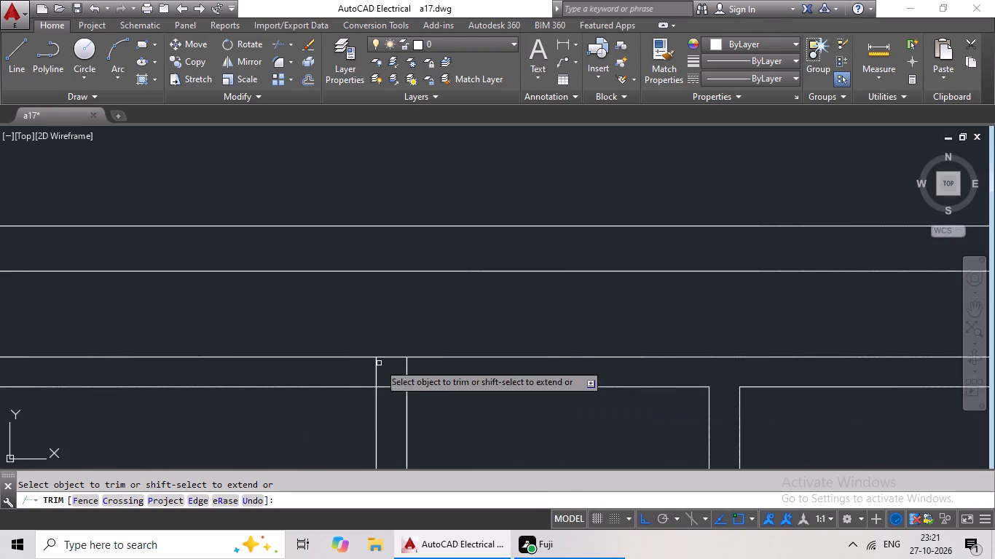
scroll(381, 363, up, 2)
drag(532, 376, 289, 394)
click(289, 394)
drag(398, 372, 399, 434)
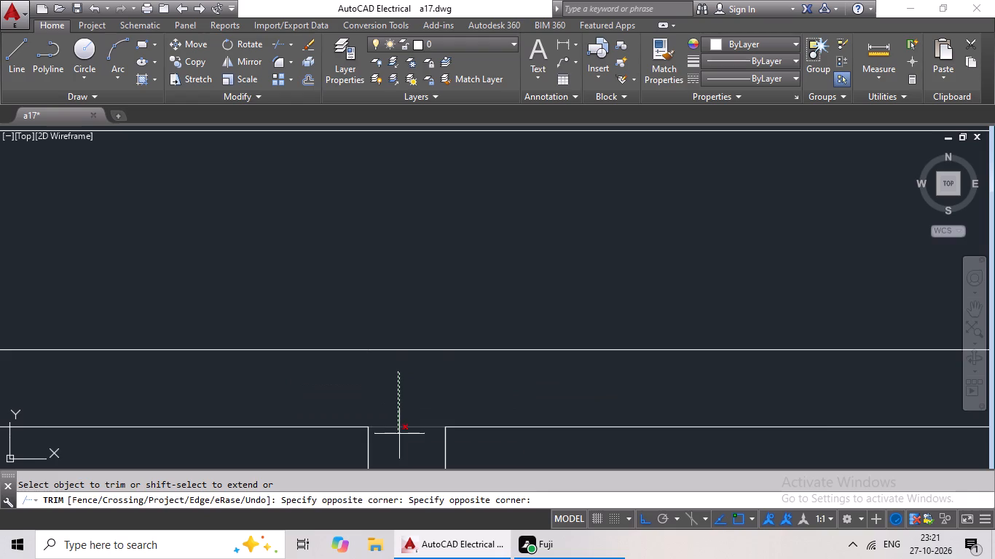
click(399, 434)
Trim the overlapping lines at the northwest corner of the interior walls, inside the outer boundary wall.
scroll(445, 405, down, 4)
middle_drag(336, 428, 560, 404)
scroll(283, 378, up, 5)
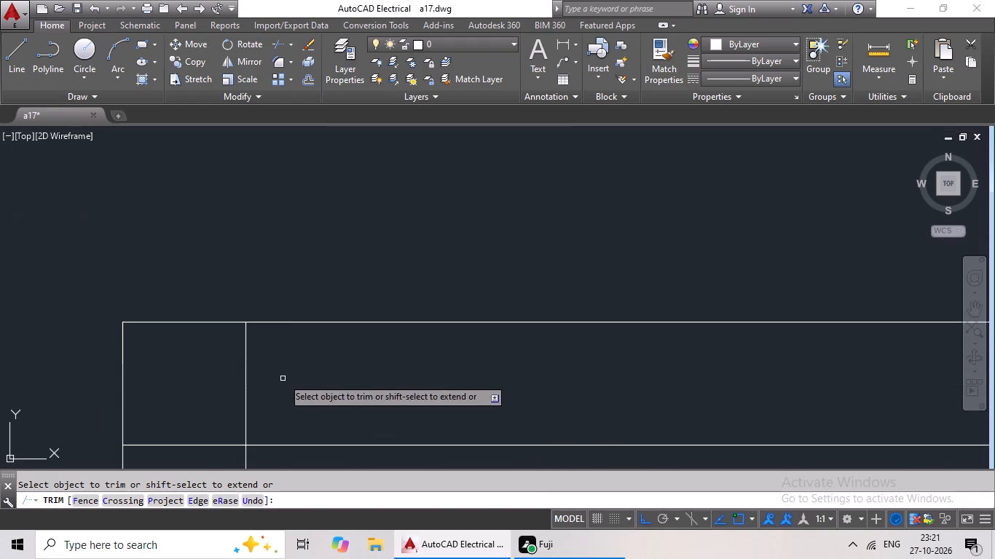
drag(324, 359, 206, 386)
click(206, 386)
drag(206, 376, 172, 459)
Trim the overlapping lines at the northeast corner of the interior walls, inside the outer boundary wall.
scroll(209, 435, down, 4)
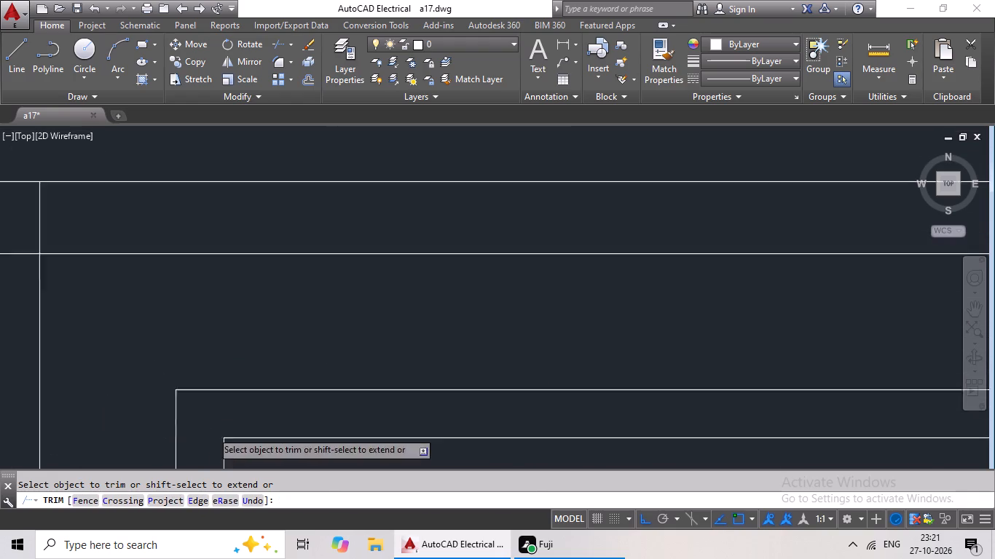
scroll(314, 431, down, 1)
middle_drag(454, 425, 484, 384)
middle_drag(514, 331, 561, 256)
scroll(591, 270, down, 2)
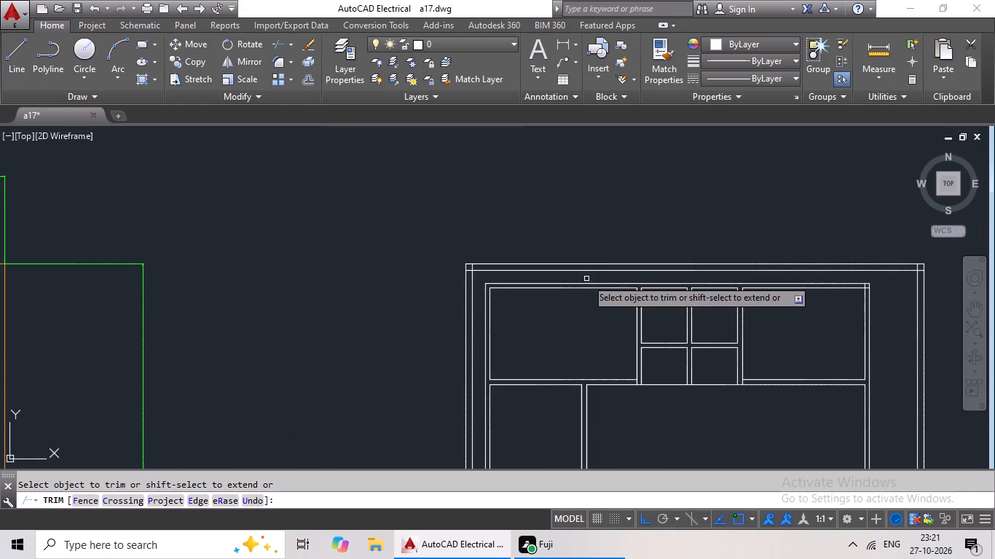
middle_drag(692, 325, 586, 267)
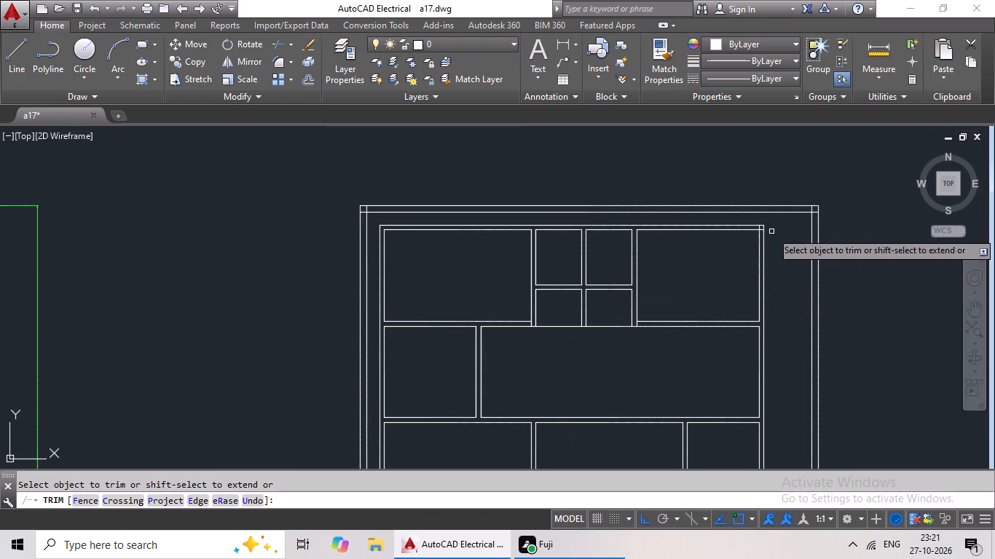
scroll(772, 231, up, 5)
drag(613, 181, 661, 235)
Trim the overlapping lines at the northeast corner of the outer boundary wall.
scroll(708, 226, down, 4)
middle_drag(752, 239, 663, 303)
scroll(707, 270, up, 5)
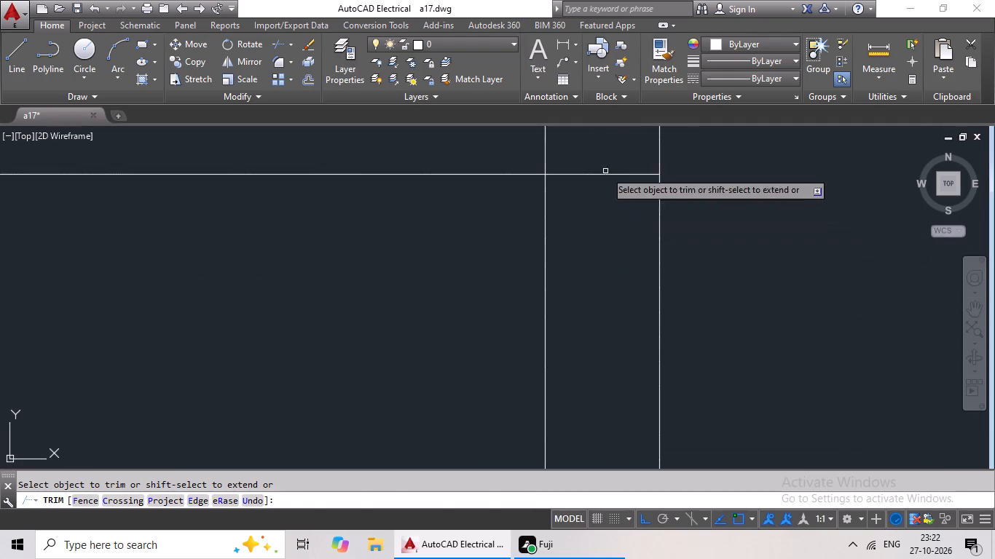
drag(605, 166, 589, 278)
click(591, 276)
middle_drag(593, 276, 597, 433)
drag(607, 269, 621, 269)
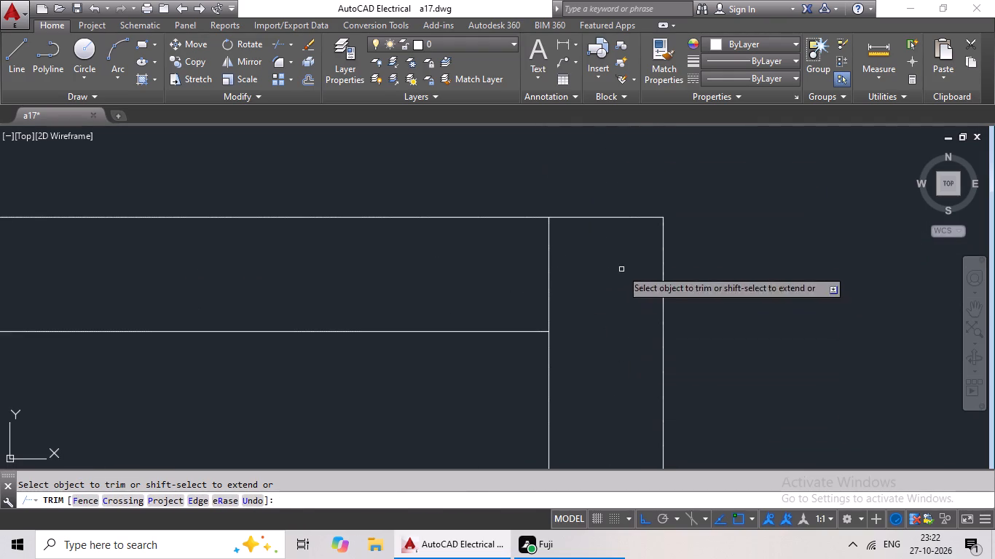
drag(621, 269, 390, 272)
click(395, 271)
Trim the overlapping lines at the northwest corner of the outer boundary wall.
scroll(573, 297, down, 4)
middle_drag(323, 315, 758, 312)
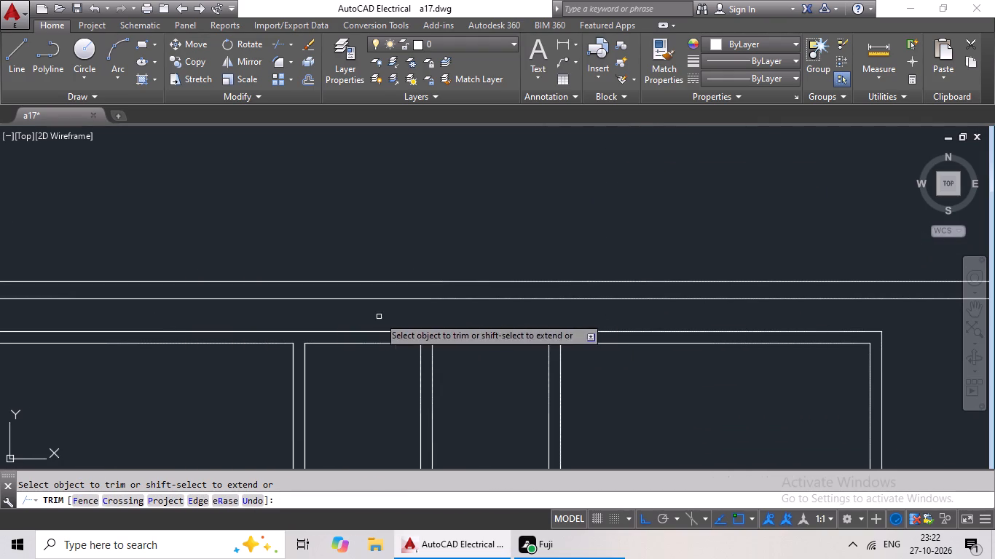
middle_drag(361, 321, 618, 334)
middle_drag(486, 334, 779, 345)
scroll(447, 313, up, 5)
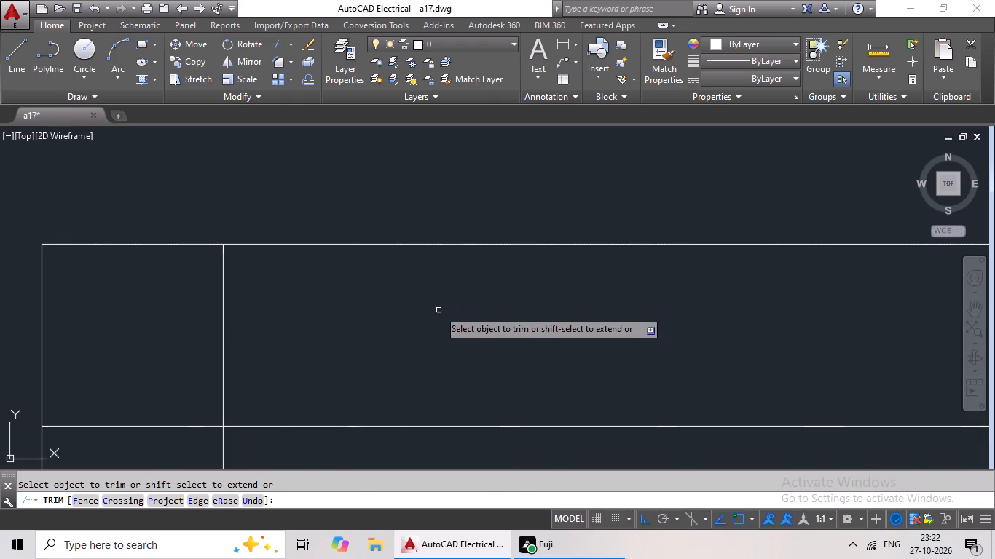
drag(444, 291, 42, 344)
click(42, 344)
drag(117, 313, 115, 470)
drag(119, 464, 127, 456)
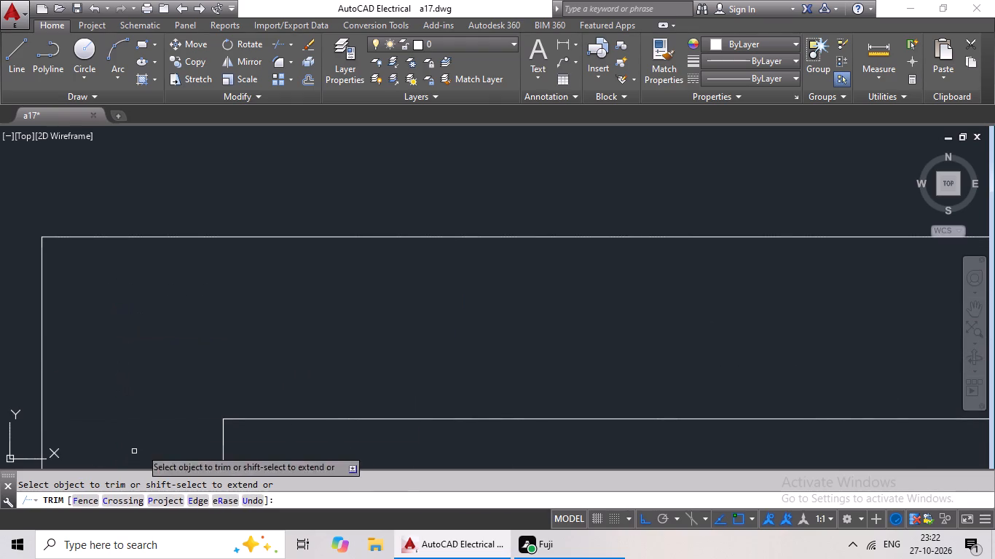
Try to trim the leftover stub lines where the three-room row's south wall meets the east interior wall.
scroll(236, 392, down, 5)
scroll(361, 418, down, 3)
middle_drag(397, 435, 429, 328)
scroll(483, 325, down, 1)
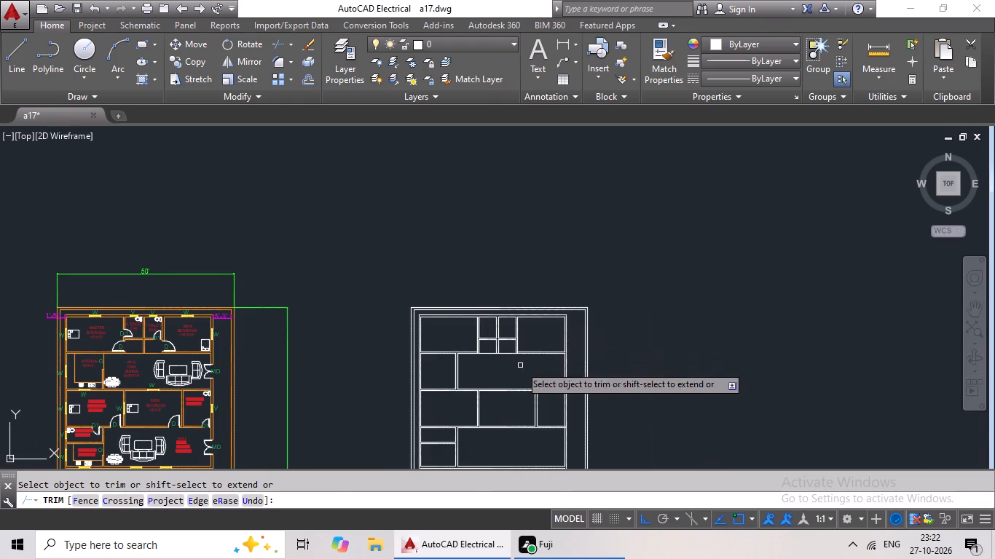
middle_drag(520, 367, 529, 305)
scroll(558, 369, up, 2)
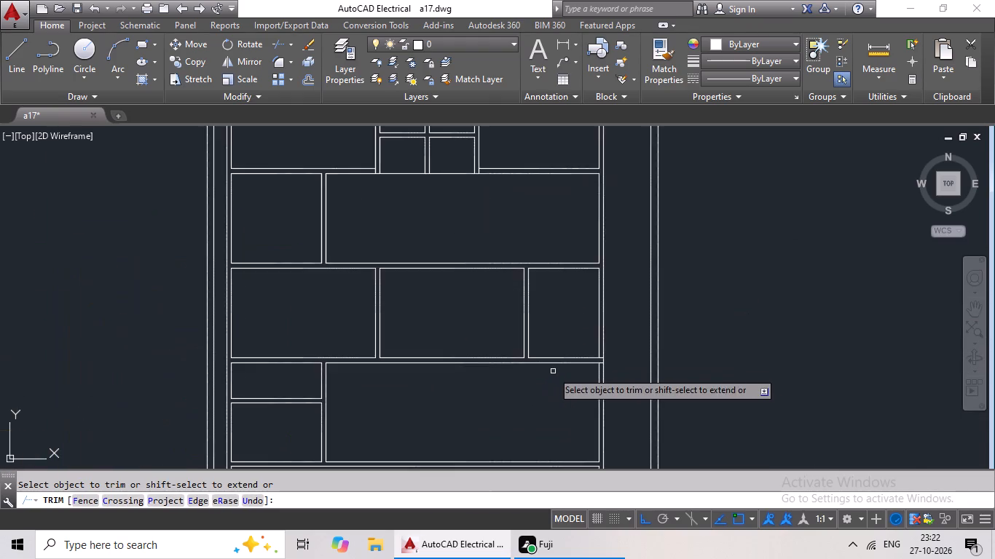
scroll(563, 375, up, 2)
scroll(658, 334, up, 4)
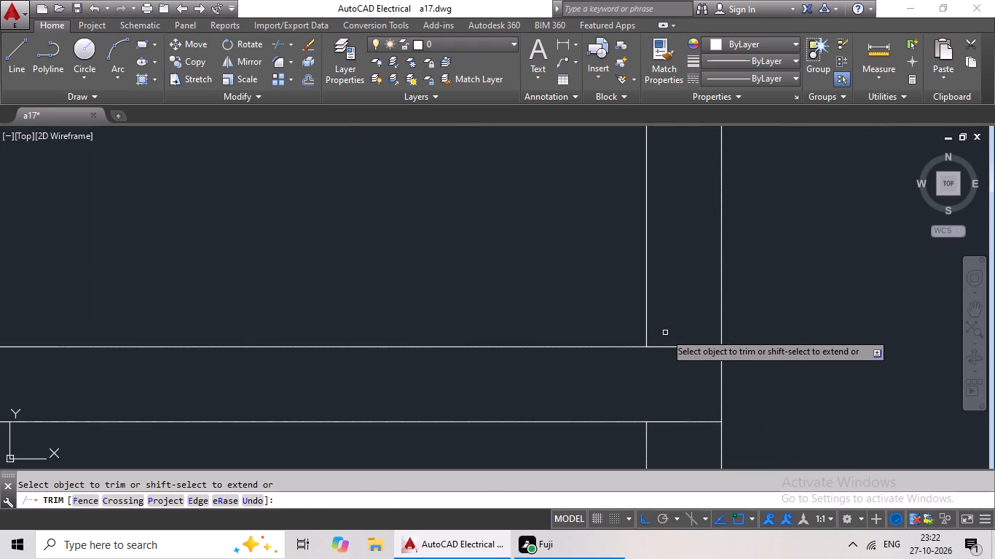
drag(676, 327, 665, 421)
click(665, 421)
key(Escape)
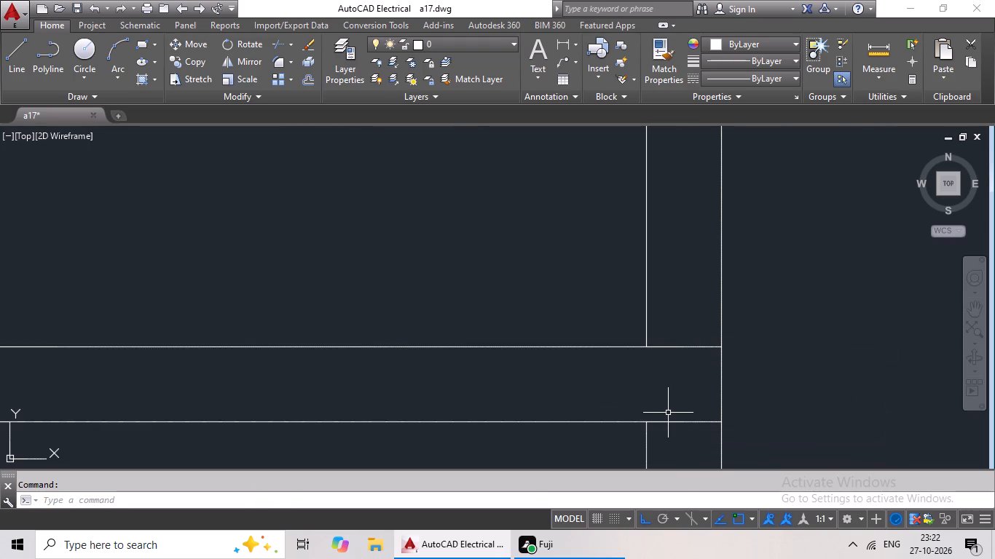
Erase the two leftover stub lines where the three-room row's south wall meets the east interior wall.
key(e)
key(Escape)
key(Escape)
key(Escape)
drag(712, 325, 672, 440)
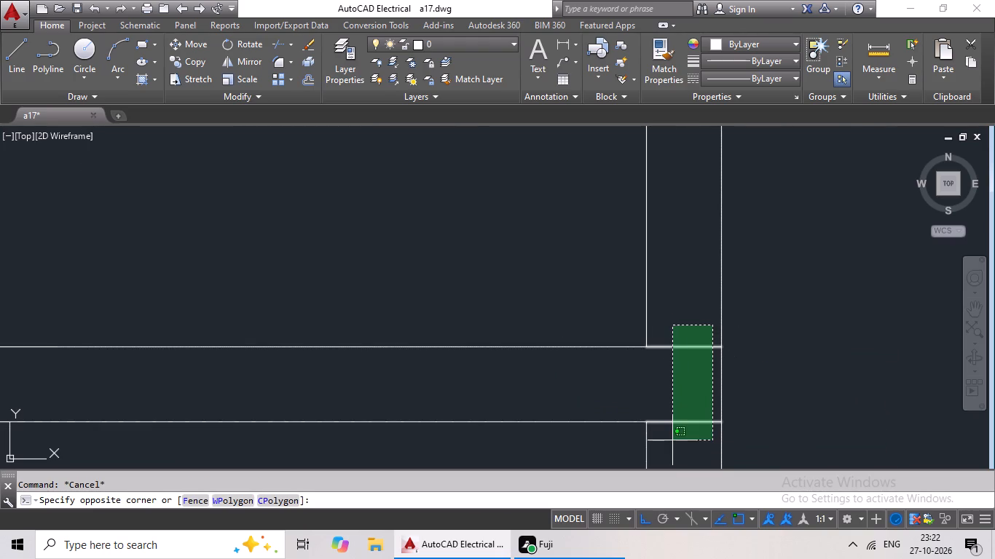
drag(672, 440, 672, 440)
click(672, 439)
key(Delete)
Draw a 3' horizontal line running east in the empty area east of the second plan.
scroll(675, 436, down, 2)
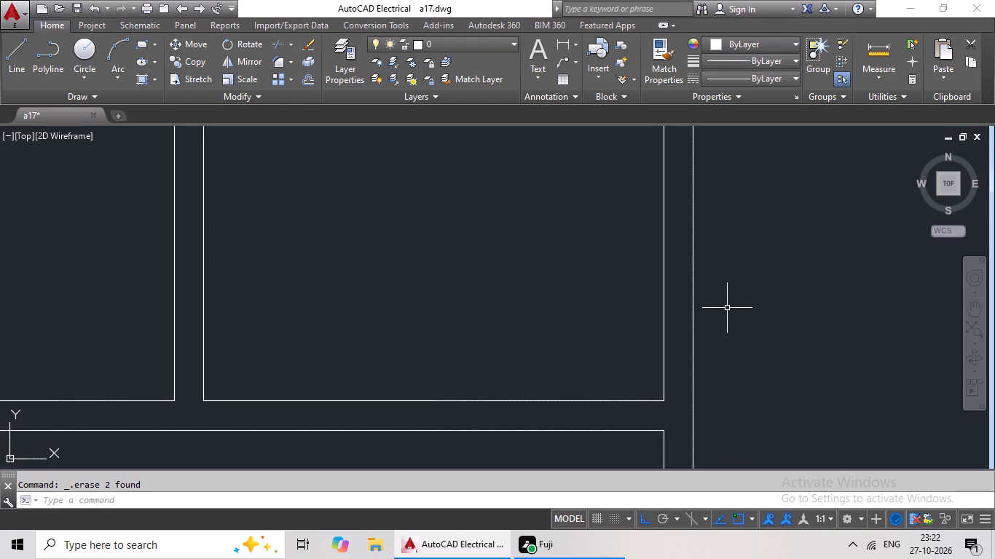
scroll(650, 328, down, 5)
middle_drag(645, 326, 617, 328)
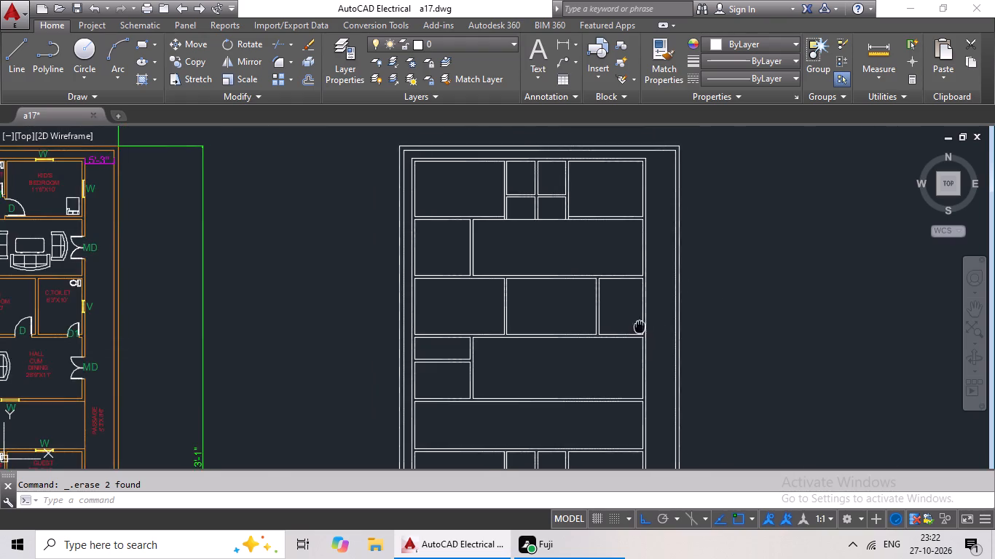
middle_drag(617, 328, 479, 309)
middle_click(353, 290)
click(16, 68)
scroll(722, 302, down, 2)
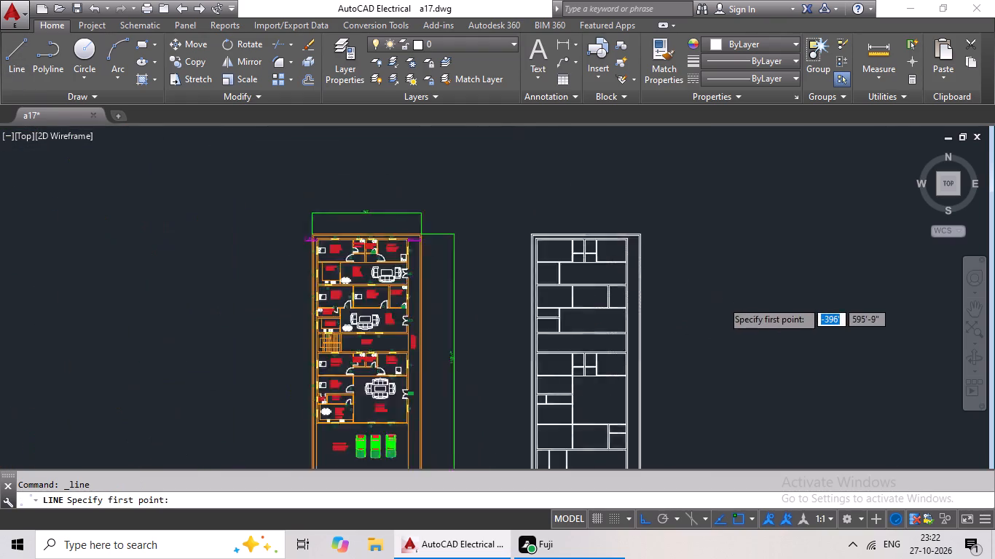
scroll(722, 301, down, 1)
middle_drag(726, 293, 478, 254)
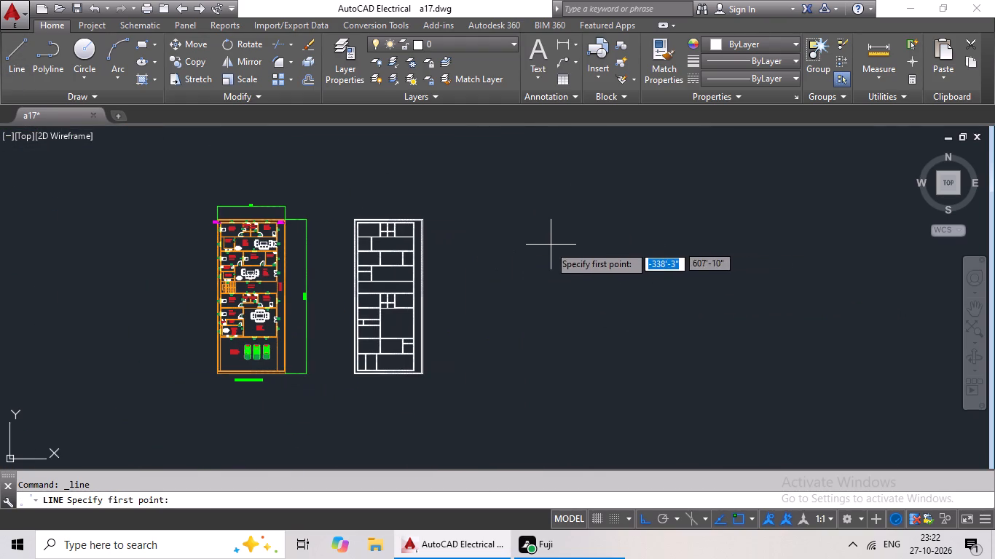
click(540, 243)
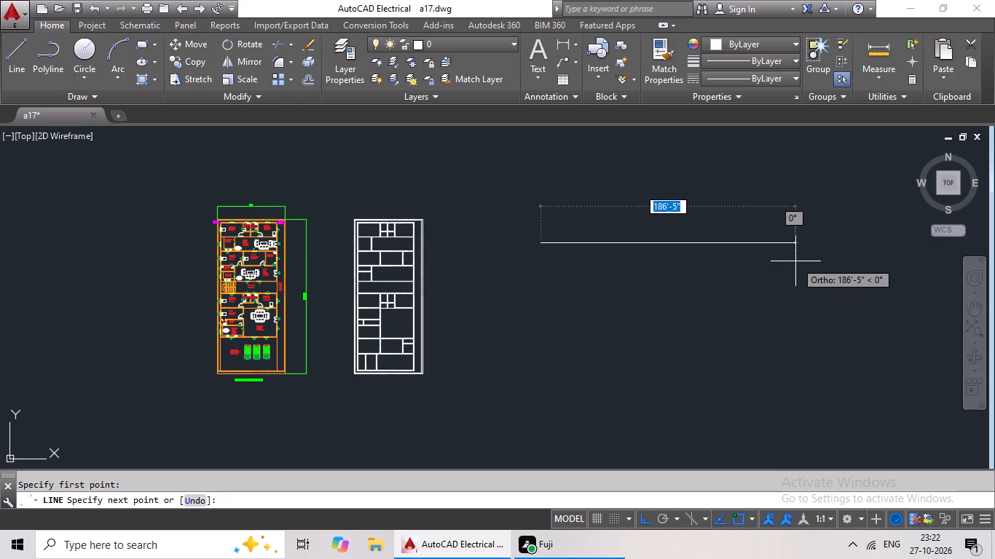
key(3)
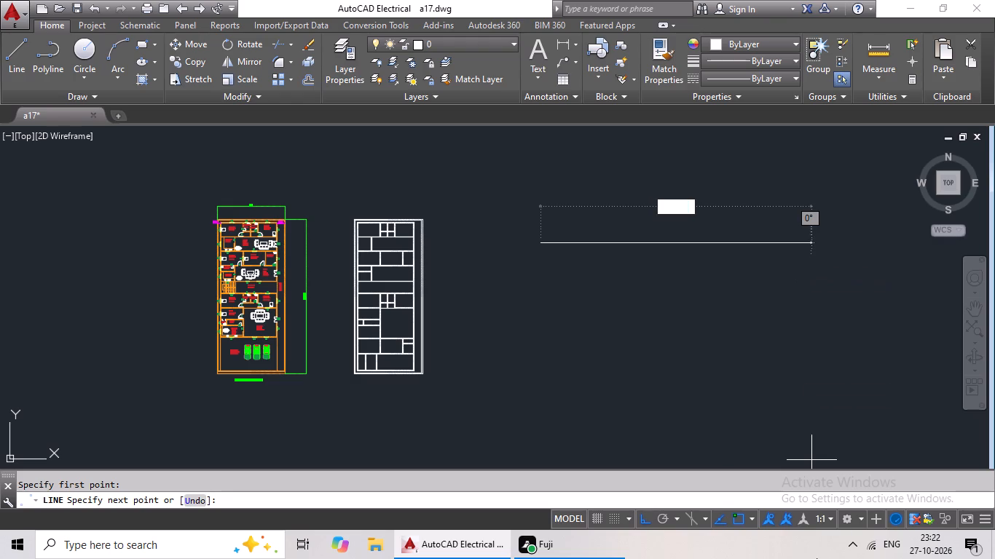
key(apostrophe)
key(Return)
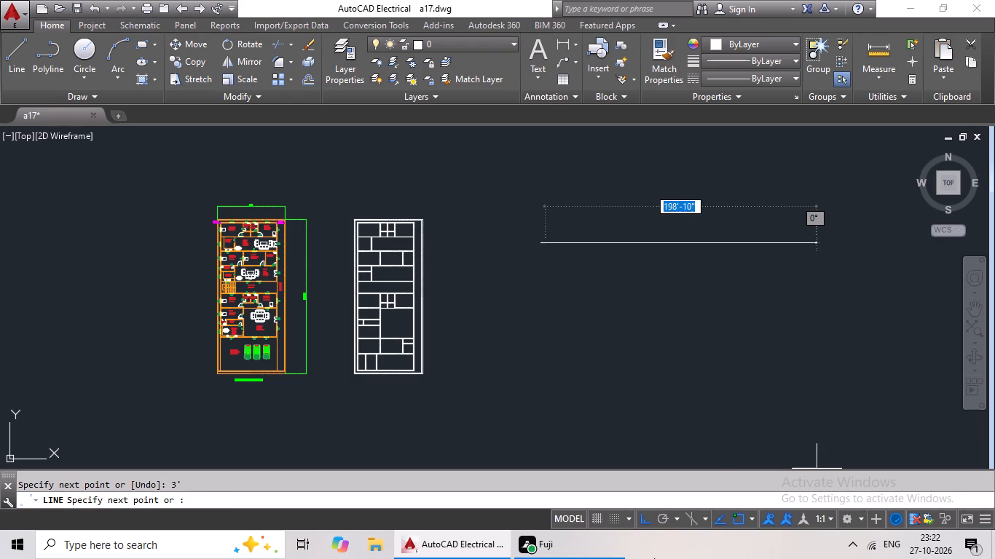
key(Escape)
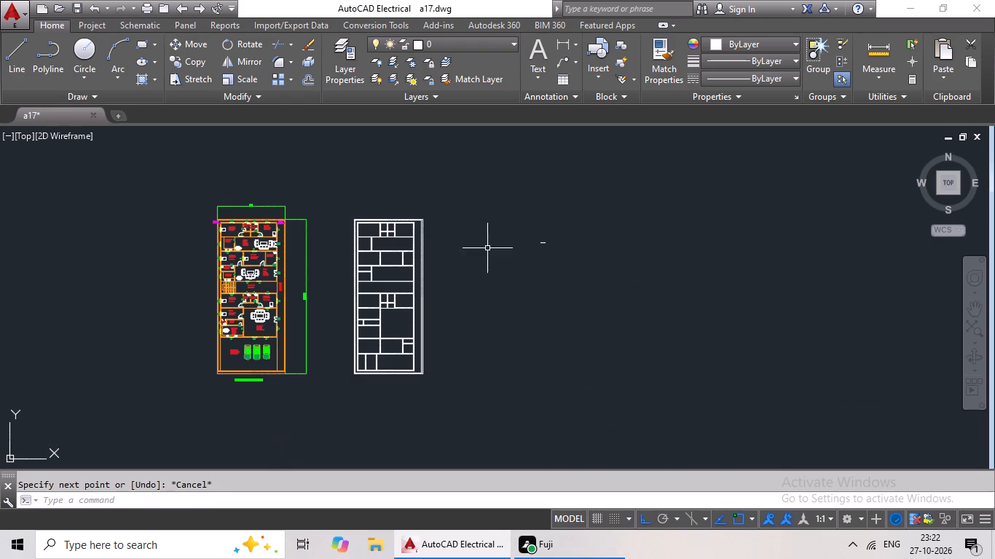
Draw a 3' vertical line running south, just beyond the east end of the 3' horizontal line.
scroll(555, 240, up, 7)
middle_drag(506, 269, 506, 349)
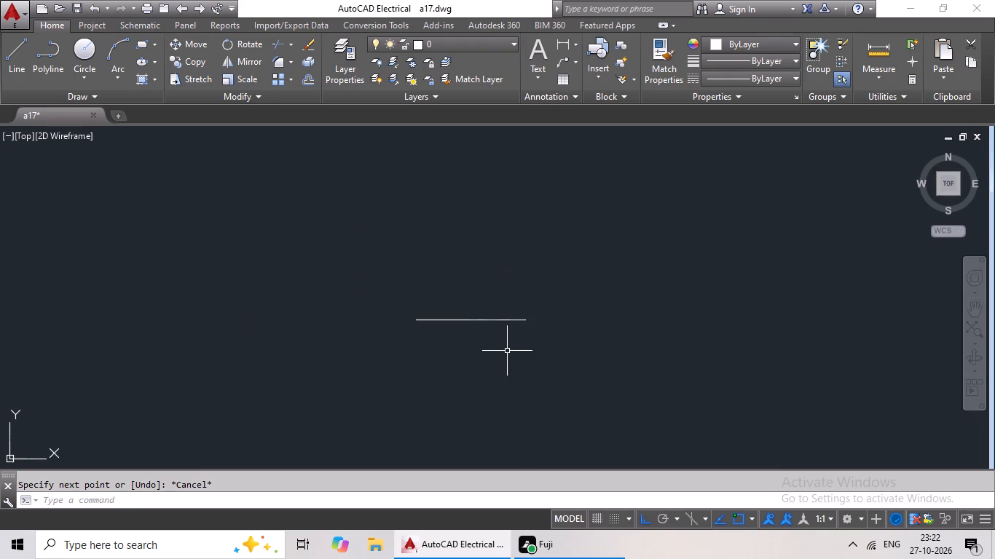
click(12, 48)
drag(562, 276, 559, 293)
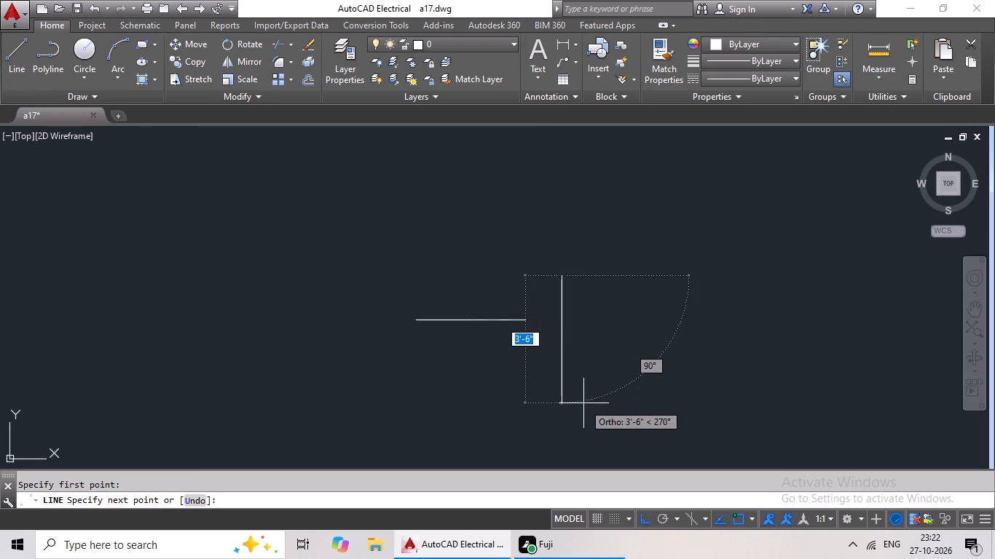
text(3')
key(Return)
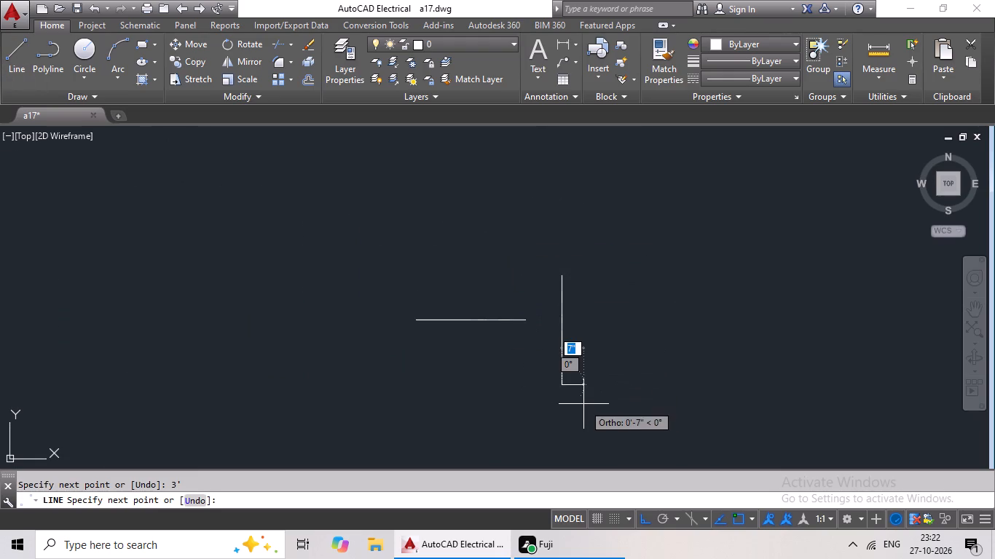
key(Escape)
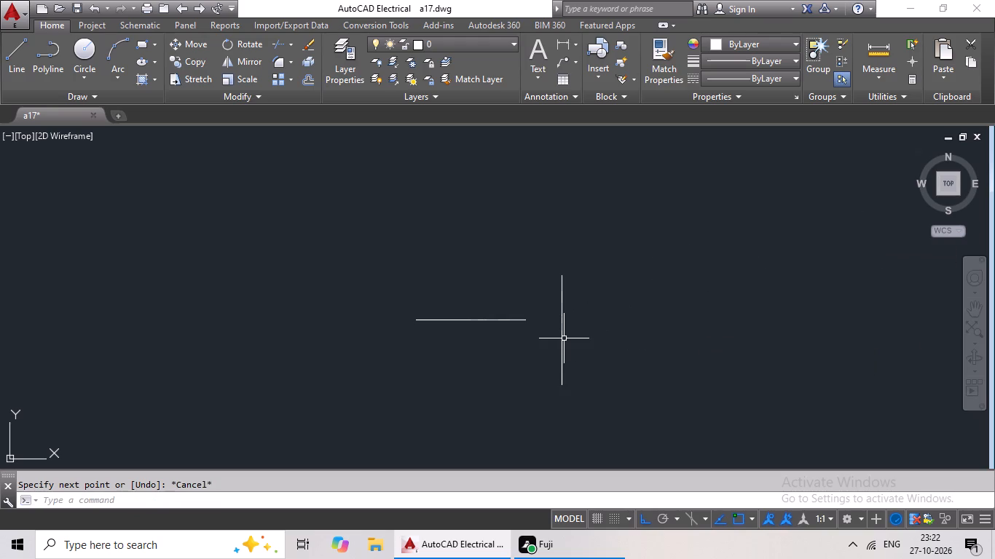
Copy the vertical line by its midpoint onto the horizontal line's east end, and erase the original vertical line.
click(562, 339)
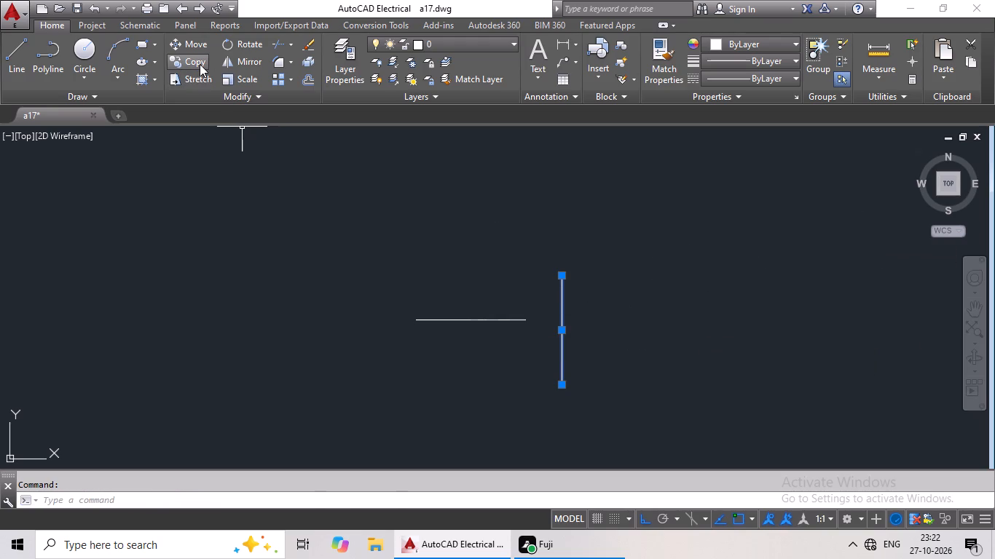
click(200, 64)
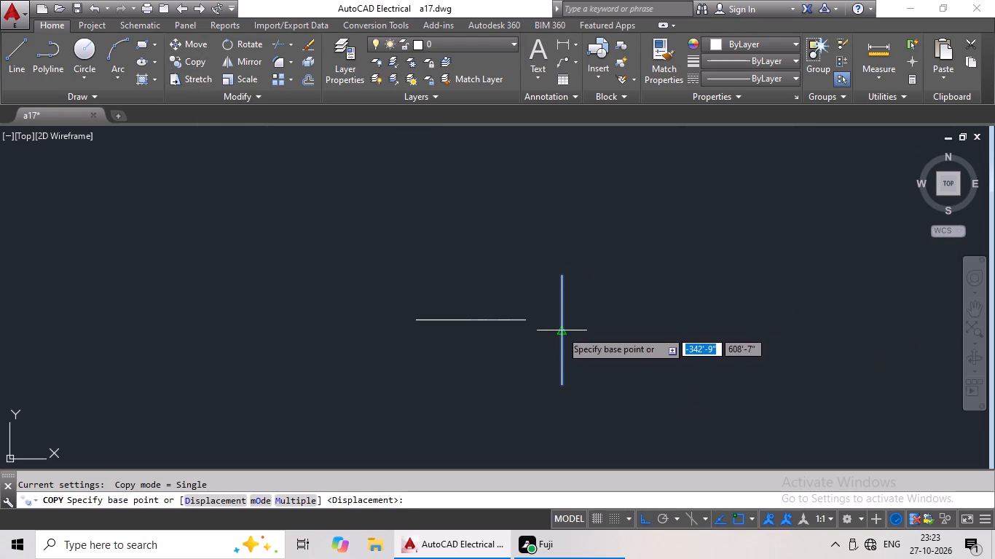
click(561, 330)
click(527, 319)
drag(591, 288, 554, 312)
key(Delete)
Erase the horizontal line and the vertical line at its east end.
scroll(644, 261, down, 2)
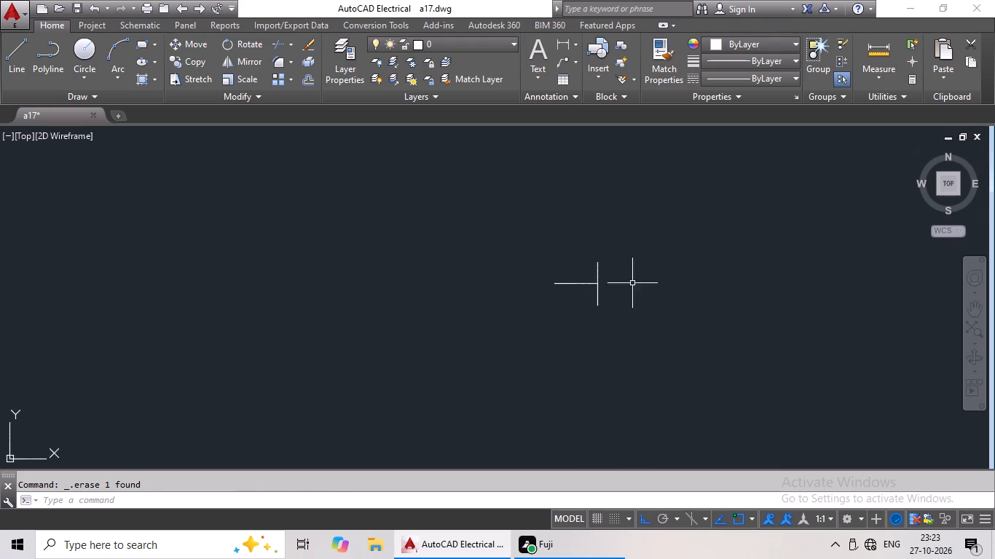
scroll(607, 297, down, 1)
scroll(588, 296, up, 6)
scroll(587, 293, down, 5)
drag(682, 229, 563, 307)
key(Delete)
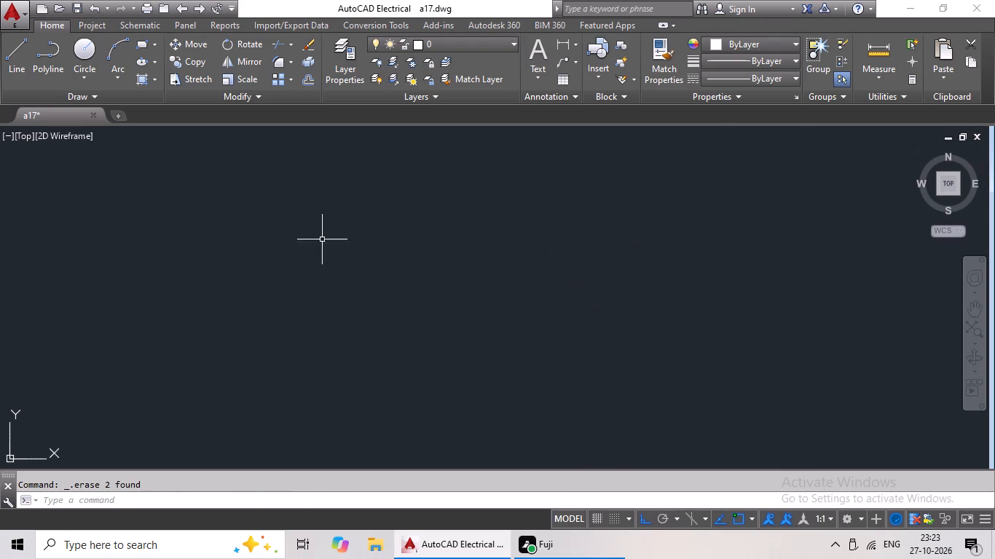
Start a new line in the emptied area east of the second plan by placing its first point.
drag(7, 54, 14, 64)
click(286, 235)
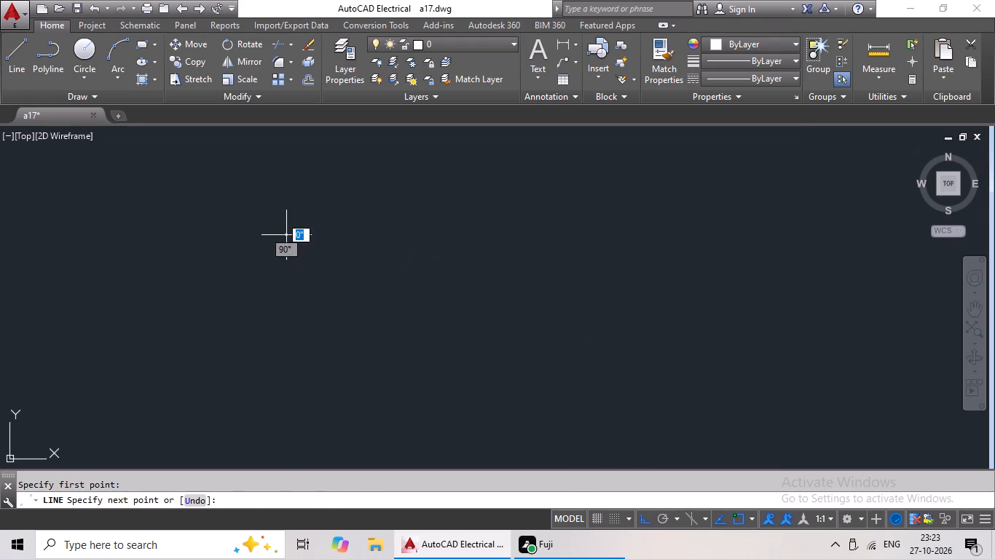
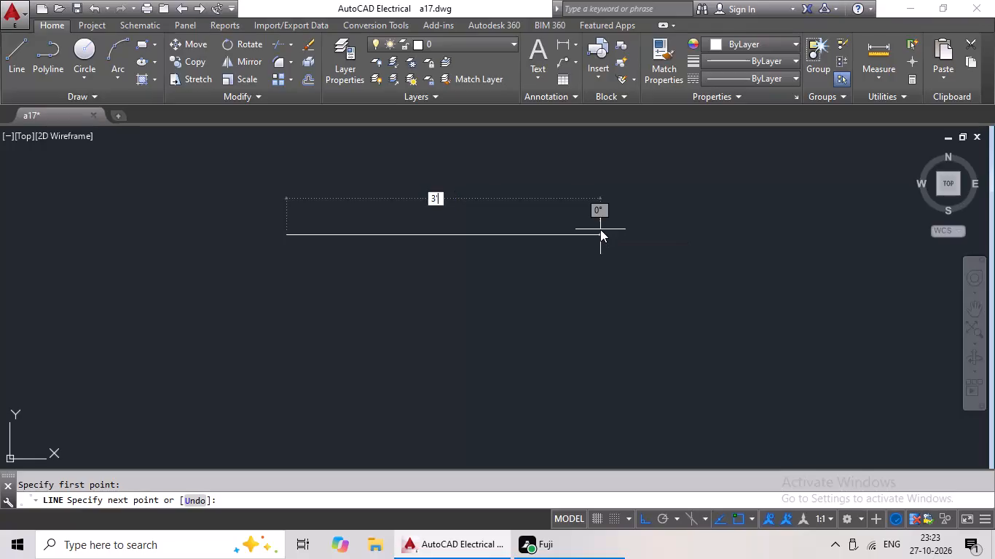
Finish the horizontal line at a length of 3'.
key(Return)
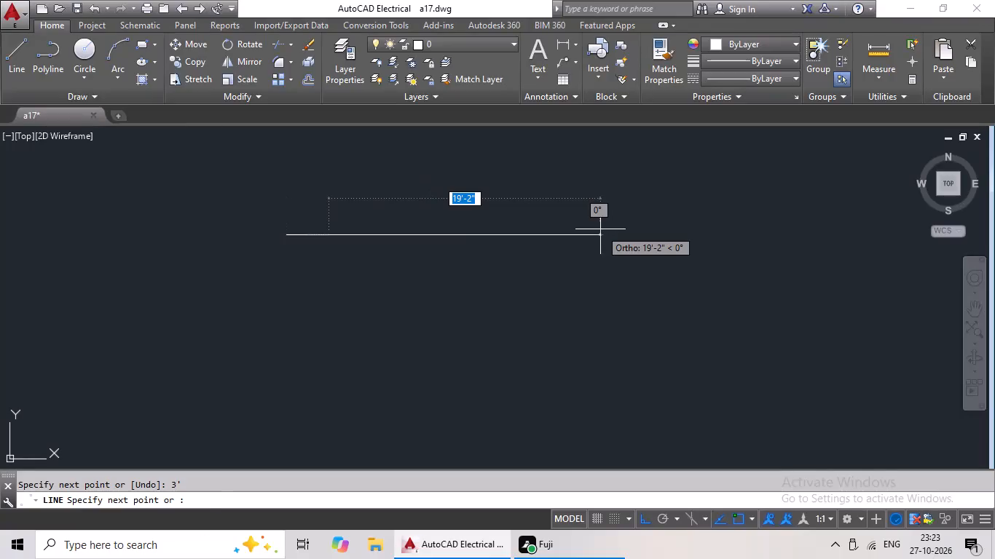
key(Escape)
Draw a separate 9" vertical line near the horizontal line's right end.
scroll(594, 234, down, 3)
scroll(535, 226, up, 4)
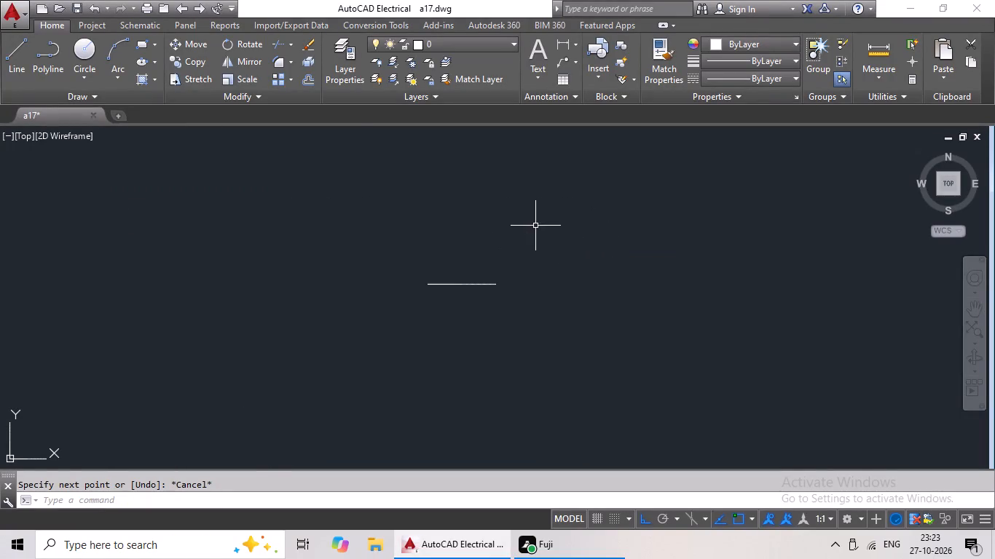
click(14, 39)
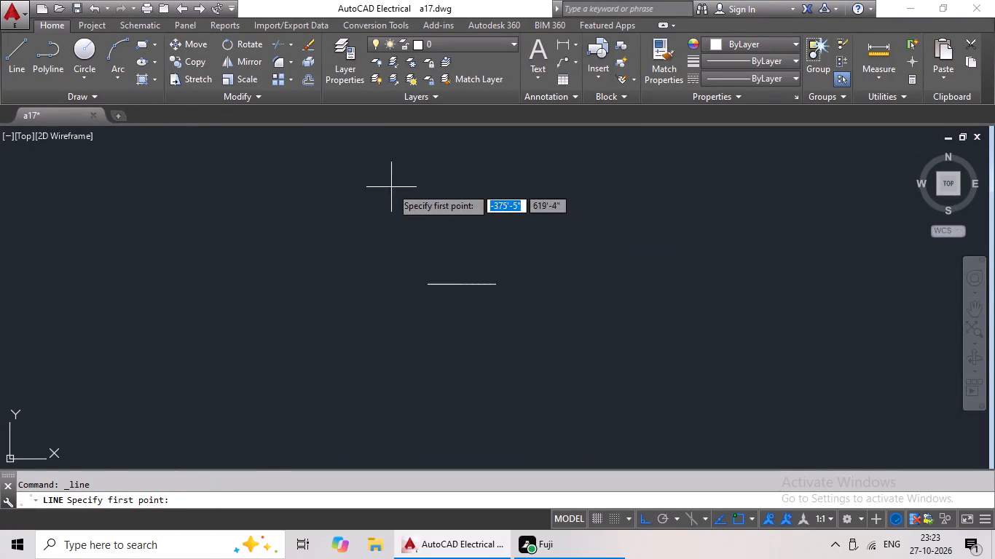
drag(511, 256, 518, 279)
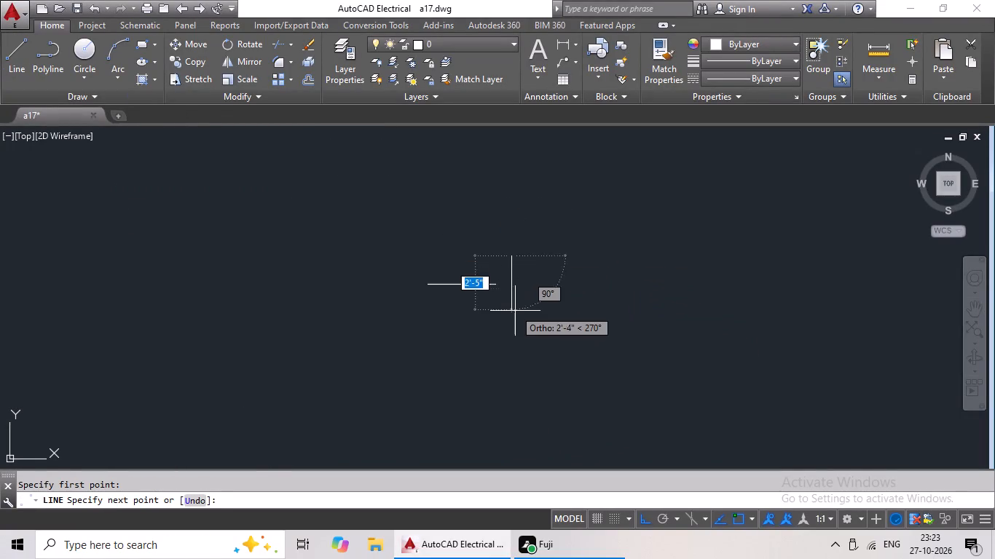
key(9)
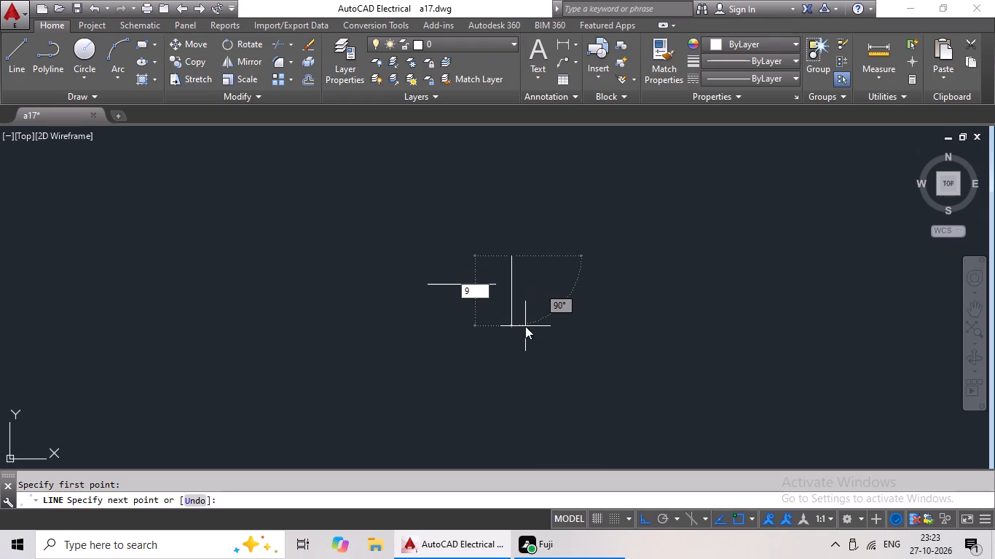
key(shift+quotedbl)
key(Return)
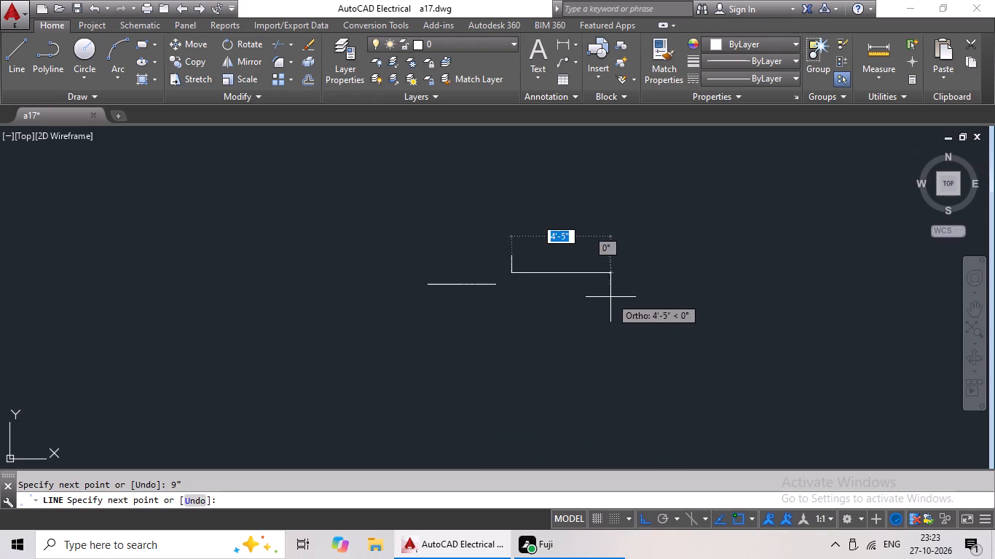
key(Escape)
key(Escape)
Copy the 9" vertical line from its midpoint to the right endpoint of the horizontal line.
click(512, 269)
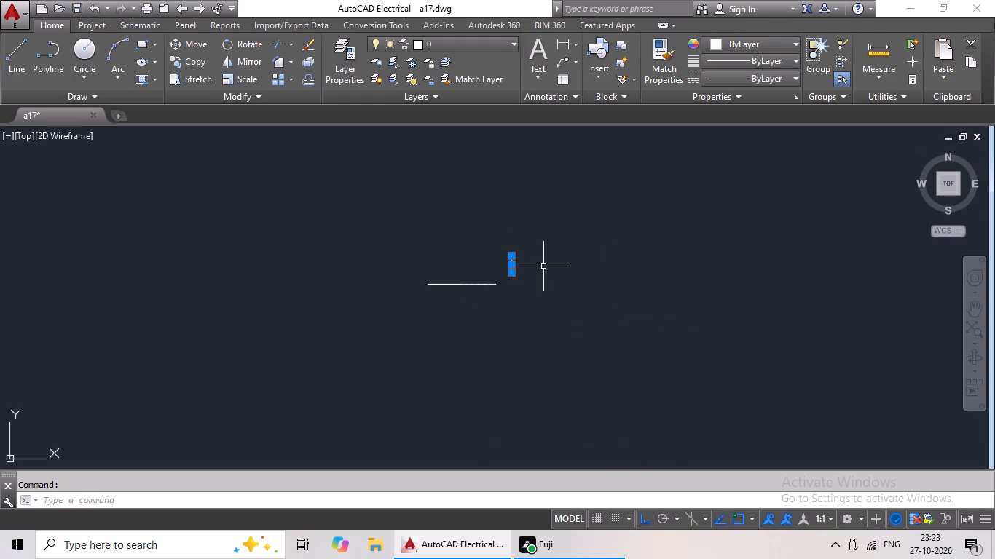
click(196, 62)
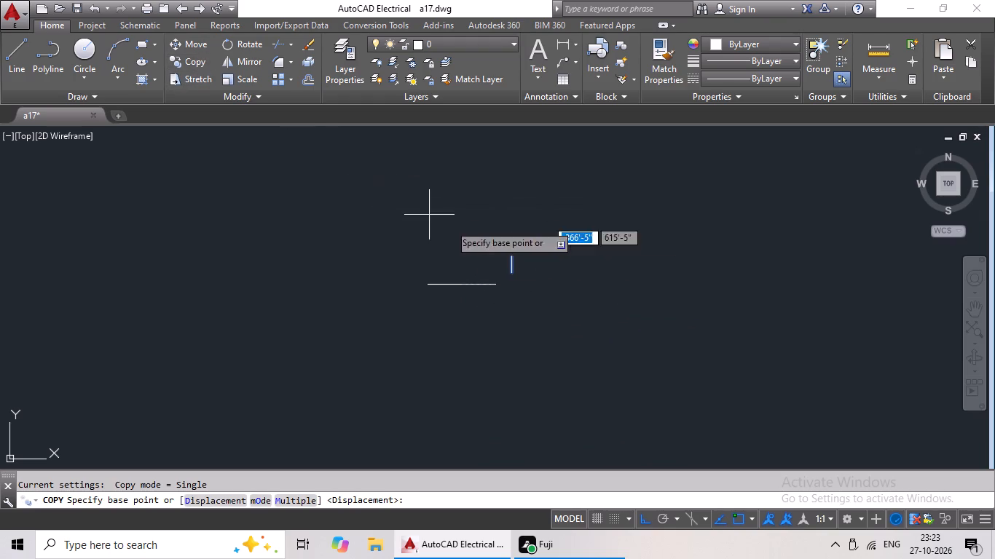
click(514, 265)
click(495, 288)
Erase the original detached vertical line.
drag(535, 242, 512, 258)
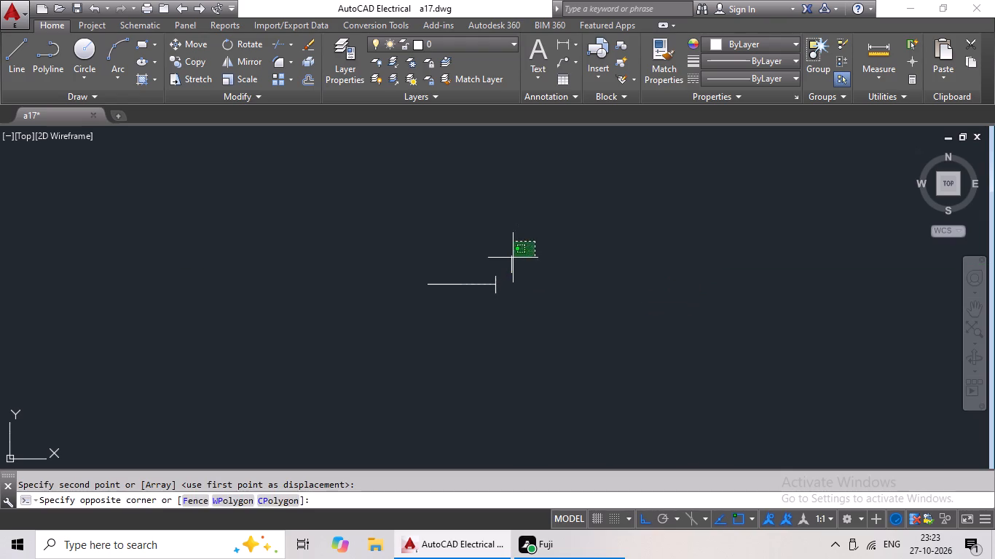
drag(512, 258, 522, 275)
key(Delete)
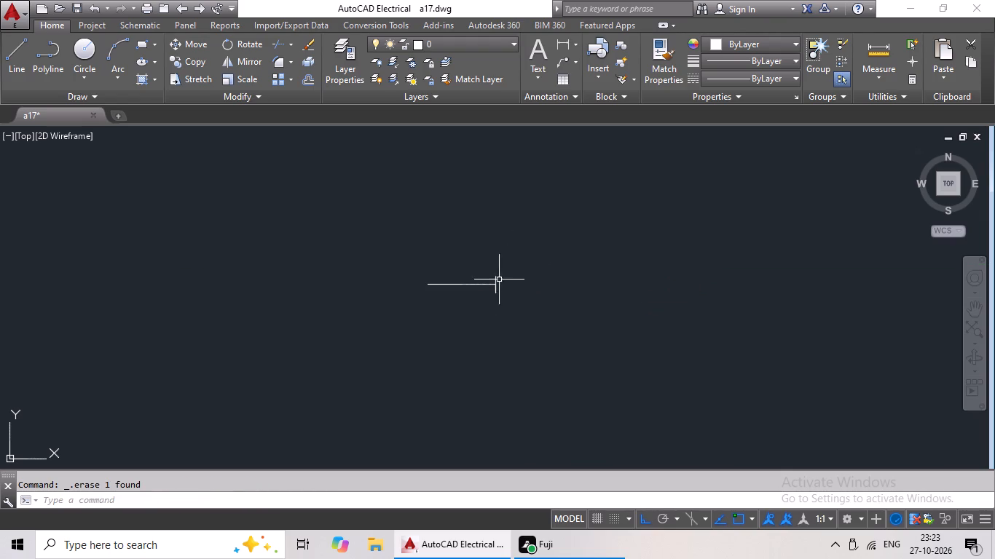
Offset the vertical end line 3' to the left, onto the horizontal line's other end.
scroll(479, 298, up, 3)
middle_drag(522, 341, 533, 392)
key(Escape)
key(Escape)
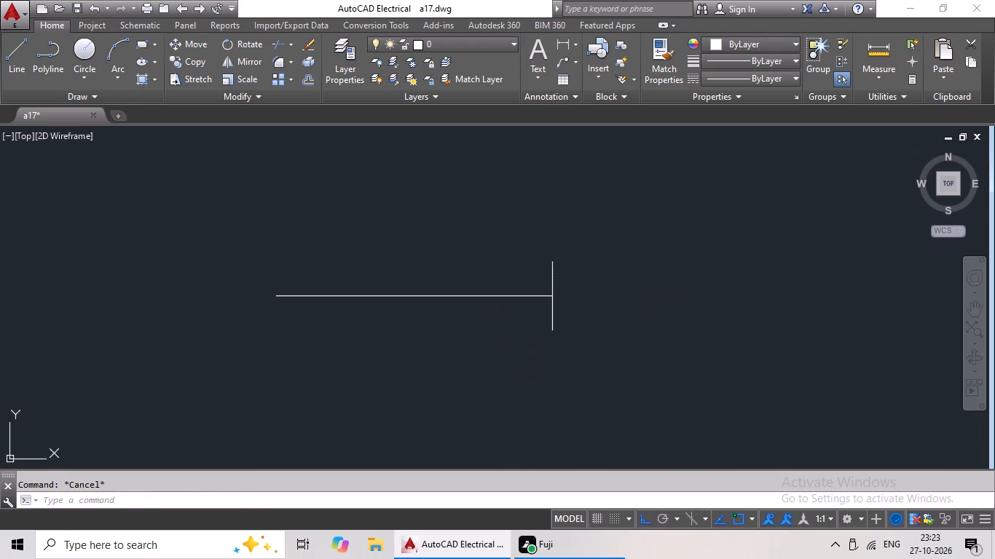
key(o)
key(Return)
text(3')
key(Return)
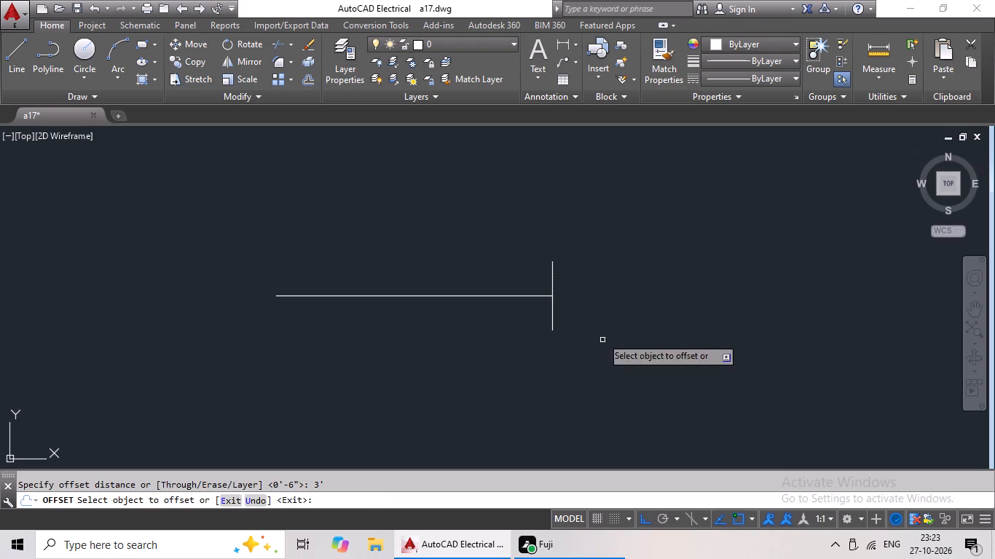
drag(551, 279, 519, 279)
click(448, 279)
key(Escape)
key(Escape)
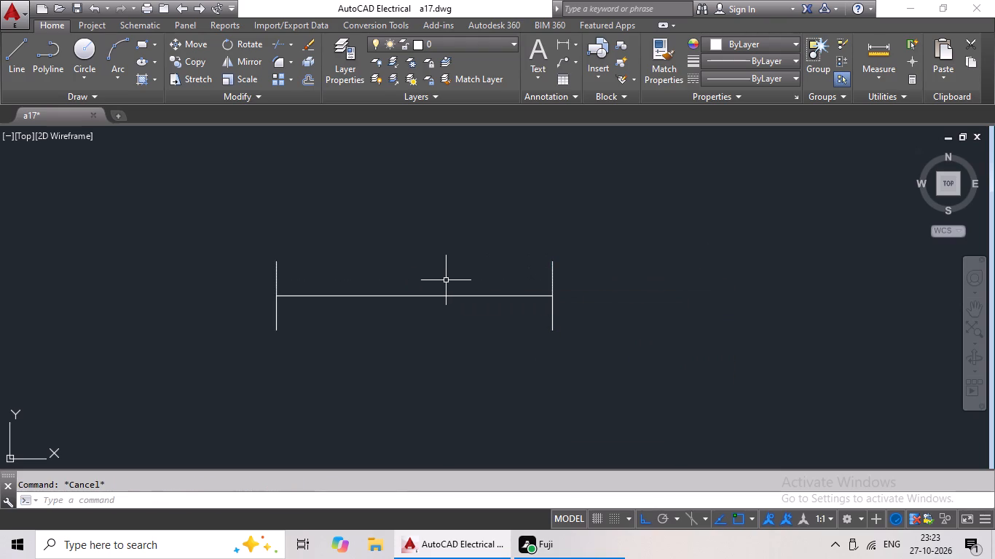
Offset both vertical end lines 1" outward.
key(o)
key(Return)
key(1)
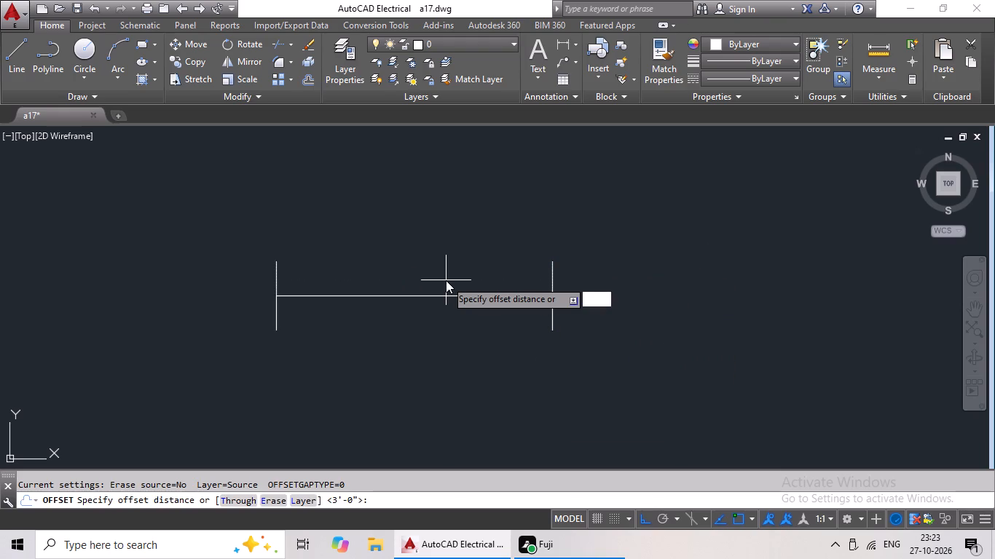
key(shift+quotedbl)
key(Return)
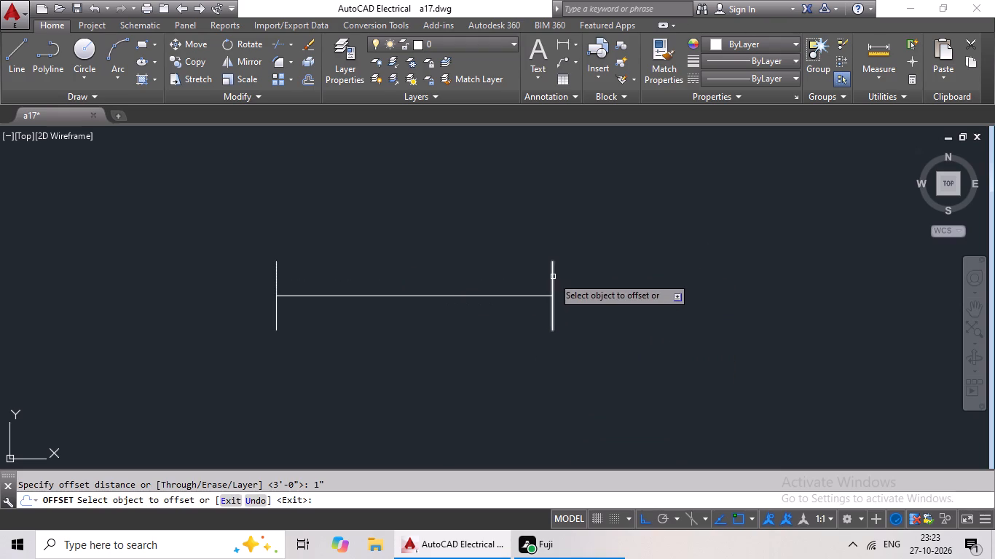
click(553, 276)
click(602, 276)
drag(277, 269, 272, 269)
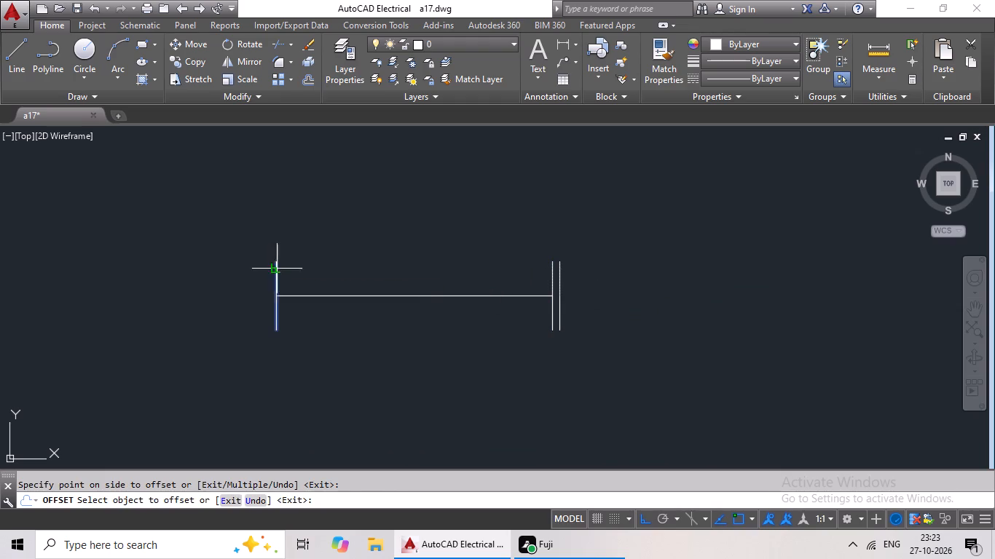
drag(272, 269, 240, 269)
click(240, 269)
key(Escape)
key(Escape)
Offset the horizontal line 1/2" above and 1/2" below itself.
key(o)
key(Return)
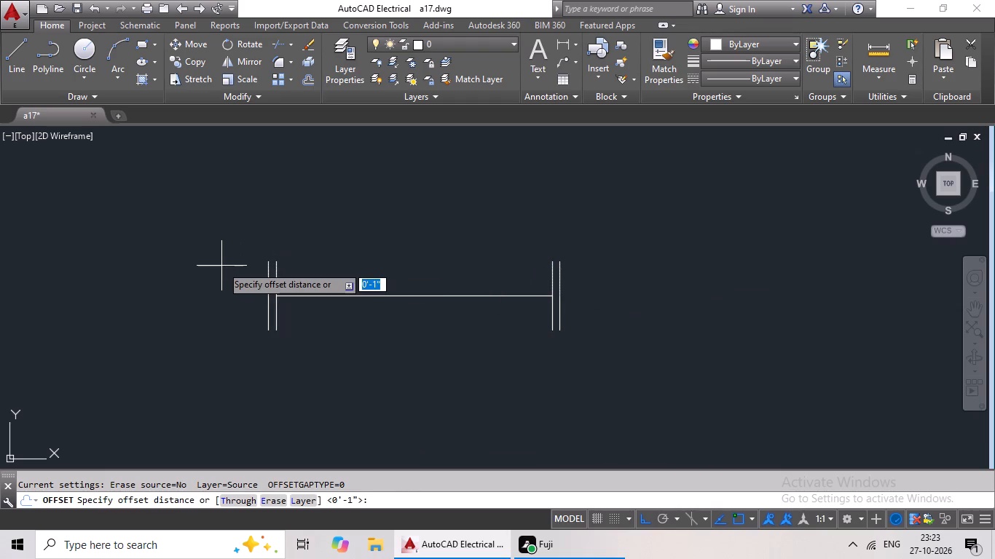
text(1/2)
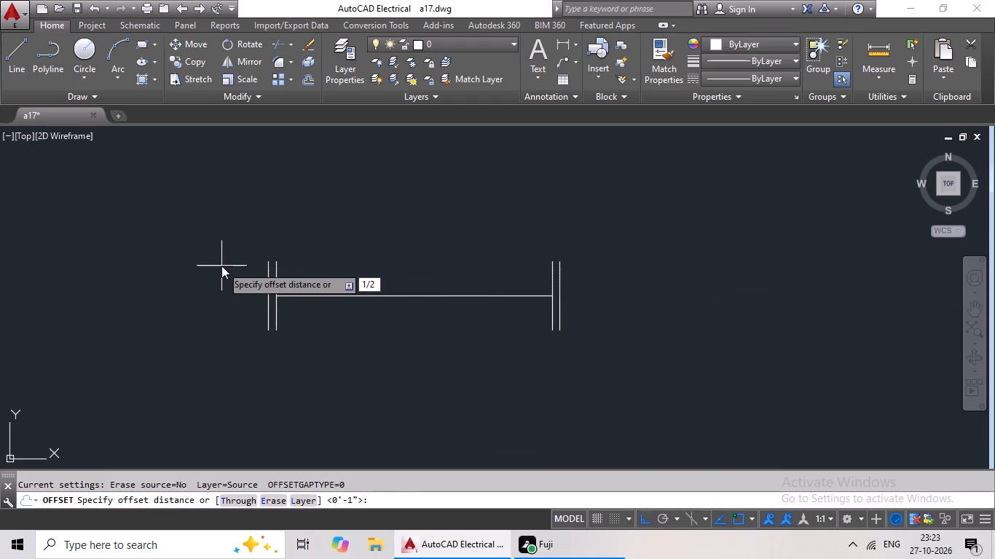
key(shift+quotedbl)
key(Return)
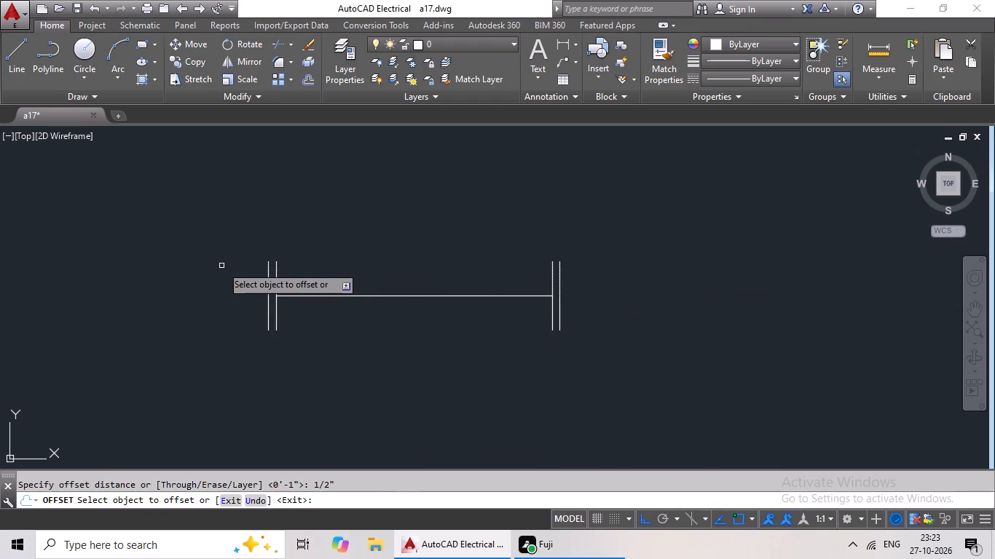
click(347, 297)
click(371, 273)
drag(371, 296, 368, 316)
click(367, 321)
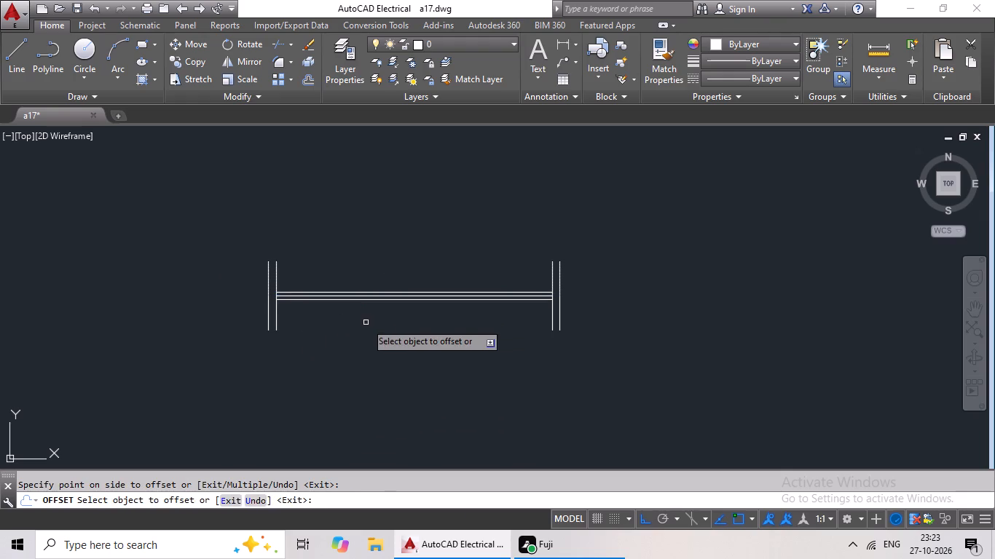
key(Escape)
key(Escape)
Copy the complete H-shaped symbol and paste the duplicate directly below the original.
drag(388, 210, 650, 299)
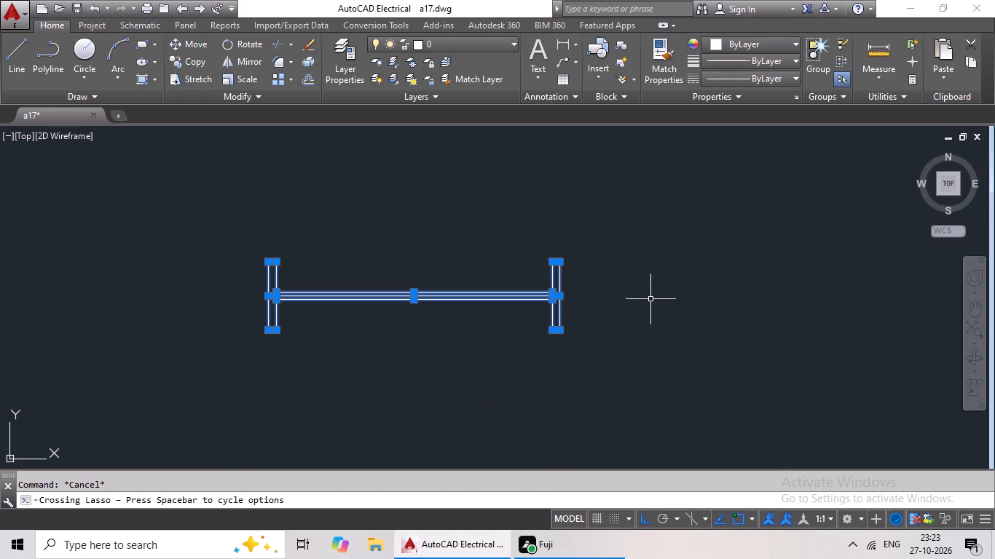
key(ctrl+c)
key(ctrl+v)
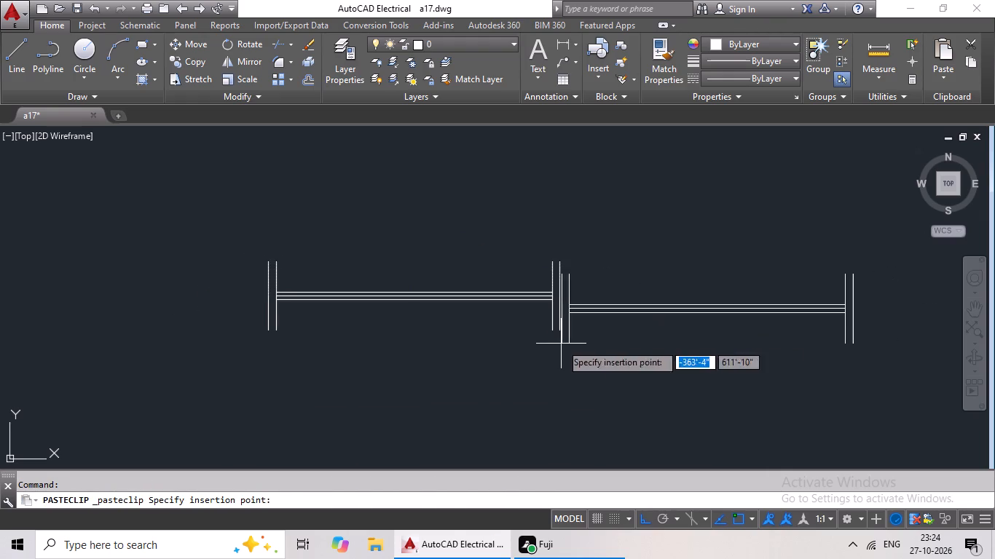
middle_drag(561, 344, 567, 257)
click(275, 372)
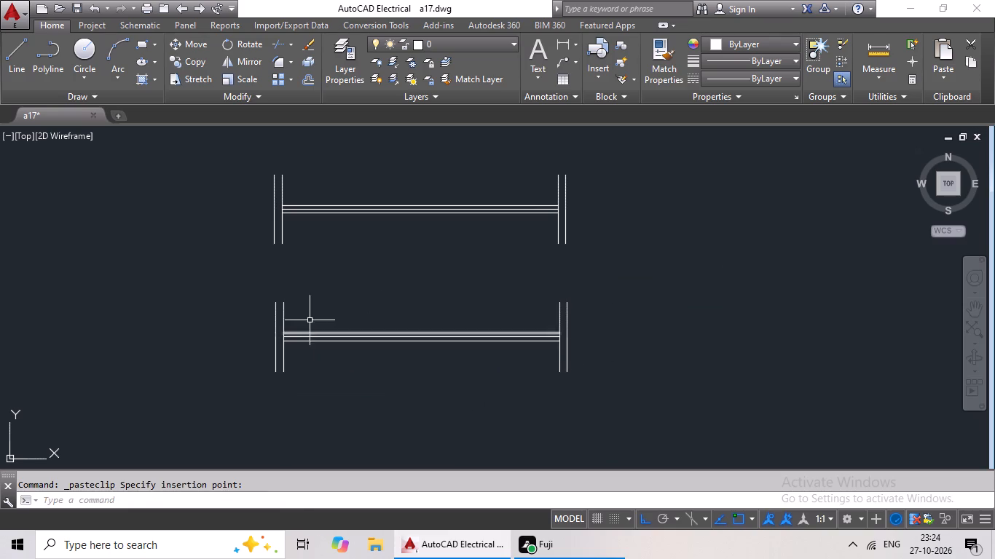
Rotate the lower symbol 90° counterclockwise about its upper-right endpoint so it stands vertical.
drag(315, 292, 621, 324)
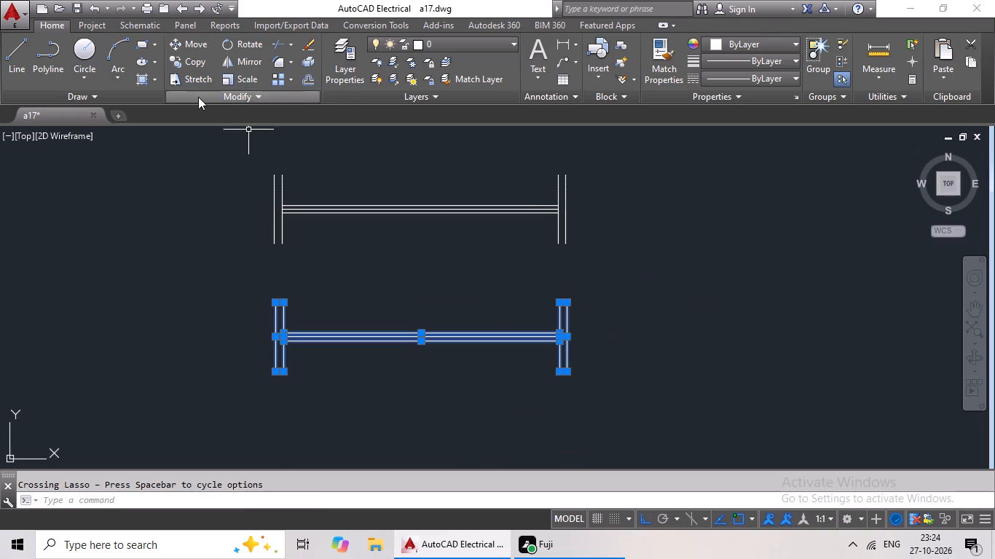
click(229, 42)
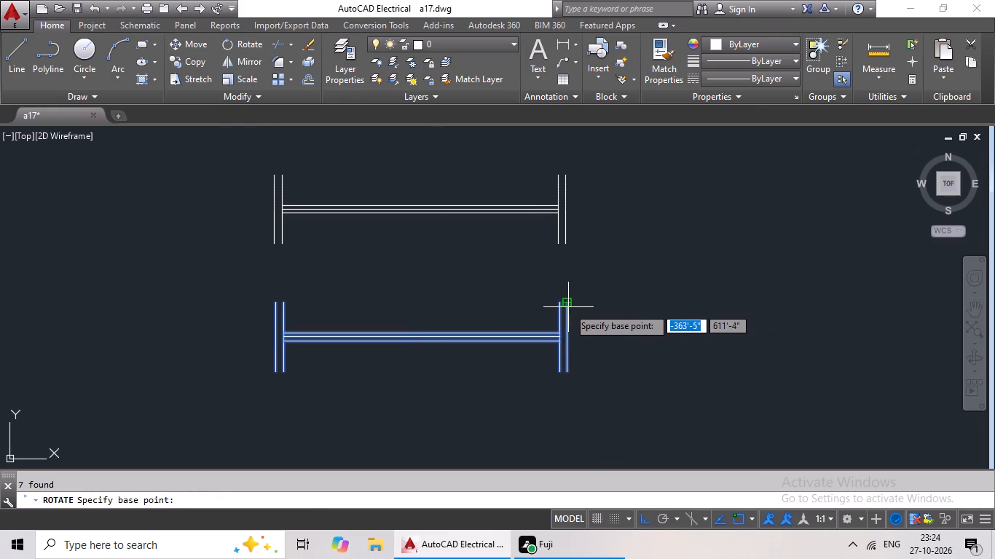
drag(569, 304, 567, 295)
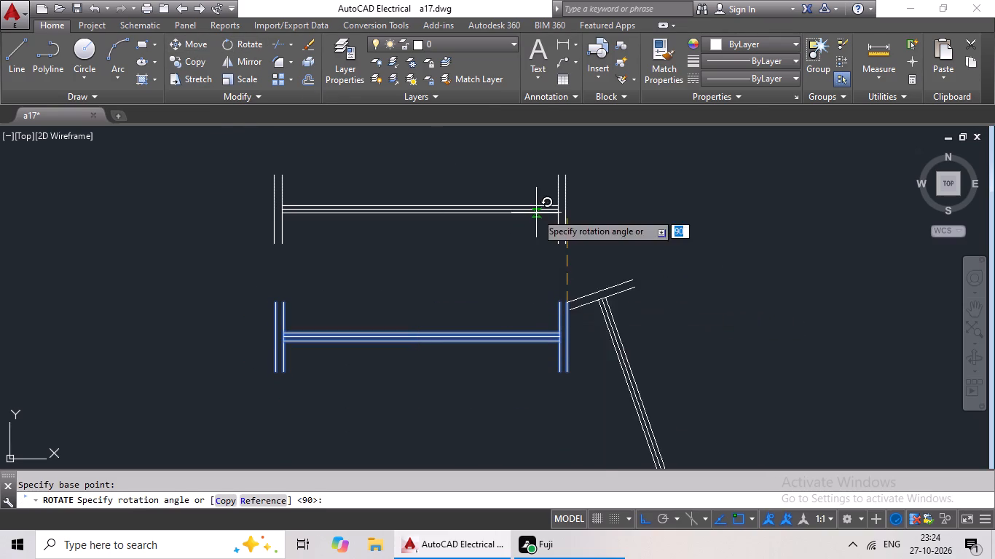
click(603, 244)
Copy the original horizontal symbol and paste another duplicate below it, beside the vertical symbol.
scroll(603, 245, down, 1)
drag(495, 181, 455, 169)
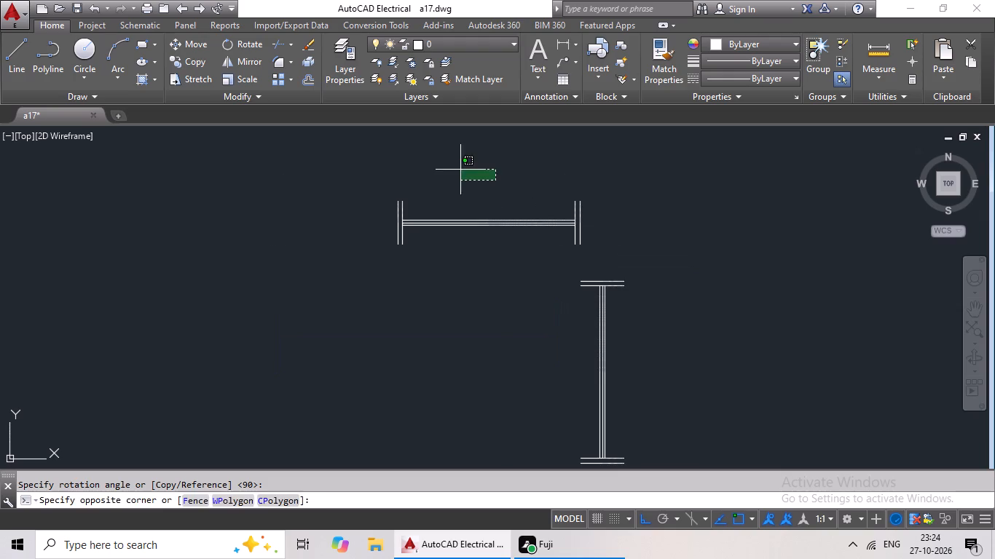
drag(455, 169, 632, 228)
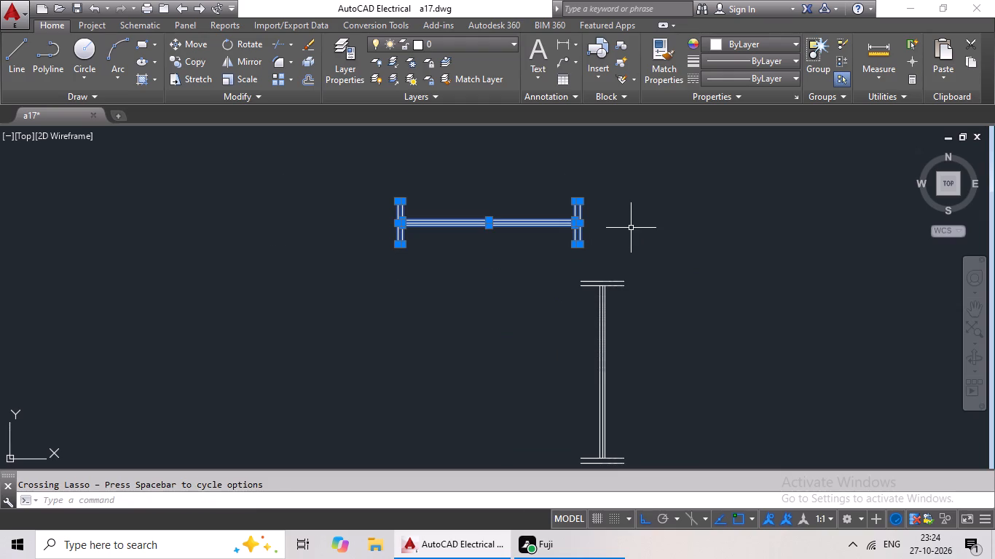
key(ctrl+c)
key(ctrl+v)
middle_drag(401, 284, 409, 250)
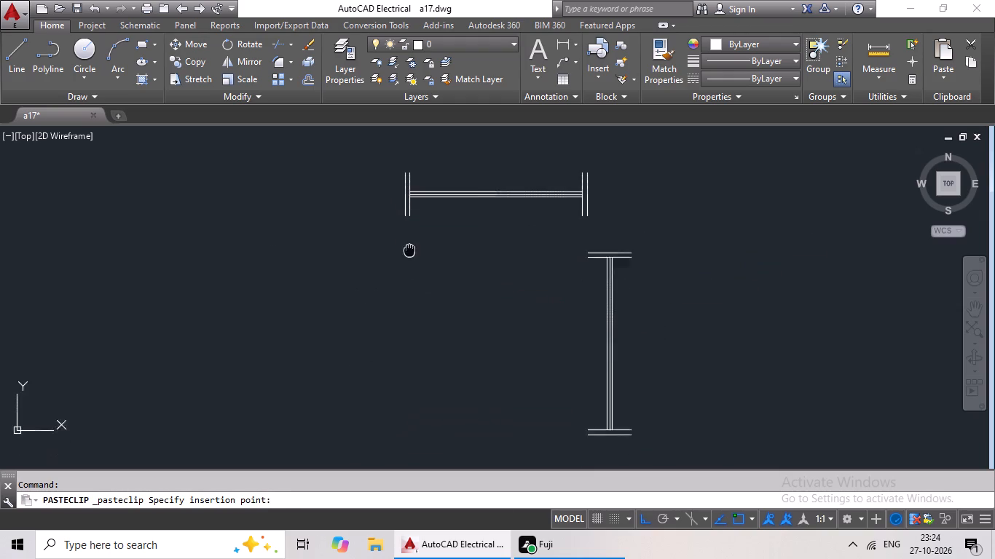
middle_drag(409, 250, 411, 245)
click(359, 321)
Offset the inner right vertical line of the lower horizontal symbol 2' to the left.
scroll(539, 308, up, 1)
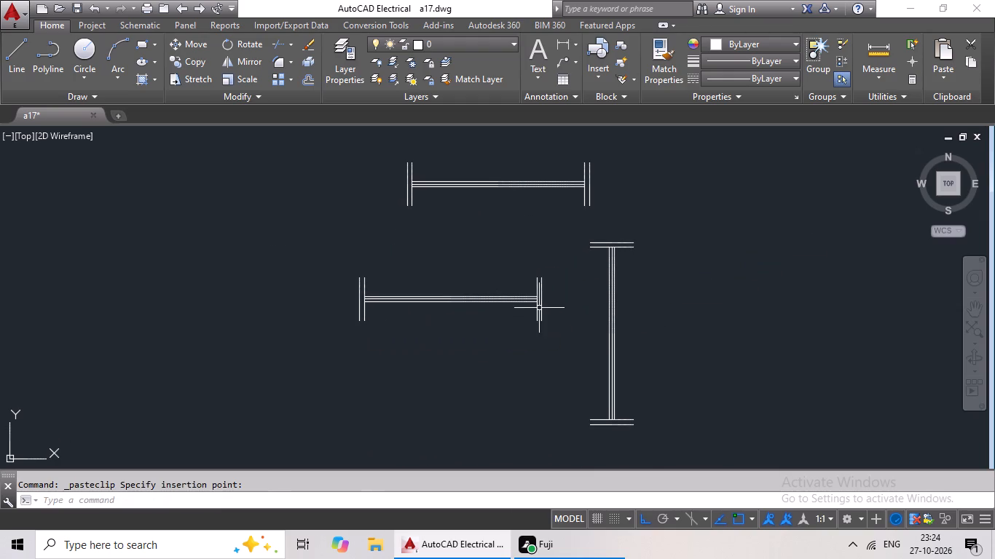
scroll(539, 308, up, 1)
key(Escape)
key(Escape)
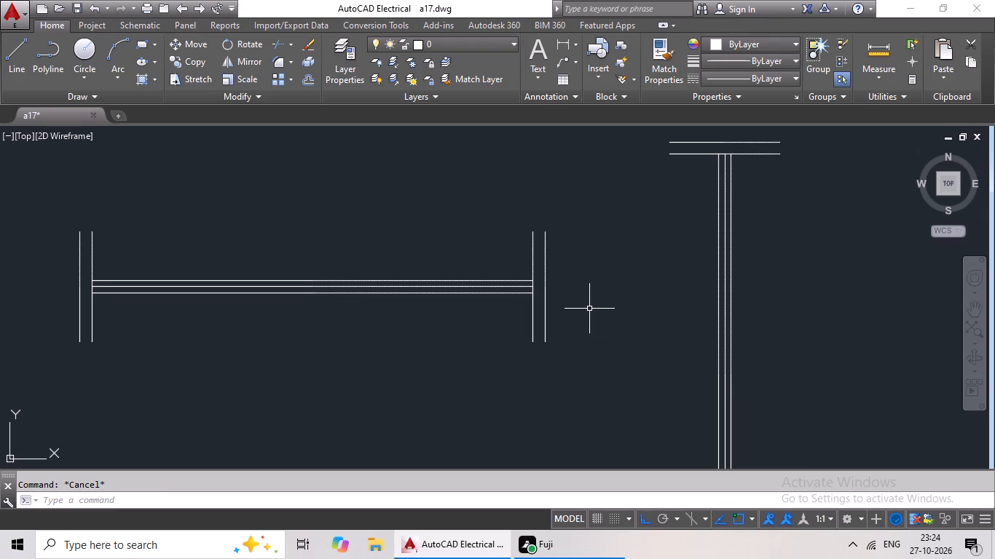
key(o)
key(Return)
text(2')
key(Return)
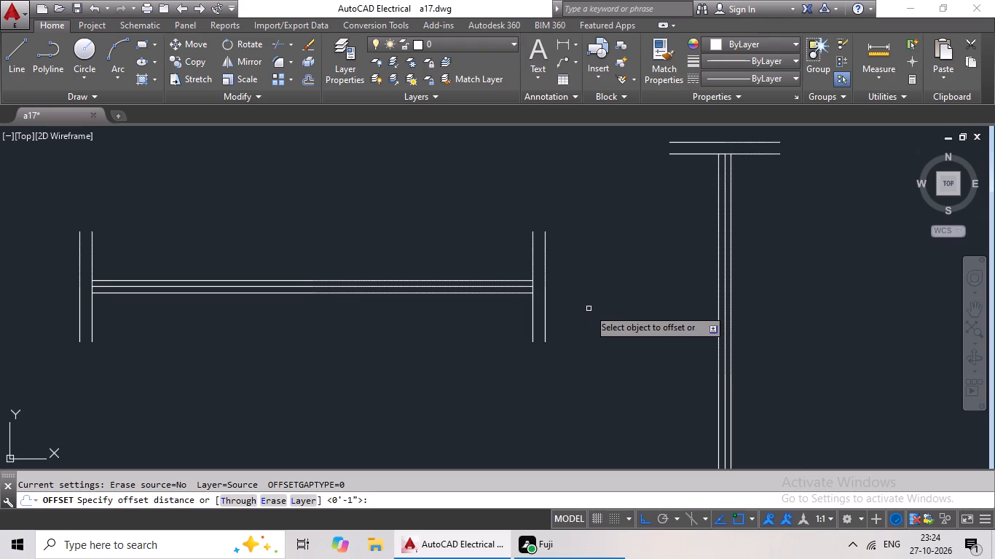
click(512, 239)
drag(532, 237, 510, 242)
click(434, 242)
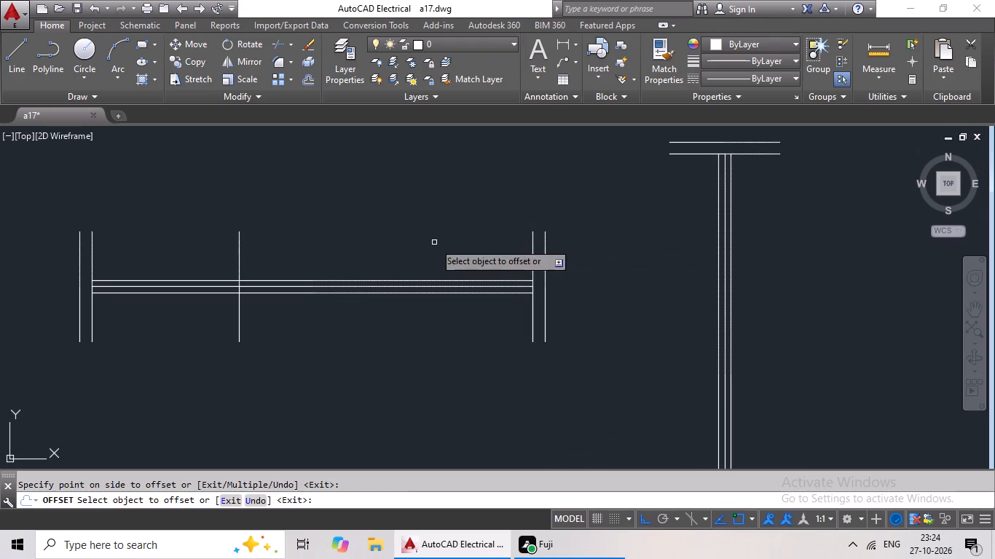
key(Escape)
key(Escape)
key(Escape)
key(Escape)
Offset the new vertical line crossing the lower horizontal symbol 1" to the left.
key(o)
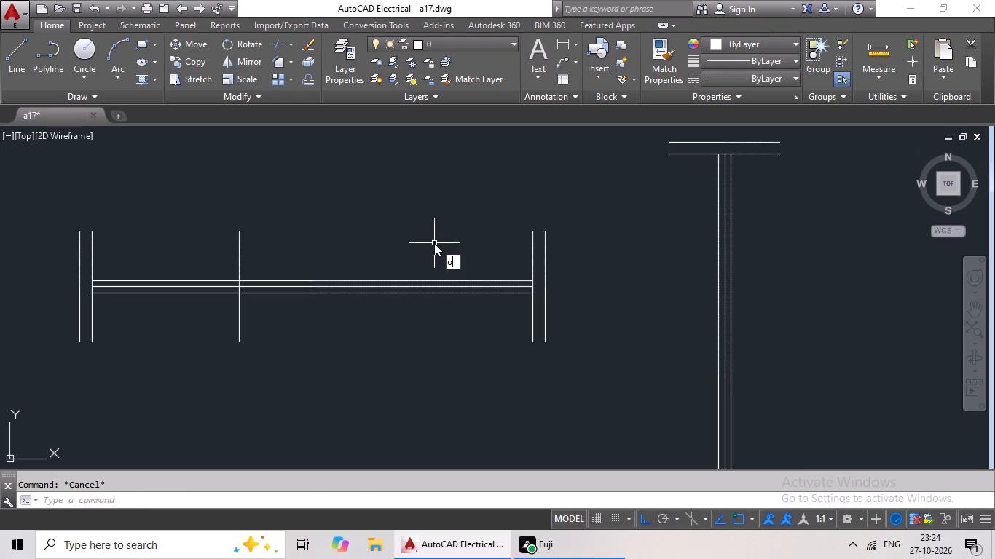
key(Return)
key(1)
key(shift+quotedbl)
key(Return)
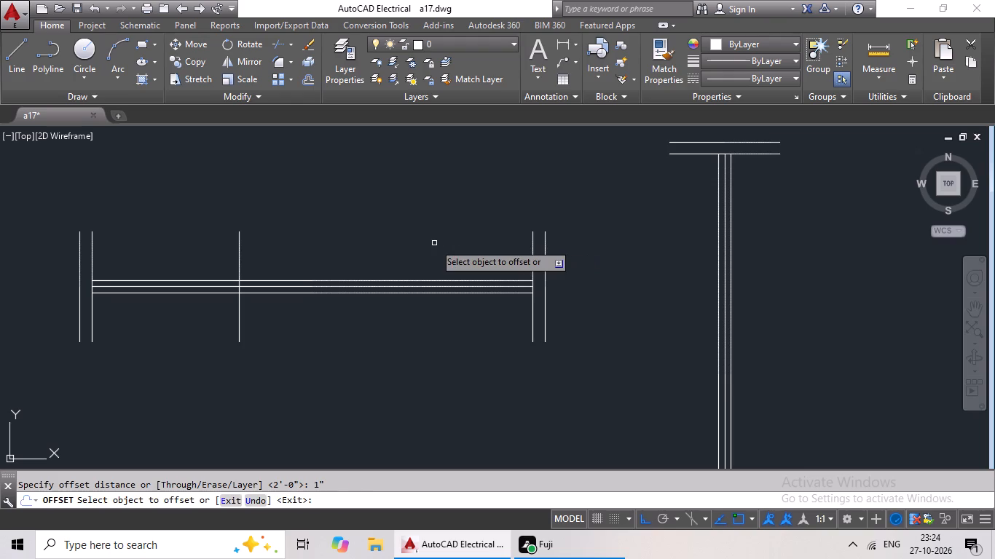
click(240, 249)
click(192, 249)
key(Escape)
key(Escape)
key(Escape)
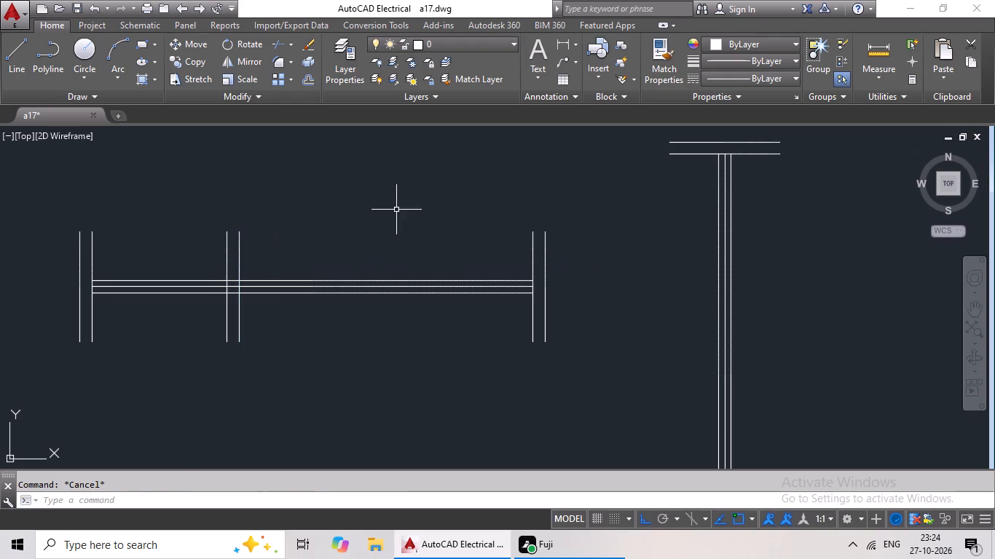
Trim the three horizontal lines out of the gap between the two new vertical lines.
key(t)
text(r)
key(space)
key(space)
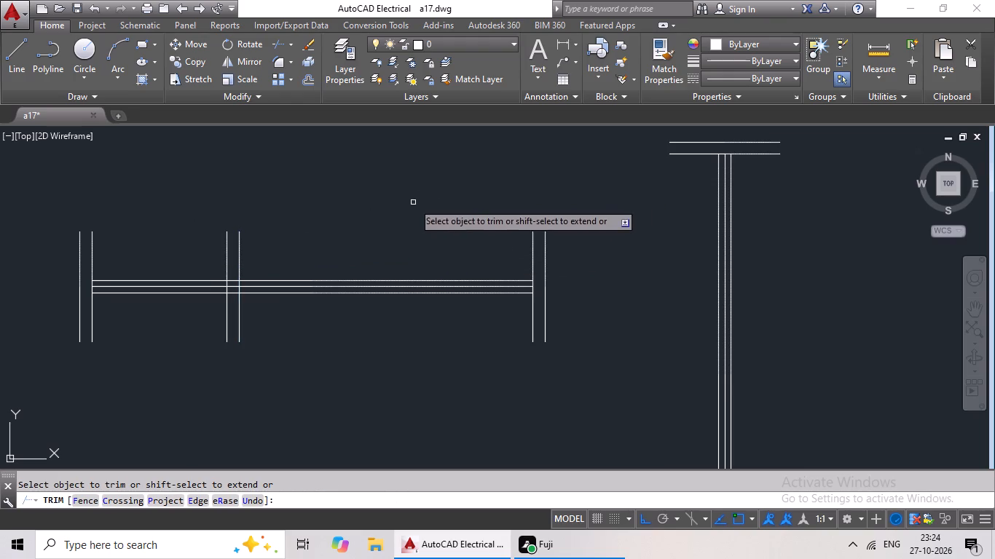
scroll(230, 301, up, 4)
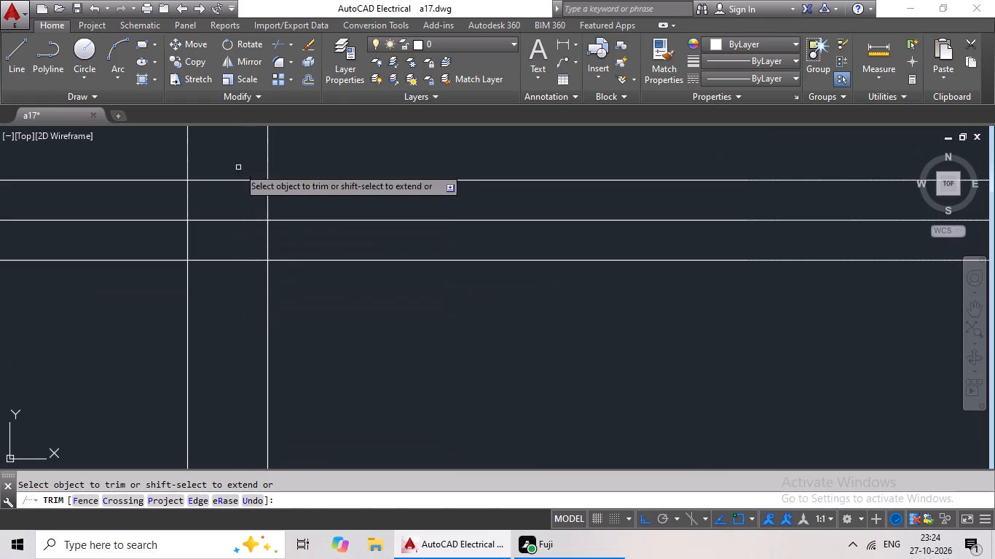
drag(239, 164, 212, 299)
scroll(225, 282, down, 3)
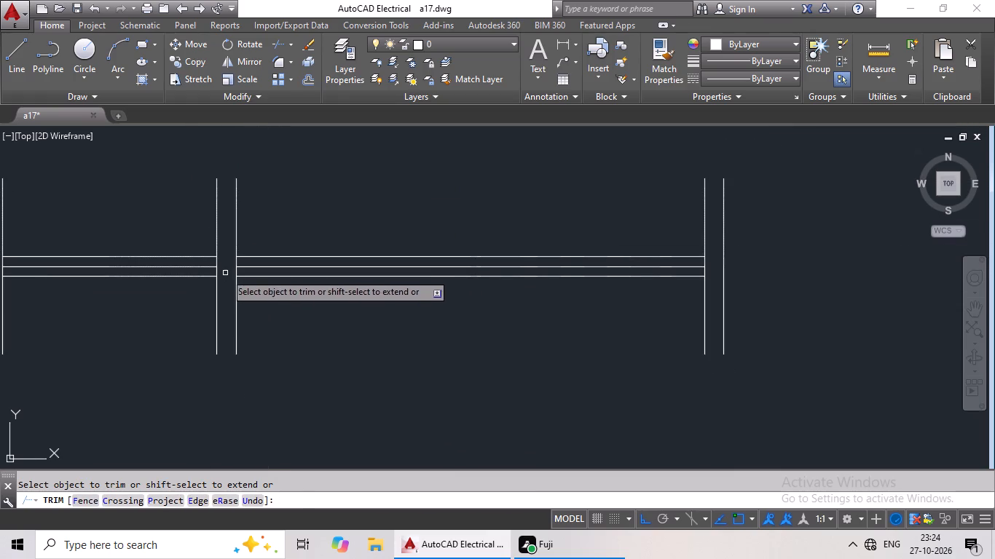
key(Escape)
Delete the leftover left part of the lower symbol: its two end verticals and three short horizontal lines.
drag(185, 213, 0, 300)
middle_drag(88, 268, 172, 268)
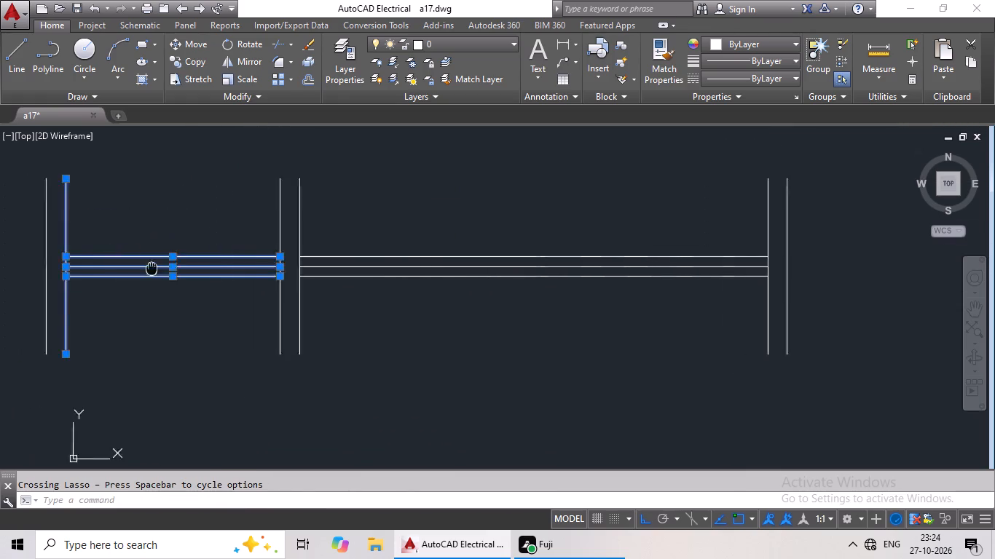
middle_drag(172, 268, 259, 264)
drag(245, 223, 125, 278)
click(125, 278)
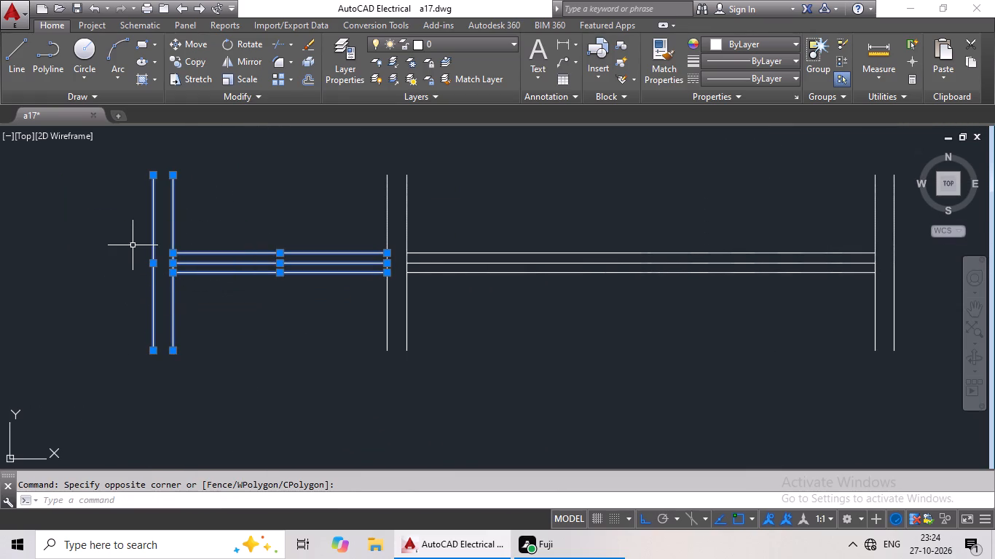
key(Delete)
Copy the shortened 2' symbol and paste a duplicate directly below it.
scroll(173, 233, down, 3)
drag(220, 199, 328, 306)
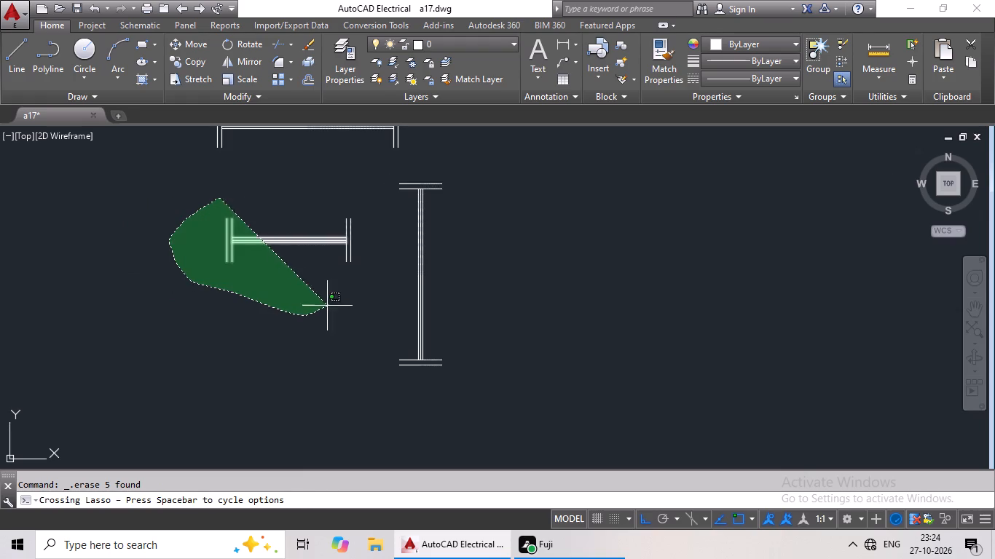
drag(328, 306, 361, 223)
key(ctrl+c)
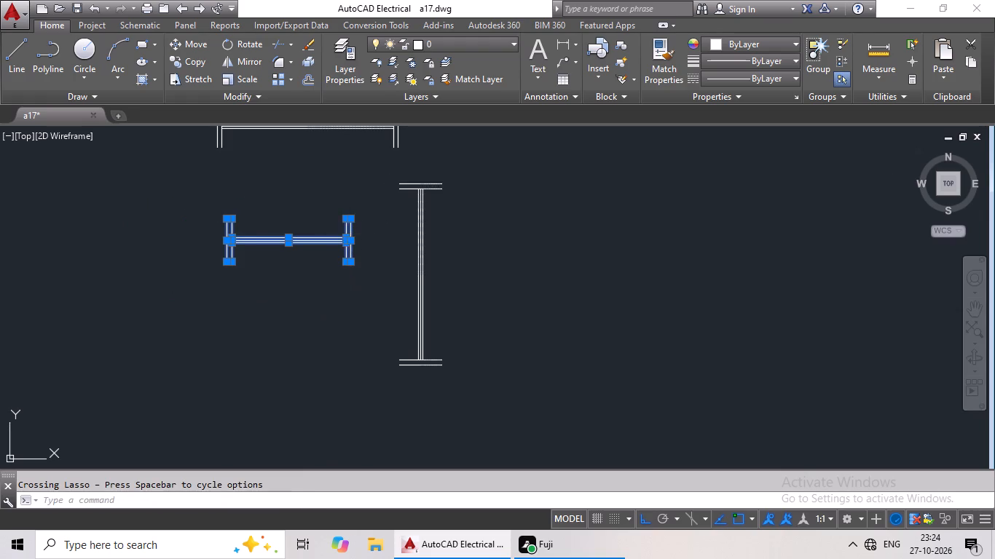
key(ctrl+v)
click(211, 337)
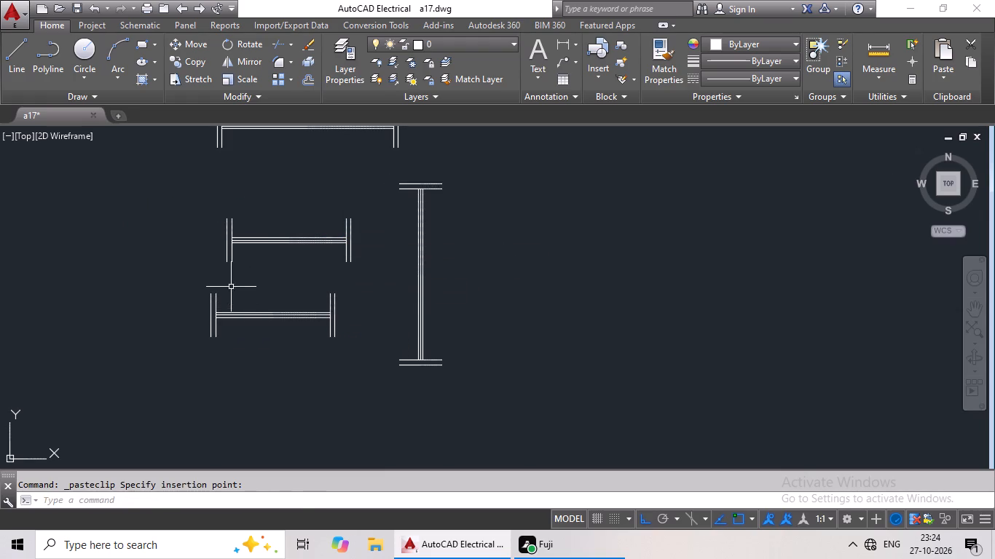
Rotate the pasted 2' symbol 90° counterclockwise about its upper-right endpoint so it stands vertical.
drag(231, 286, 350, 292)
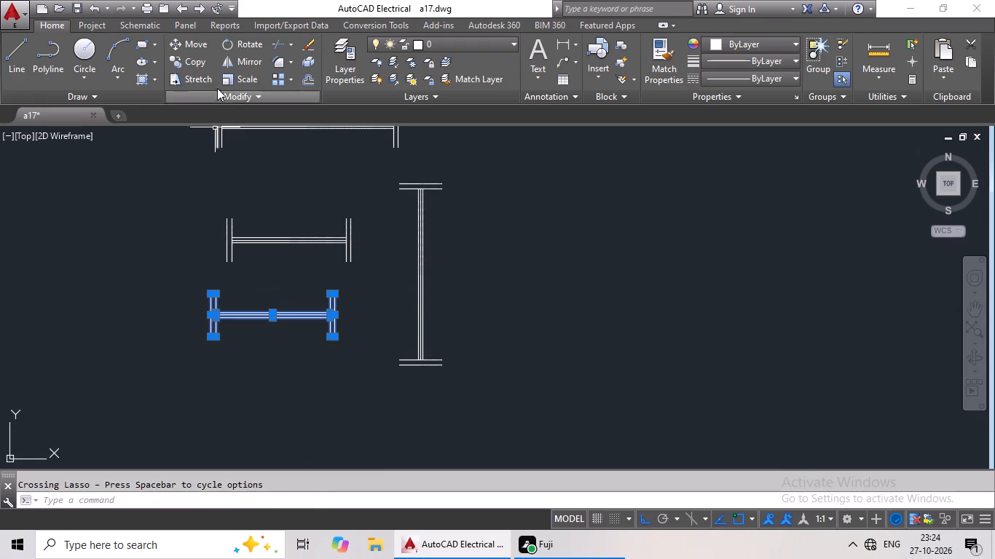
click(243, 46)
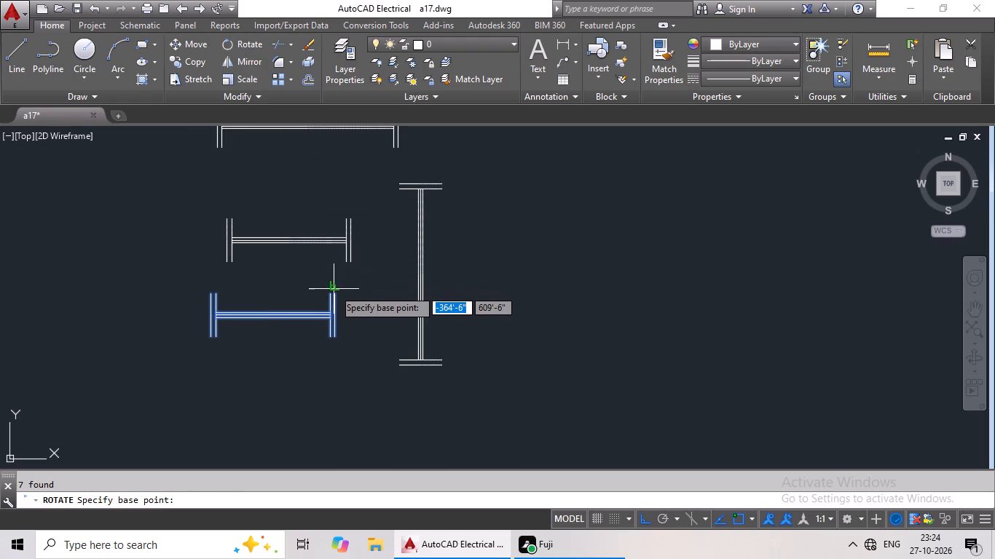
click(333, 294)
click(335, 265)
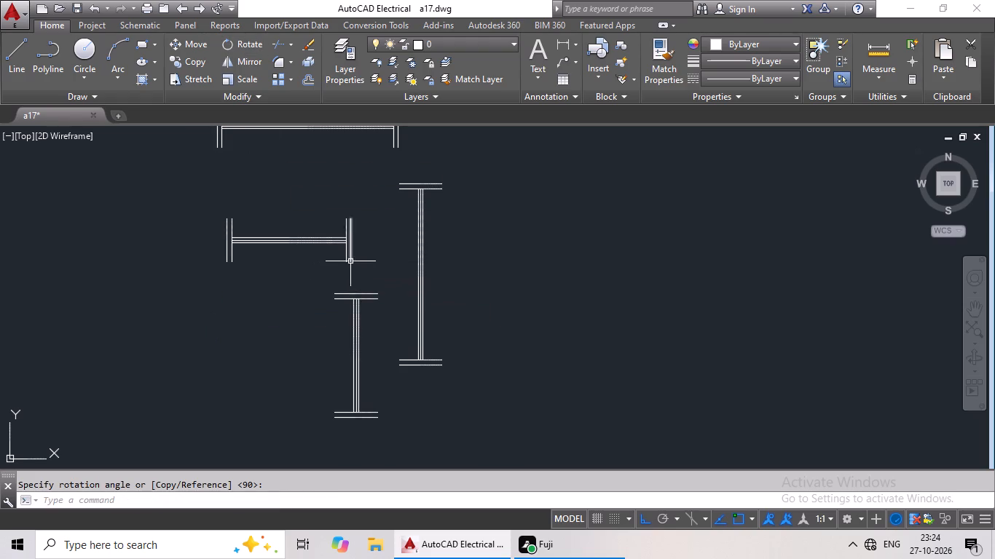
Copy the original 3' horizontal symbol and paste a duplicate to the left of the 2' horizontal symbol.
scroll(350, 261, down, 3)
middle_drag(341, 243, 334, 306)
scroll(335, 303, up, 3)
drag(347, 229, 334, 224)
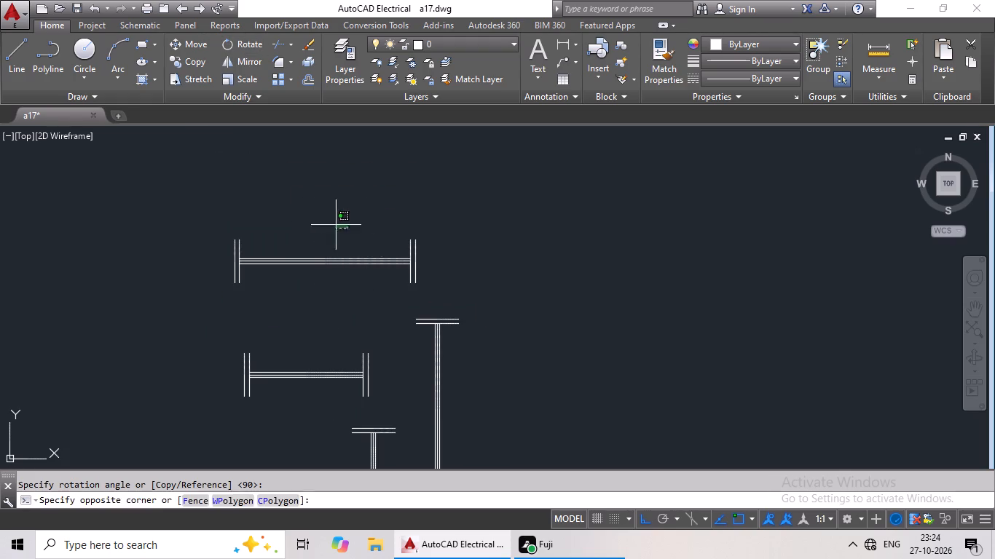
drag(334, 224, 436, 263)
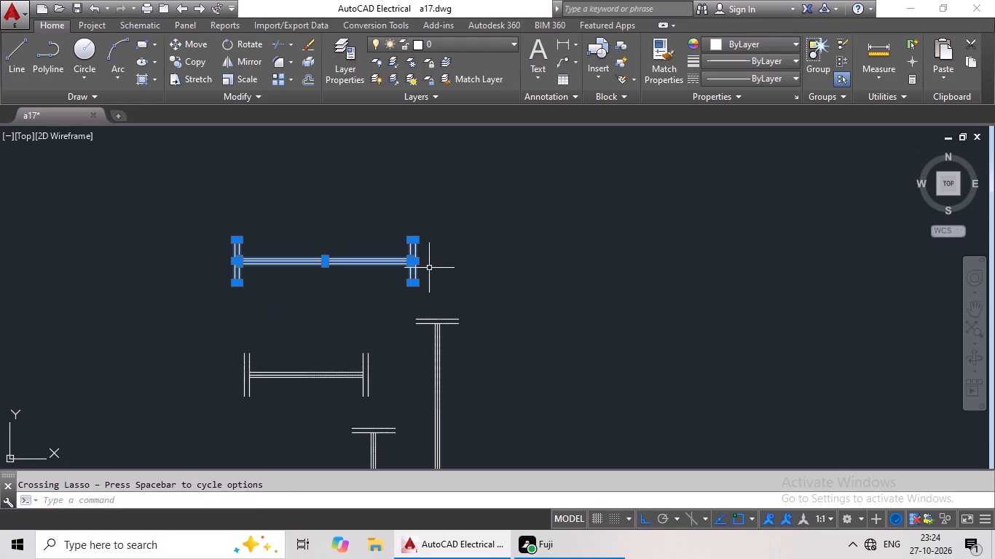
key(ctrl+c)
key(ctrl+v)
ctrl+middle_drag(364, 288, 412, 186)
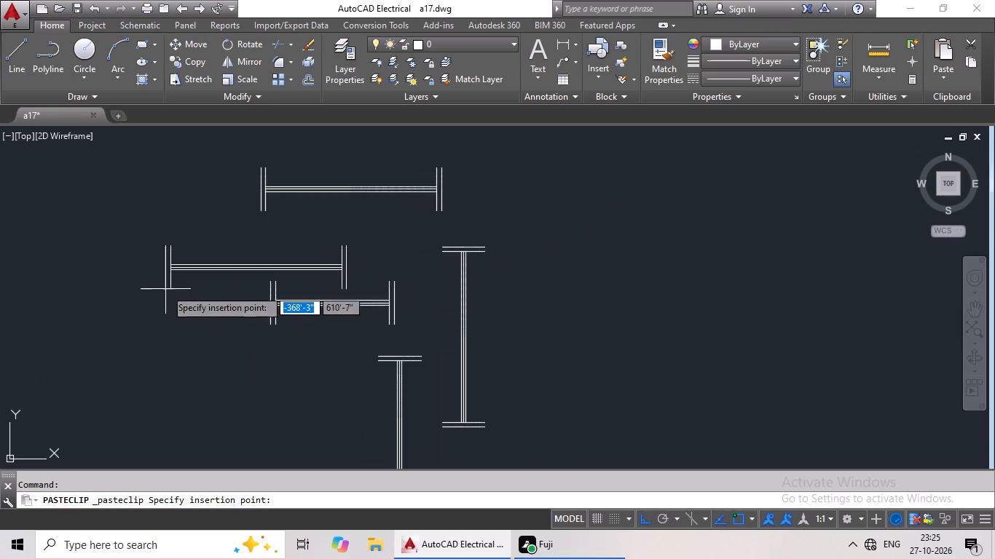
middle_drag(165, 289, 342, 253)
click(219, 308)
Delete the four vertical end lines of the newly pasted 3' symbol, keeping its three horizontal lines.
scroll(351, 272, up, 2)
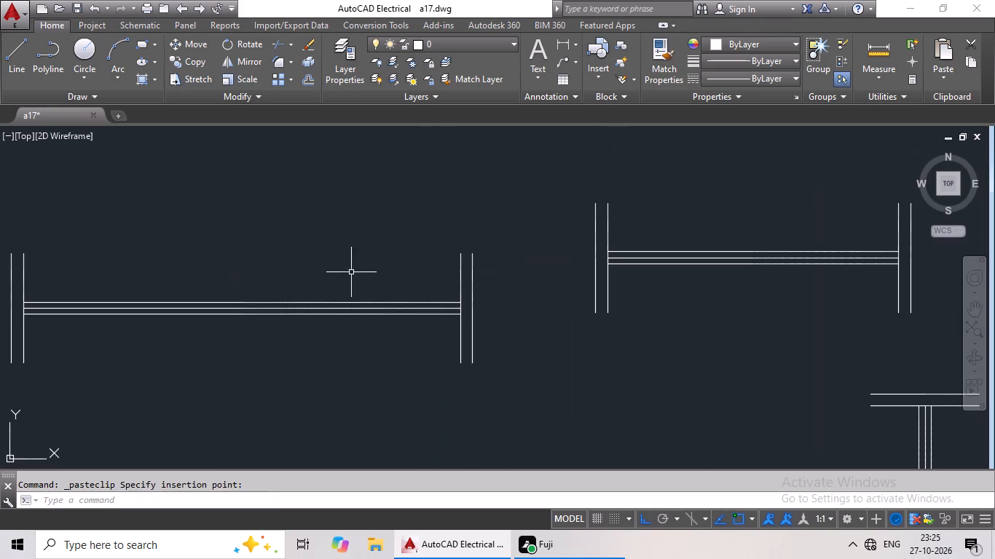
drag(497, 253, 442, 272)
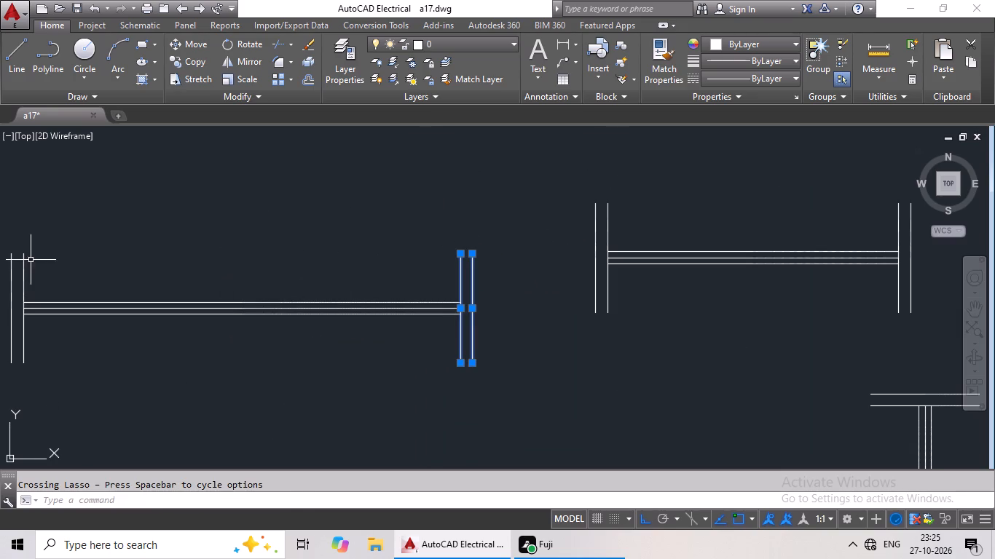
drag(29, 258, 0, 271)
key(Delete)
key(Delete)
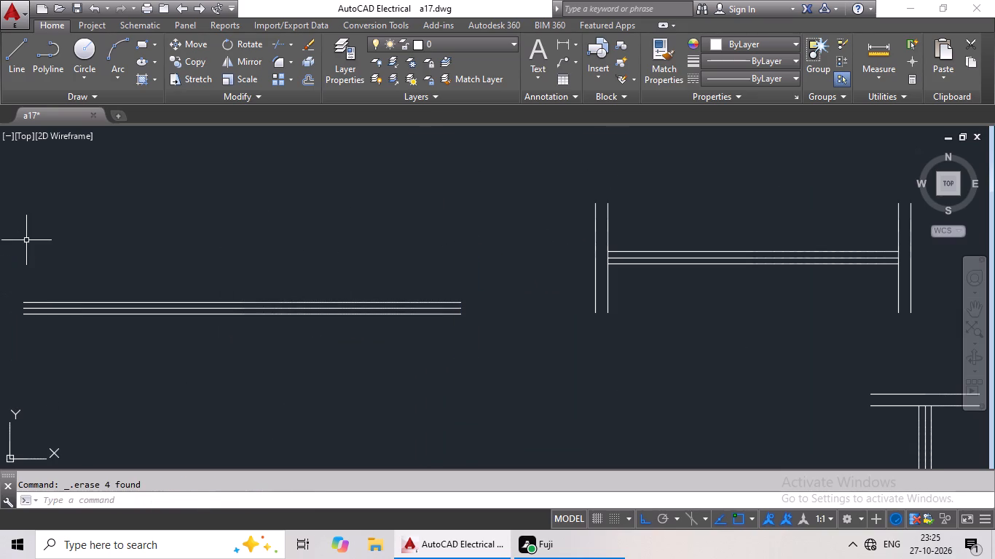
Draw a 6" vertical line just beyond the right end of the three horizontal lines.
click(0, 55)
click(19, 60)
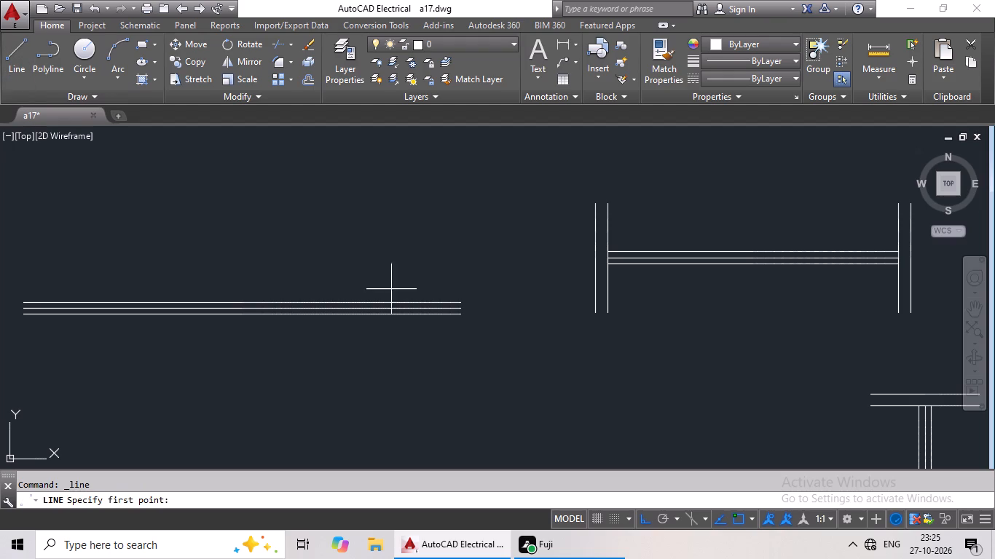
drag(481, 274, 481, 288)
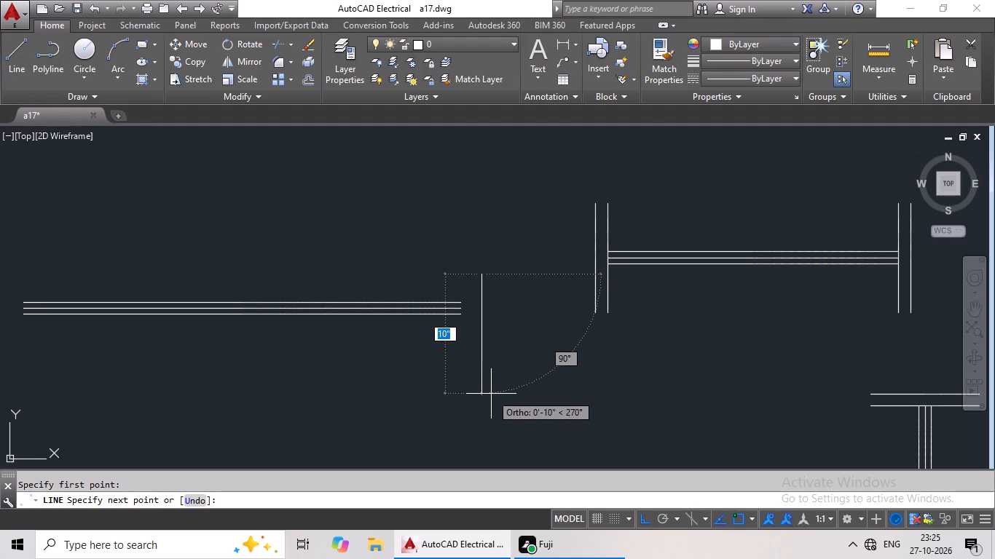
key(6)
key(shift+quotedbl)
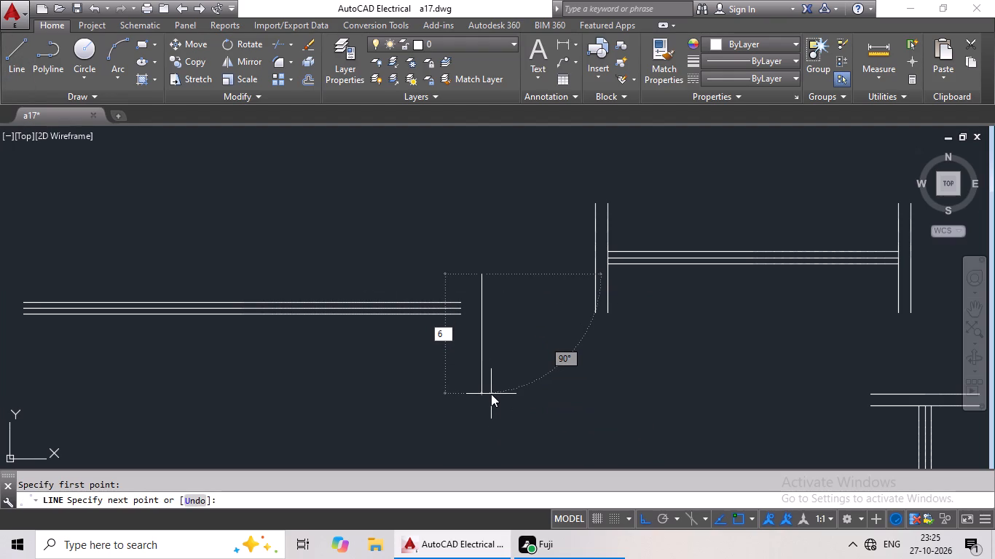
key(Return)
key(Escape)
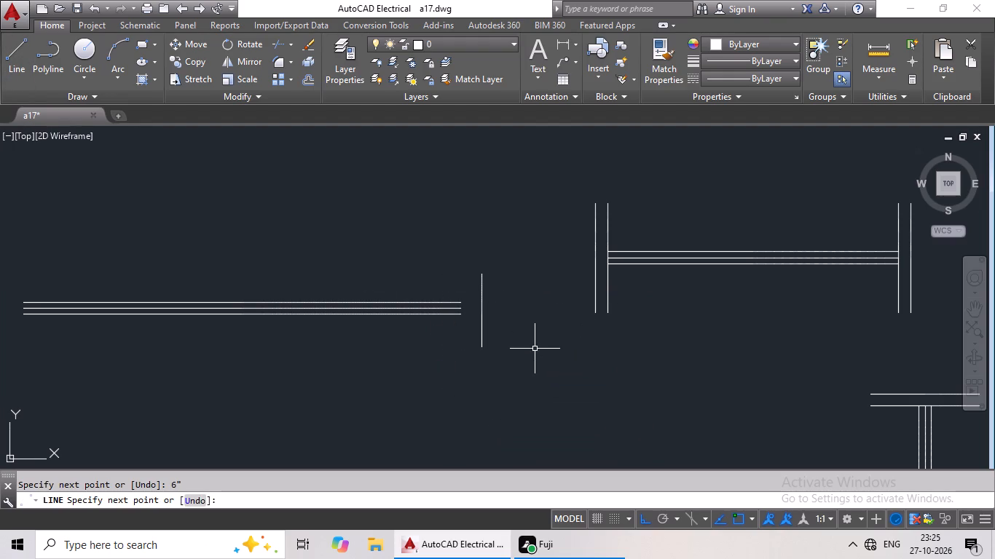
Copy the 6" line from its midpoint to the right endpoint of the middle horizontal line.
click(481, 301)
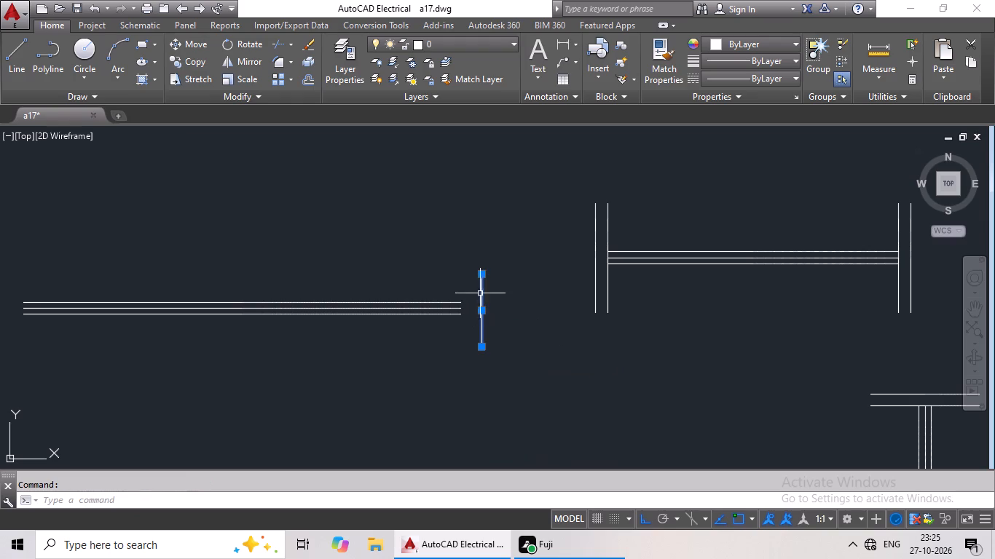
click(194, 66)
click(484, 309)
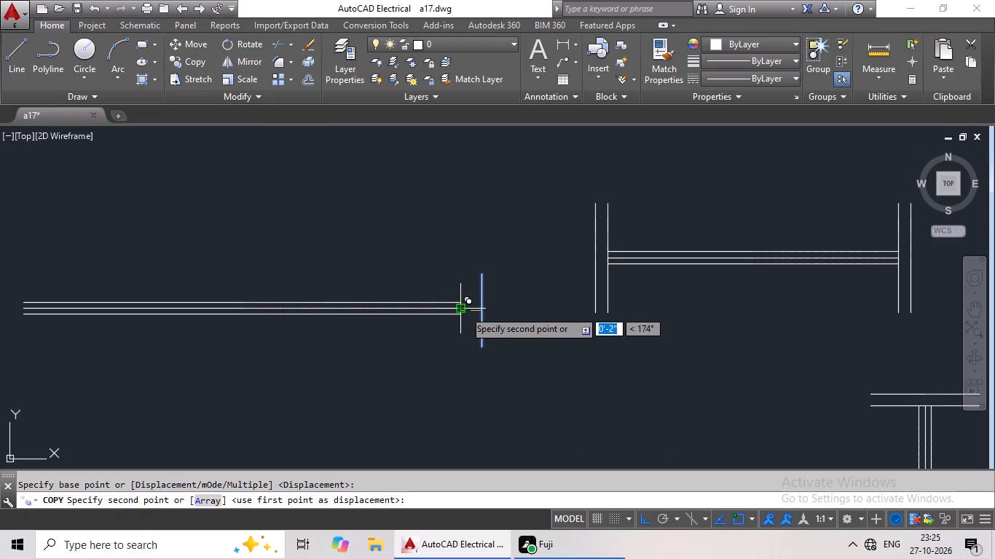
scroll(463, 309, up, 3)
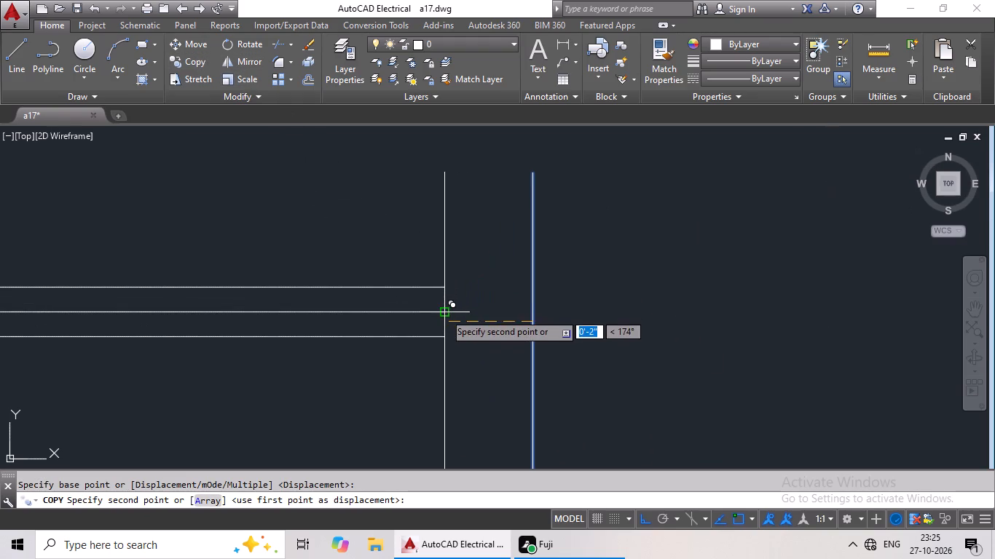
click(444, 313)
Delete the original 6" vertical line standing apart from the horizontal lines.
drag(569, 279, 526, 333)
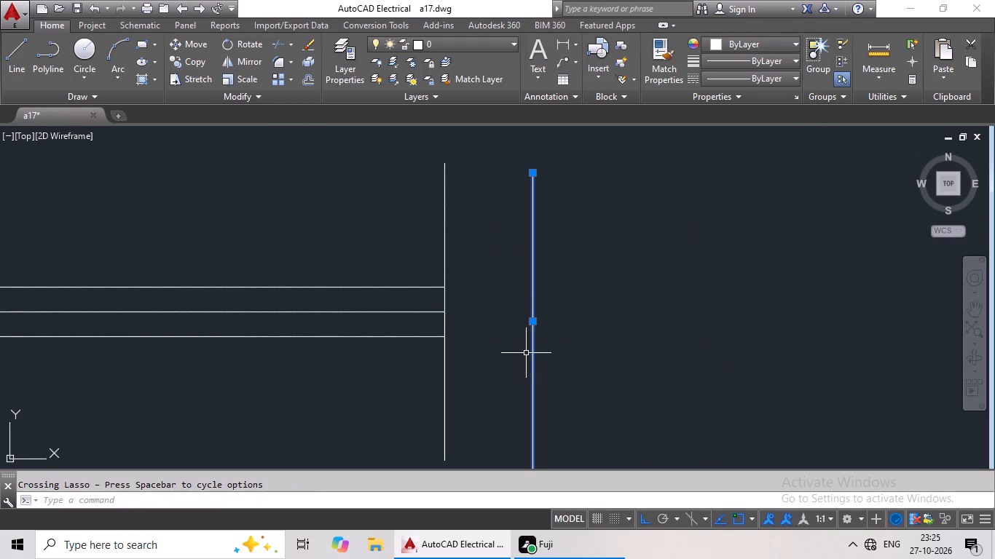
key(Delete)
Offset the 6" end line 3' to the left to close the other end of the horizontal lines.
scroll(616, 325, down, 3)
middle_drag(634, 346, 658, 333)
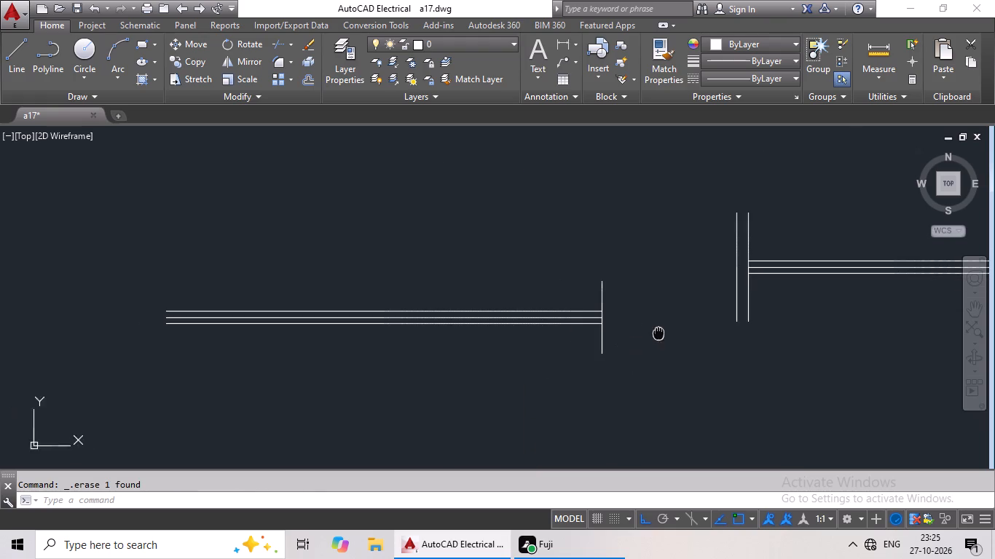
key(Escape)
key(Escape)
key(Escape)
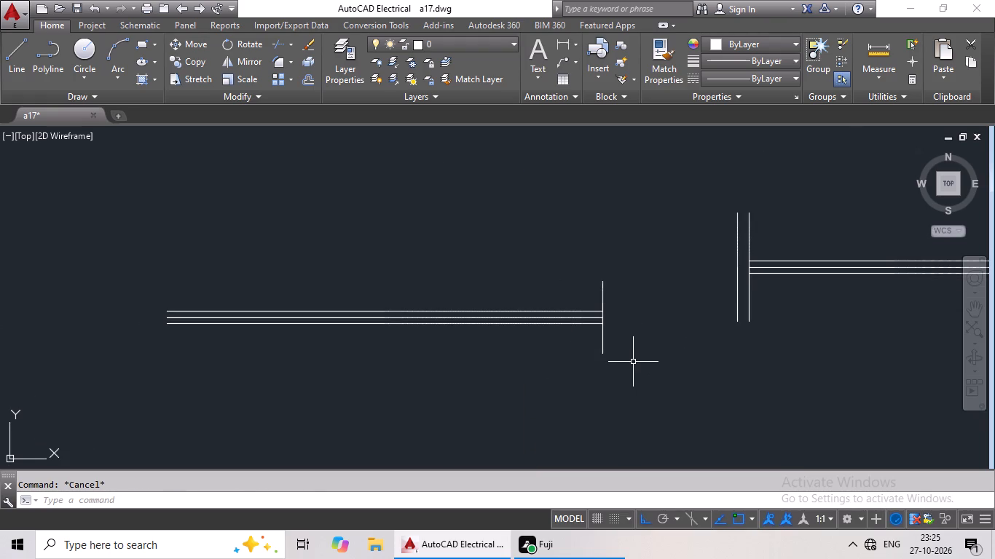
key(o)
key(Return)
text(3')
key(Return)
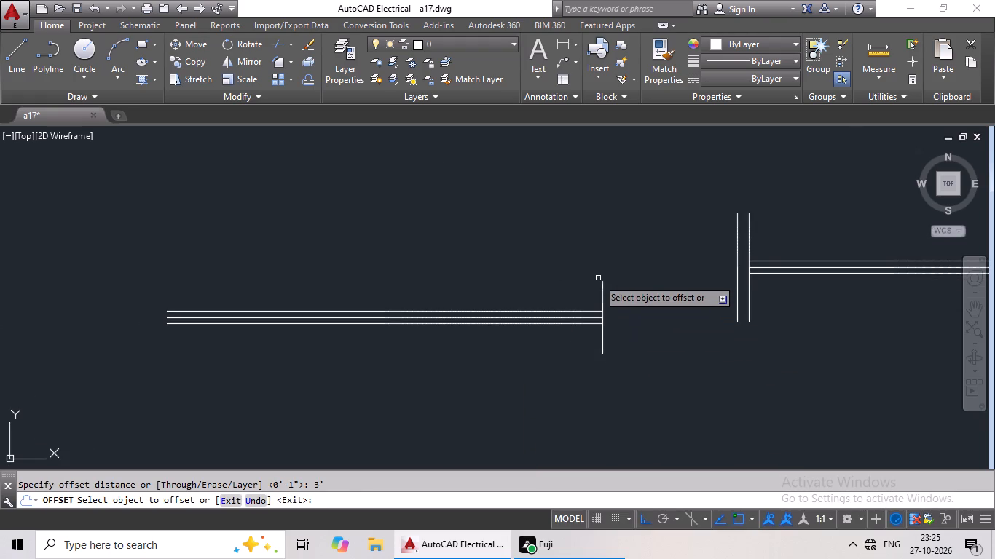
click(604, 292)
click(385, 296)
key(Escape)
key(Escape)
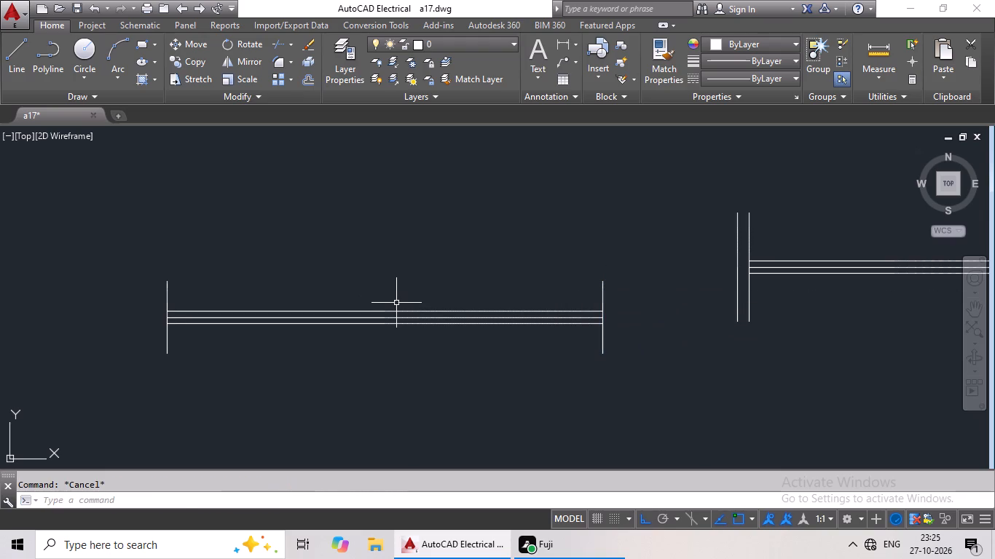
Offset both 6" end lines 1" outward to double the ends of the 3' symbol.
key(o)
key(Return)
text(1")
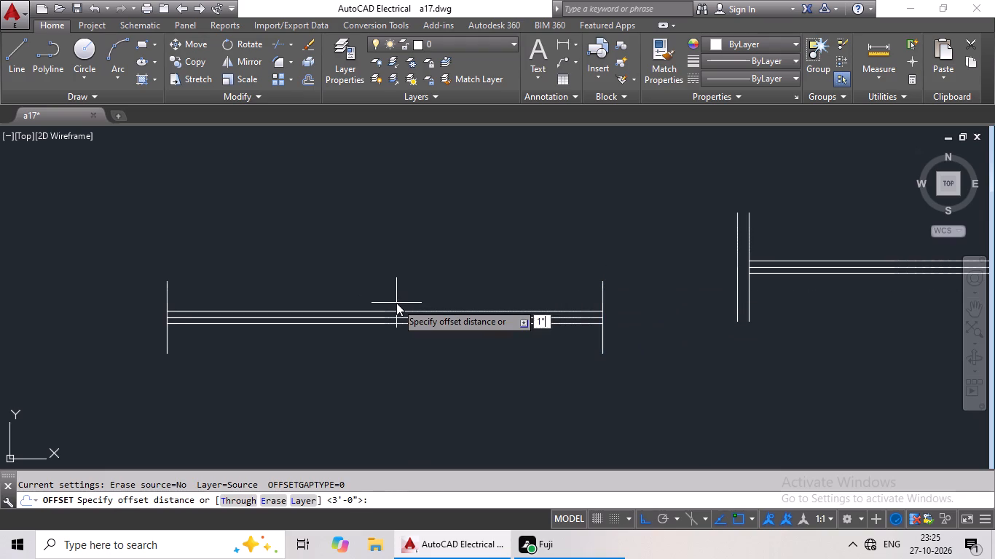
key(Return)
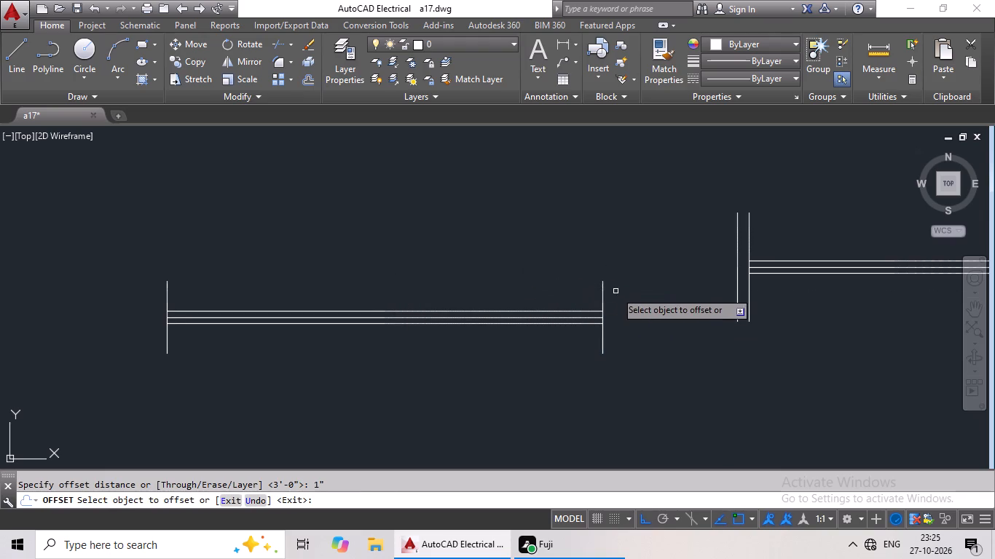
click(602, 291)
click(696, 278)
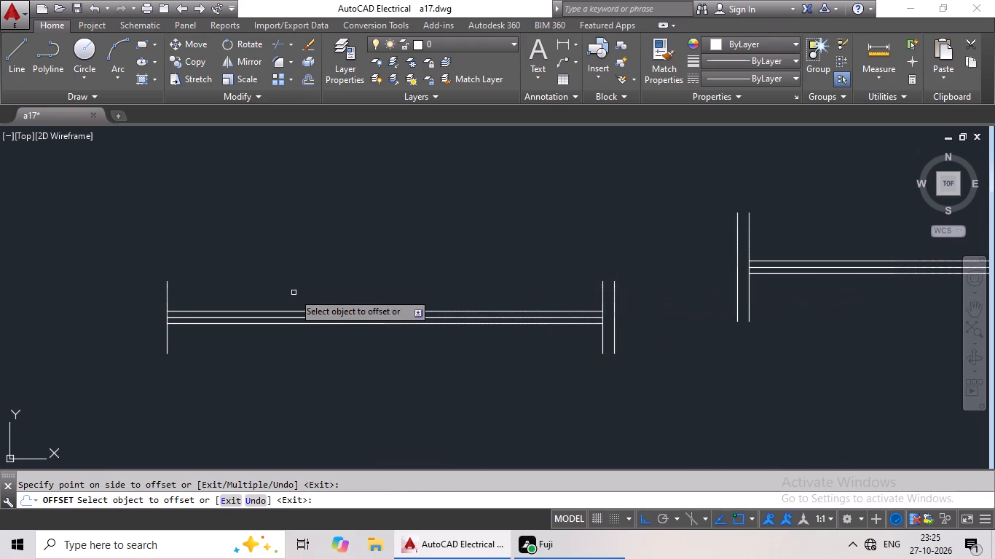
click(166, 285)
click(109, 286)
key(Escape)
key(Escape)
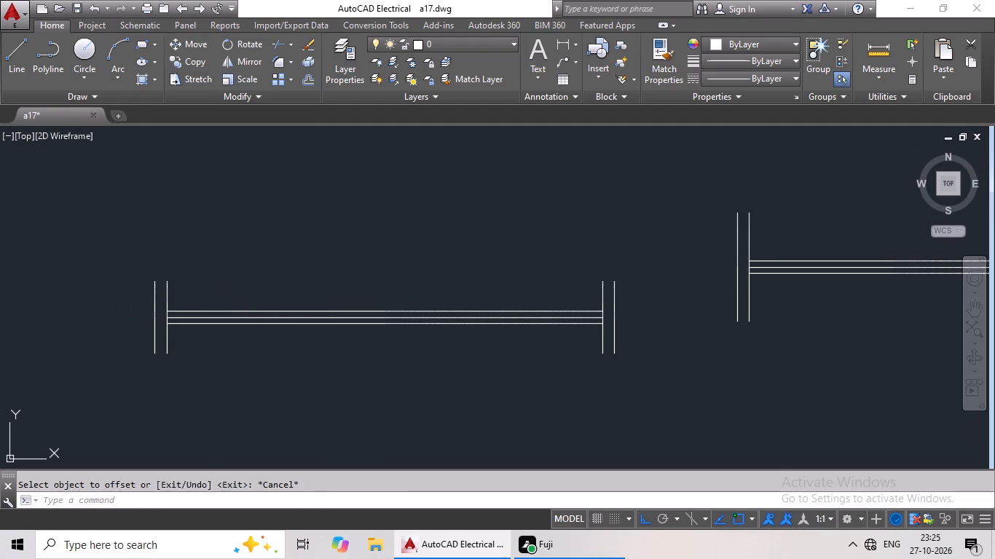
key(Escape)
key(Escape)
Copy the complete horizontal 3' symbol with 6" end lines and paste it below the original.
drag(152, 252, 652, 318)
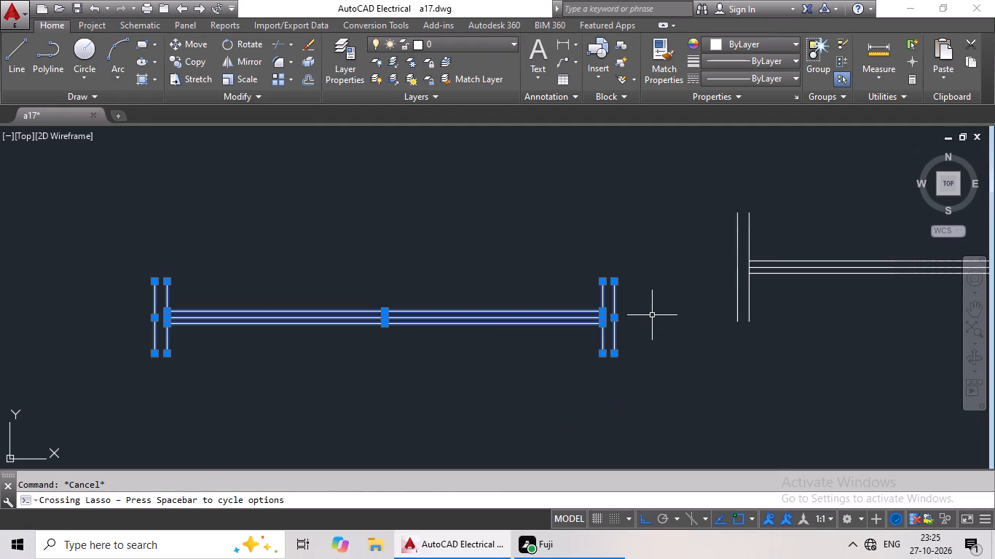
key(ctrl+c)
key(ctrl+v)
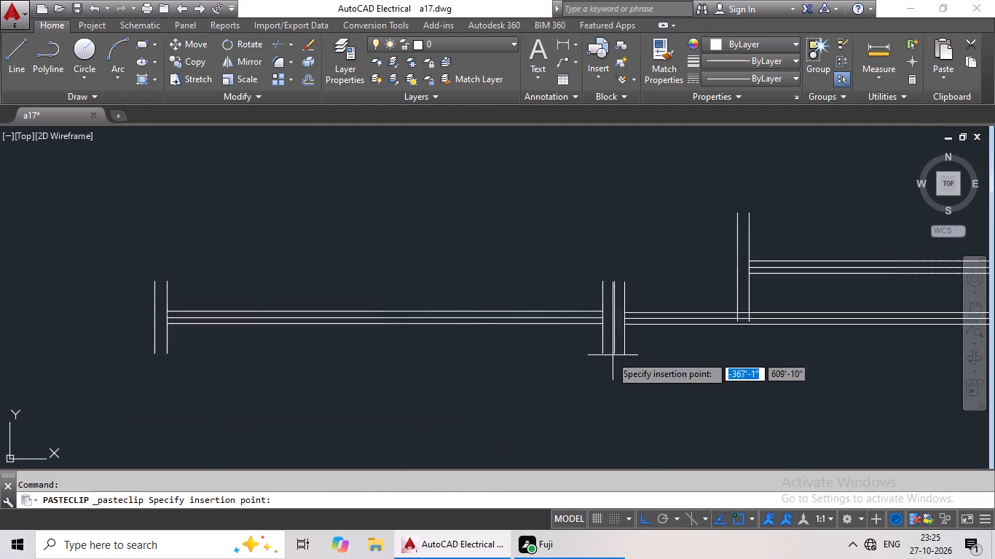
scroll(523, 387, down, 1)
middle_drag(494, 386, 472, 111)
scroll(373, 234, down, 2)
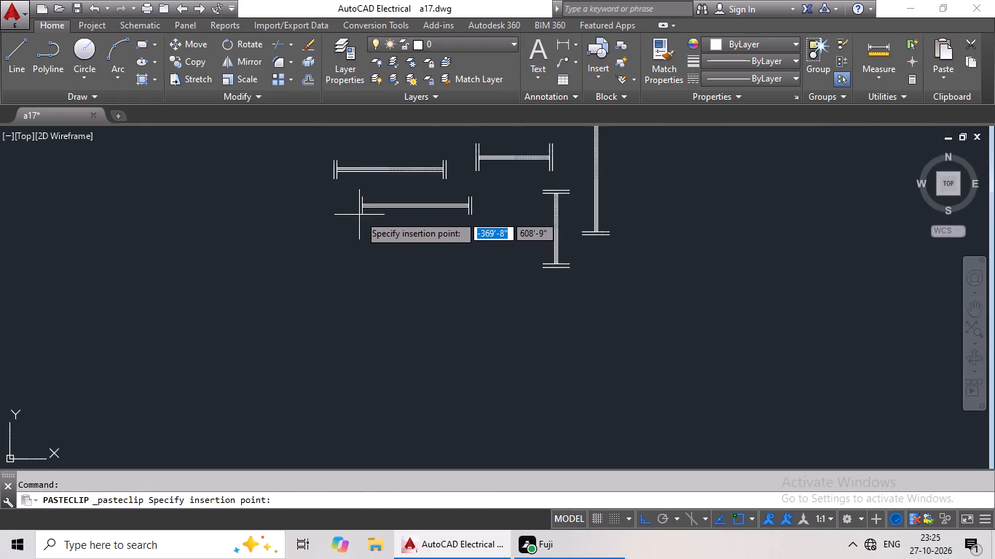
click(350, 229)
scroll(459, 202, up, 1)
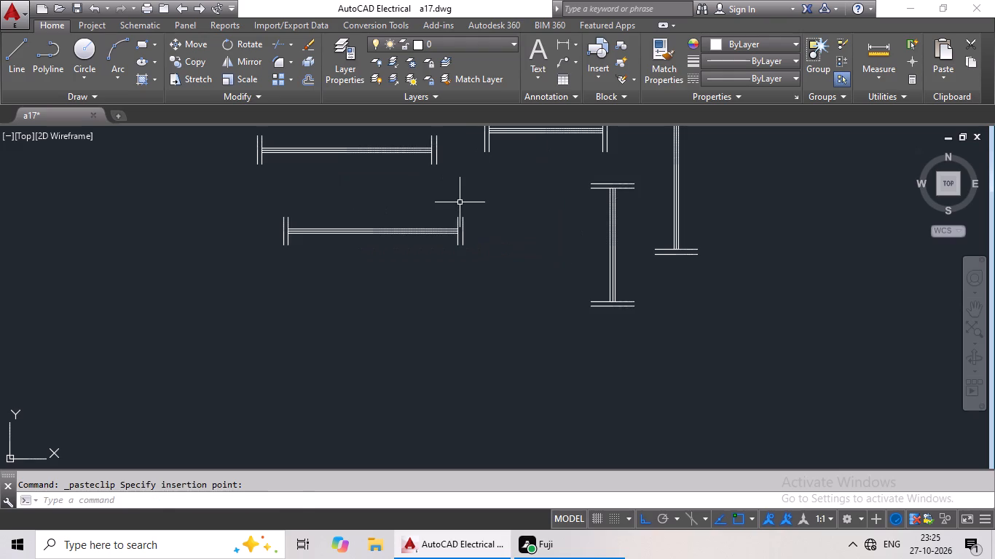
Rotate the pasted 3' symbol 90° about the upper corner of its right end to make it vertical.
drag(454, 201, 513, 235)
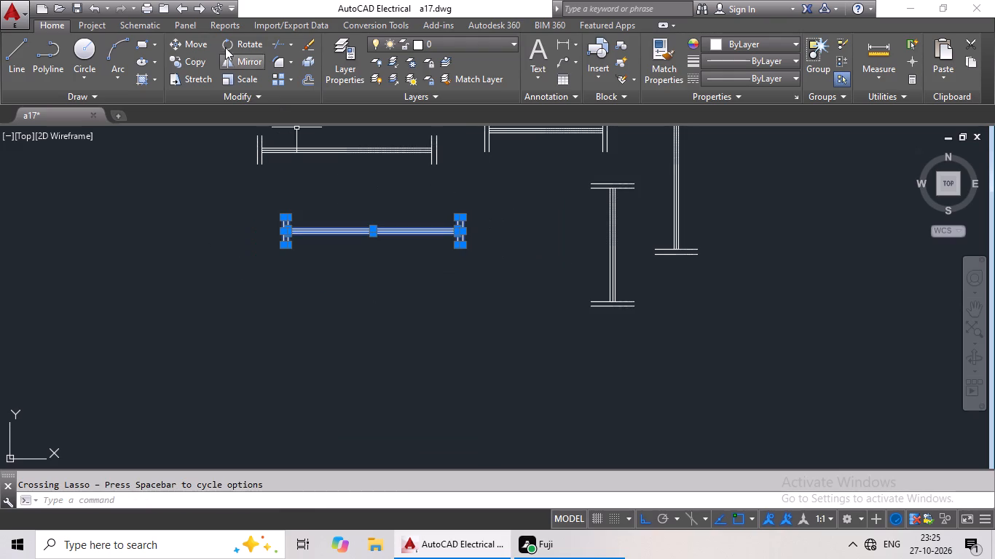
click(235, 36)
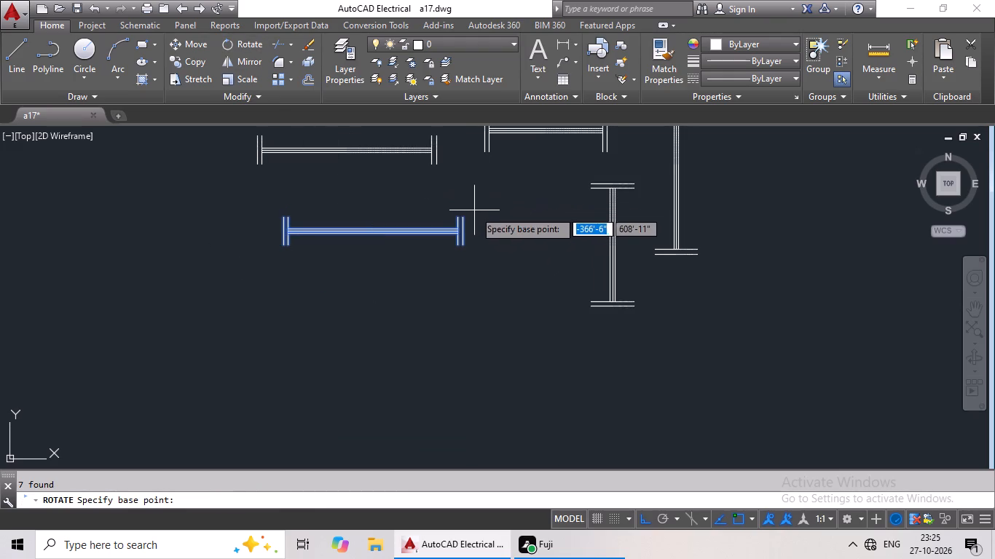
click(465, 219)
click(466, 190)
Copy the horizontal 3' symbol with 6" end lines again and paste it below the original, clear of the vertical one.
scroll(495, 197, down, 2)
middle_drag(495, 199, 421, 250)
scroll(374, 231, up, 3)
drag(345, 184, 267, 176)
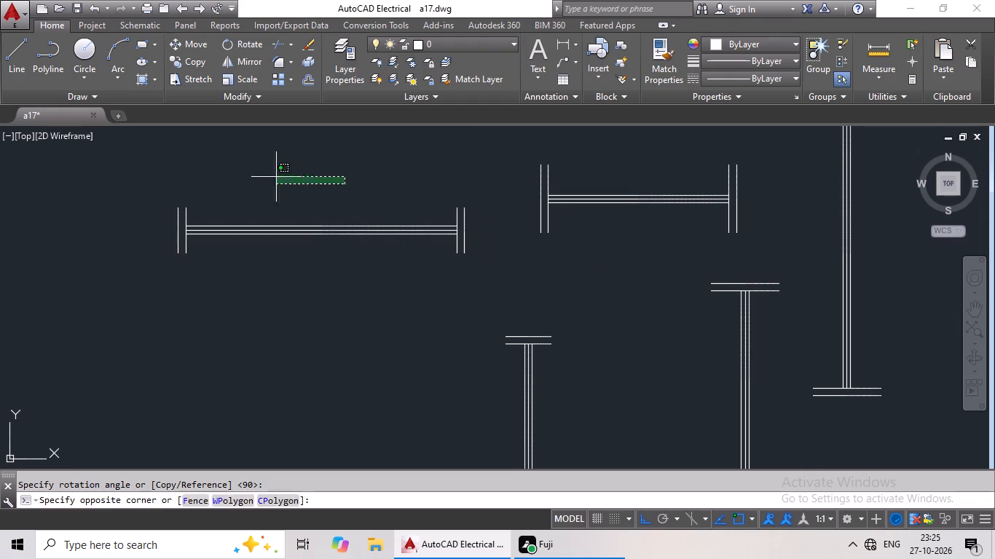
drag(267, 176, 485, 202)
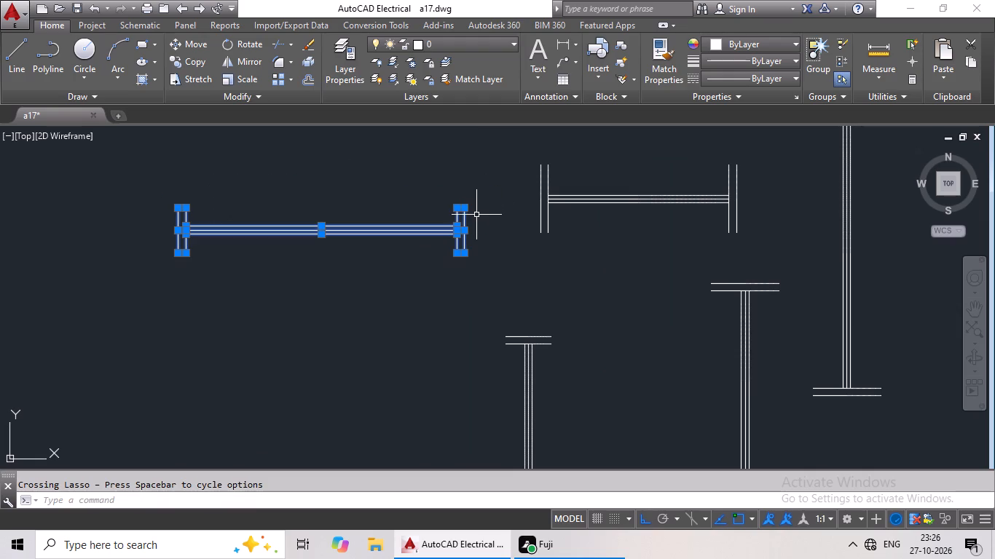
key(ctrl+c)
key(ctrl+v)
middle_drag(365, 295, 398, 164)
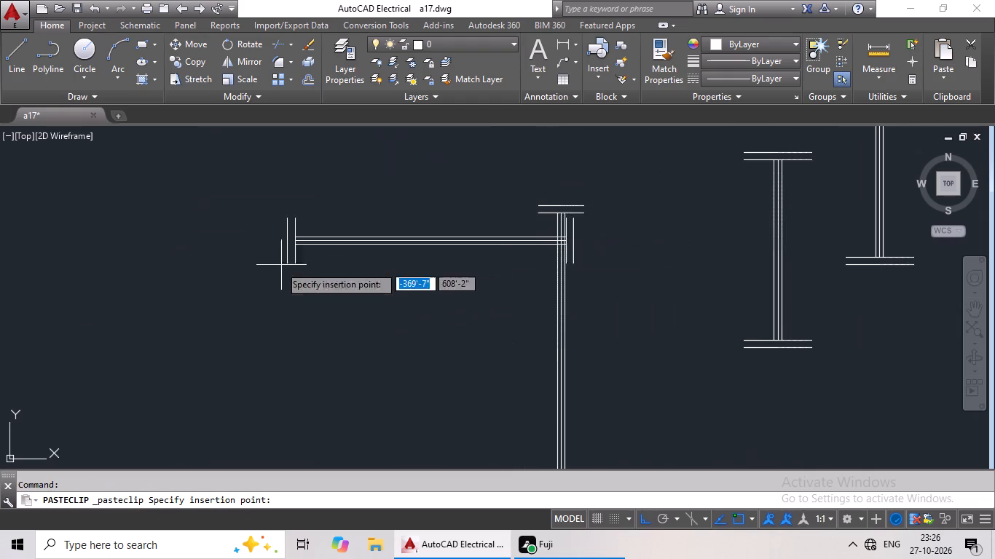
click(156, 267)
scroll(446, 221, up, 1)
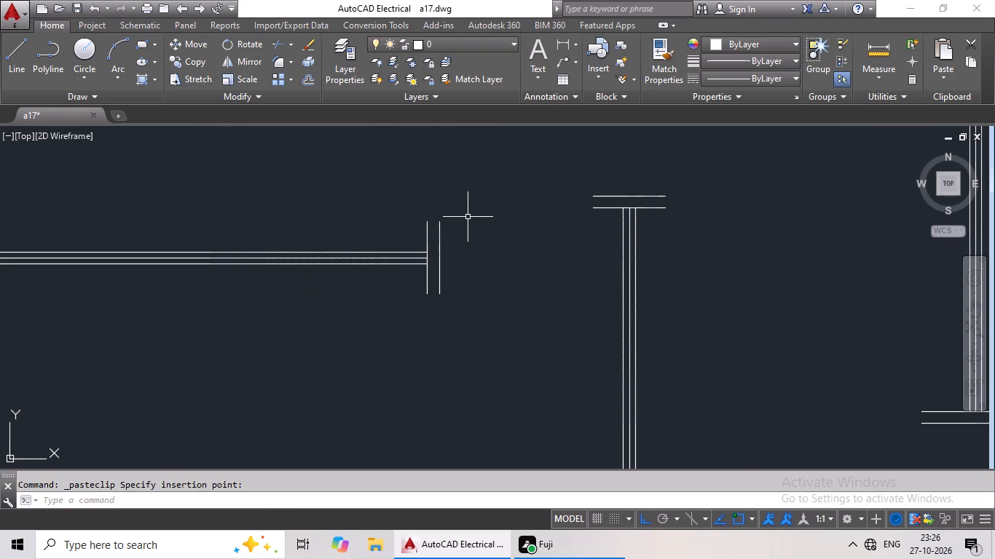
scroll(468, 216, down, 1)
key(Escape)
key(Escape)
key(Escape)
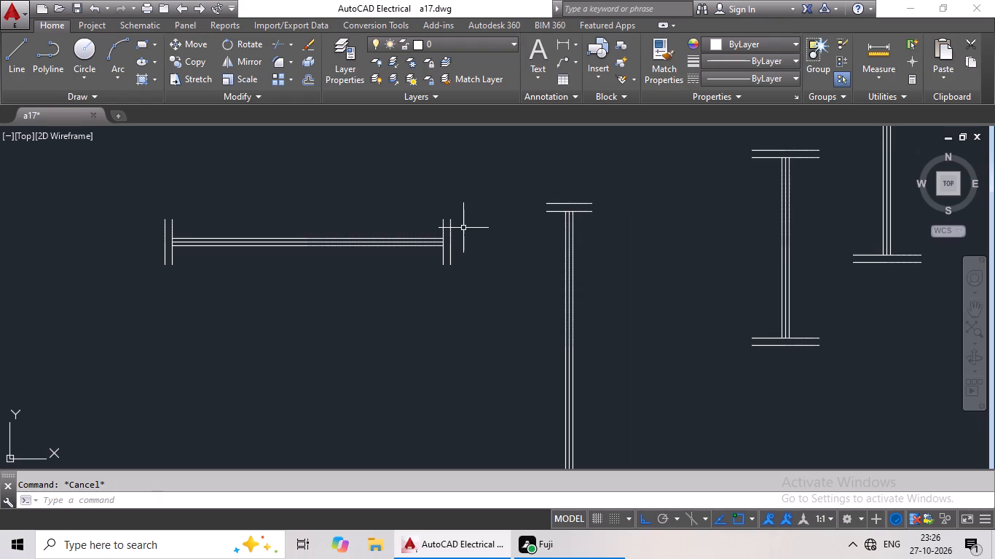
Offset the inner right end line of the new horizontal copy 2' to the left.
key(o)
key(Return)
text(2')
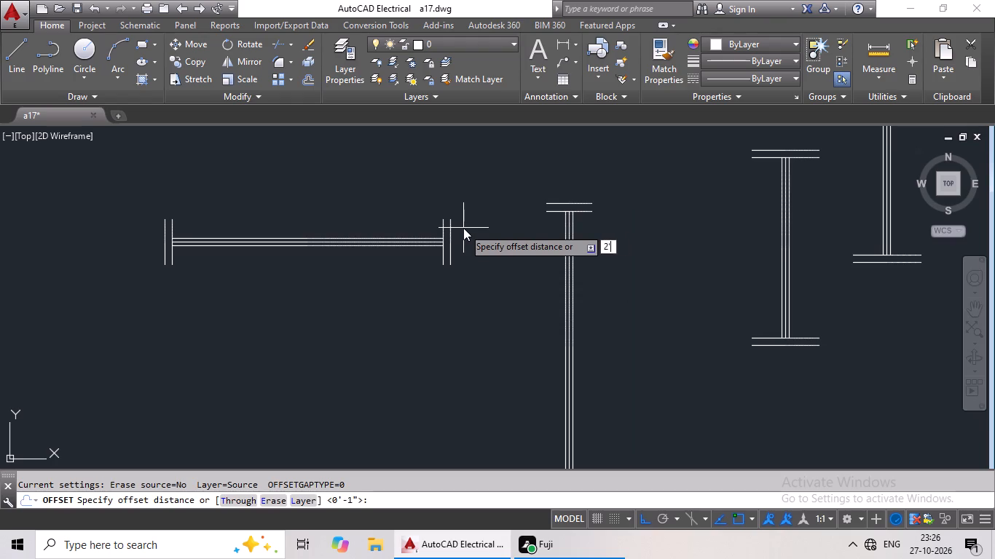
key(Return)
drag(442, 218, 412, 213)
click(327, 194)
key(Escape)
key(Escape)
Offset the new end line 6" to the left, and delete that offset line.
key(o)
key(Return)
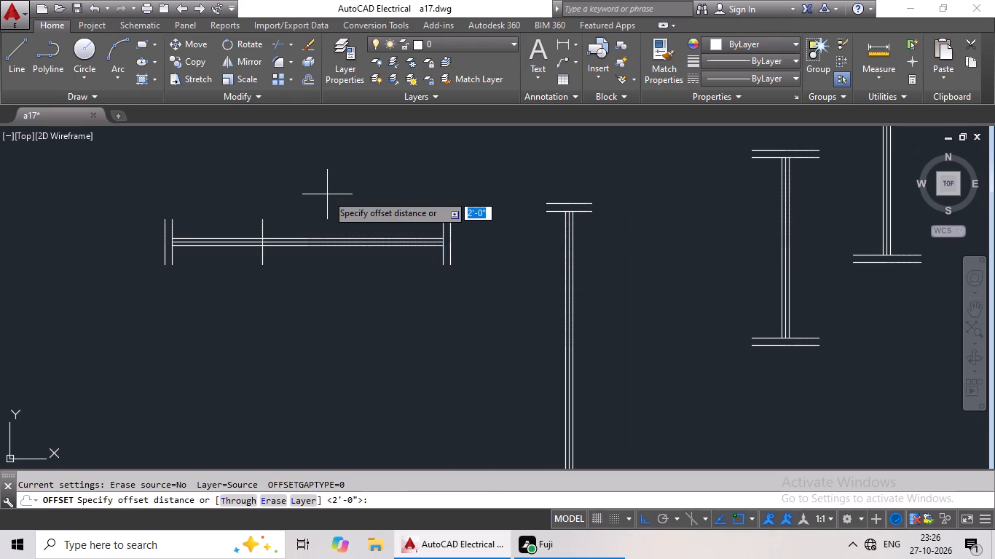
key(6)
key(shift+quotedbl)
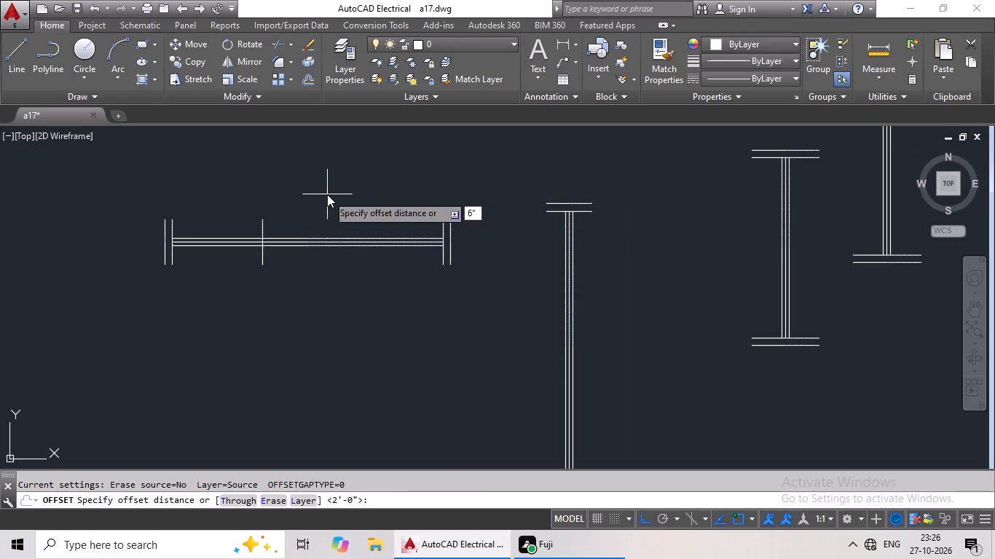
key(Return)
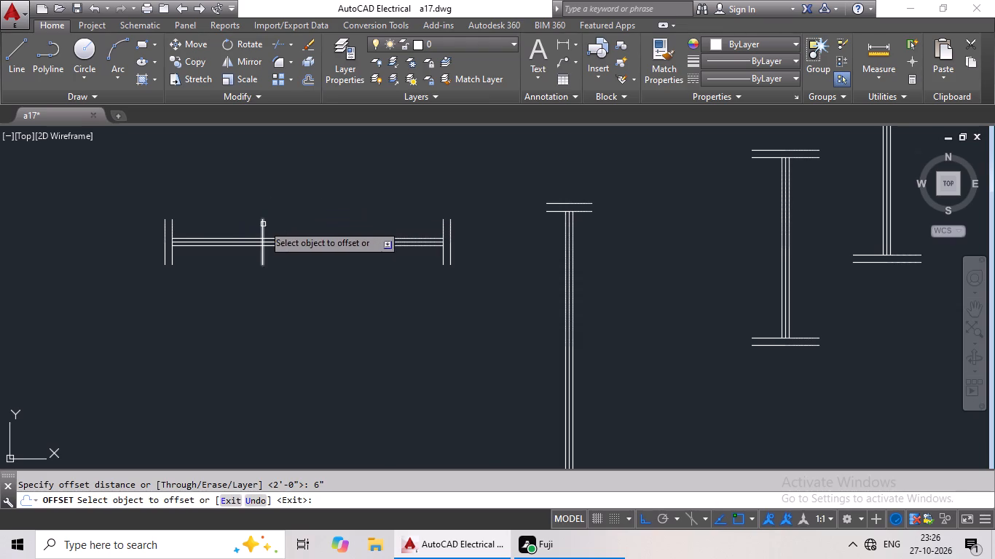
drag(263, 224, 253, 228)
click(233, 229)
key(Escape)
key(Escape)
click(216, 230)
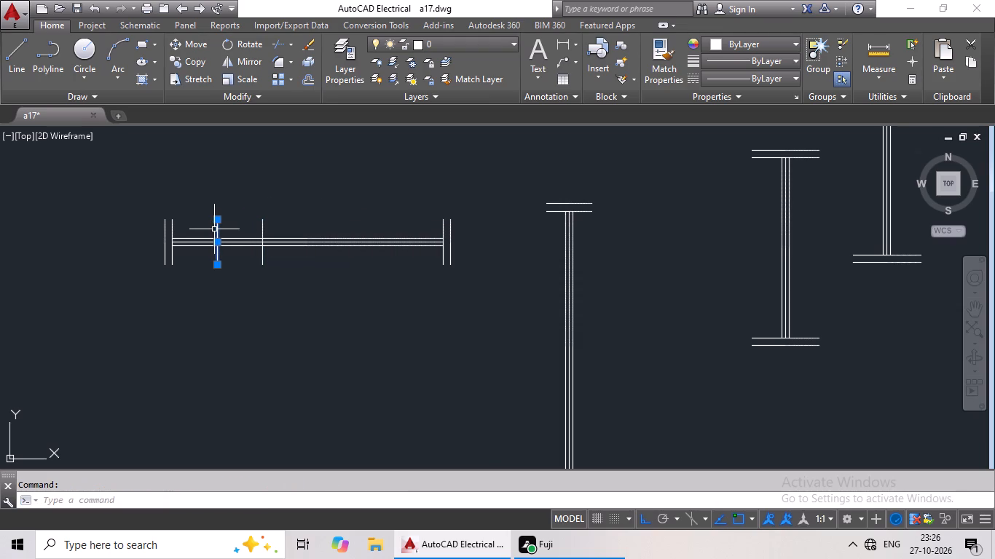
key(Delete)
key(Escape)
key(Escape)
Offset the new end line 1" to the left to double the left end of the 2' symbol.
key(o)
key(Return)
key(1)
key(shift+quotedbl)
key(Return)
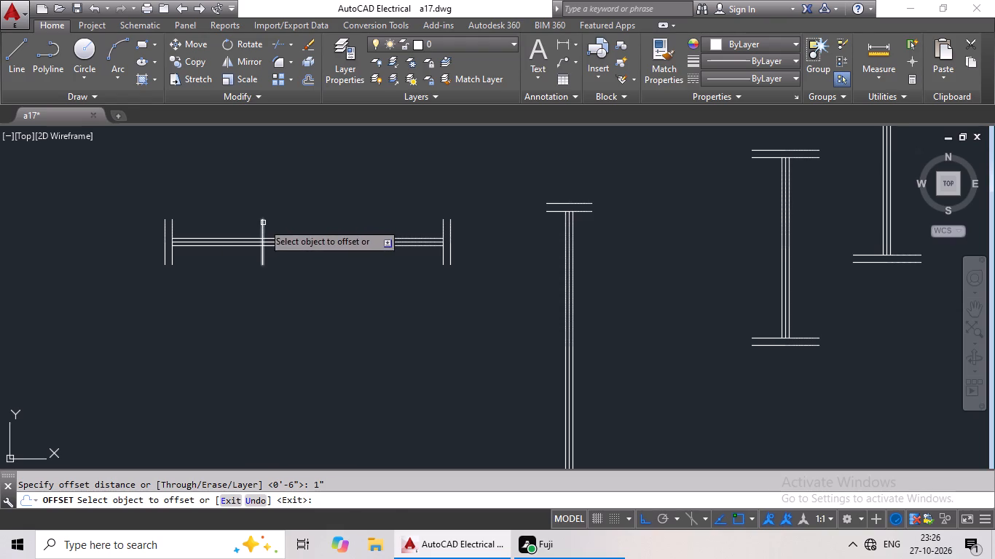
drag(263, 223, 236, 231)
click(231, 232)
key(Escape)
key(Escape)
Trim the three horizontal lines out of the 1" gap between the new left end lines.
text(tr)
key(space)
key(space)
scroll(263, 245, up, 3)
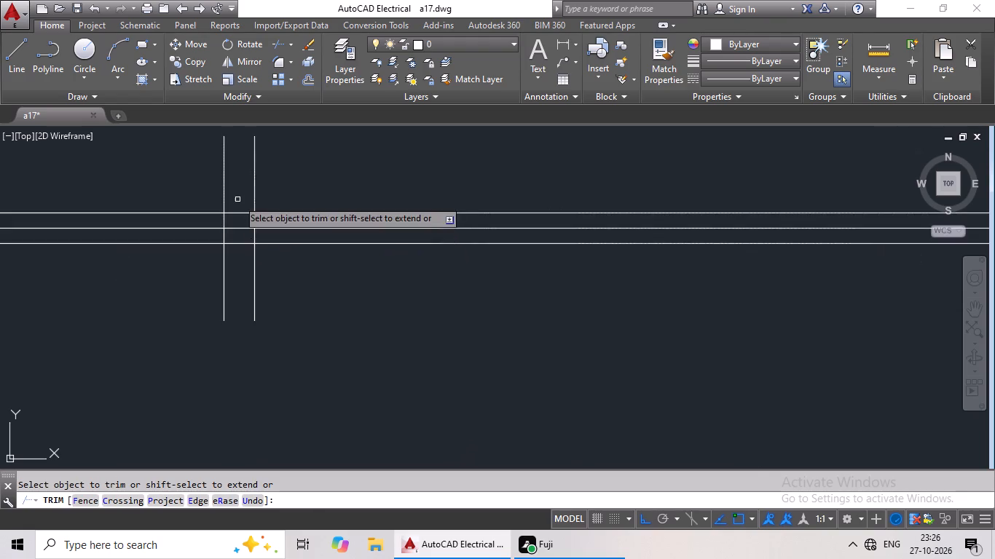
scroll(237, 199, up, 2)
drag(239, 198, 221, 330)
scroll(228, 329, down, 3)
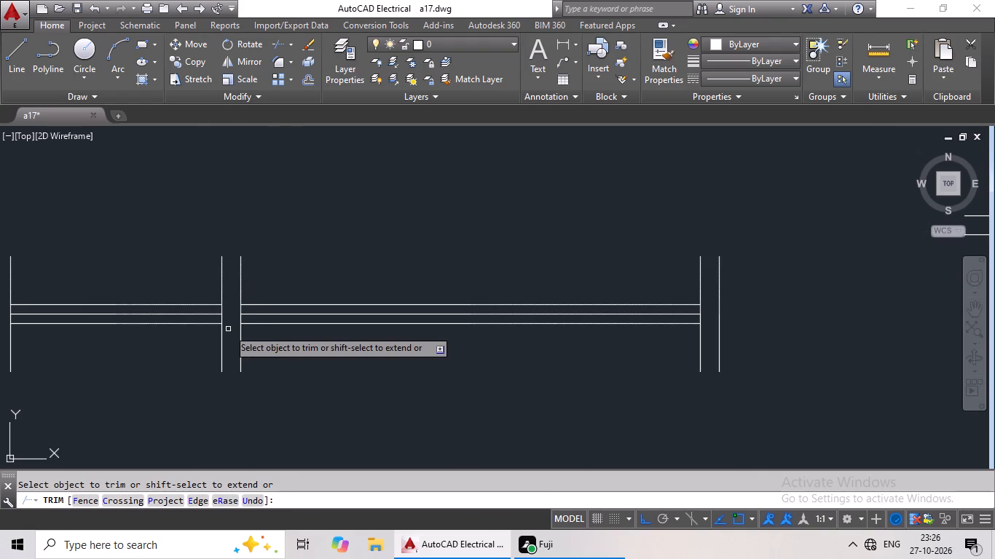
scroll(228, 327, down, 1)
middle_drag(228, 326, 290, 320)
key(Escape)
Delete the leftover horizontal pieces and old end lines to the left of the 2' symbol.
drag(243, 285, 117, 345)
key(Delete)
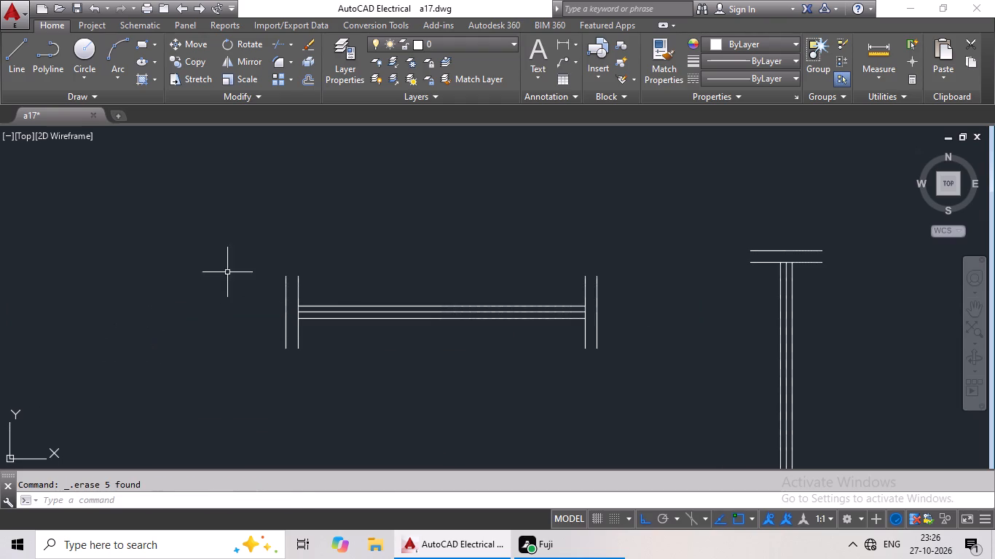
Copy the horizontal 2' symbol with 6" end lines and paste it directly below the original.
drag(286, 241, 649, 292)
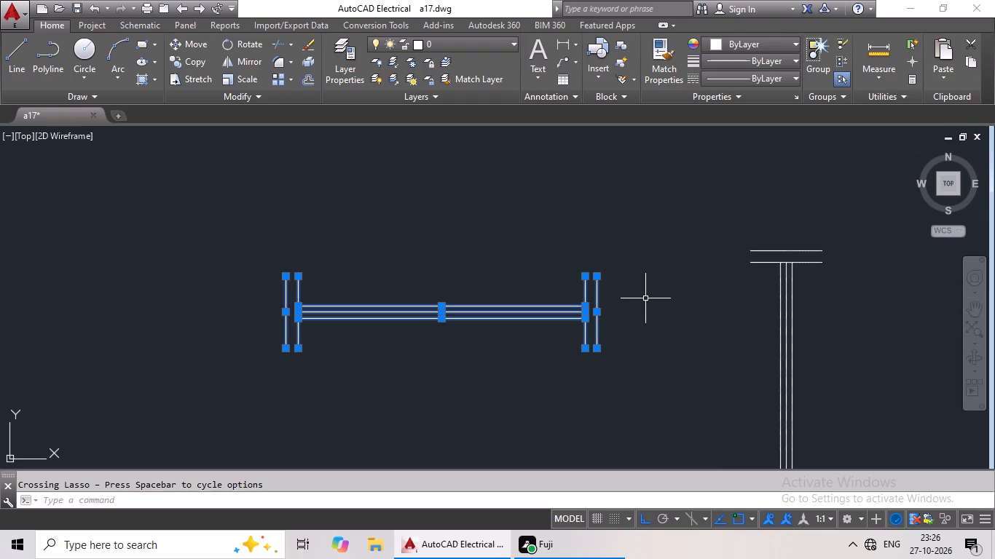
scroll(647, 296, down, 2)
middle_drag(647, 295, 564, 296)
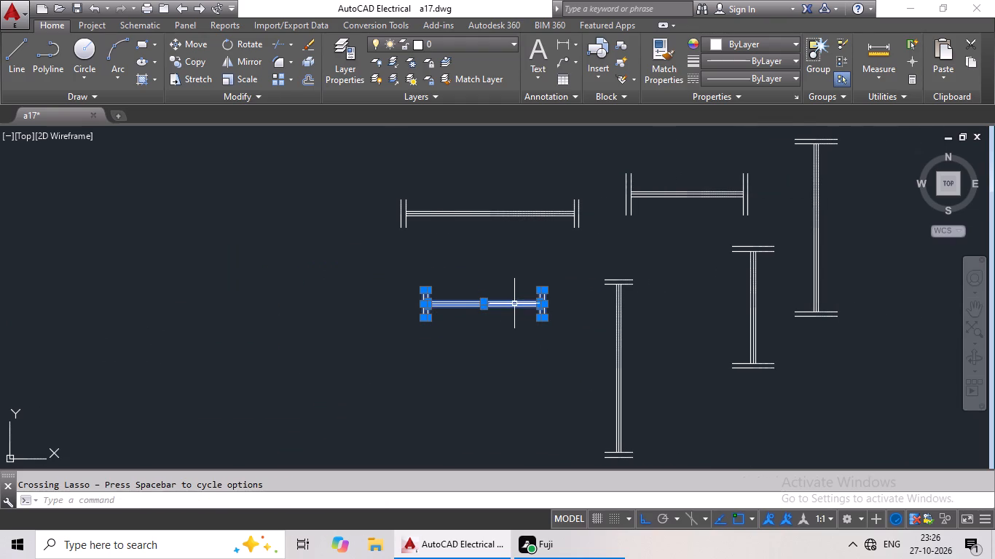
key(ctrl+c)
key(ctrl+v)
middle_drag(465, 334, 453, 231)
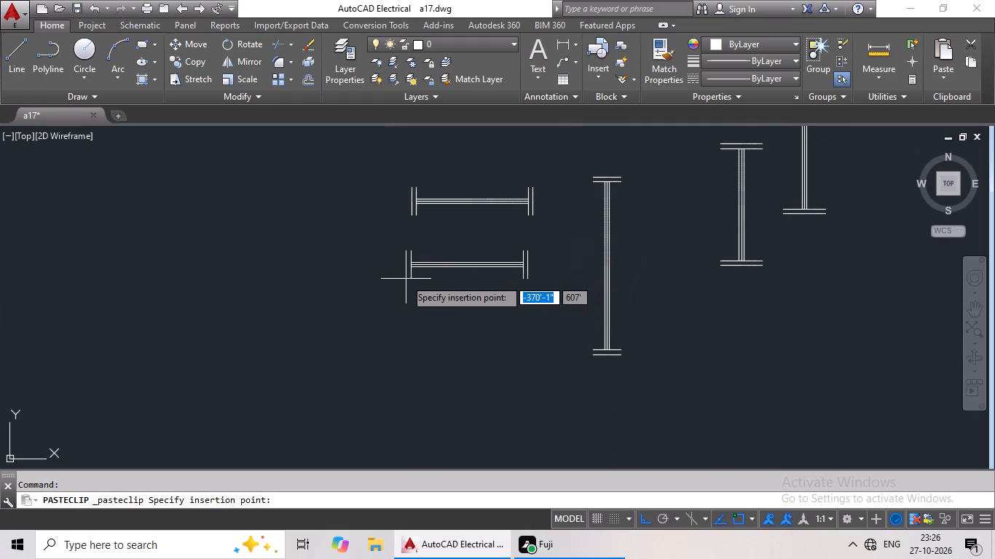
click(406, 288)
Rotate the pasted 2' symbol 90° about the upper corner of its right end to make it vertical.
drag(457, 245, 392, 285)
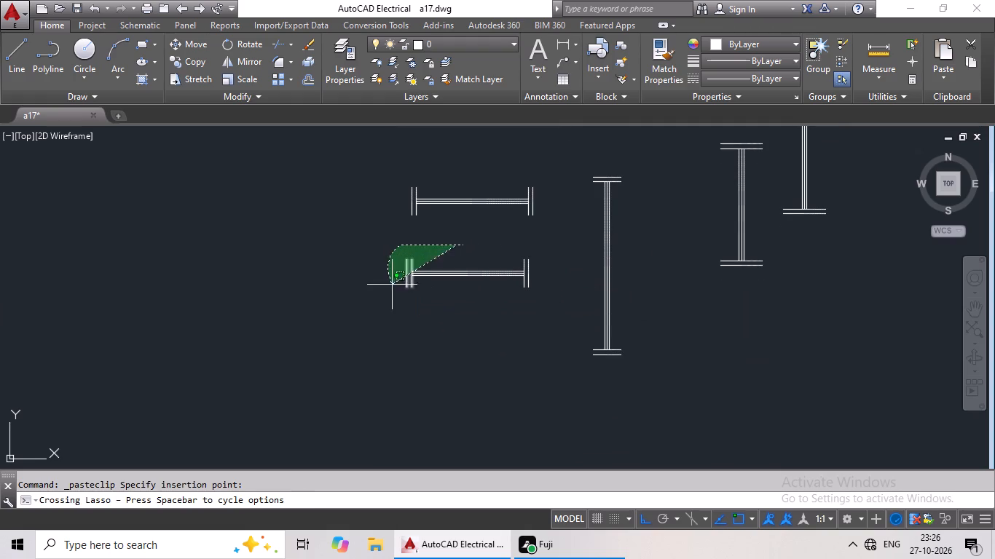
drag(392, 285, 550, 254)
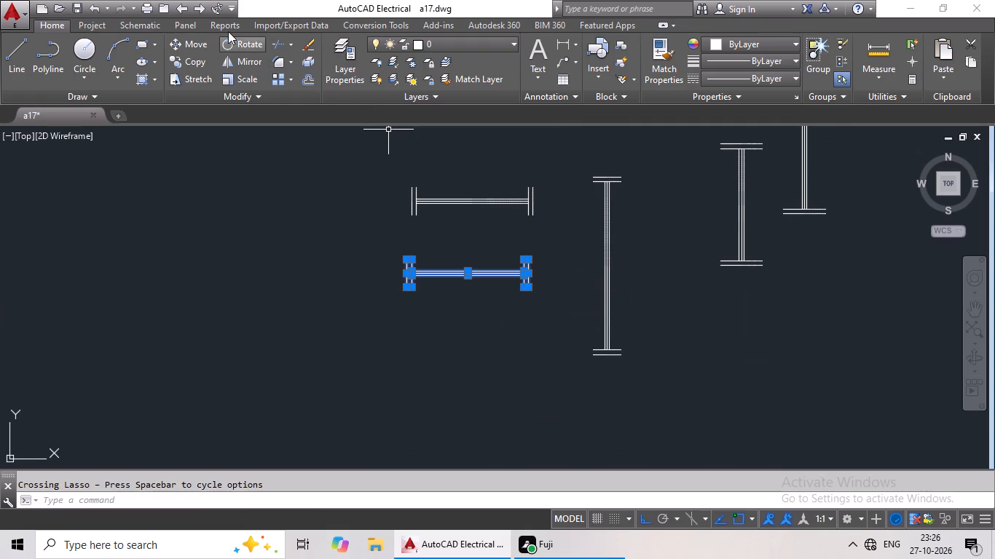
click(227, 41)
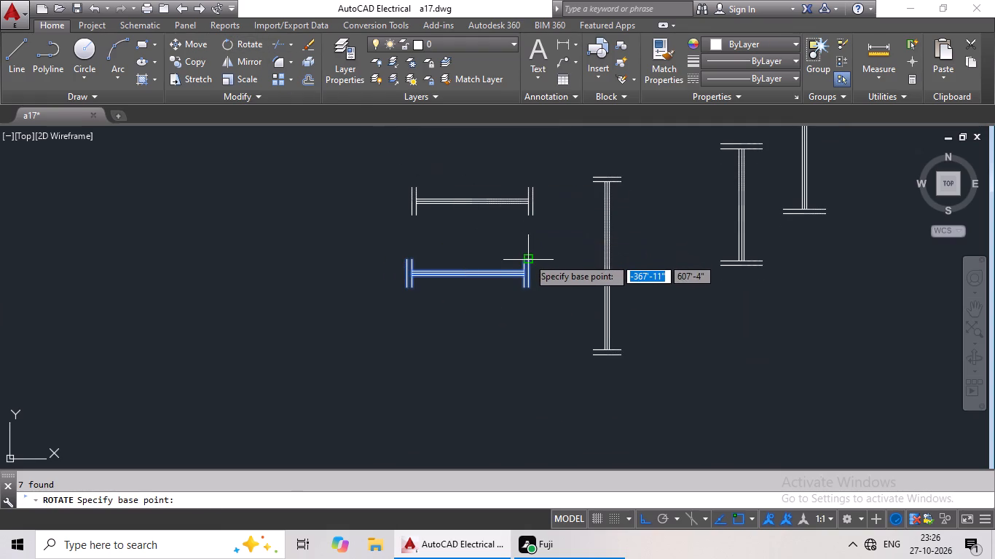
click(528, 258)
click(530, 244)
Draw a short horizontal line across the floor plan's outer left wall at the midpoint of the upper-left room's side.
scroll(565, 237, down, 3)
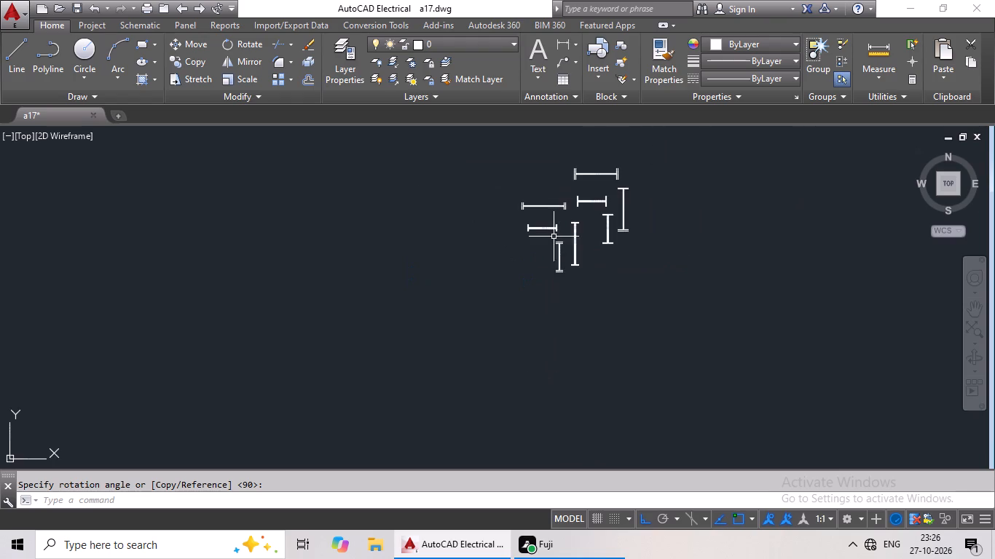
middle_drag(554, 237, 546, 297)
scroll(539, 294, down, 2)
middle_drag(471, 285, 589, 274)
middle_drag(272, 202, 389, 221)
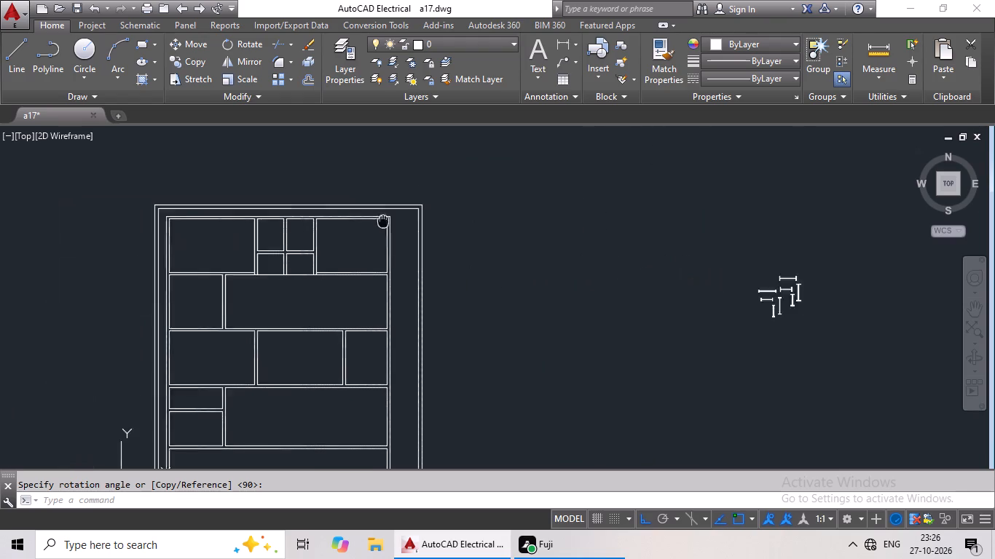
middle_drag(389, 221, 420, 217)
click(18, 64)
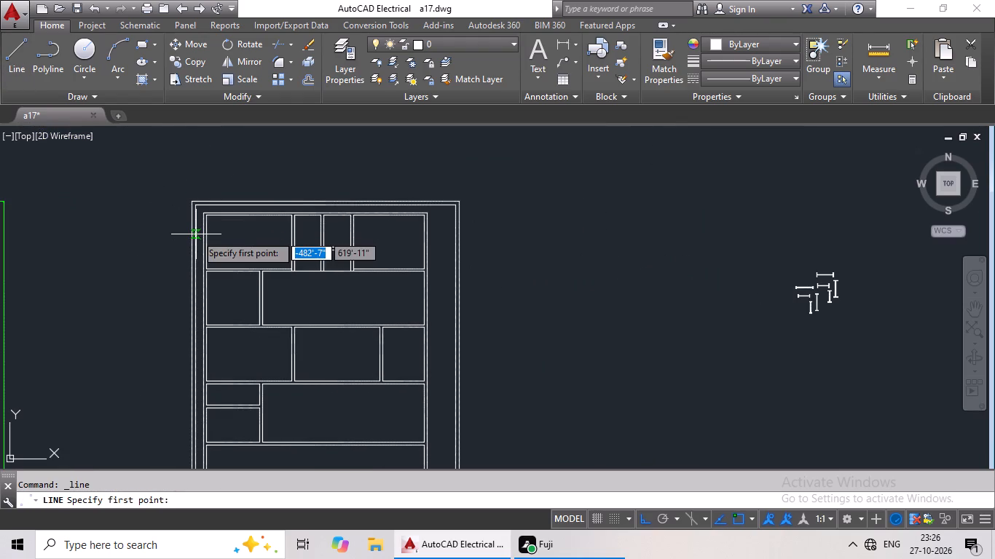
scroll(210, 239, up, 2)
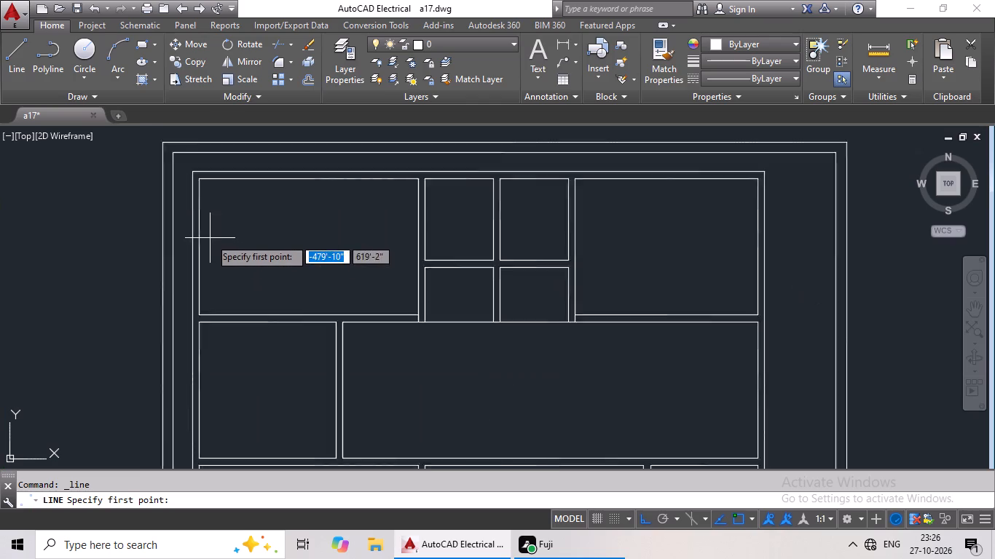
scroll(210, 238, up, 1)
click(192, 250)
click(182, 254)
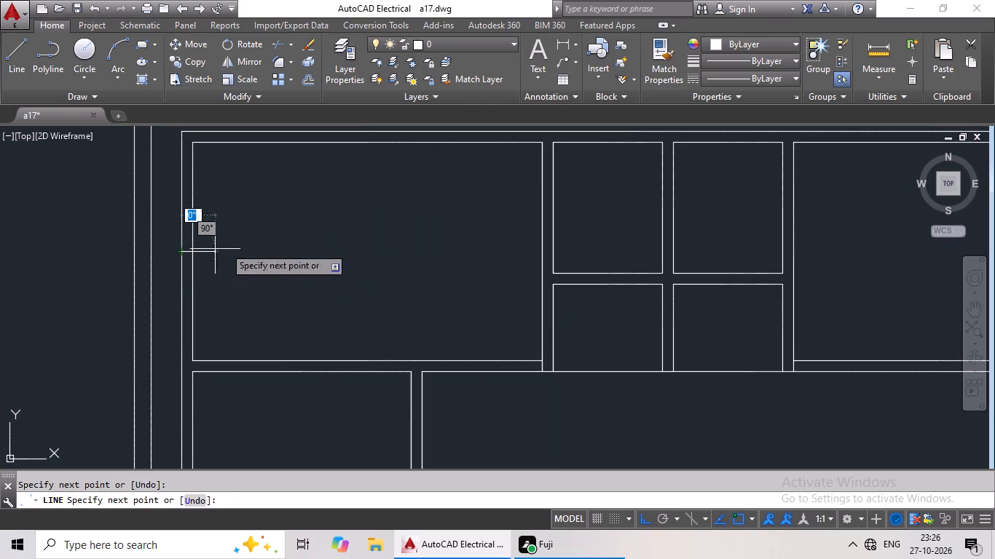
key(Escape)
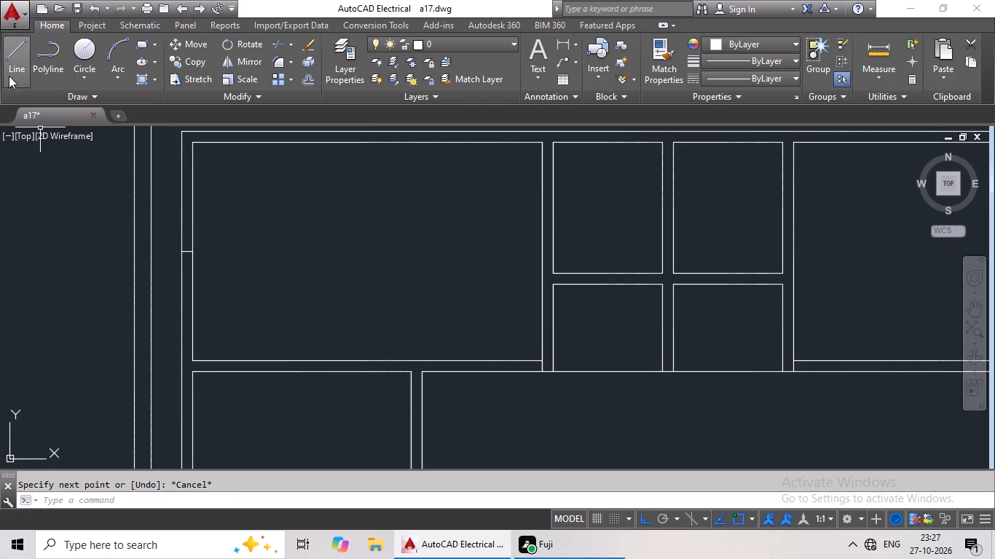
Draw a short vertical line across the top wall at the midpoint of the upper-left room's upper side.
click(9, 74)
middle_drag(356, 143, 353, 193)
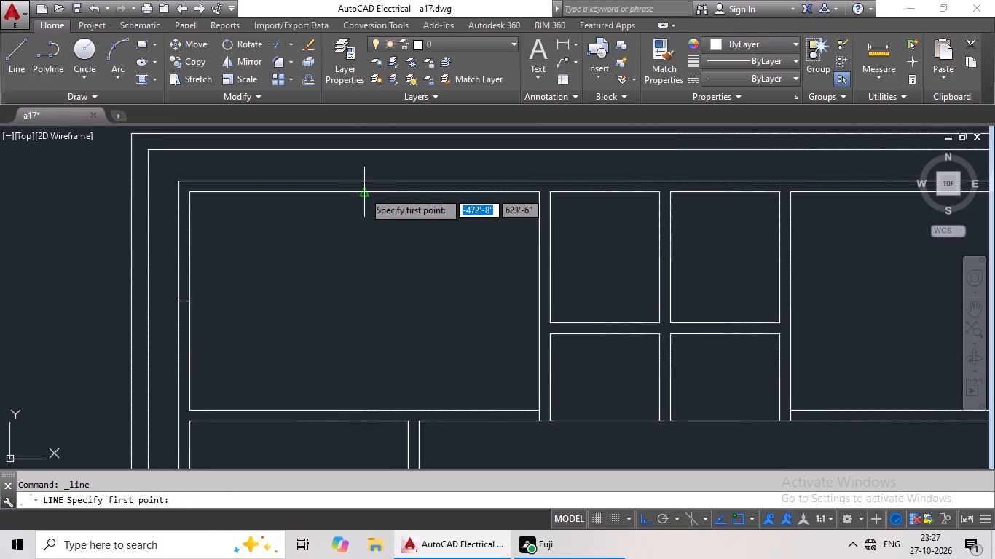
click(364, 191)
click(364, 180)
key(Escape)
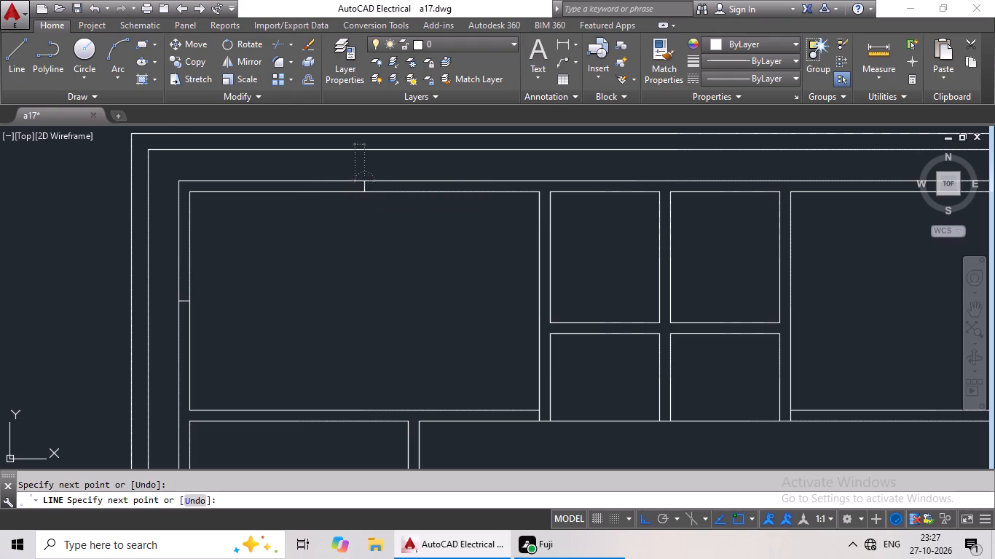
Draw a short vertical line across the top wall at the midpoint of the first small upper room.
click(25, 54)
middle_drag(296, 264, 156, 295)
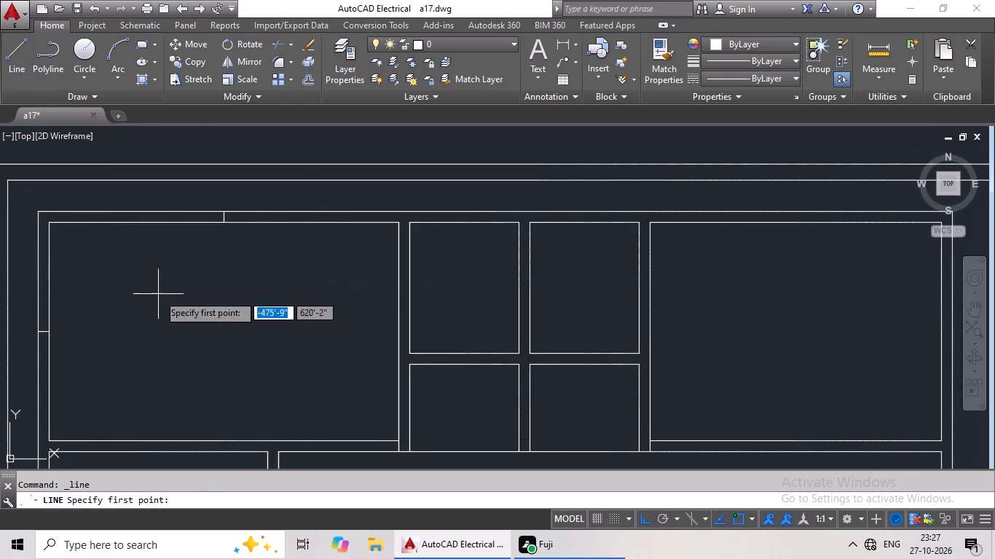
click(467, 226)
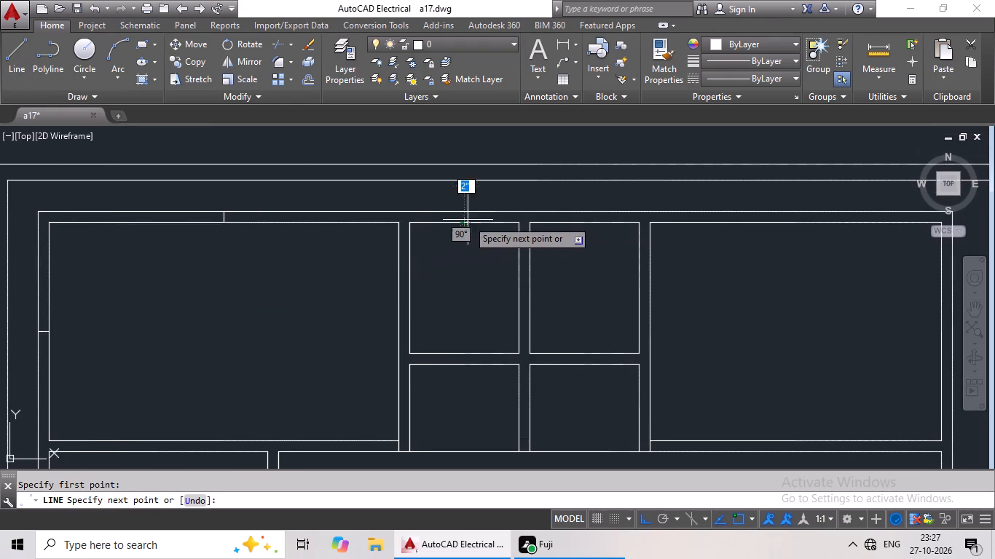
scroll(462, 214, up, 3)
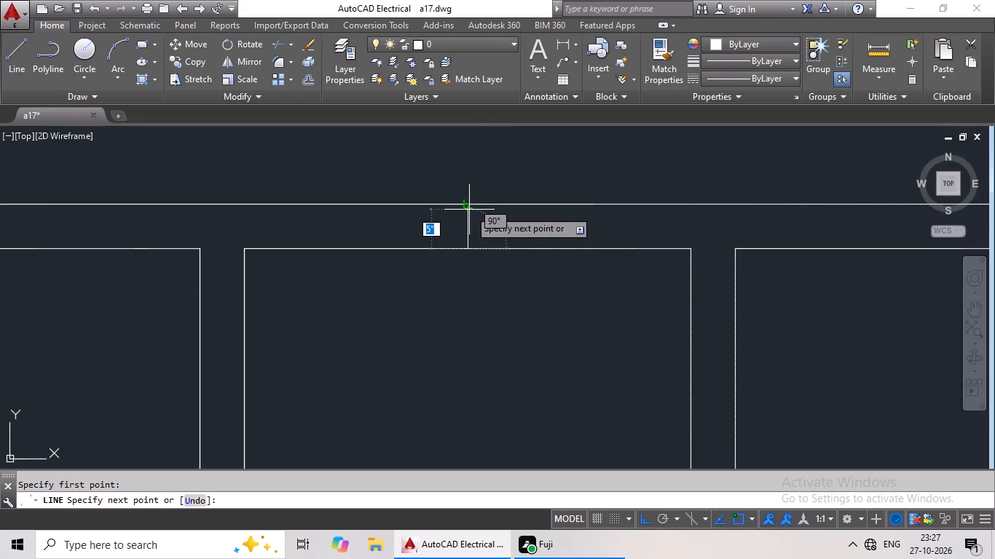
click(470, 205)
key(Escape)
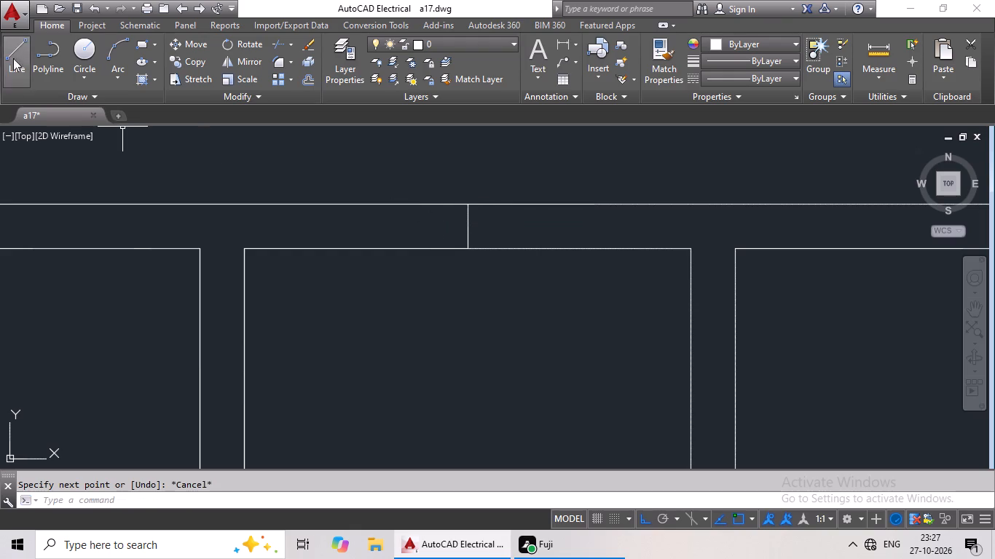
Draw a 6" vertical line across the top wall at the midpoint of the second small upper room.
click(20, 57)
scroll(223, 194, down, 2)
middle_drag(256, 214, 160, 235)
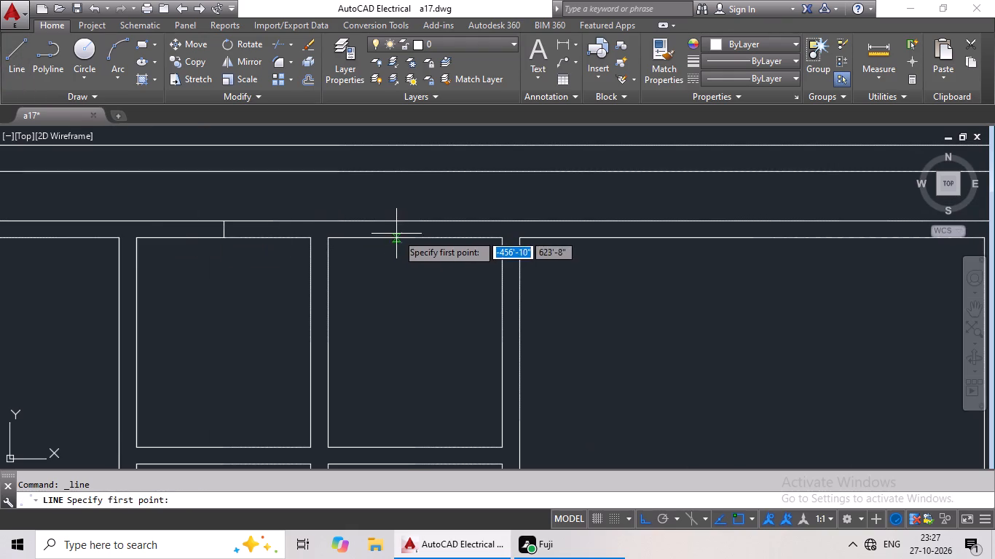
click(417, 237)
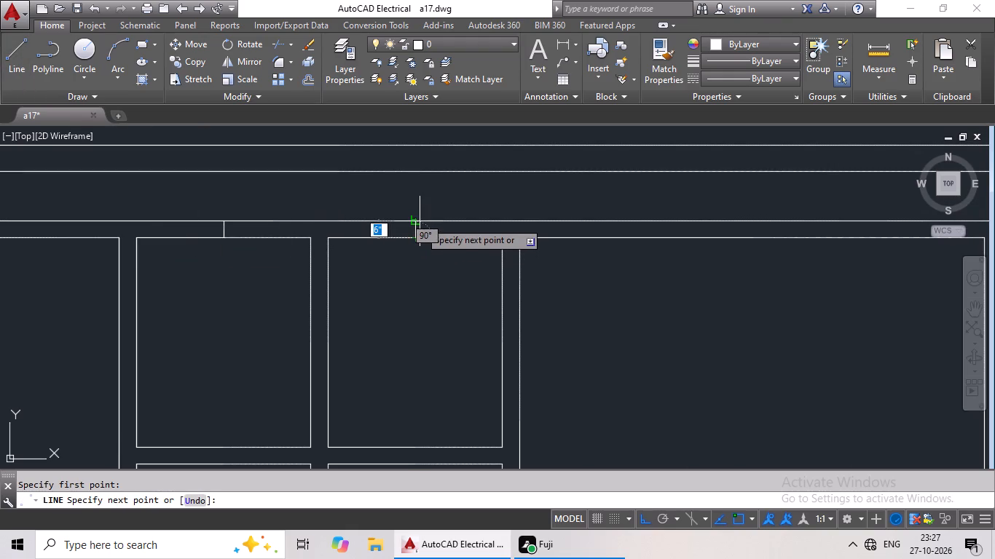
click(418, 221)
key(Escape)
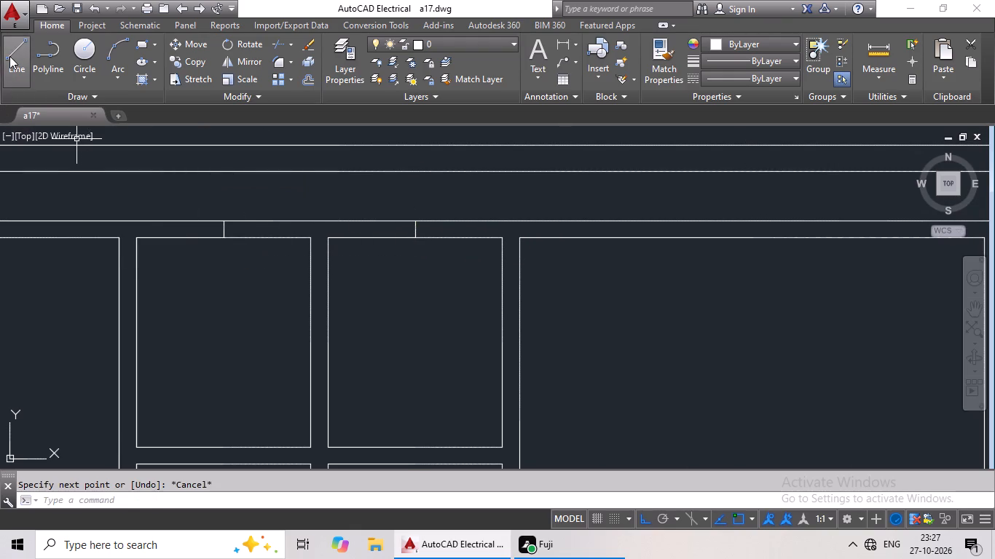
Draw a short vertical line across the top wall at the midpoint of the upper-right room's upper side.
click(9, 56)
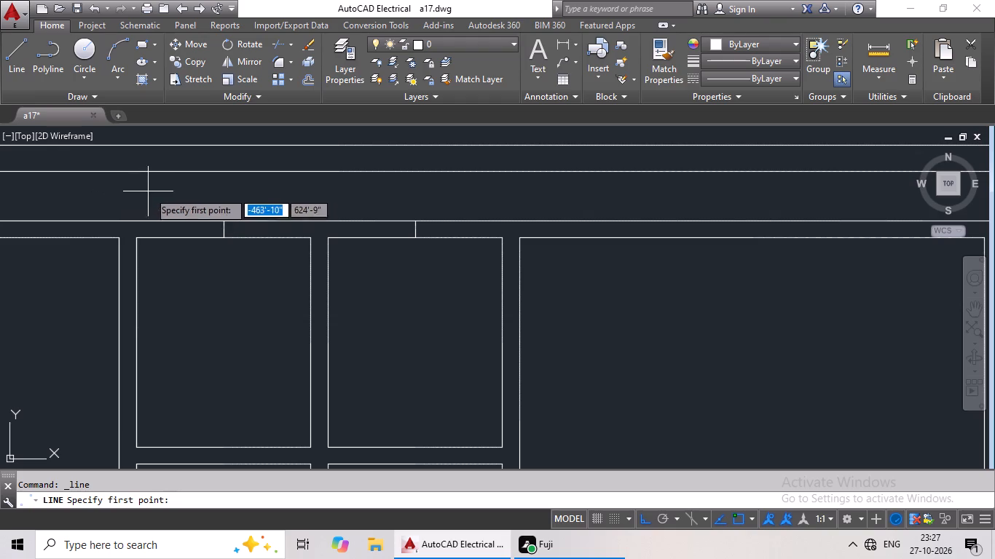
scroll(232, 282, down, 1)
scroll(467, 320, down, 2)
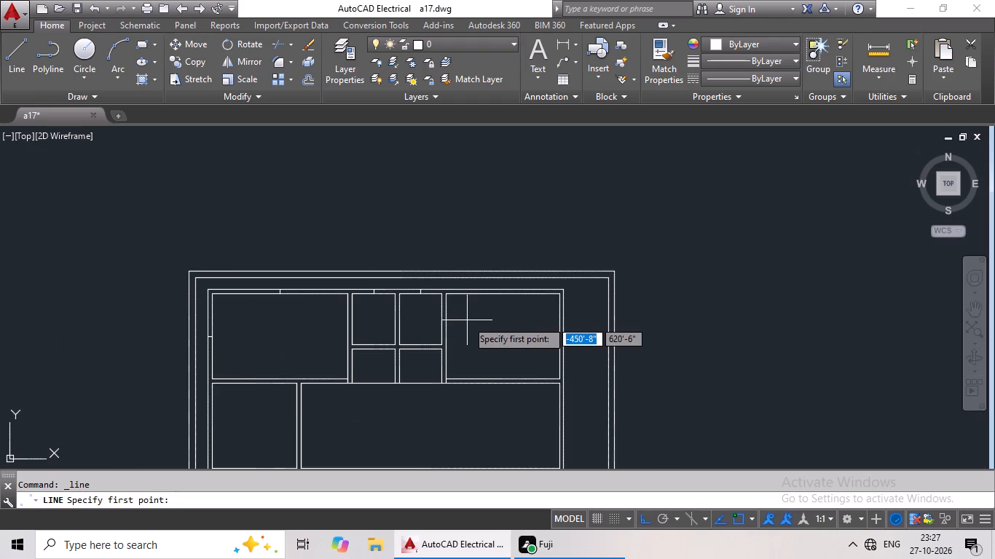
middle_drag(506, 345, 505, 345)
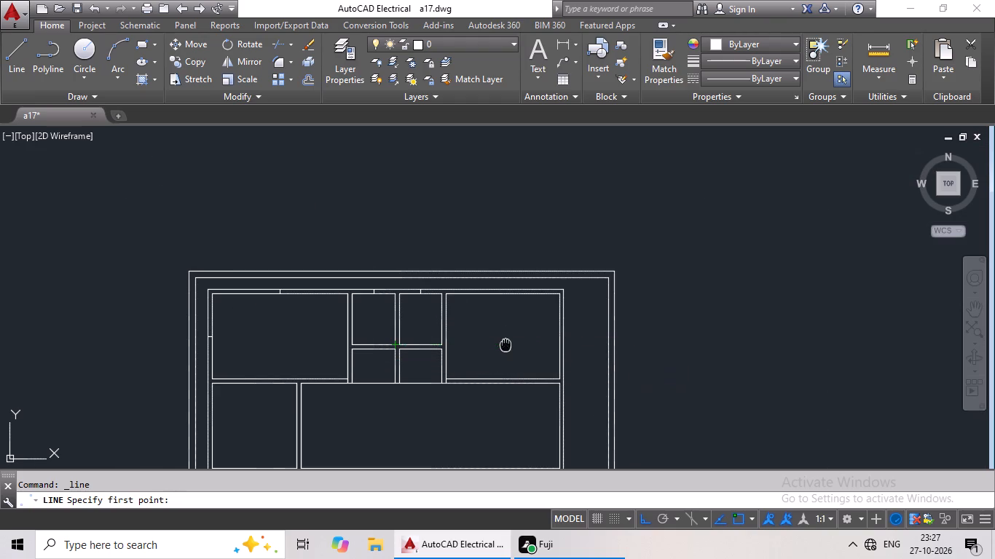
middle_drag(505, 345, 466, 351)
scroll(463, 296, up, 3)
click(460, 314)
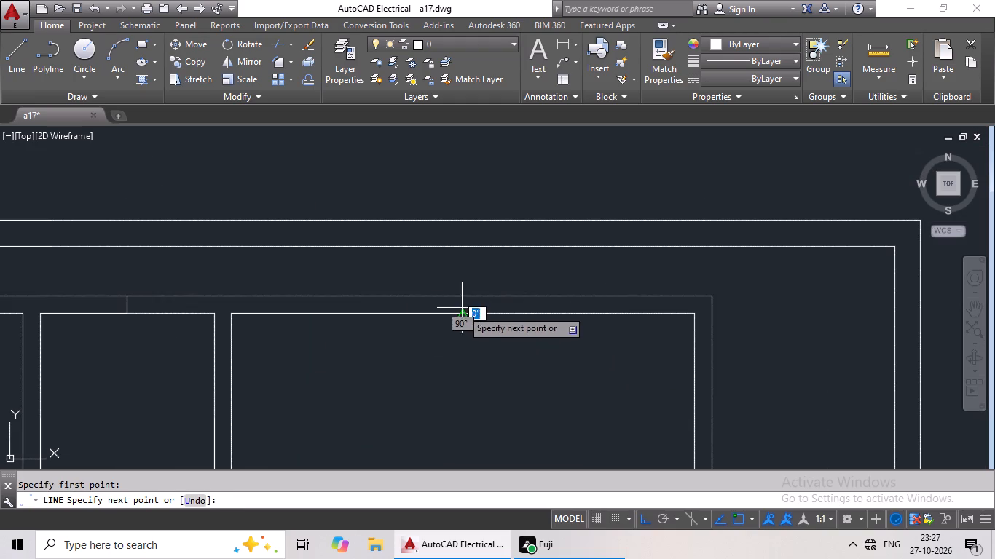
click(463, 295)
key(Escape)
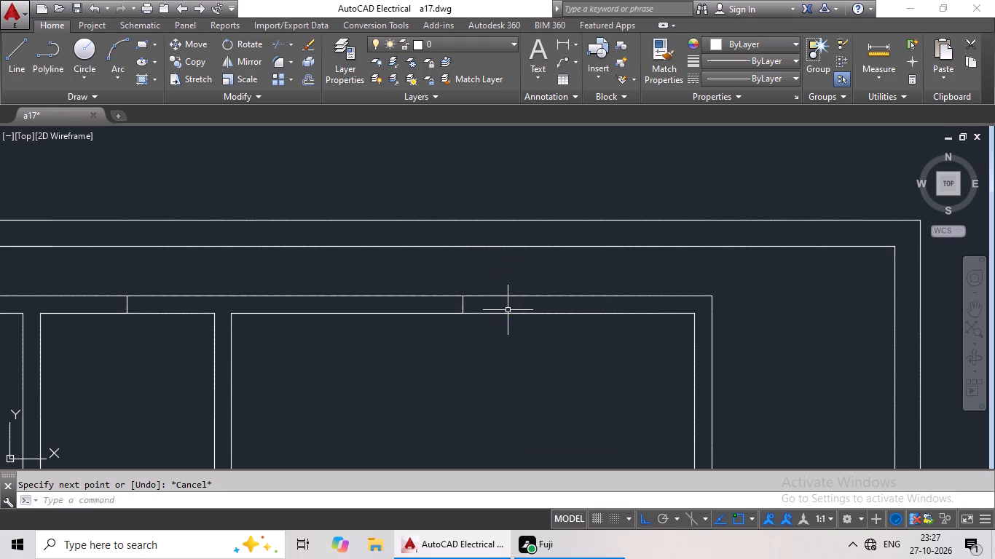
Draw a short horizontal line across the outer right wall at the midpoint of the upper-right room's side.
click(23, 58)
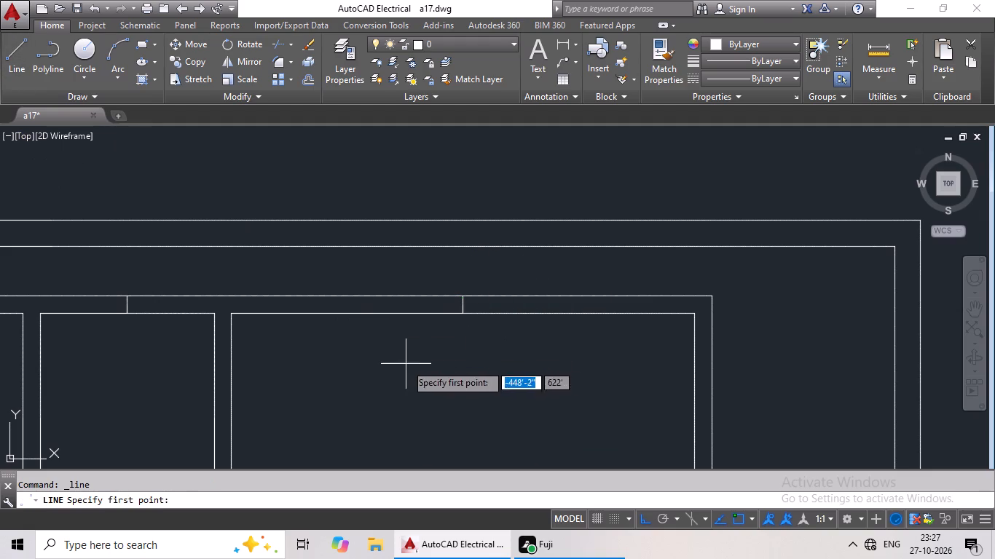
middle_drag(406, 364, 410, 258)
middle_drag(744, 370, 731, 312)
middle_drag(728, 288, 728, 278)
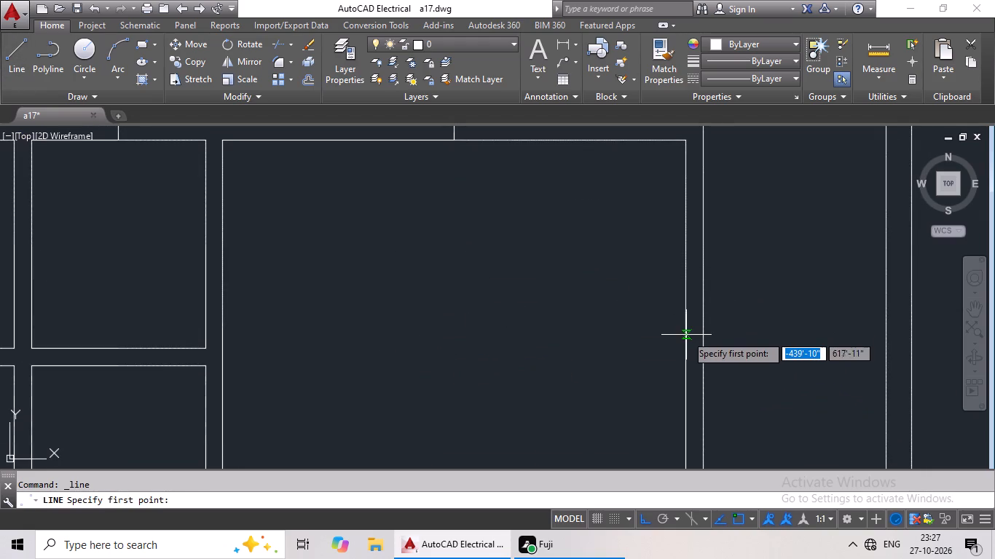
middle_drag(687, 381, 683, 331)
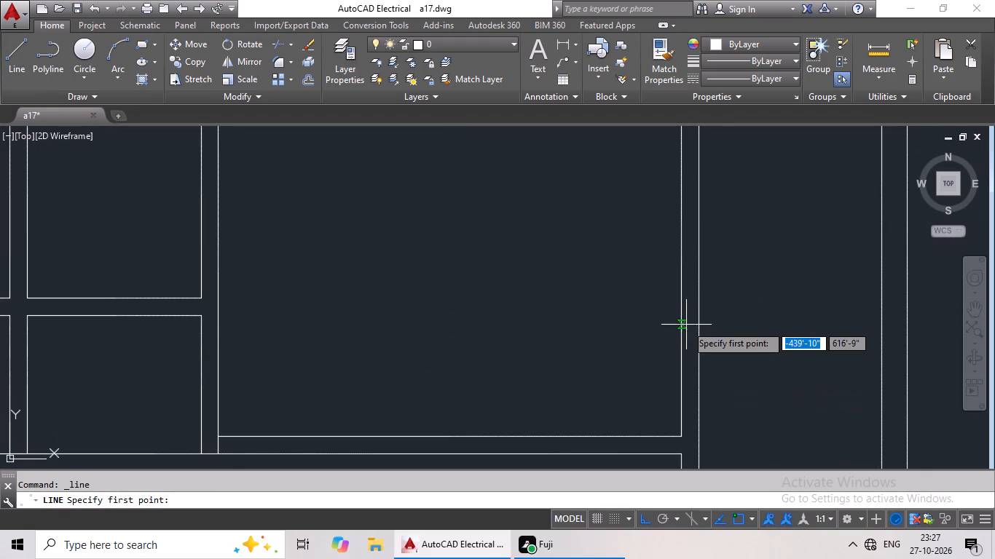
click(679, 266)
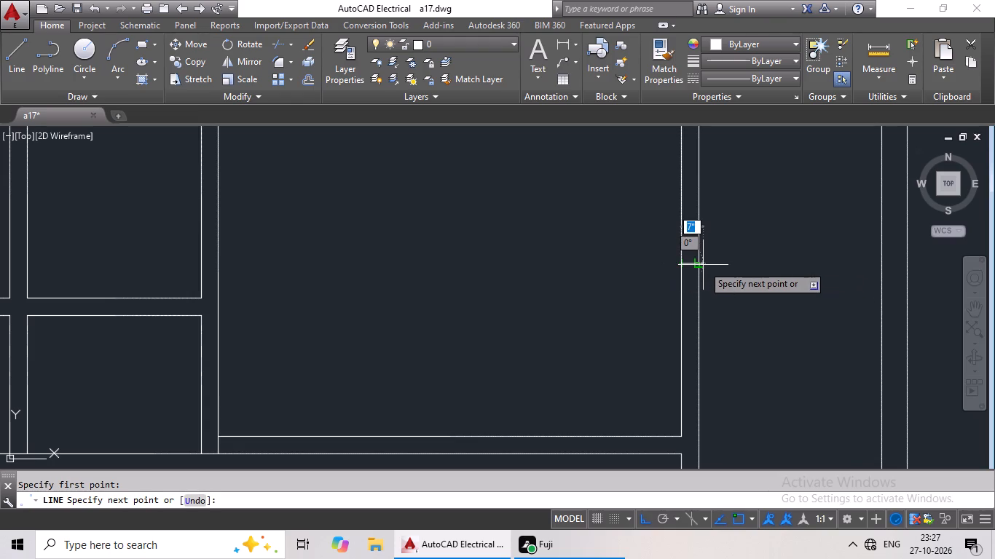
scroll(702, 265, up, 3)
click(689, 255)
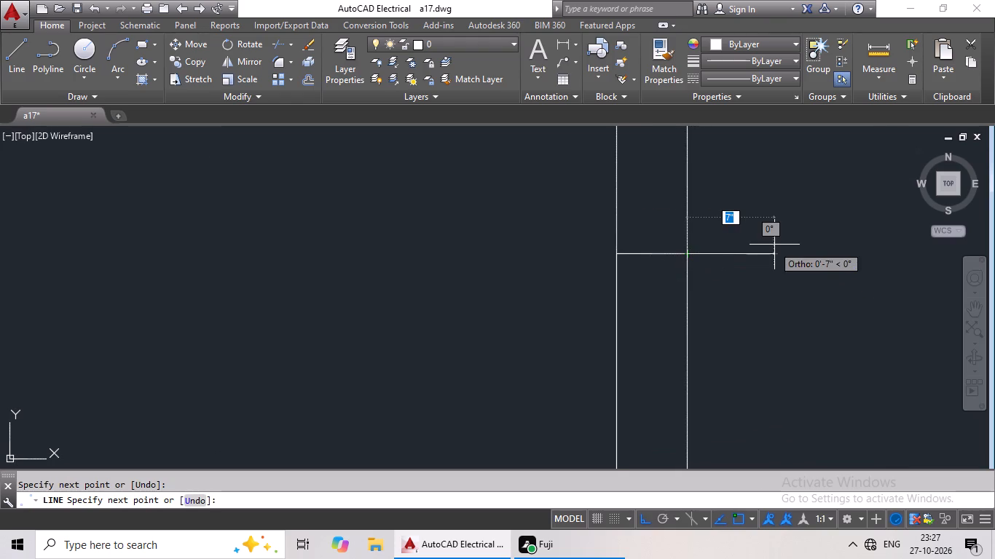
key(Escape)
Draw a 6" horizontal line across the outer left wall at the midpoint of the second-row left room's side.
click(9, 62)
scroll(407, 239, down, 1)
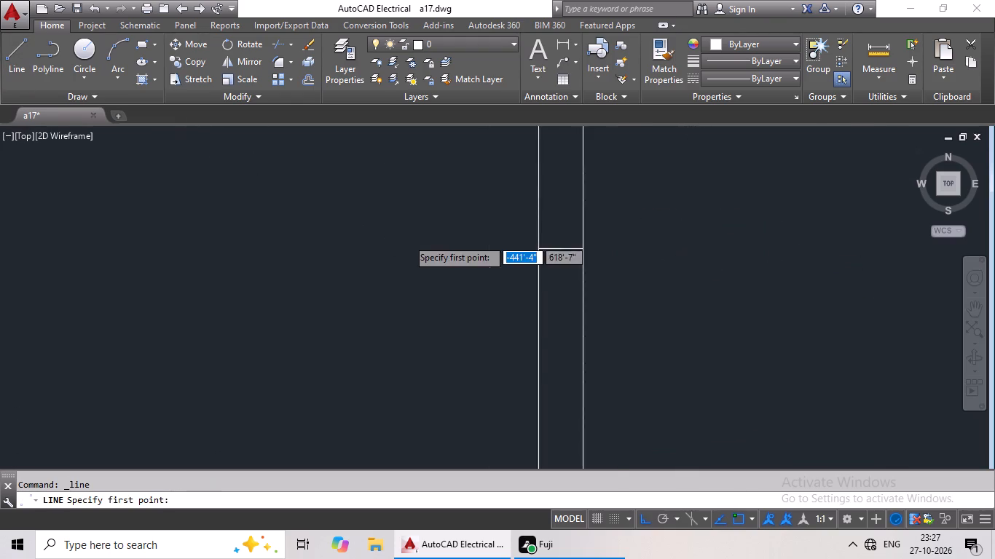
scroll(407, 239, down, 1)
middle_drag(400, 250, 554, 249)
scroll(557, 249, down, 1)
middle_drag(513, 266, 797, 327)
scroll(788, 325, down, 2)
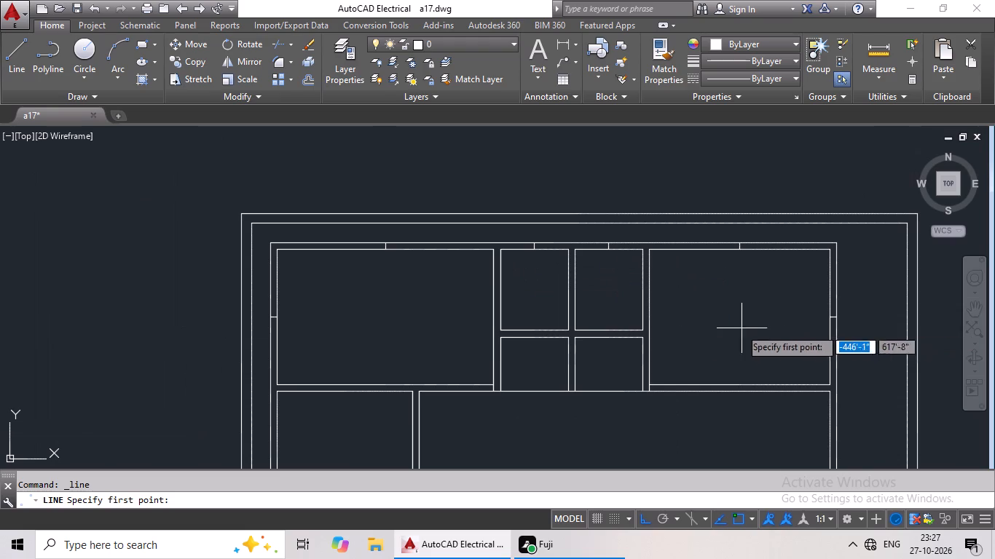
middle_drag(403, 333, 414, 279)
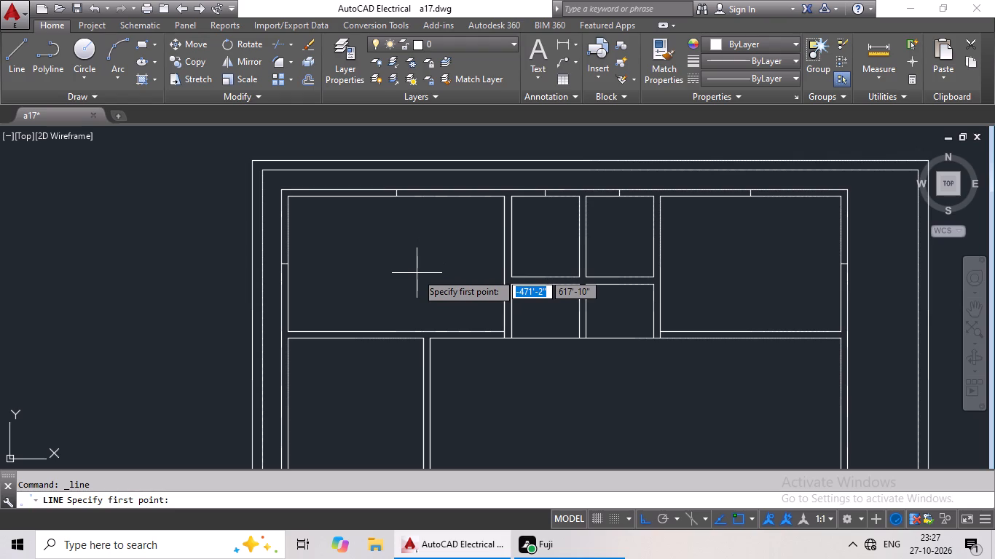
middle_drag(444, 350, 422, 188)
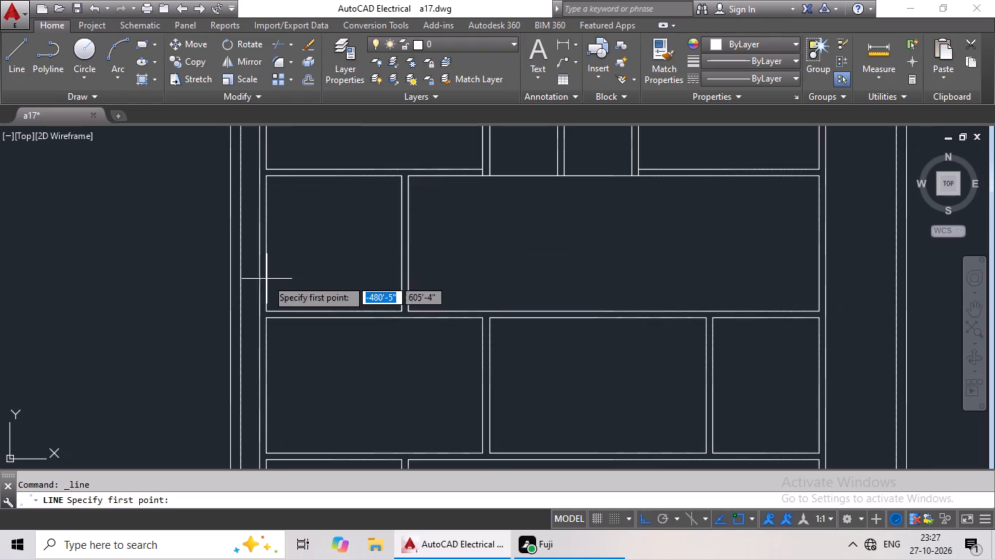
click(264, 243)
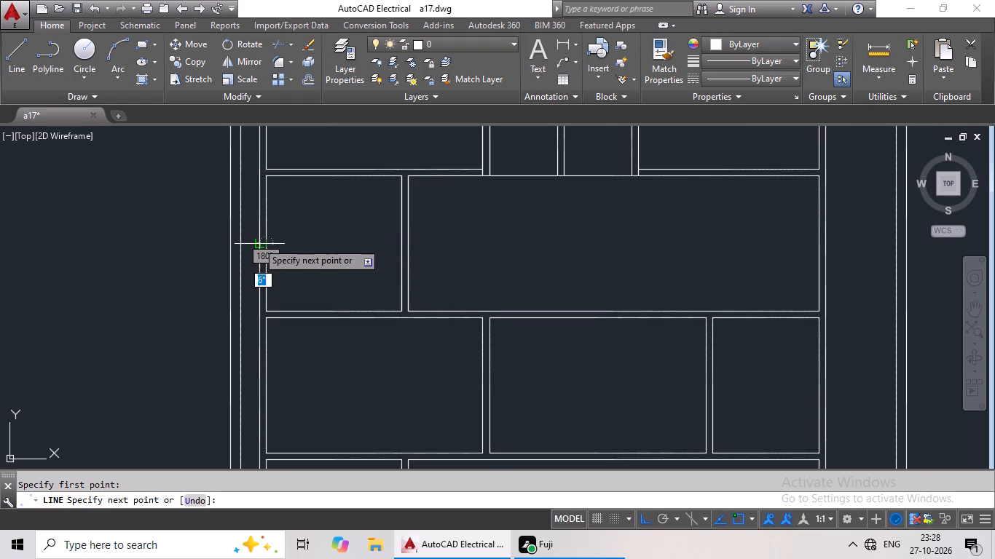
click(258, 241)
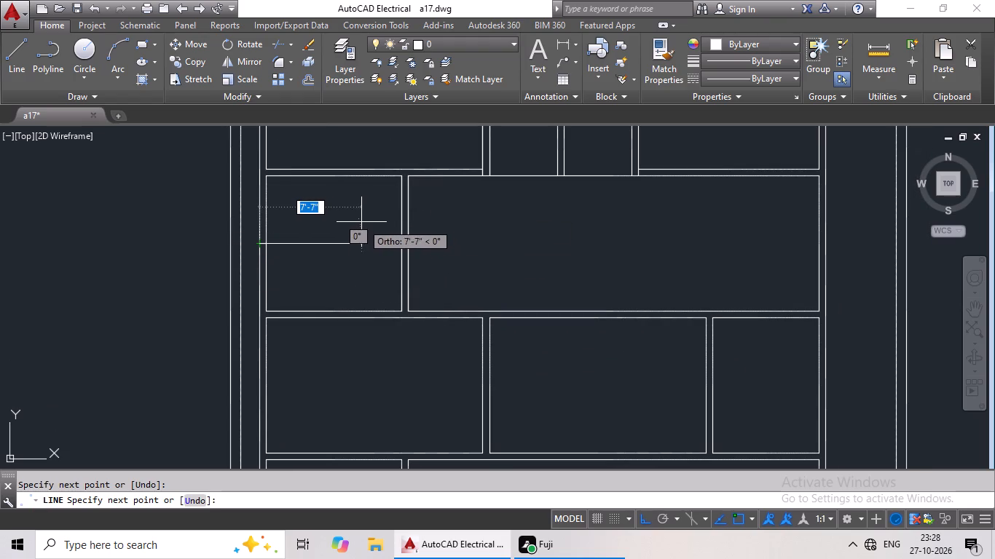
key(Escape)
Draw a 6" vertical line across the wall below the second-row left room, at the midpoint of its lower side.
click(16, 70)
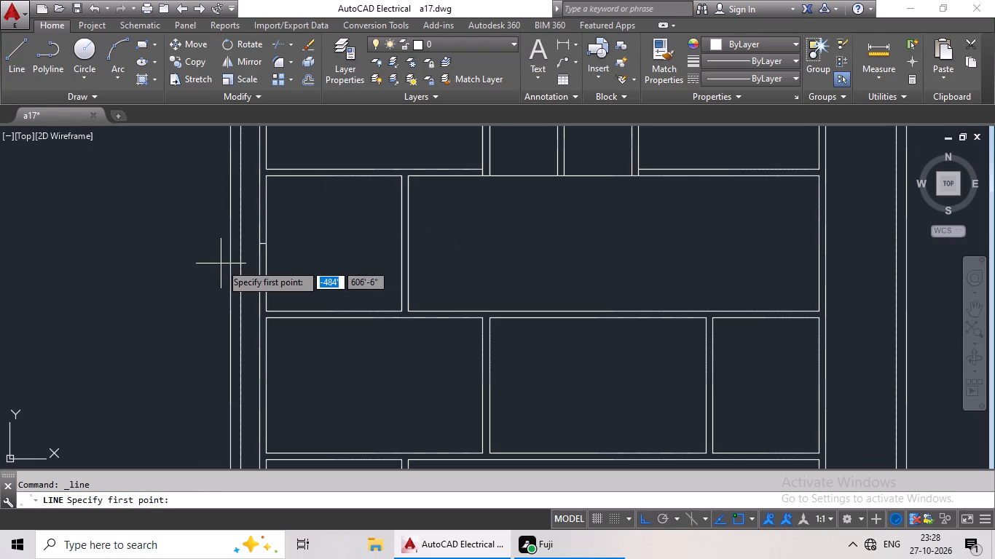
middle_drag(283, 296, 306, 258)
middle_drag(310, 250, 318, 239)
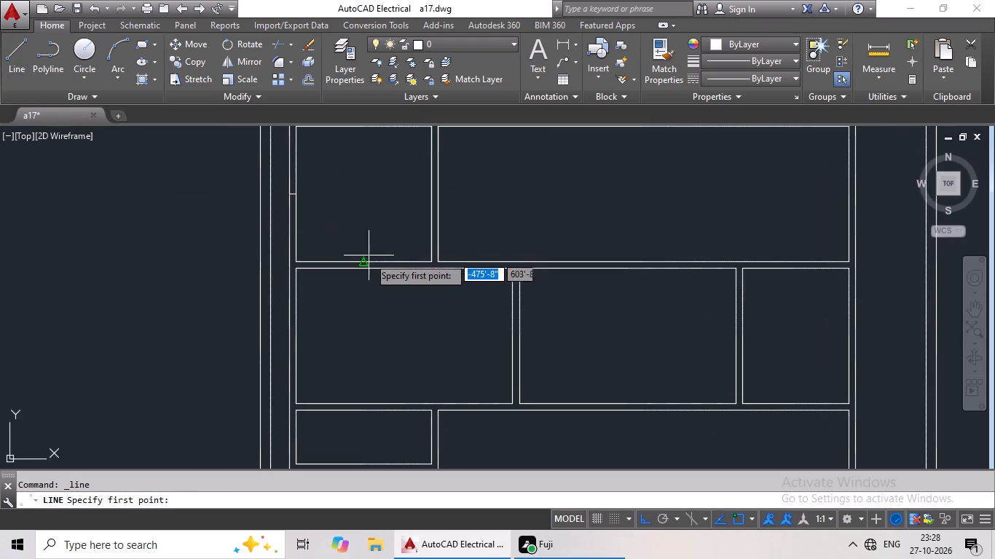
scroll(369, 257, up, 3)
click(345, 274)
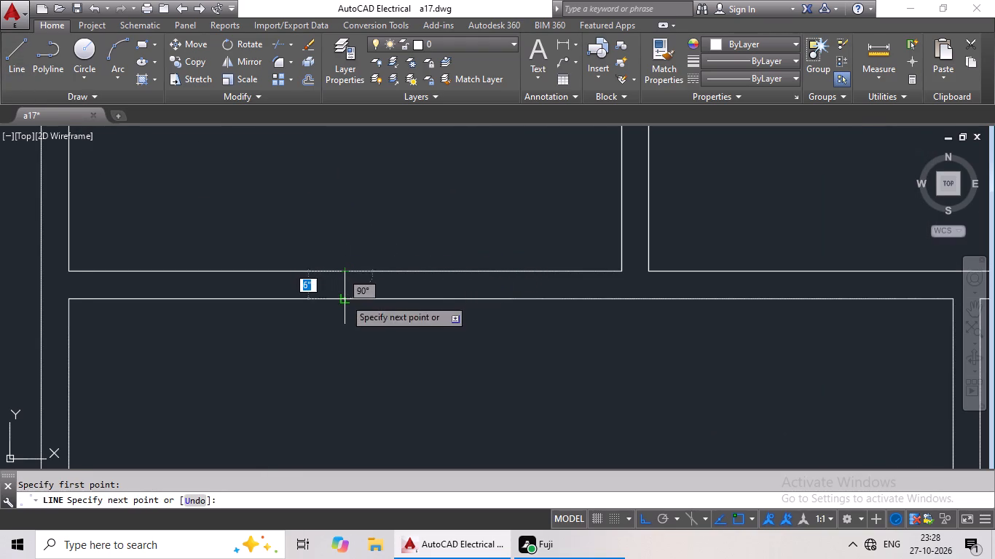
drag(345, 298, 361, 288)
key(Escape)
Draw a 6" vertical line across the wall above the third-row middle room, at the midpoint of its upper side.
click(13, 72)
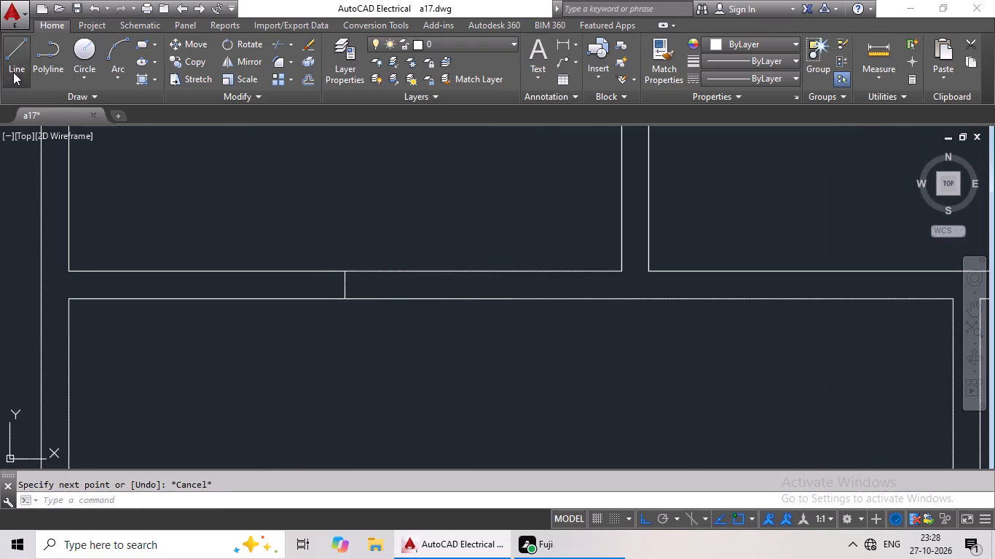
scroll(518, 315, down, 2)
middle_drag(521, 298, 353, 343)
scroll(398, 309, down, 1)
middle_drag(542, 292, 355, 292)
middle_drag(460, 302, 473, 250)
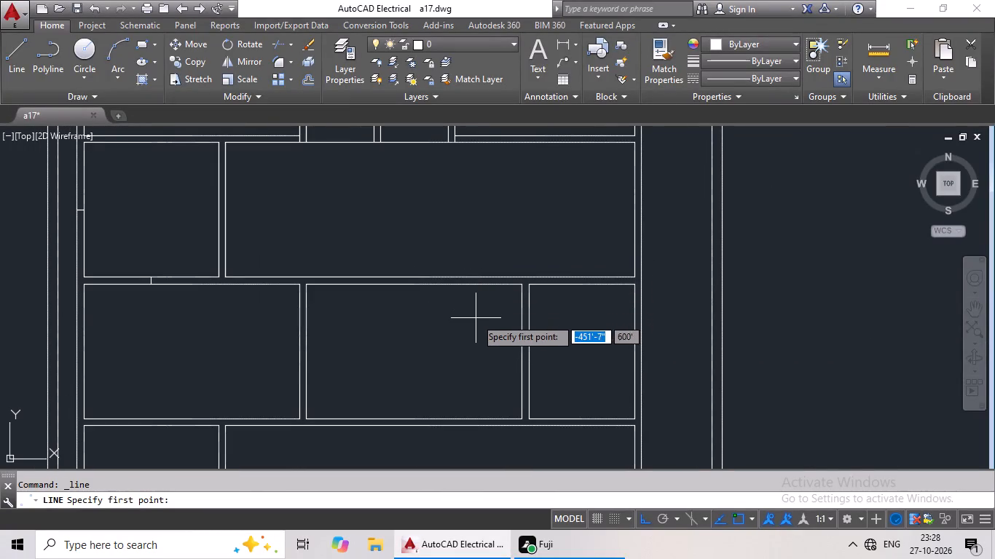
click(414, 288)
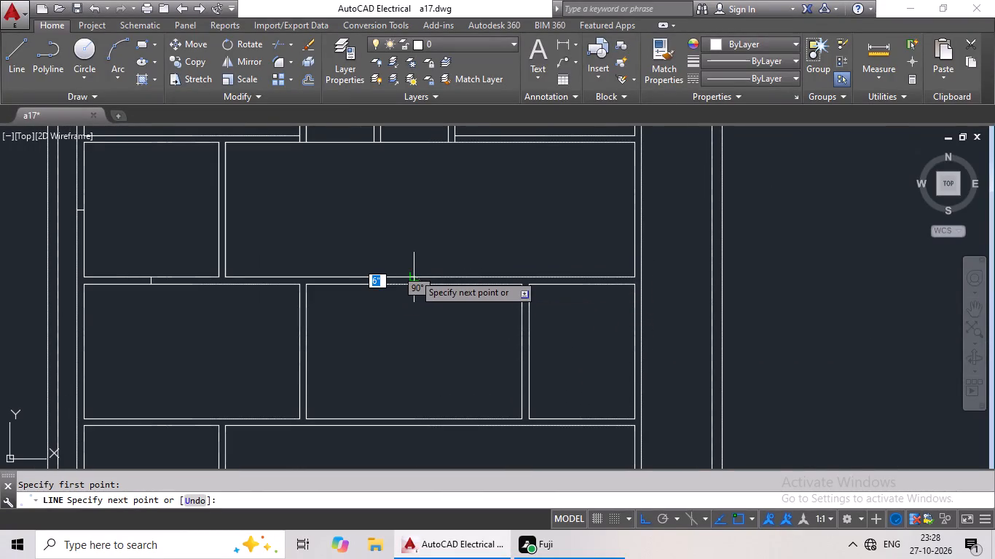
scroll(414, 272, up, 3)
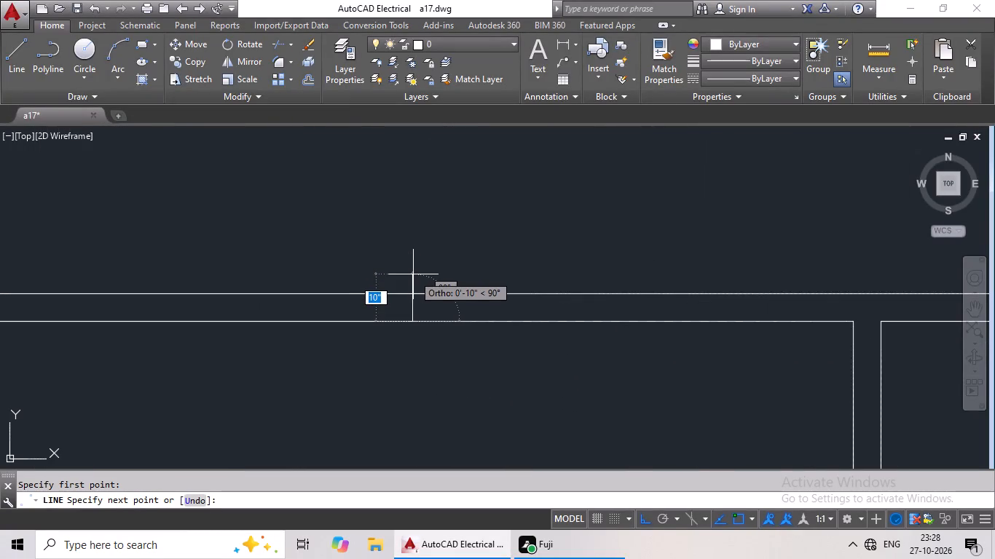
click(408, 293)
key(Escape)
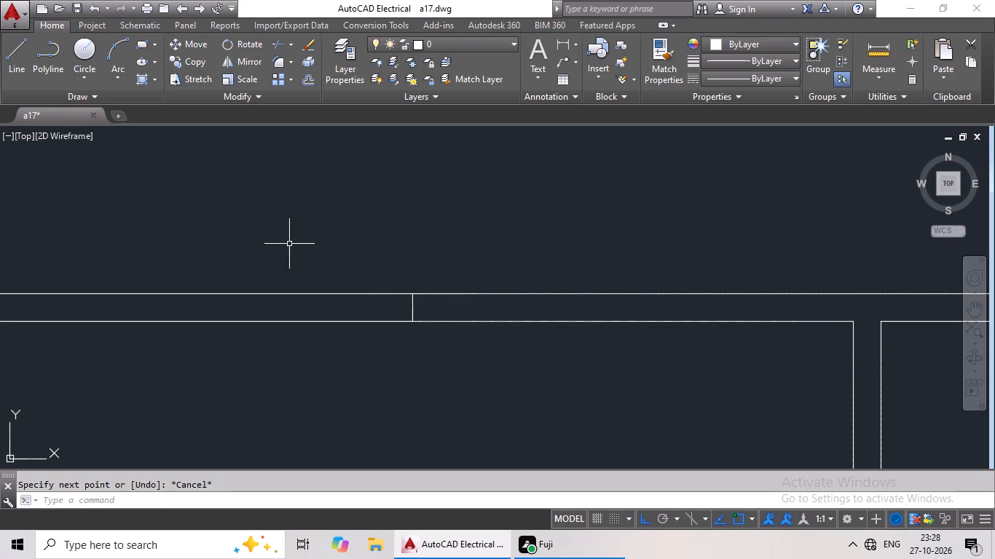
Draw a short vertical line across the wall below the third-row middle room, at the midpoint of its lower side.
click(27, 72)
scroll(300, 190, down, 1)
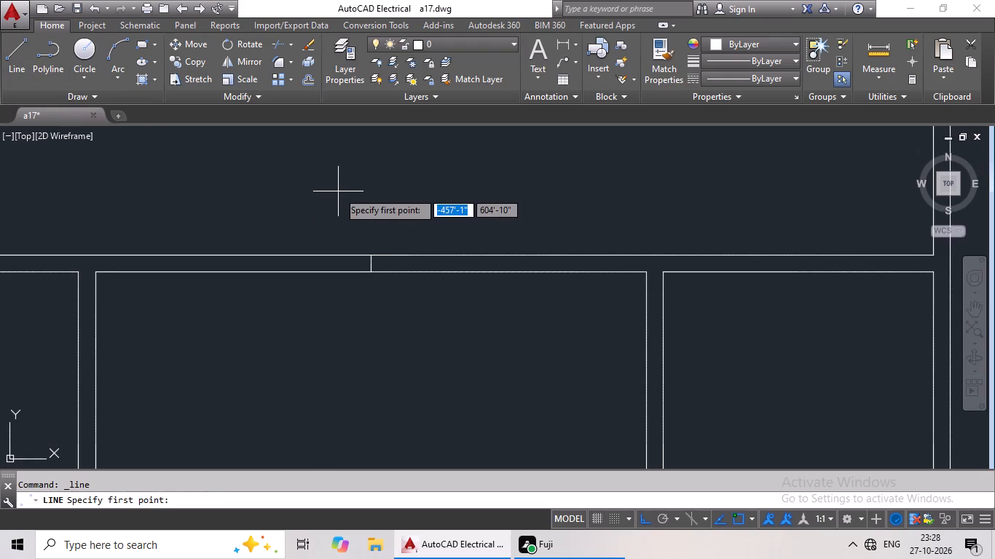
middle_drag(342, 194, 361, 132)
scroll(416, 230, down, 1)
middle_drag(416, 236, 424, 160)
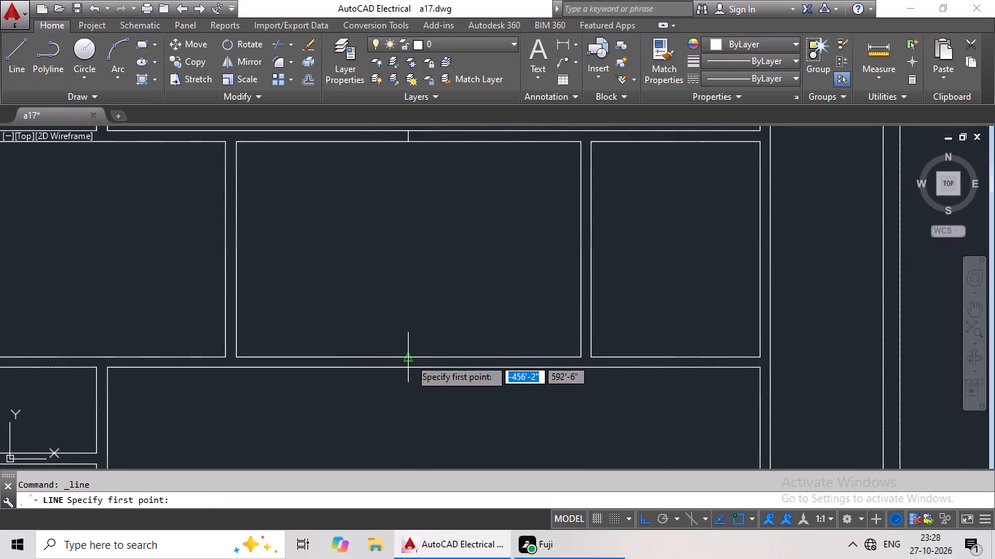
click(409, 357)
drag(409, 367, 417, 363)
key(Escape)
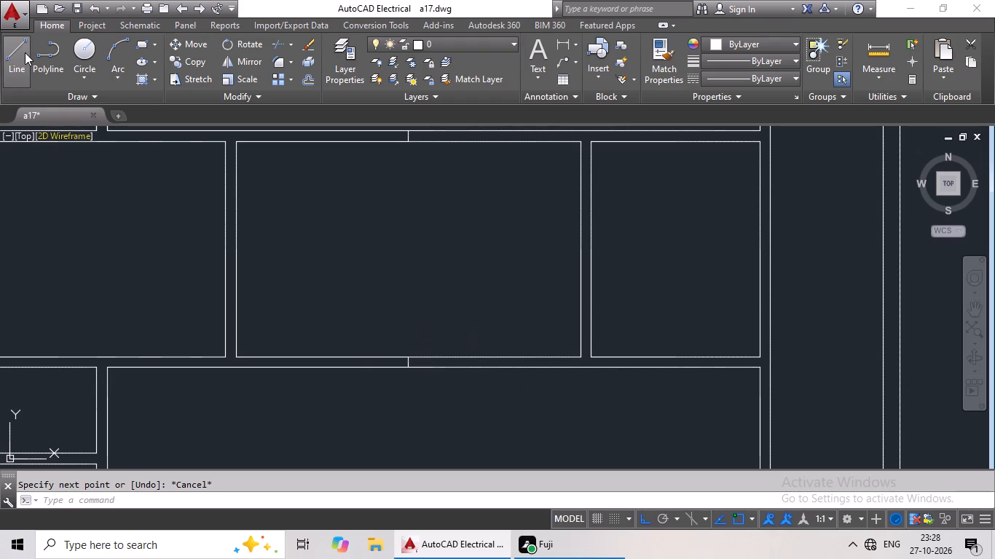
Draw a short horizontal line across the outer right wall at the midpoint of the third-row right room's side.
drag(21, 54, 22, 63)
scroll(323, 208, down, 1)
middle_drag(291, 207, 259, 208)
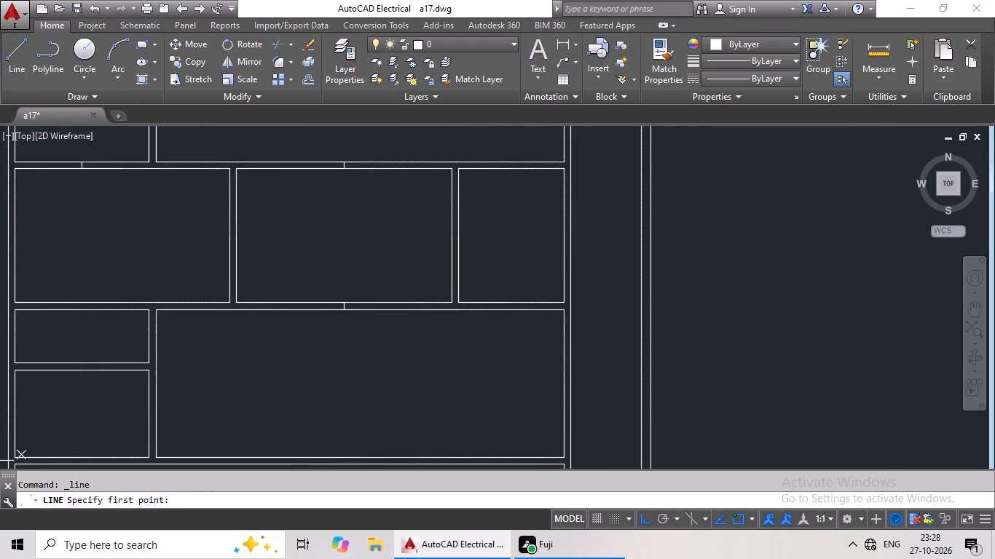
middle_drag(330, 198, 203, 209)
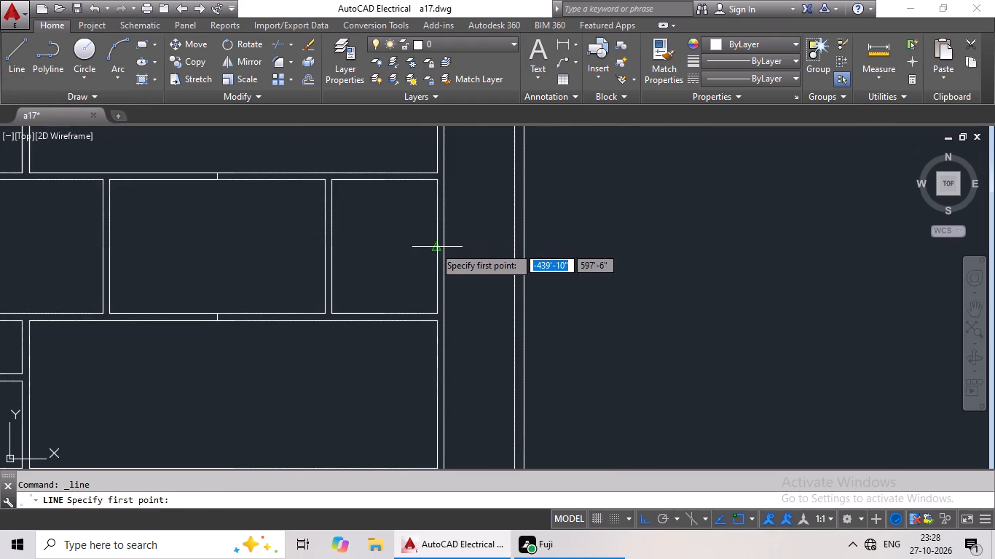
click(434, 247)
click(444, 246)
key(Escape)
key(Escape)
Draw a short horizontal line across the outer left wall at the midpoint of the third-row left room's side.
scroll(489, 231, down, 2)
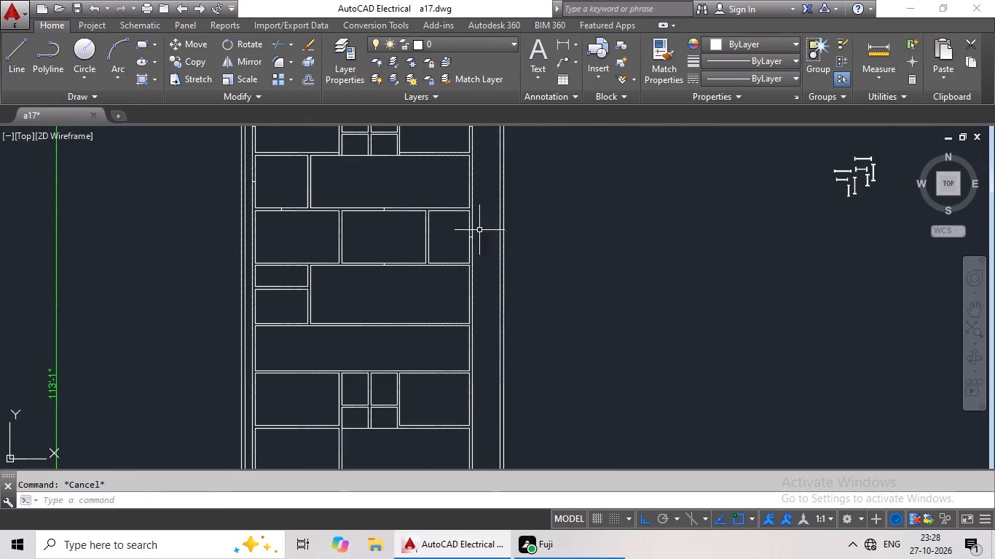
middle_drag(447, 199, 433, 235)
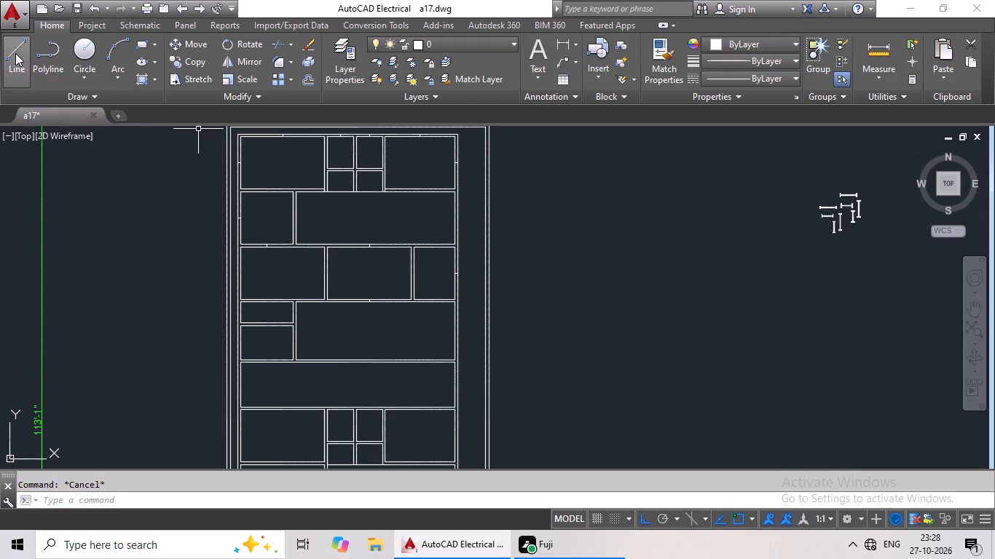
click(15, 53)
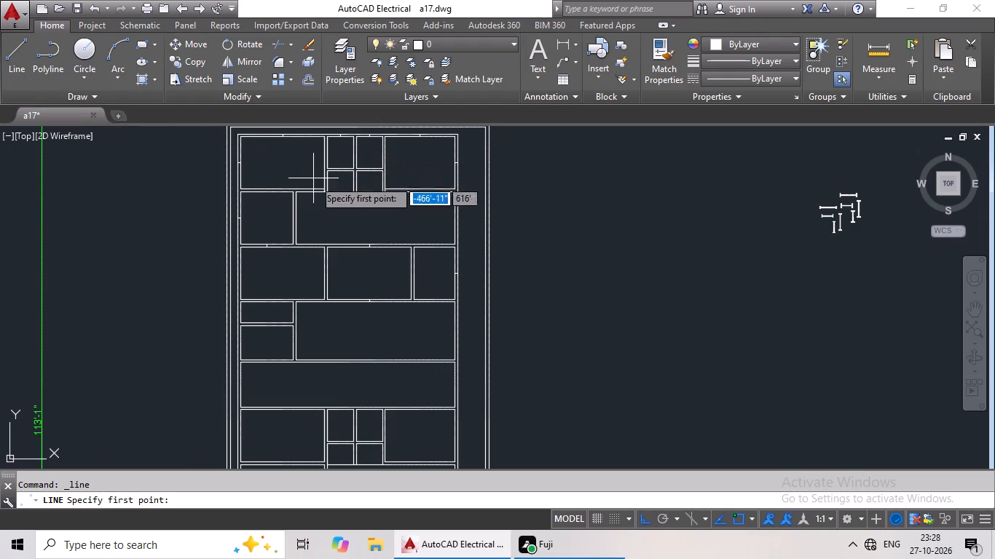
middle_drag(359, 211, 364, 178)
middle_drag(366, 255, 374, 211)
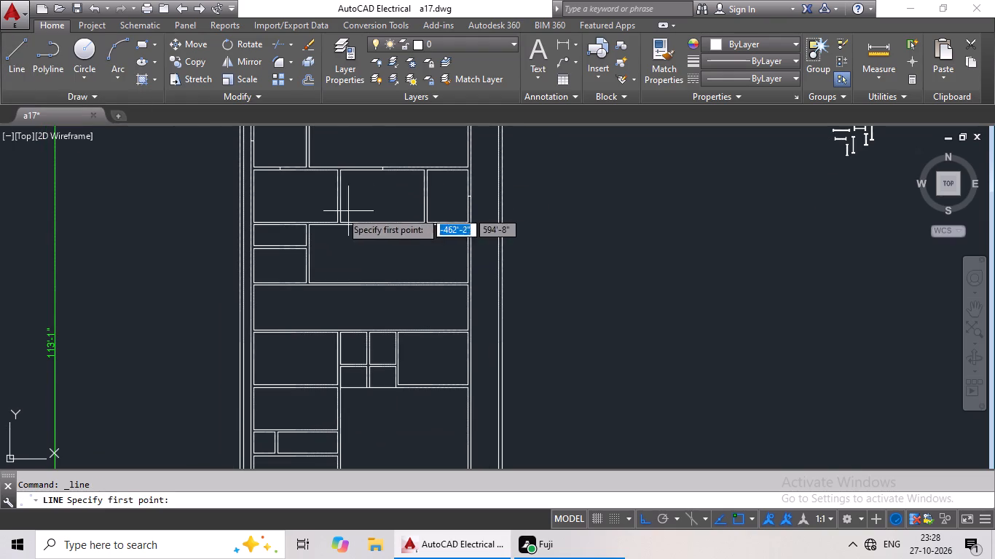
scroll(242, 200, up, 2)
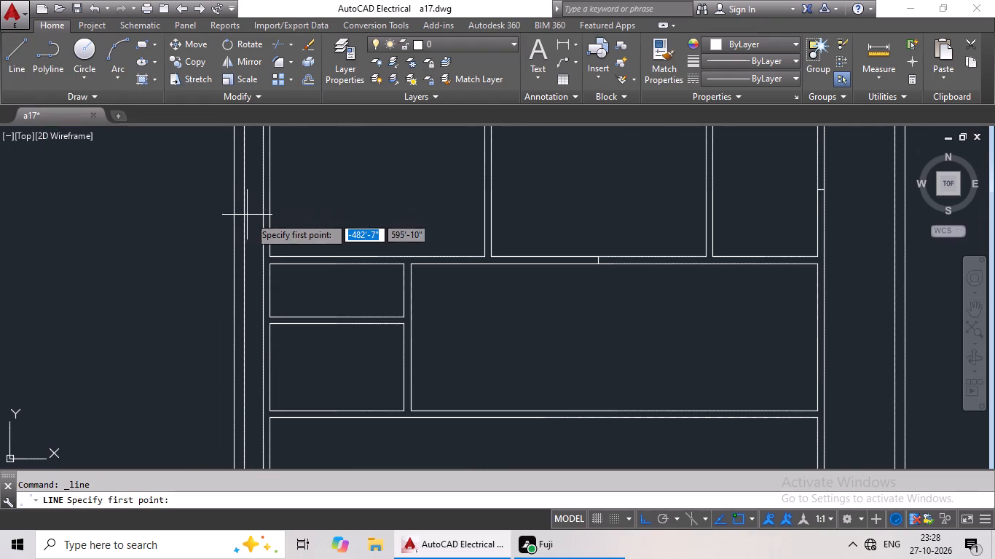
middle_drag(296, 213, 287, 259)
scroll(286, 261, down, 1)
middle_drag(296, 245, 294, 255)
scroll(290, 270, up, 2)
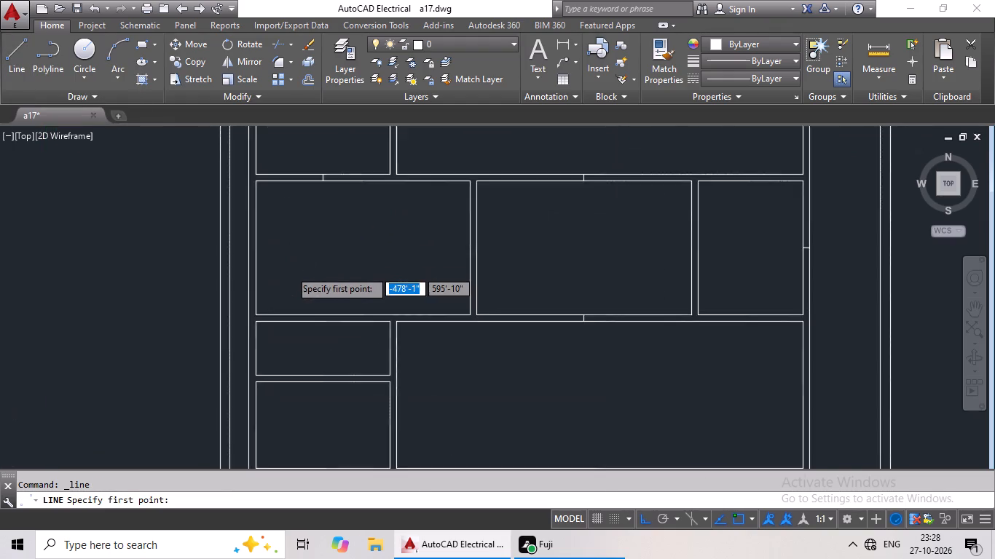
click(235, 236)
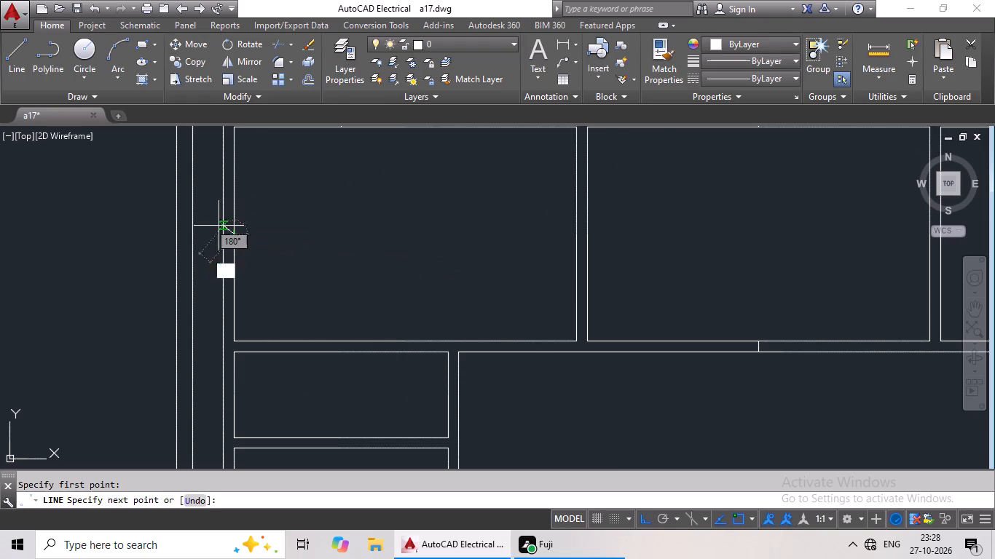
click(222, 234)
key(Escape)
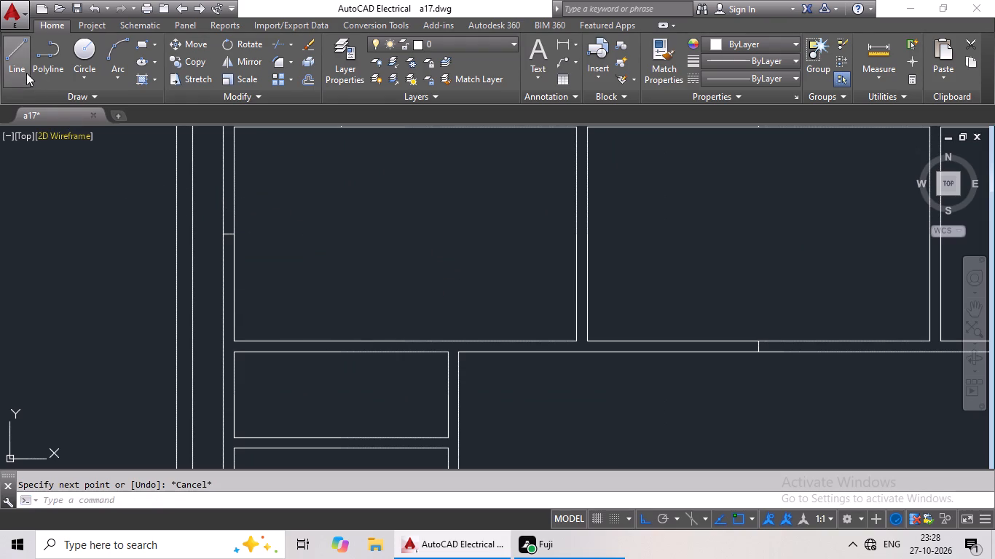
Draw a short horizontal line across the outer left wall at the midpoint of the fourth-row upper small room's side.
click(26, 72)
middle_drag(331, 244, 341, 215)
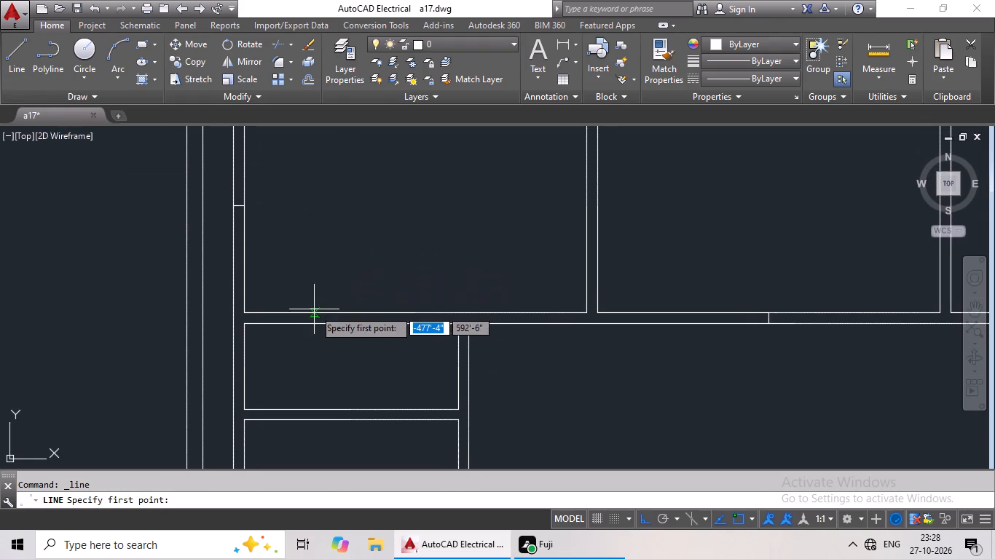
middle_drag(312, 288, 319, 242)
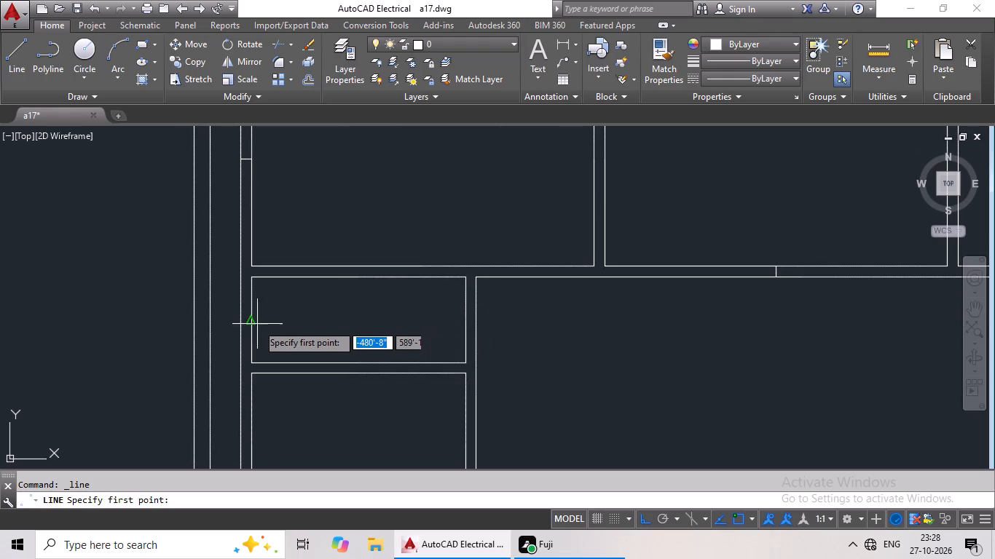
click(251, 320)
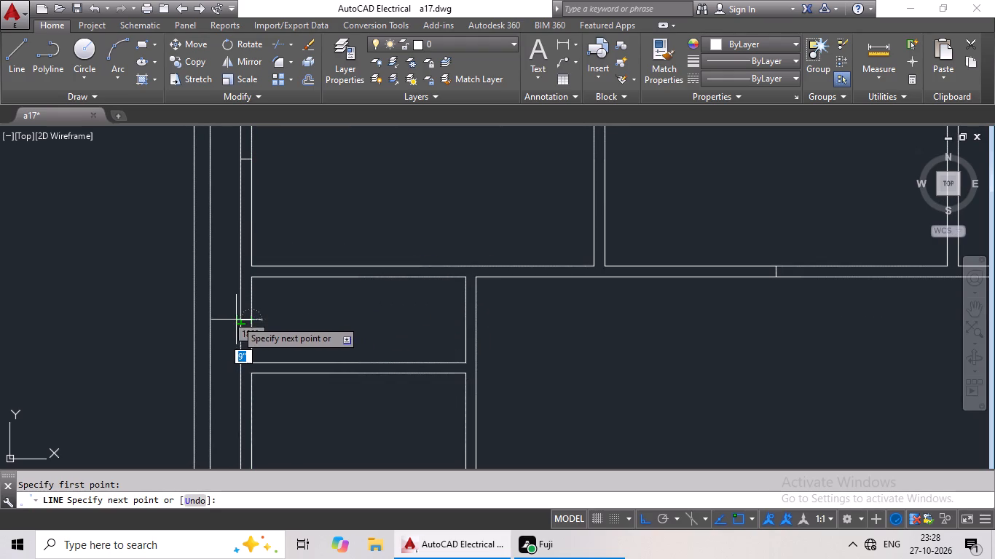
click(238, 318)
key(Escape)
Draw a short horizontal line across the outer left wall at the midpoint of the fourth-row lower small room's side.
click(26, 71)
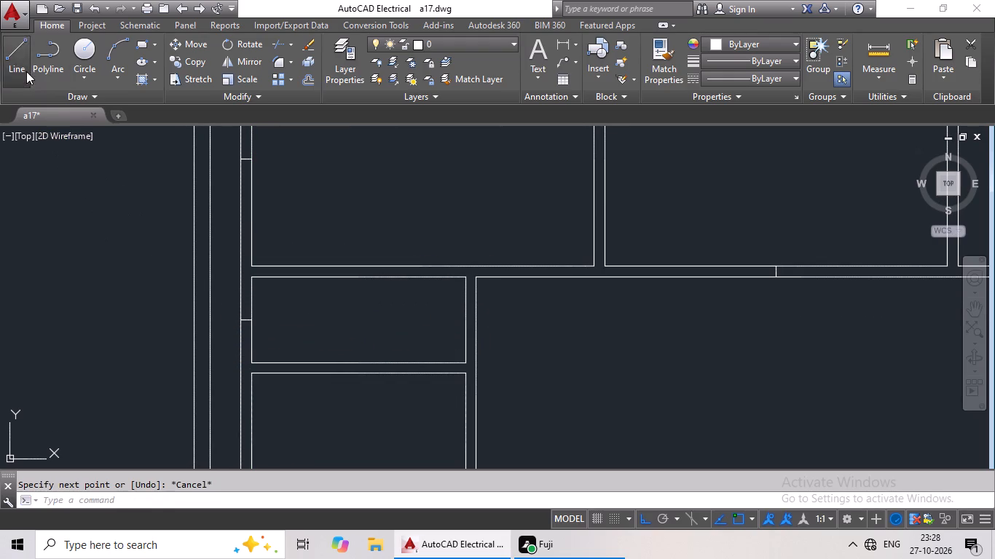
middle_drag(393, 291, 409, 215)
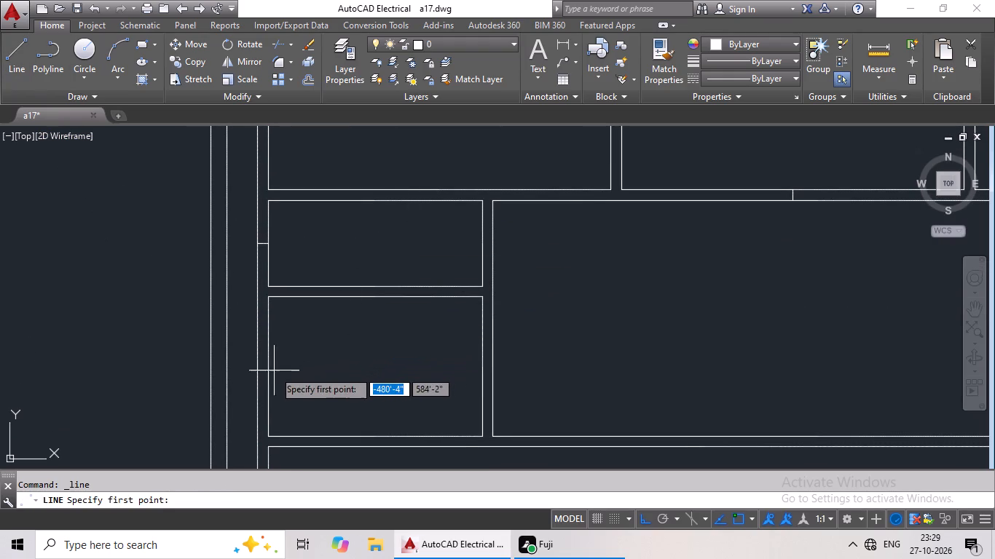
click(264, 368)
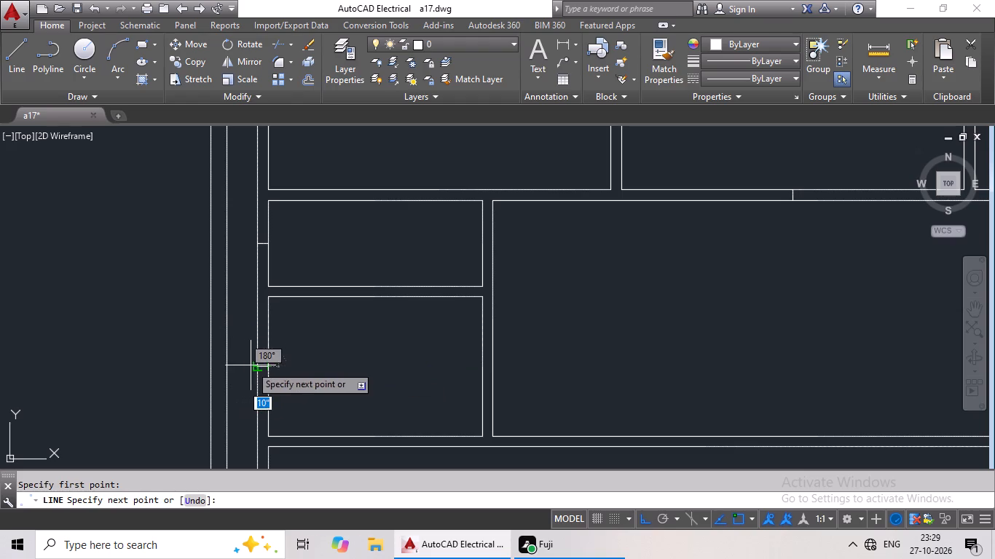
click(256, 363)
key(Escape)
key(Escape)
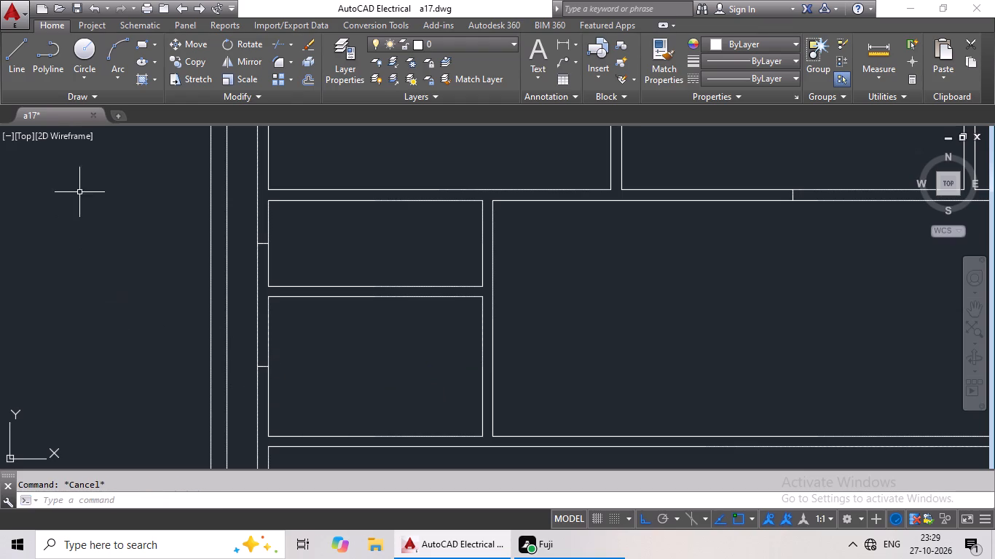
Draw a short vertical line across the wall above the wide fifth-row room, at the midpoint of that room's upper side.
drag(21, 55, 23, 63)
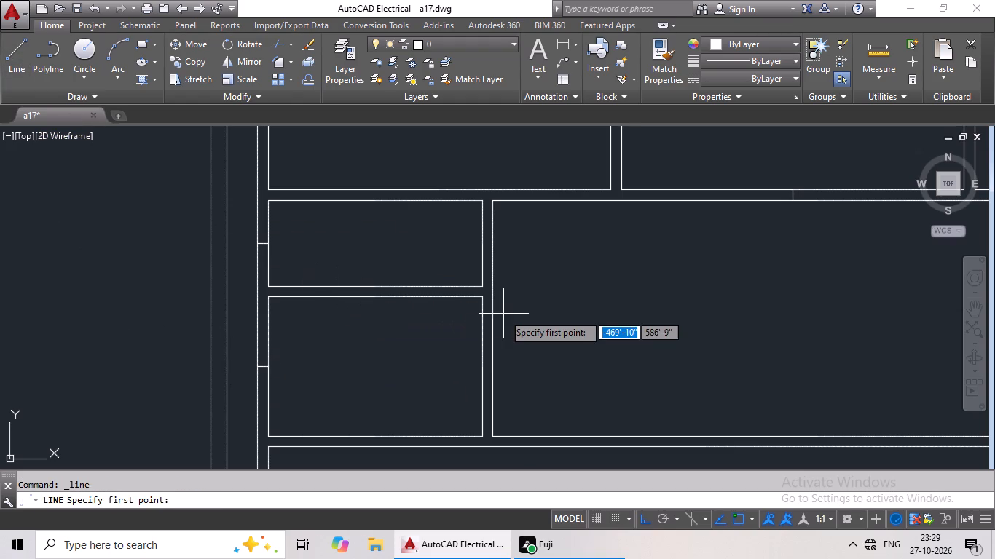
scroll(530, 307, down, 1)
middle_drag(572, 293, 454, 333)
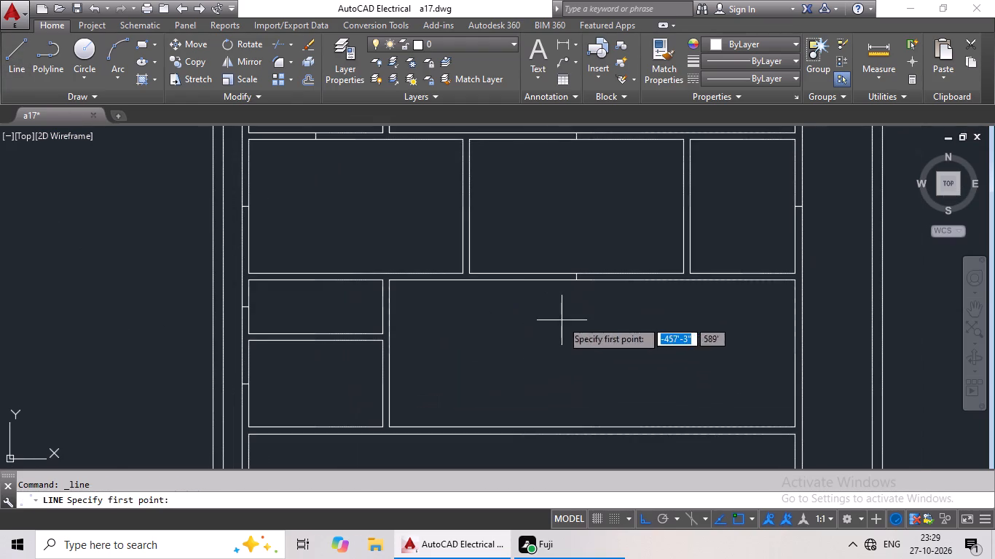
middle_drag(562, 320, 452, 351)
middle_drag(450, 352, 478, 230)
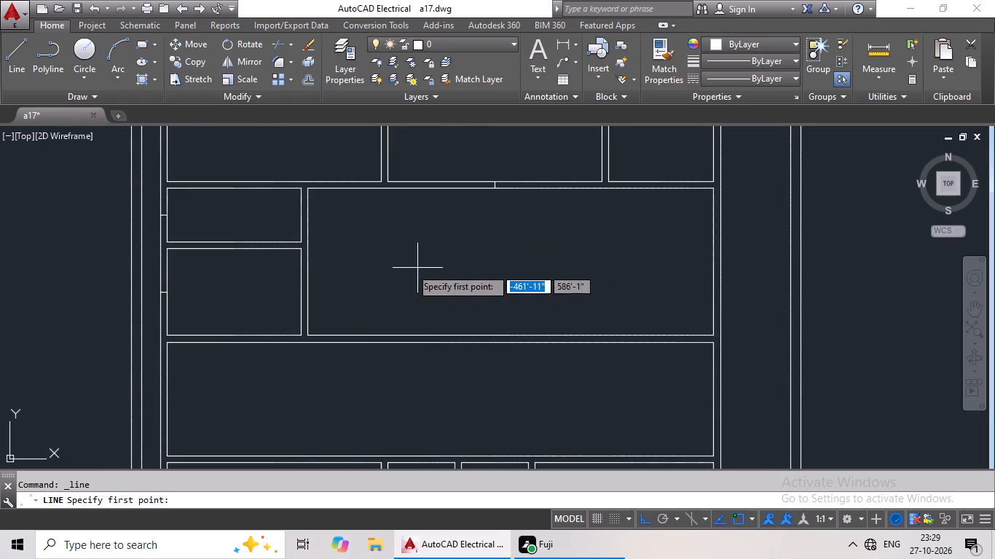
middle_drag(401, 266, 413, 234)
scroll(426, 261, down, 2)
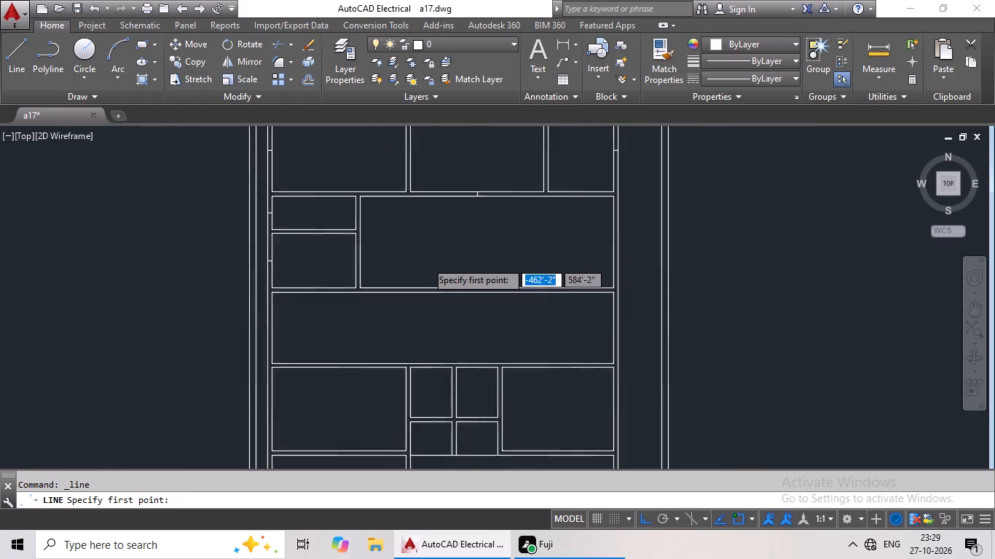
middle_drag(441, 255, 376, 297)
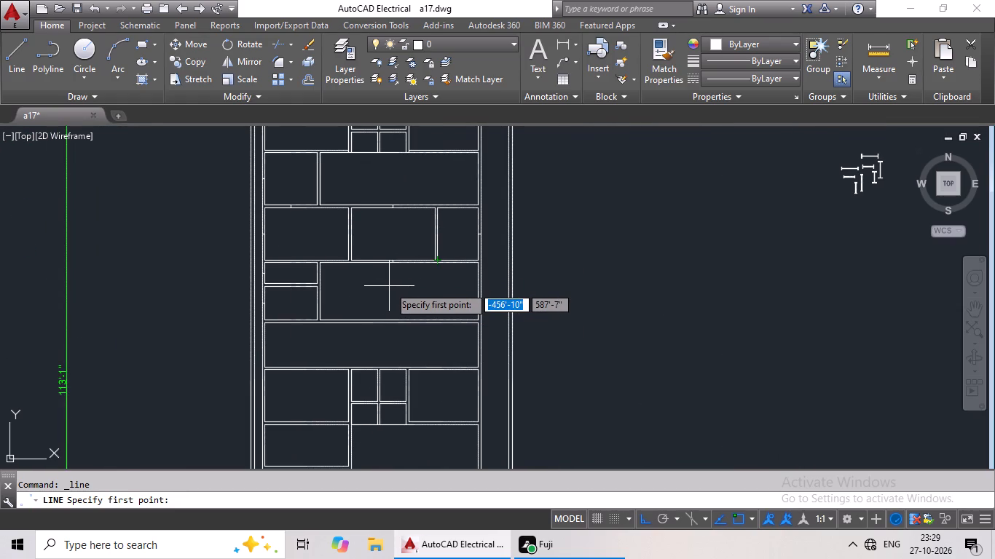
middle_drag(388, 279, 406, 201)
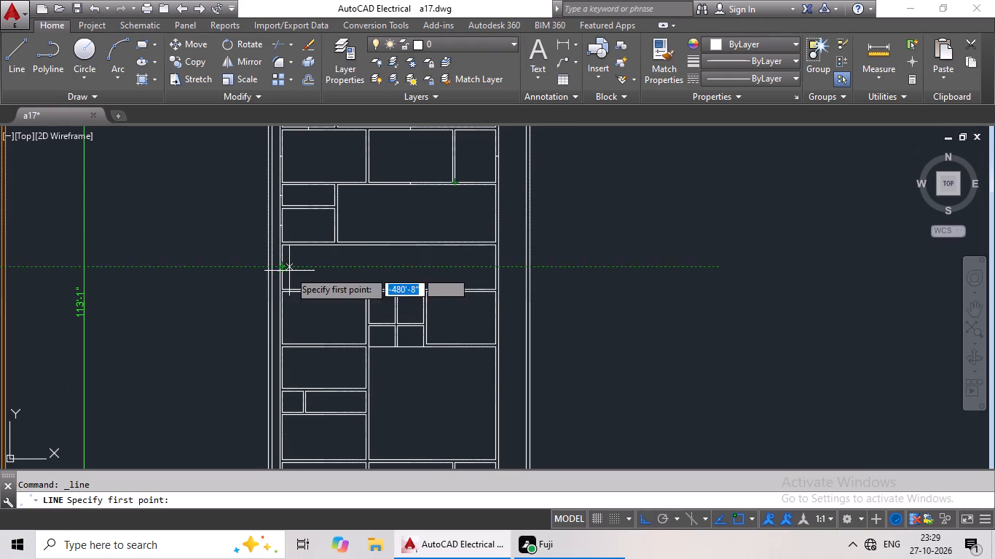
middle_drag(334, 279, 353, 214)
scroll(356, 231, down, 1)
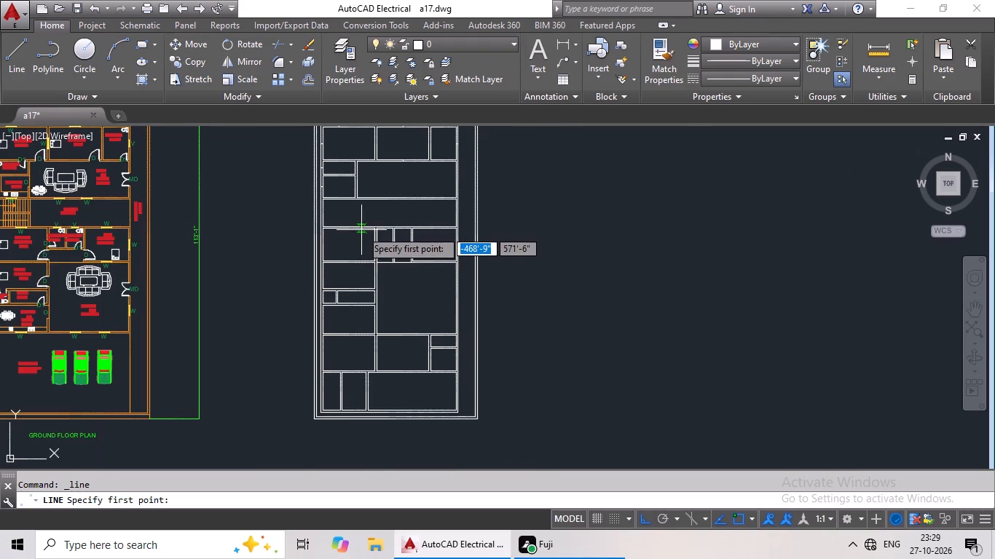
middle_drag(362, 229, 356, 242)
scroll(351, 237, up, 2)
middle_drag(364, 221, 352, 257)
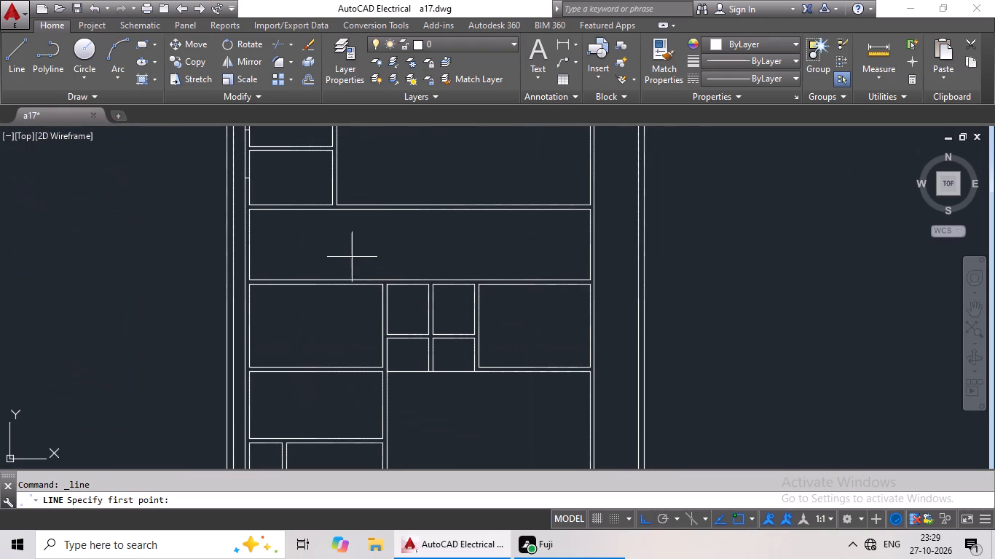
middle_drag(379, 261, 370, 282)
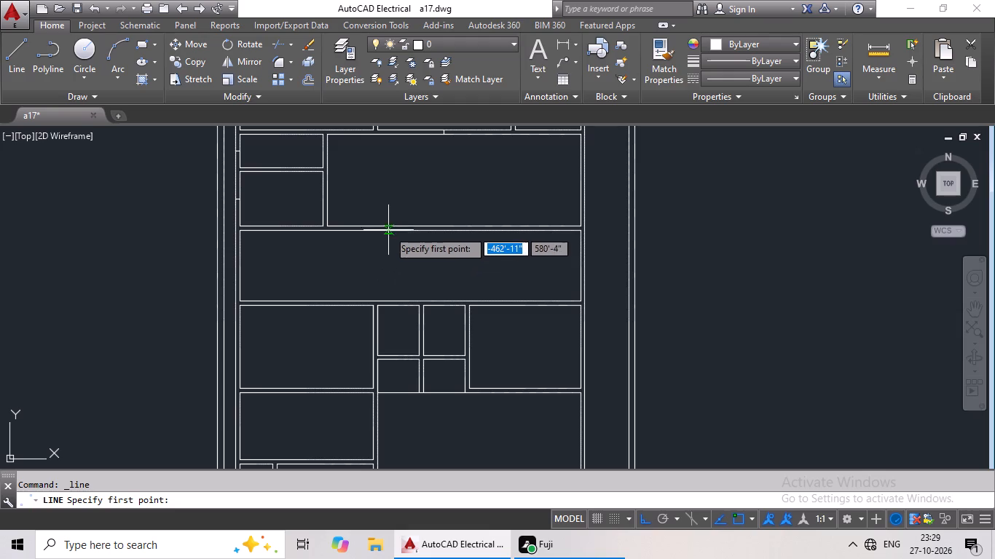
scroll(390, 224, up, 3)
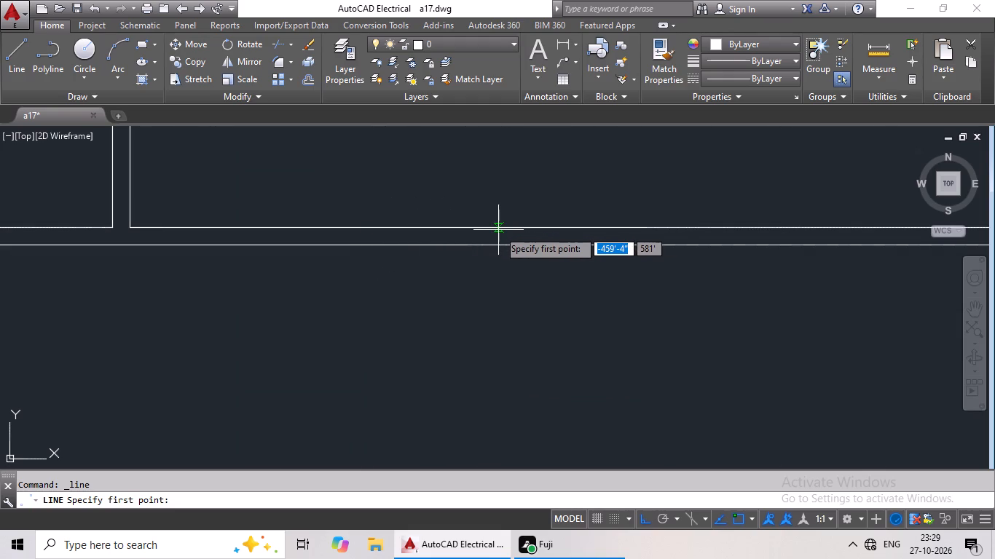
scroll(498, 230, down, 2)
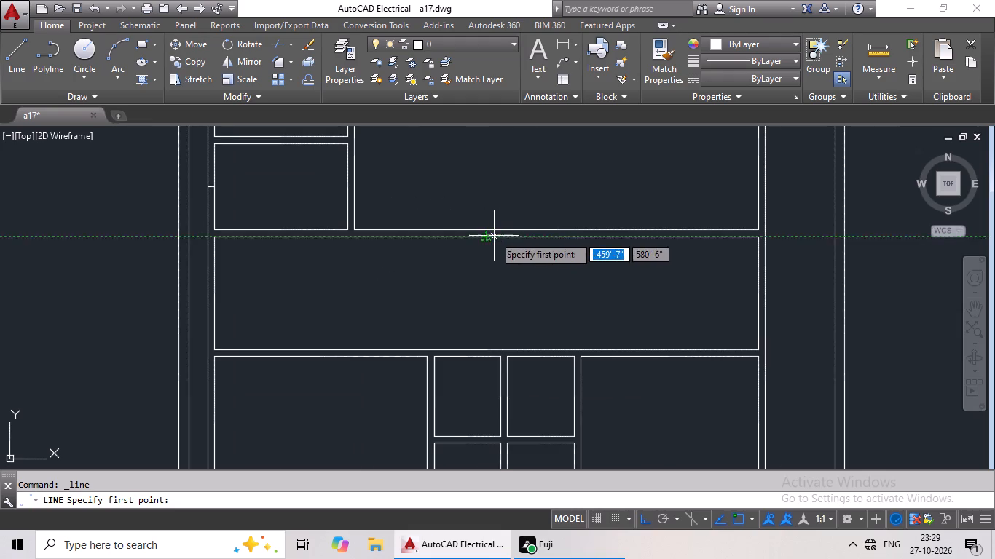
click(487, 238)
scroll(488, 232, up, 3)
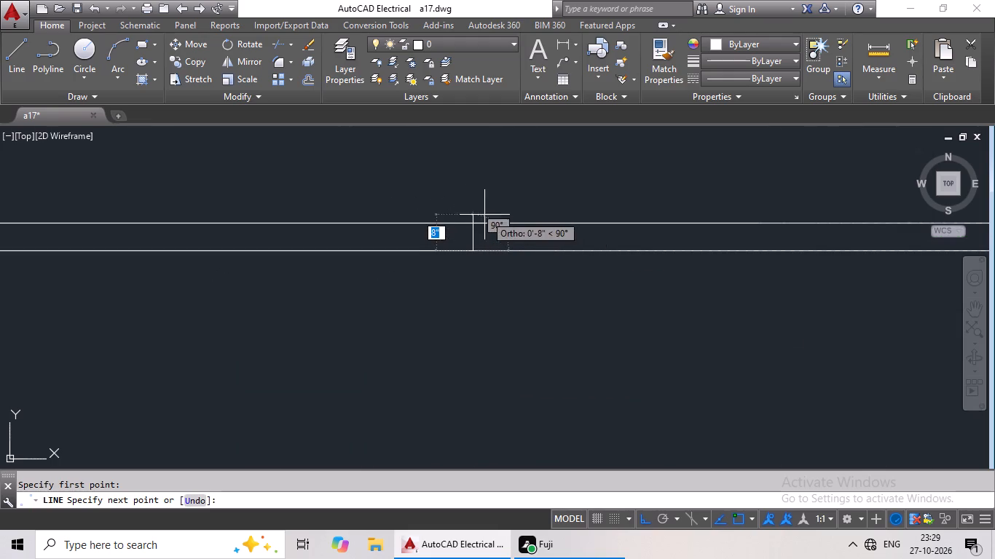
click(473, 225)
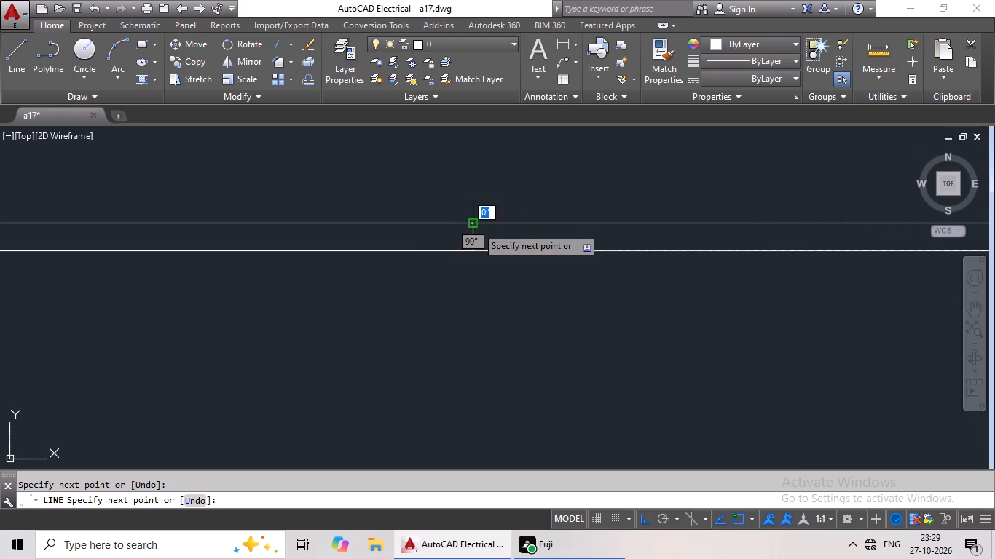
key(Escape)
Draw a second short vertical line across the wall above the wide fifth-row room, about 12' right of its midpoint line.
click(10, 57)
scroll(389, 131, down, 2)
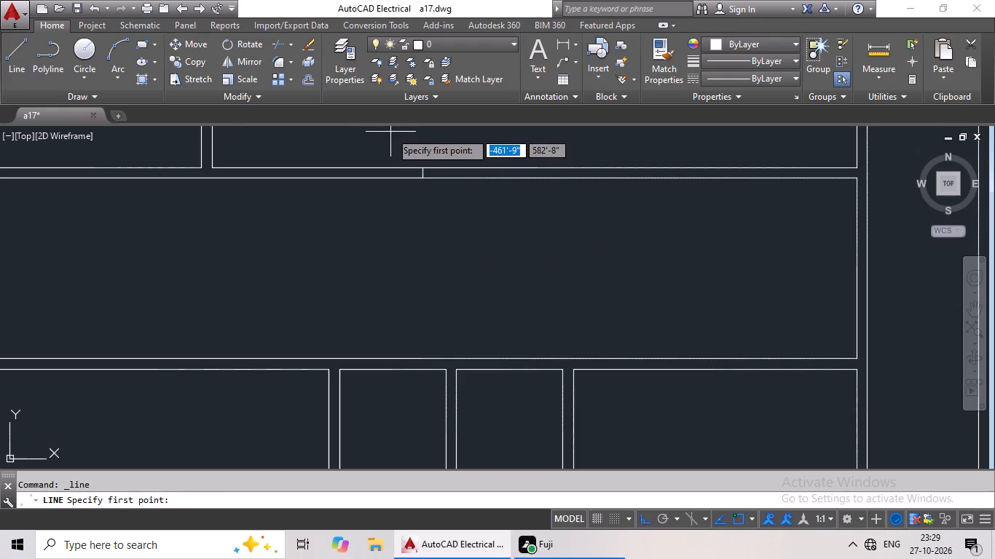
middle_drag(623, 213, 554, 265)
scroll(610, 218, up, 1)
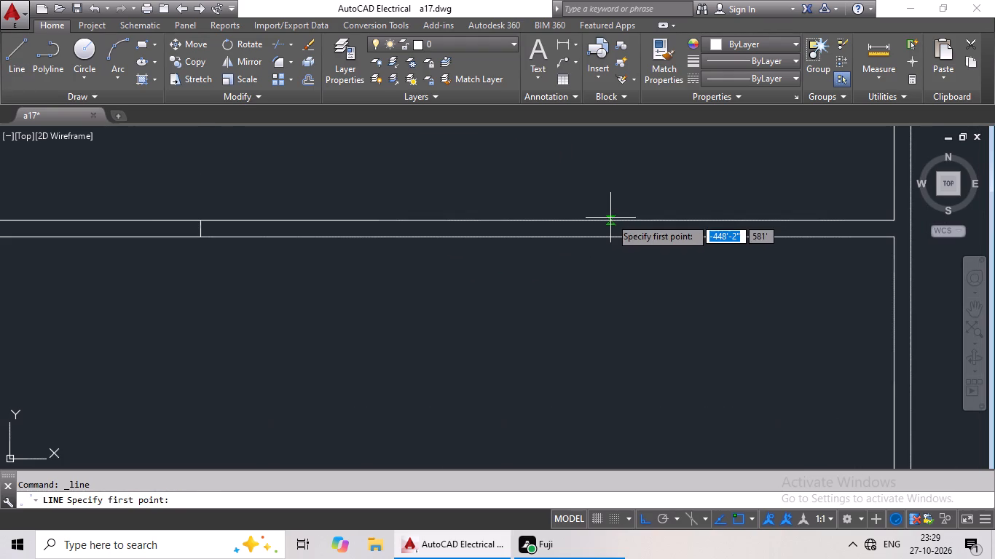
scroll(607, 222, up, 1)
click(607, 222)
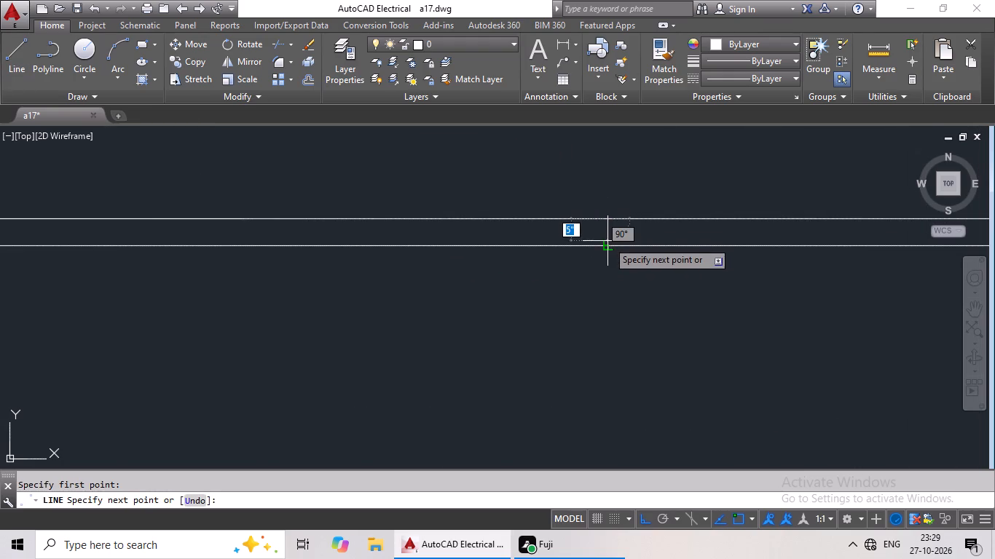
drag(607, 249, 616, 250)
key(Escape)
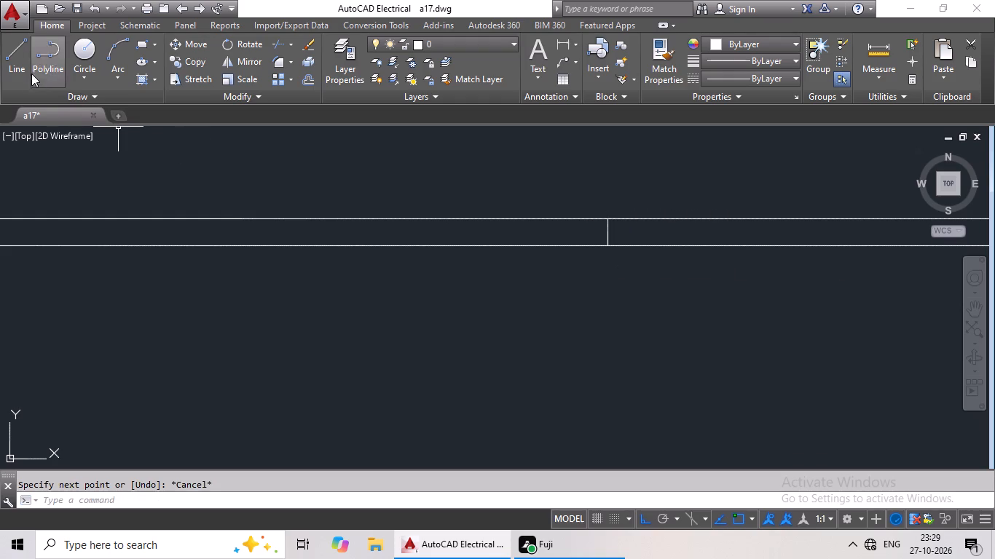
Draw a short horizontal line across the outer left wall at the midpoint of the sixth-row left room's side.
click(23, 64)
scroll(278, 202, down, 4)
middle_drag(278, 221, 480, 184)
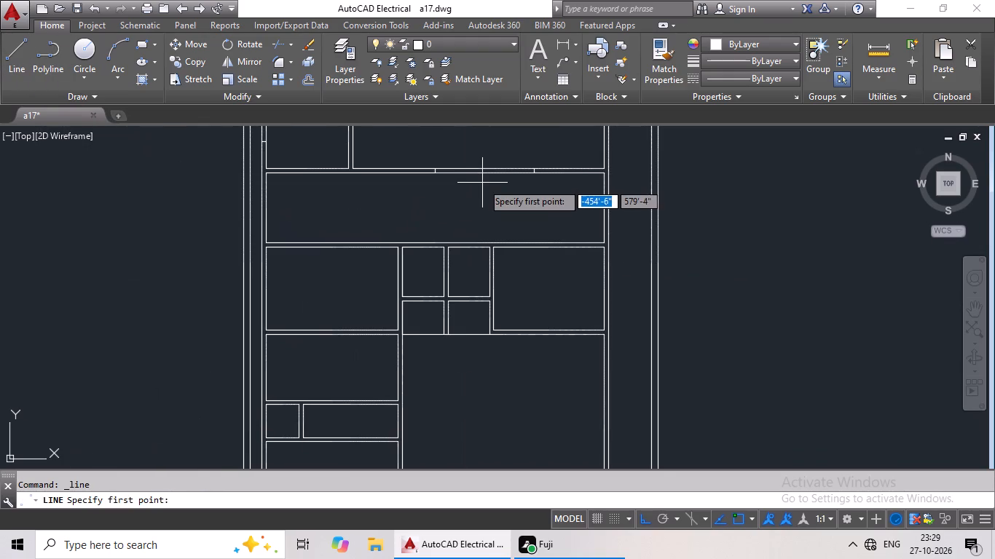
middle_drag(481, 190, 503, 151)
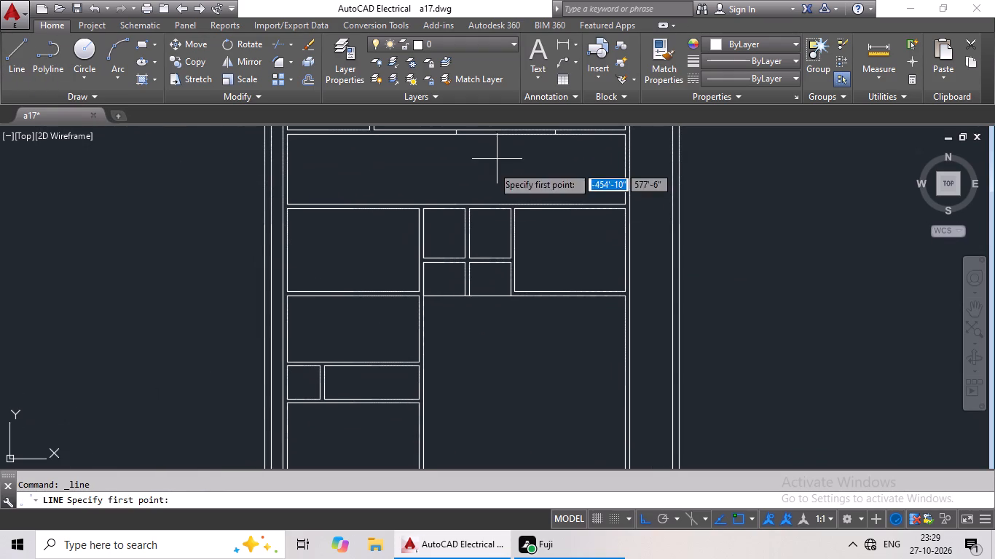
scroll(358, 221, up, 1)
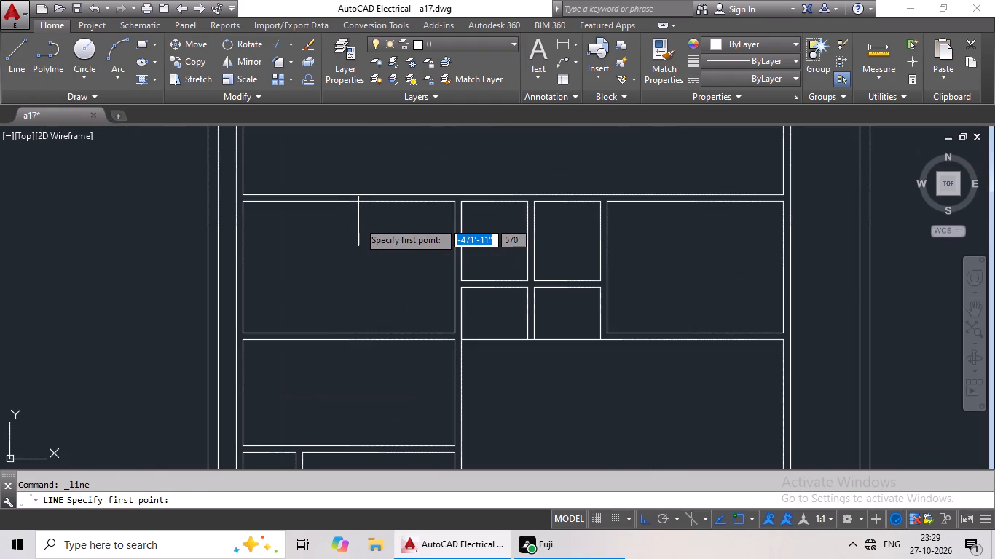
click(243, 269)
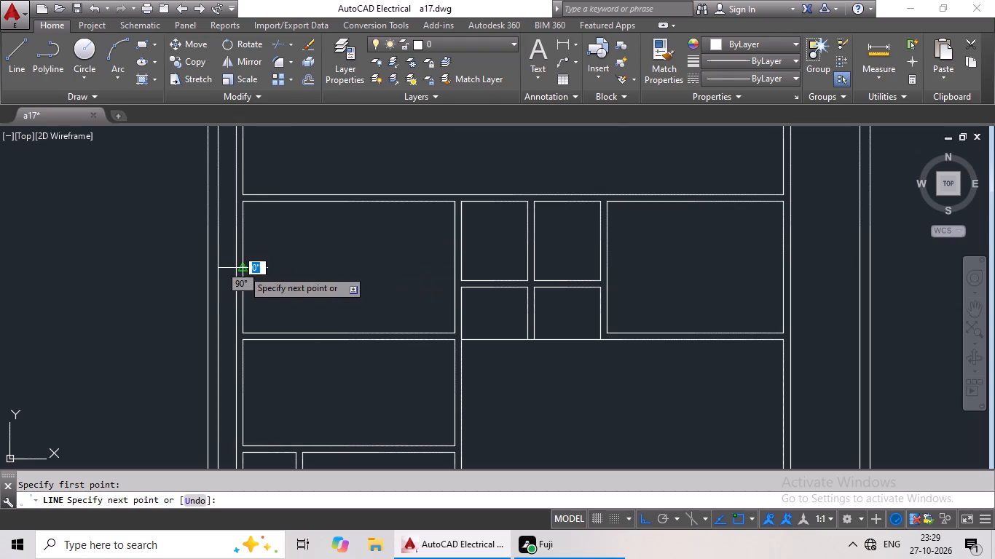
click(237, 268)
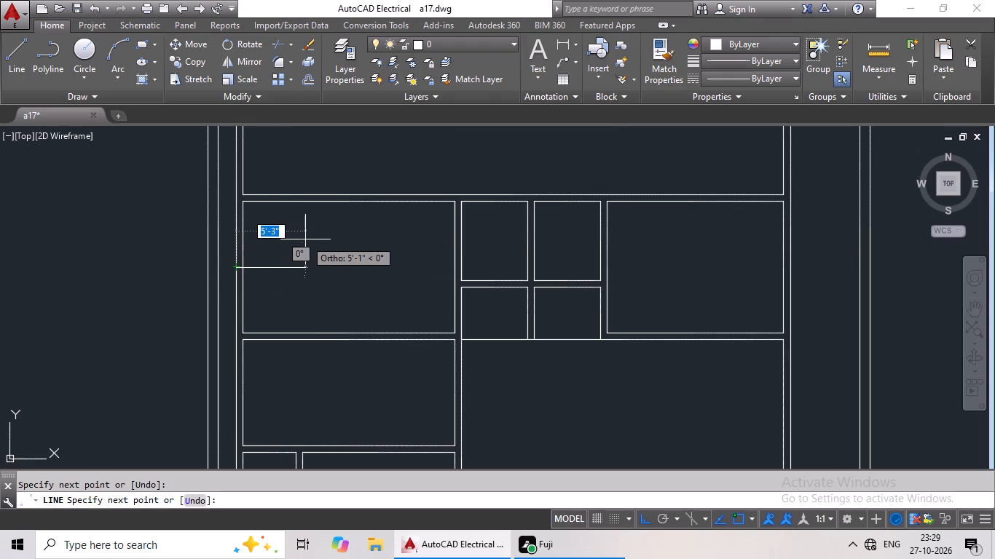
key(Escape)
Draw a short vertical line across the wall above the sixth-row left room, at the midpoint of its upper side.
click(14, 66)
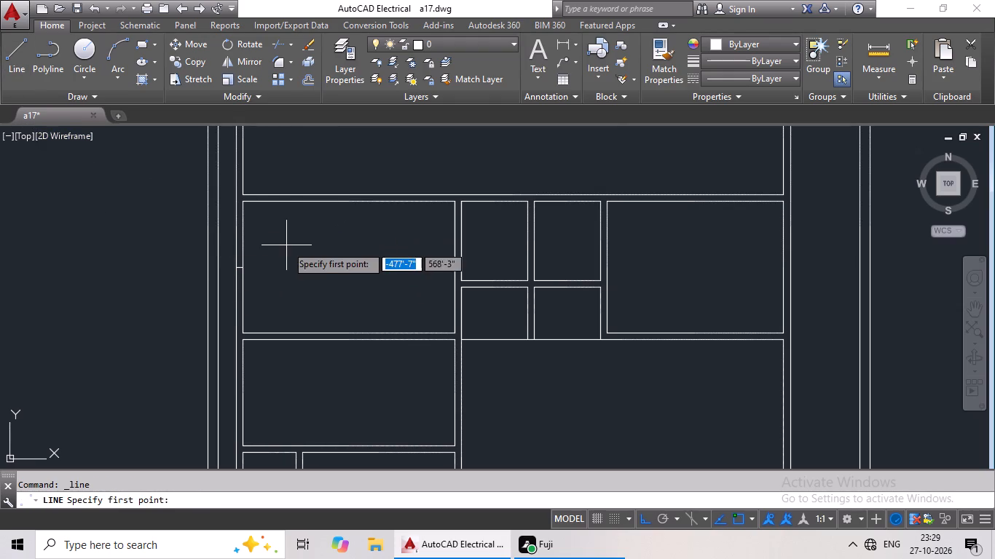
middle_drag(293, 239, 245, 291)
scroll(299, 251, up, 2)
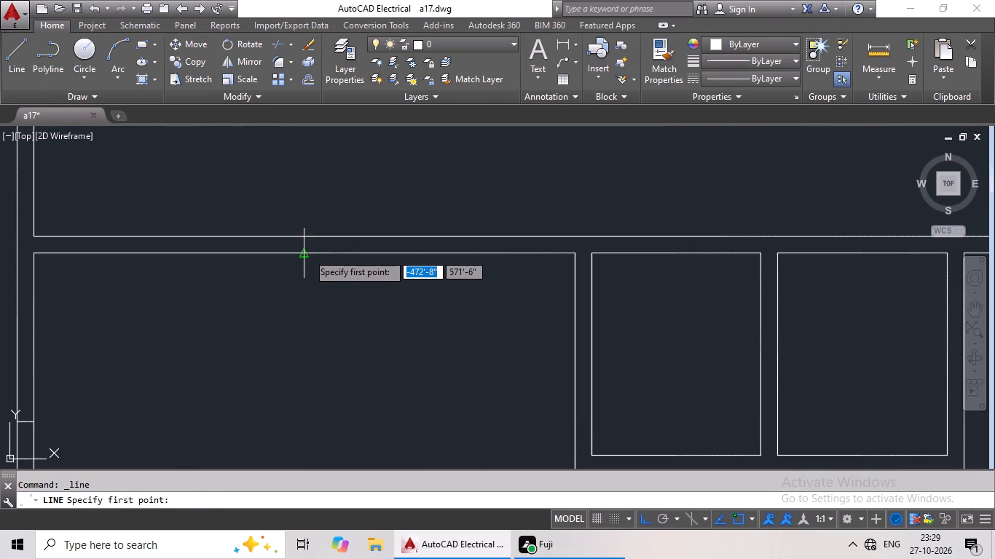
click(305, 255)
click(303, 237)
key(Escape)
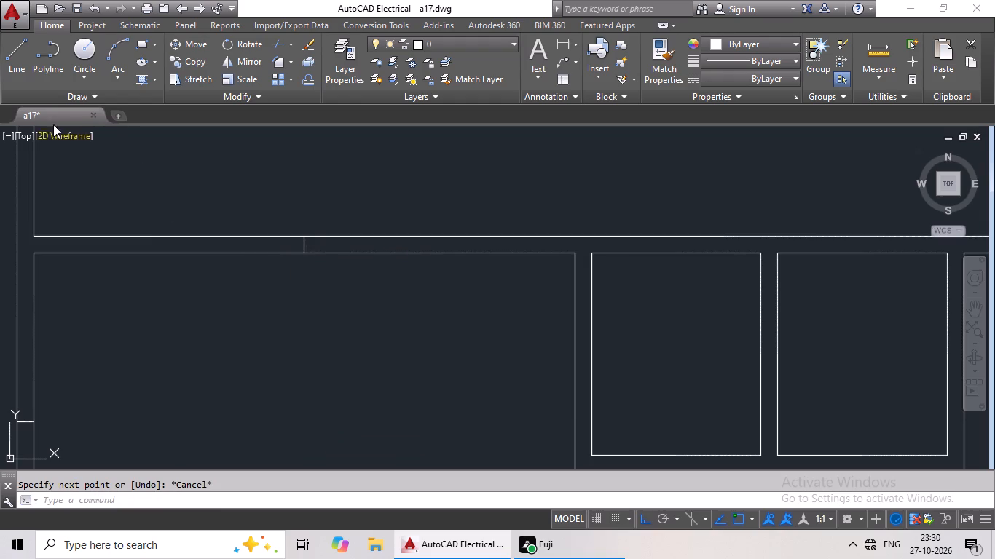
Draw a short vertical line across the wall above the sixth-row's upper-left small room, at the midpoint of its upper side.
click(9, 47)
scroll(181, 247, down, 1)
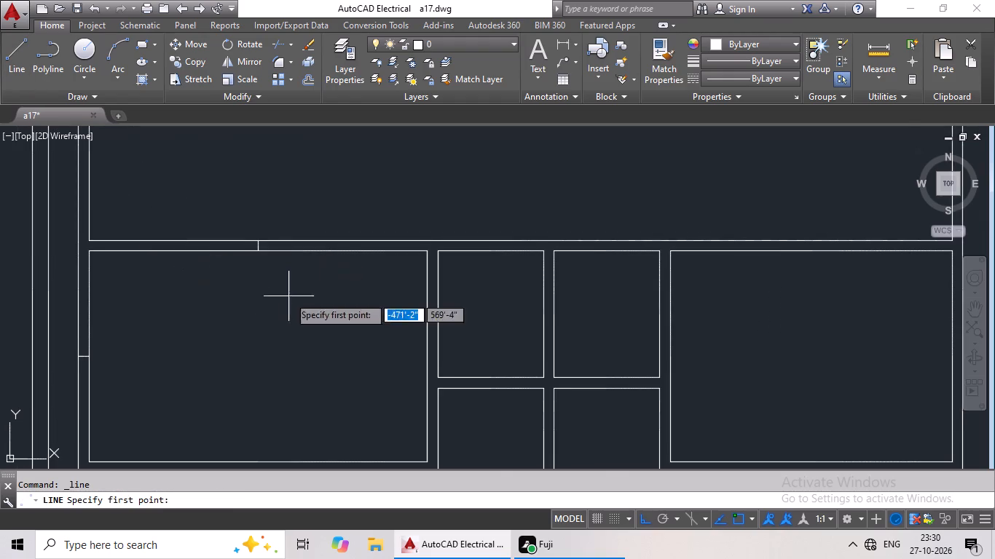
middle_drag(288, 296, 235, 317)
click(433, 274)
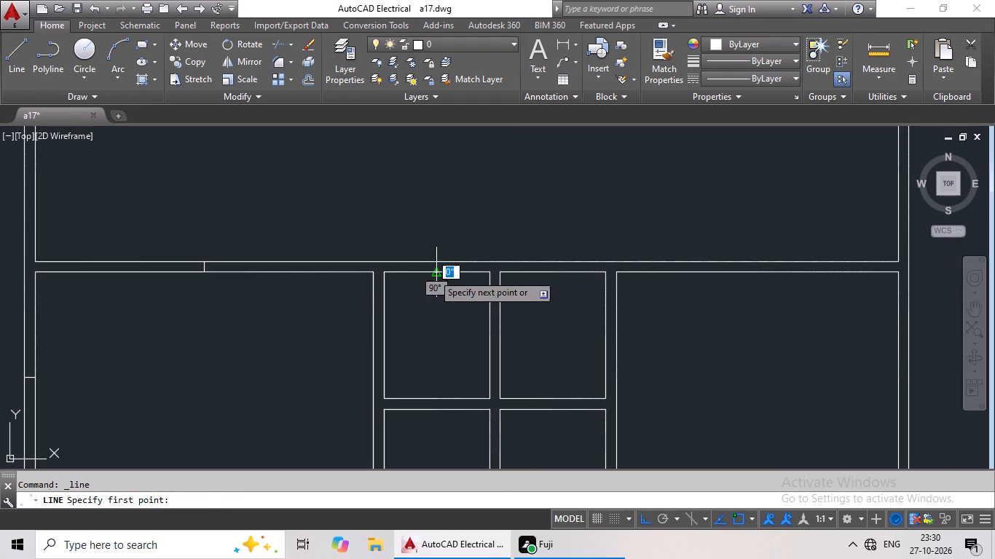
scroll(434, 263, up, 3)
click(436, 251)
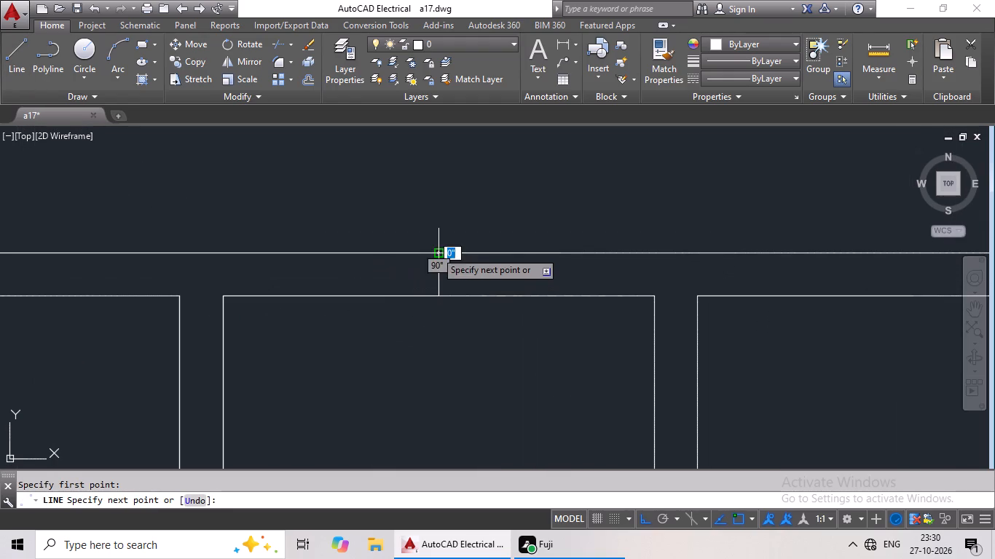
key(Escape)
Draw a short vertical line across the wall above the sixth-row's upper-right small room, at the midpoint of its upper side.
click(15, 60)
scroll(331, 320, down, 1)
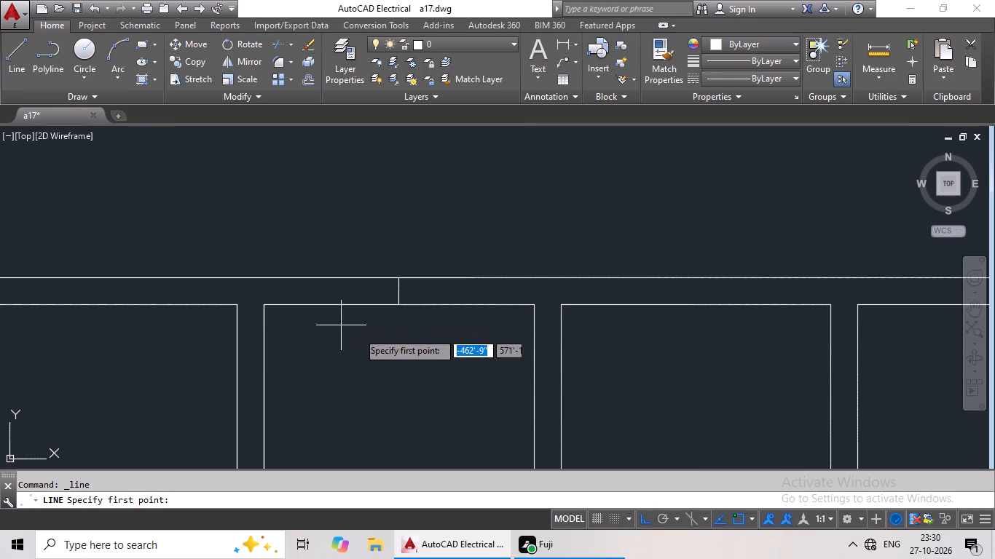
middle_drag(396, 344, 204, 368)
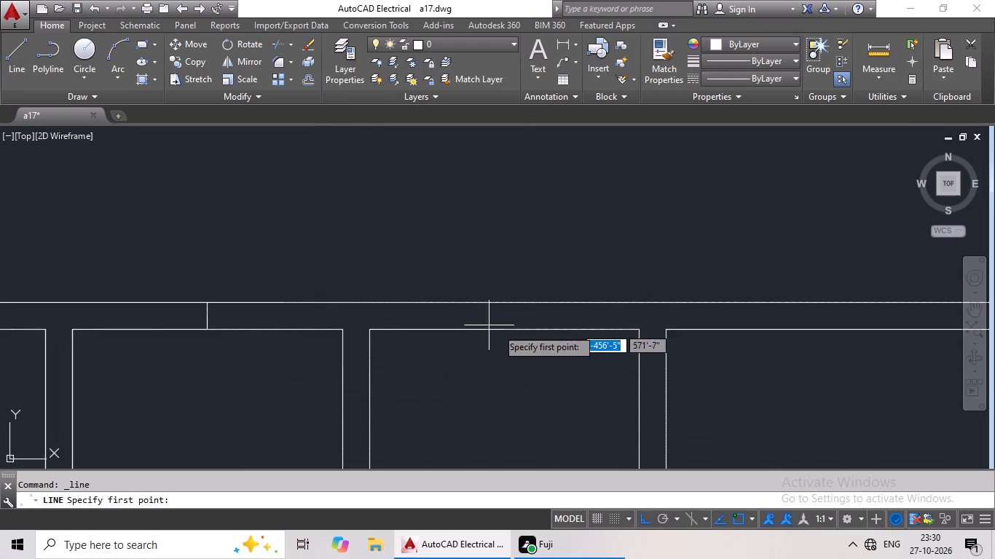
click(506, 330)
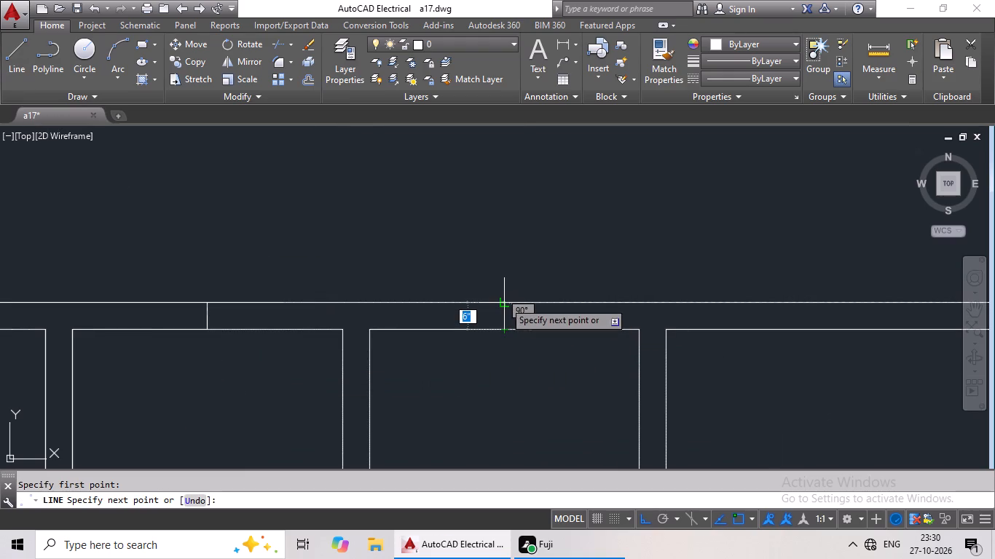
click(504, 301)
key(Escape)
Draw a short vertical line across the wall above the sixth-row right room, at the midpoint of its upper side.
click(10, 70)
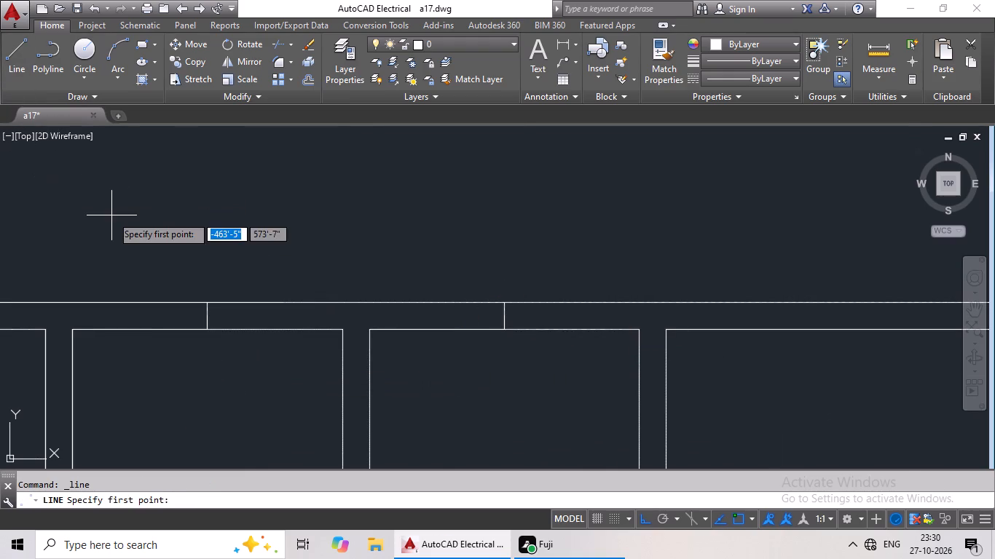
scroll(111, 215, down, 1)
middle_drag(129, 220, 155, 190)
scroll(233, 239, down, 2)
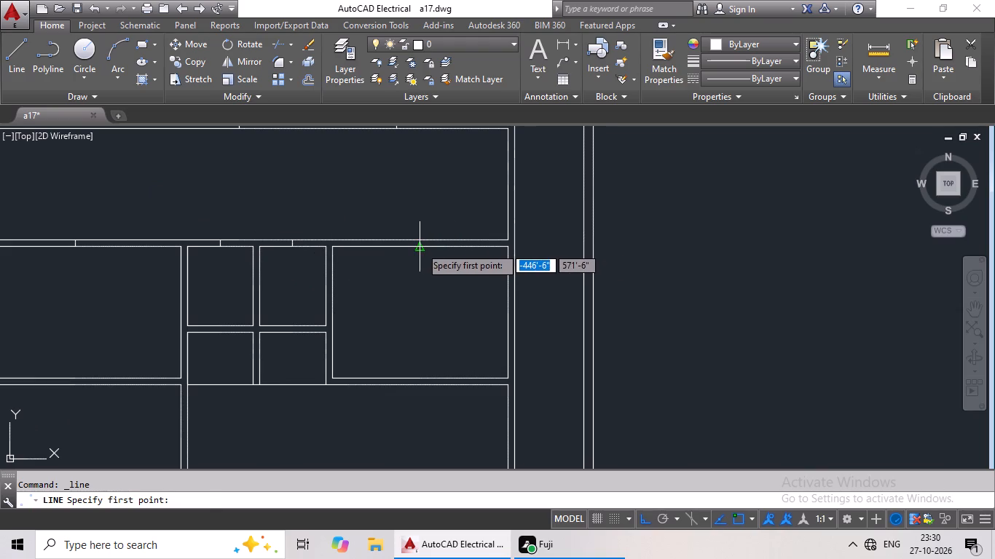
click(420, 247)
scroll(424, 235, up, 3)
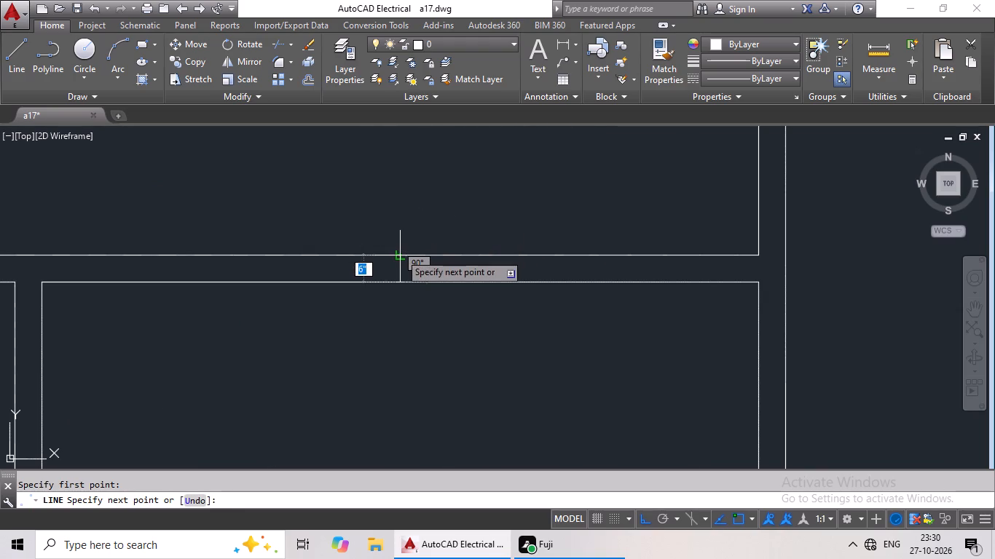
click(400, 253)
key(Escape)
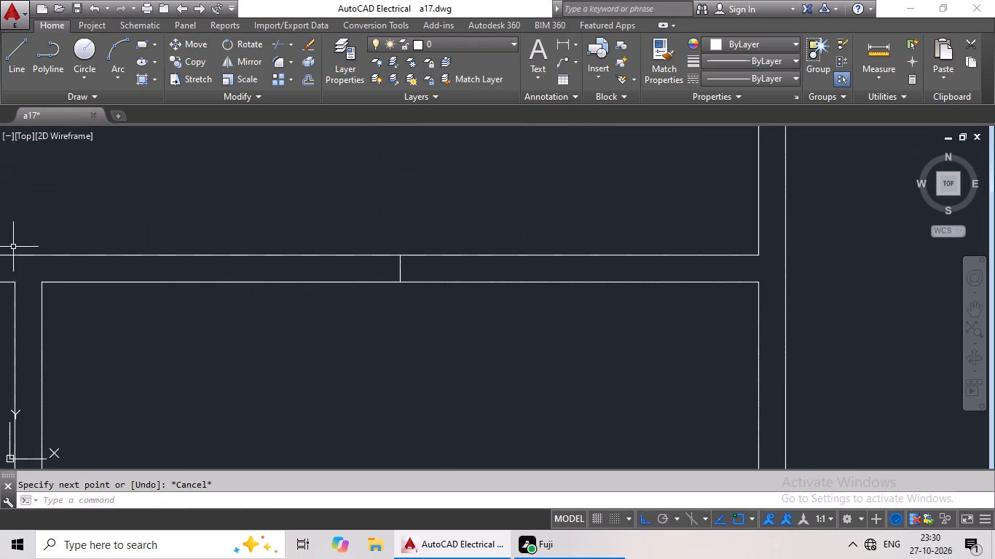
Draw a short horizontal line across the outer wall beside the sixth-row right room, at the midpoint of its right side.
click(23, 49)
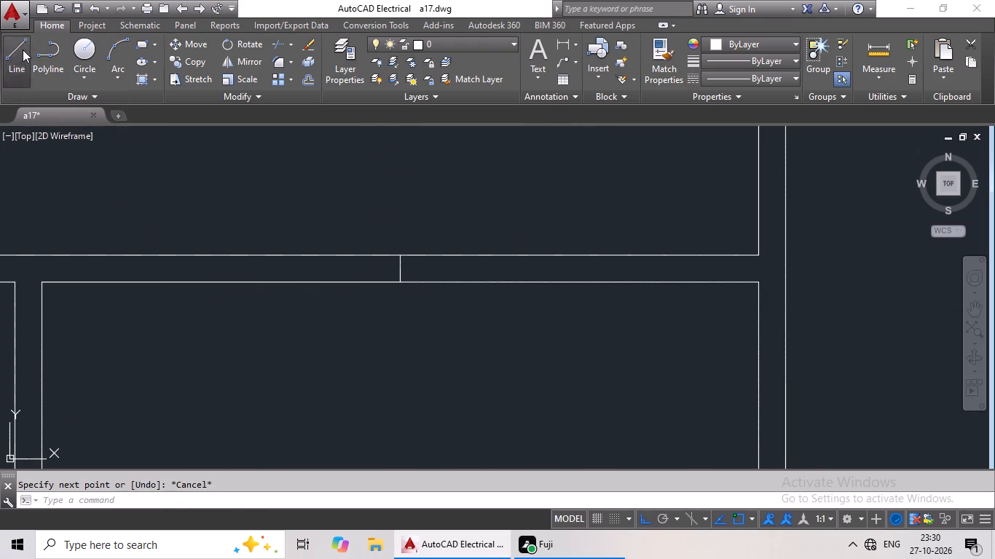
scroll(659, 335, down, 2)
middle_drag(659, 336, 408, 211)
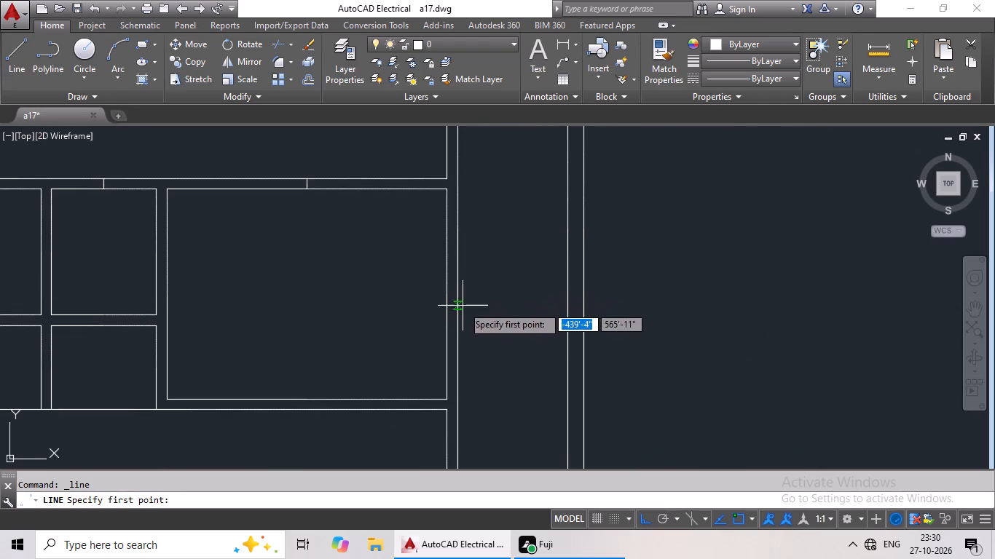
click(444, 296)
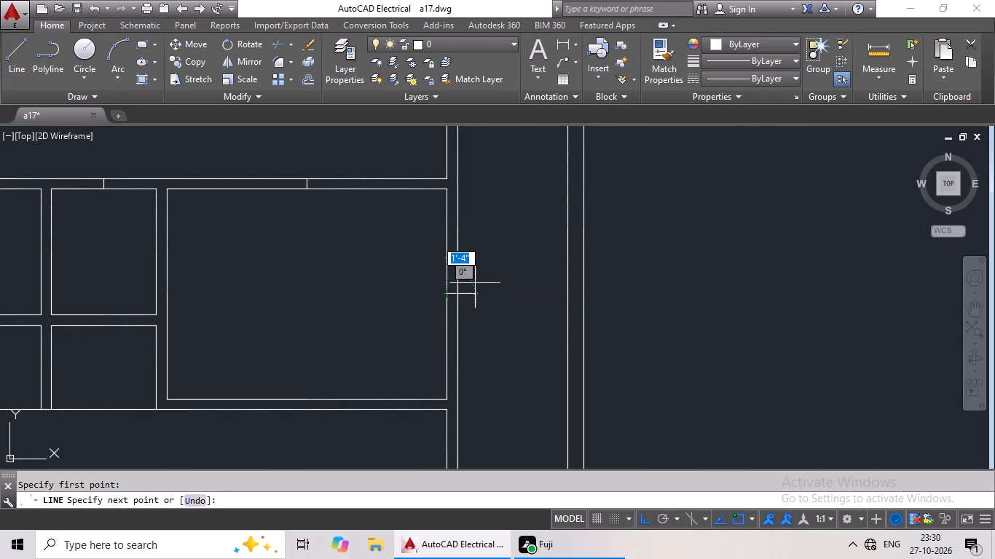
click(461, 292)
key(Escape)
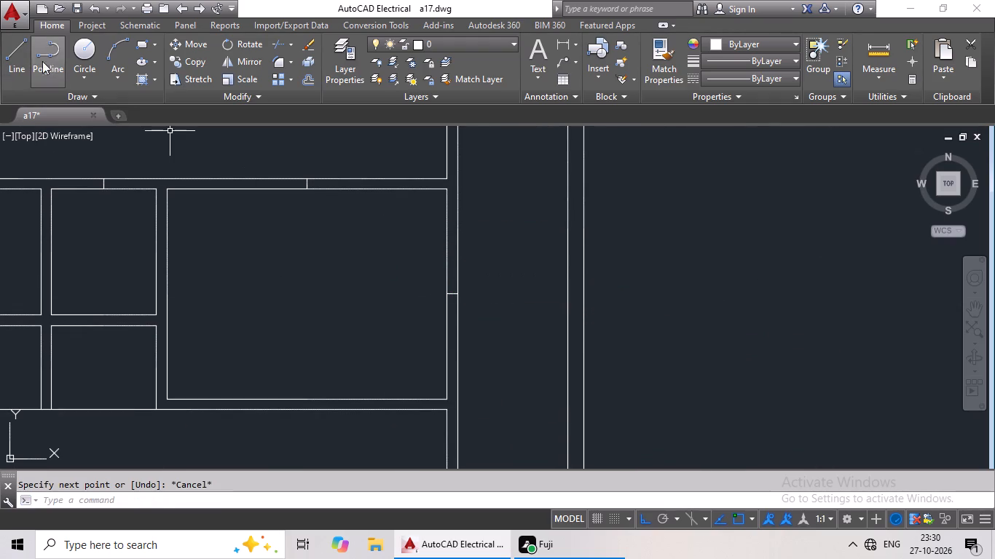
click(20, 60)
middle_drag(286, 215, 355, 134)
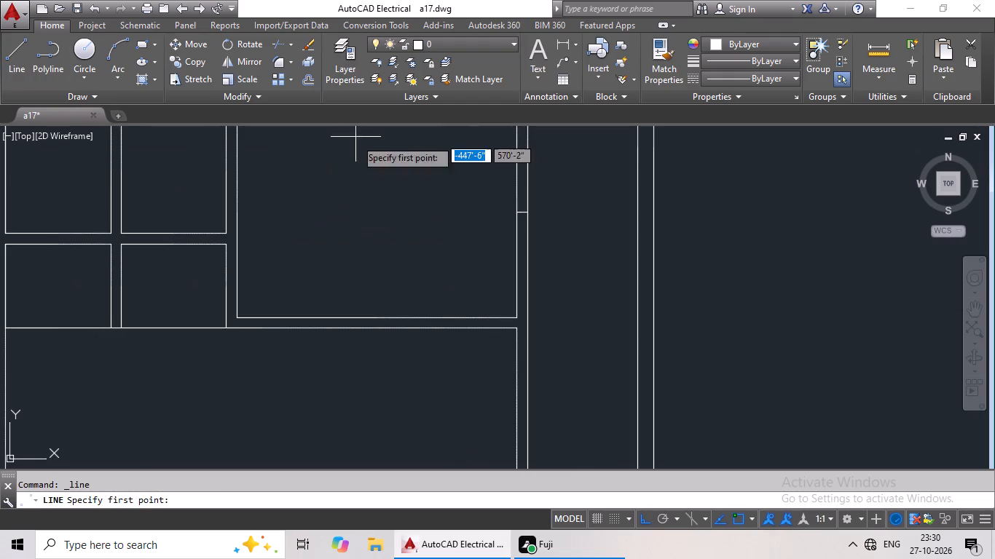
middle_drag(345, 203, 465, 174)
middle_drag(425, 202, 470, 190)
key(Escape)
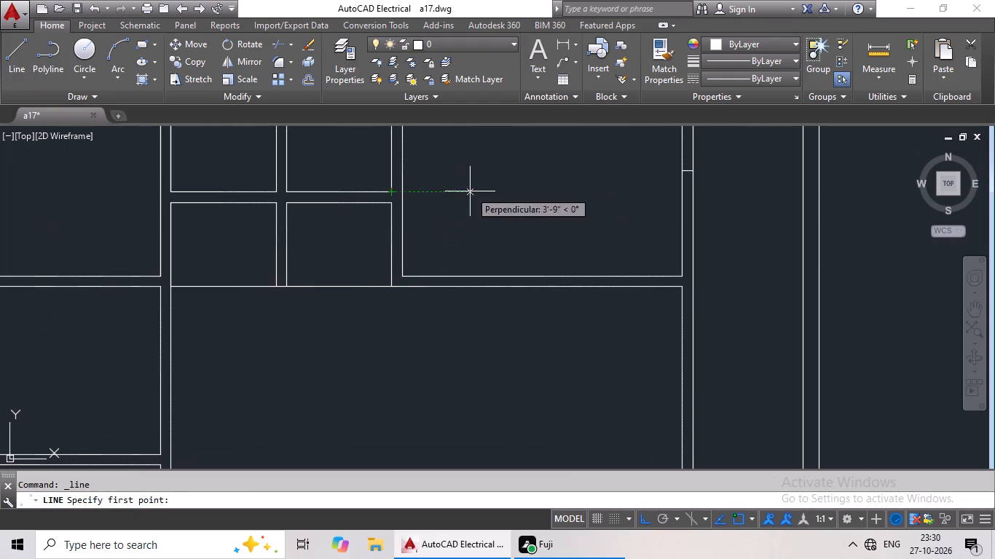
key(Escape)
Extend the upper wall line of the sixth row's lower-right small room across the gap toward the lower-left small room.
key(e)
key(x)
key(space)
key(space)
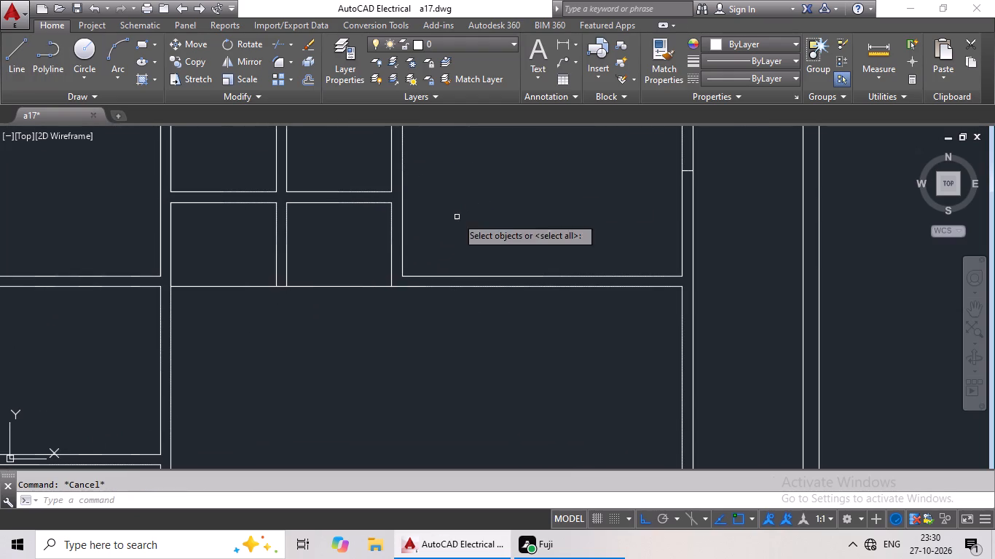
click(291, 202)
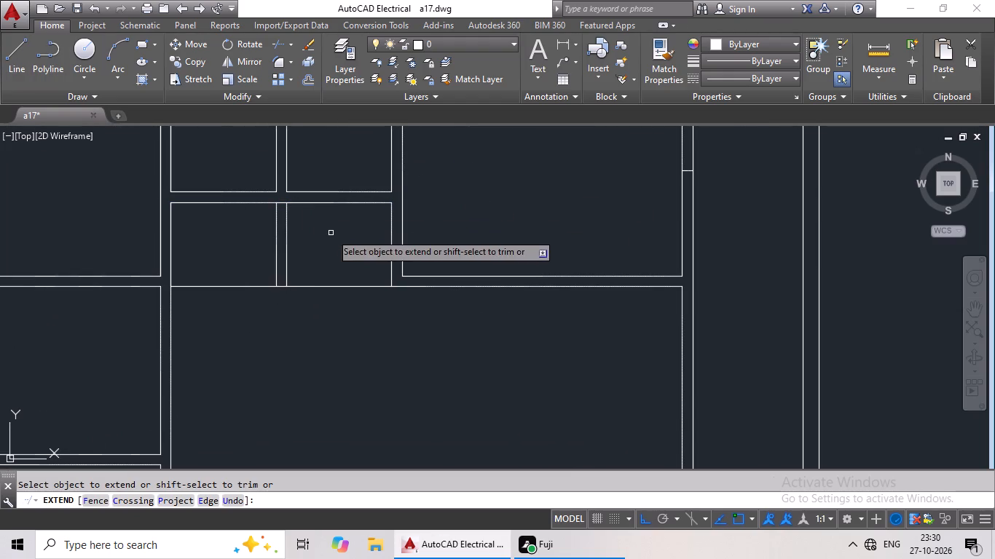
key(Escape)
key(Escape)
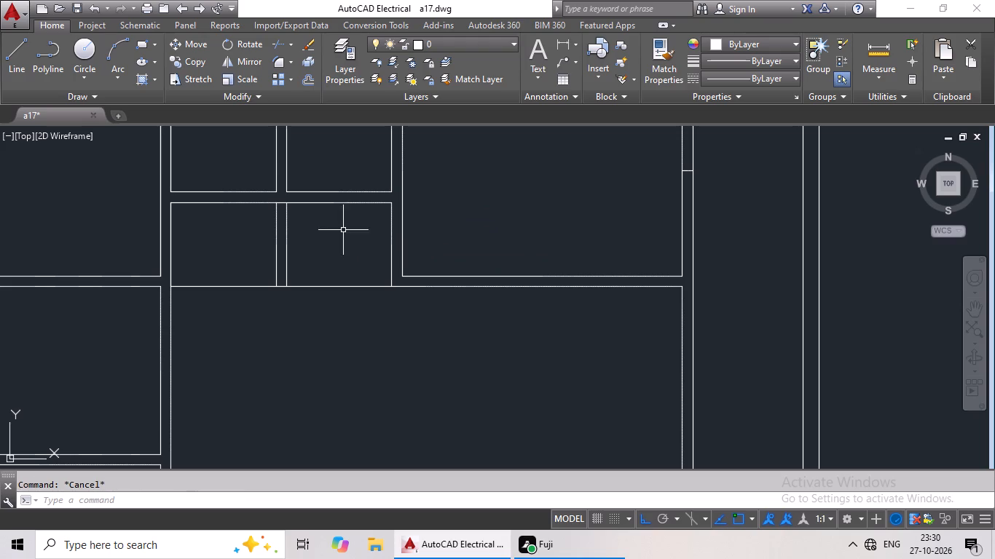
Draw a short horizontal line across the outer wall of the room below the sixth-row left room, at its left side's midpoint.
click(13, 60)
scroll(457, 360, down, 2)
middle_drag(458, 360, 464, 355)
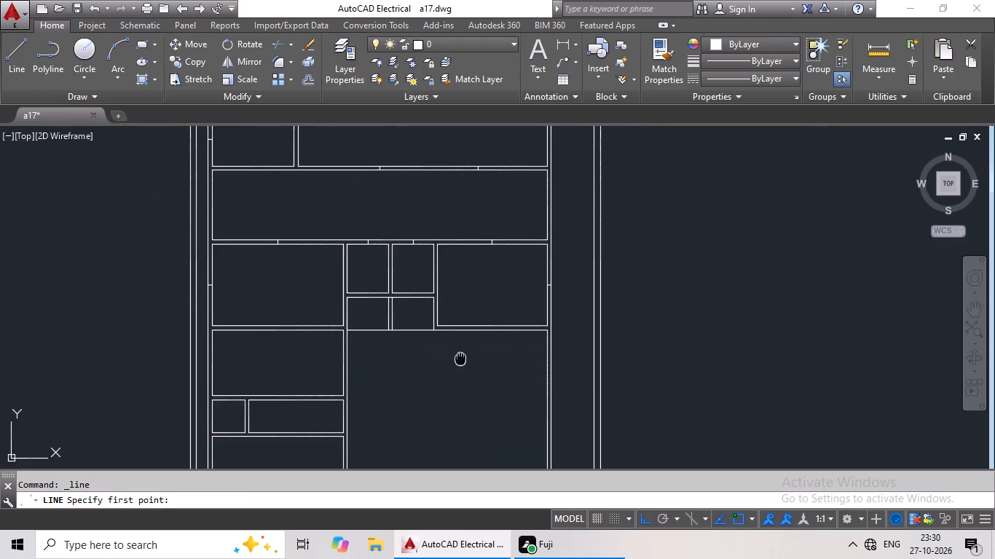
middle_drag(464, 355, 513, 292)
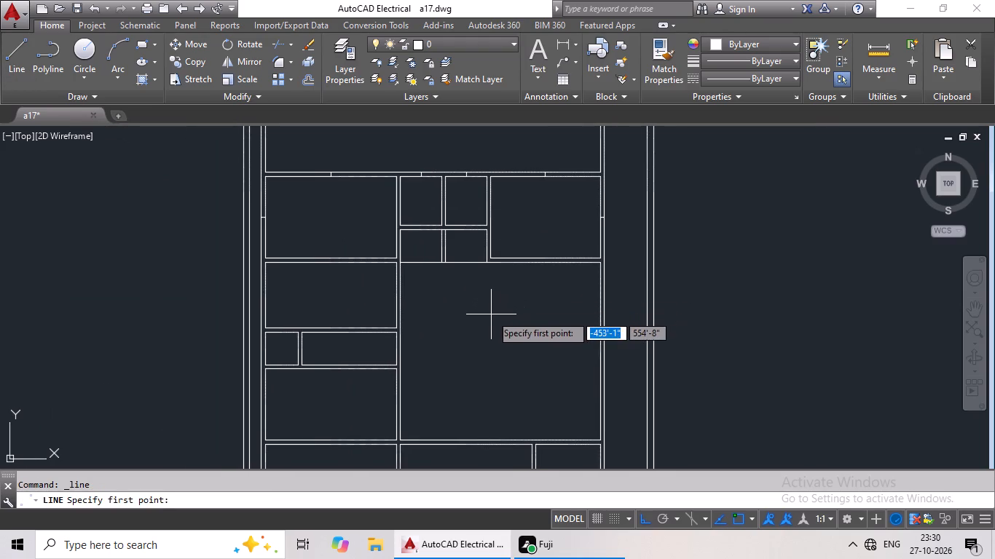
click(266, 296)
scroll(266, 296, up, 3)
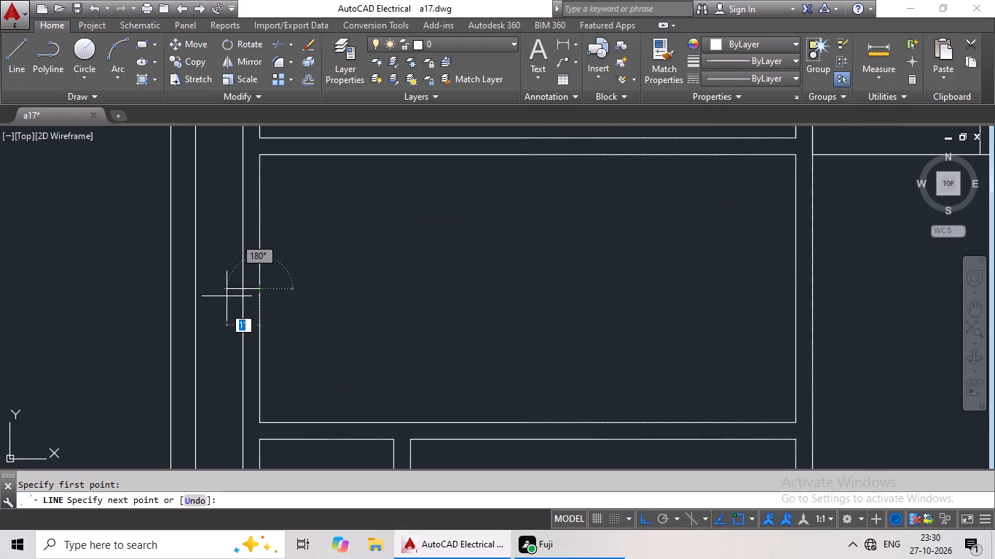
click(242, 286)
key(Escape)
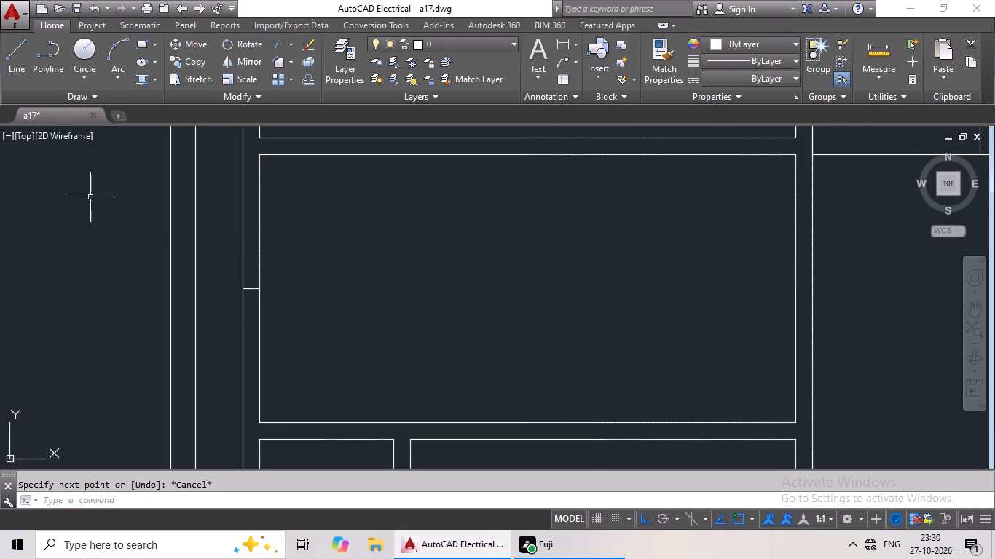
Draw a short horizontal line across the outer wall beside the small left room in the eighth row, at its left side's midpoint.
click(12, 68)
scroll(545, 367, down, 1)
middle_drag(548, 361, 549, 360)
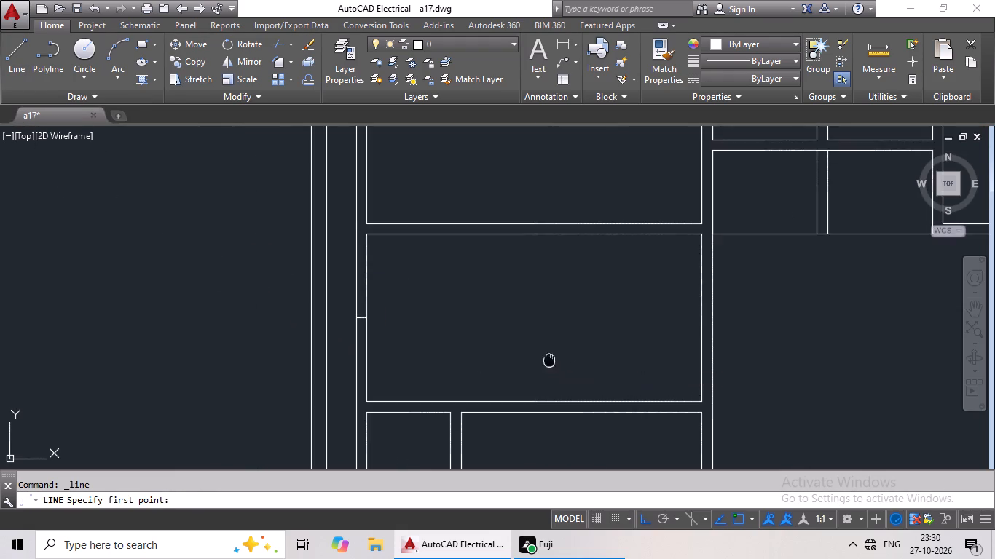
middle_drag(549, 360, 599, 239)
click(421, 333)
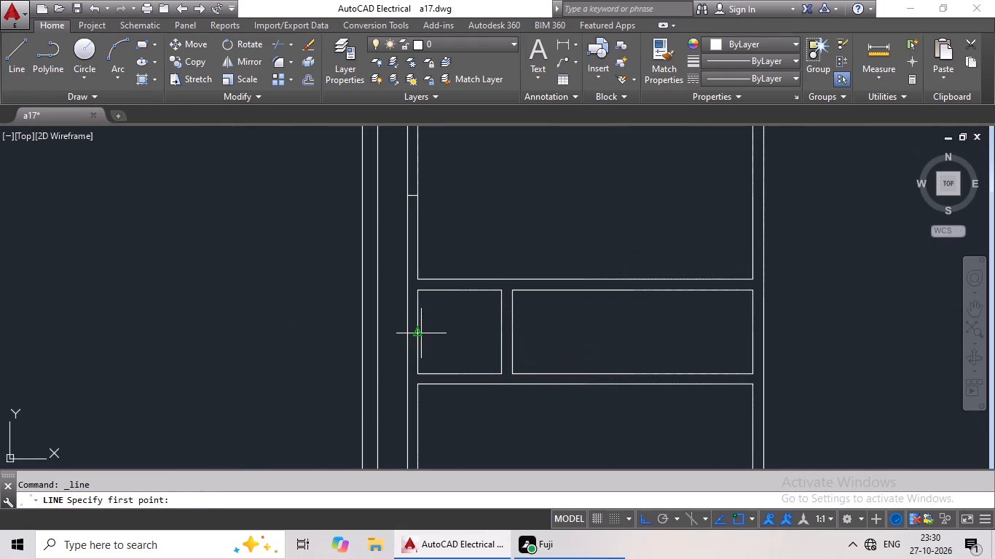
click(406, 334)
key(Escape)
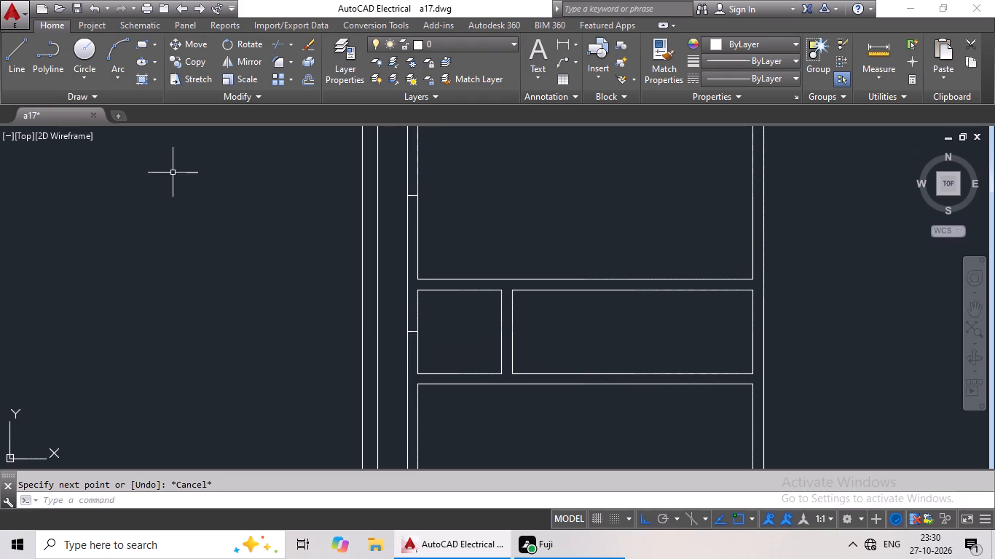
Draw a short horizontal line across the outer wall of the room directly below that small left room, at its left side's midpoint.
click(23, 62)
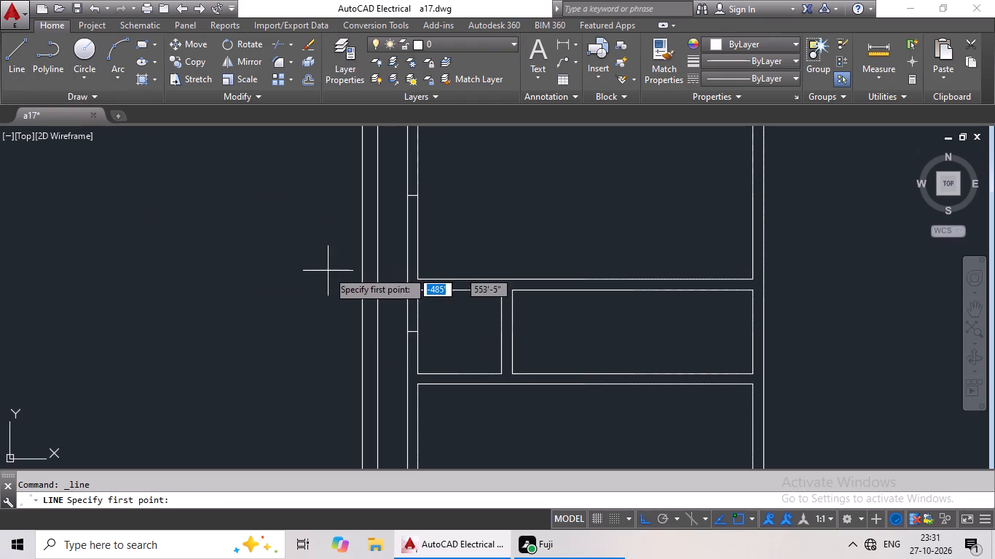
scroll(417, 298, down, 1)
middle_drag(417, 297, 465, 208)
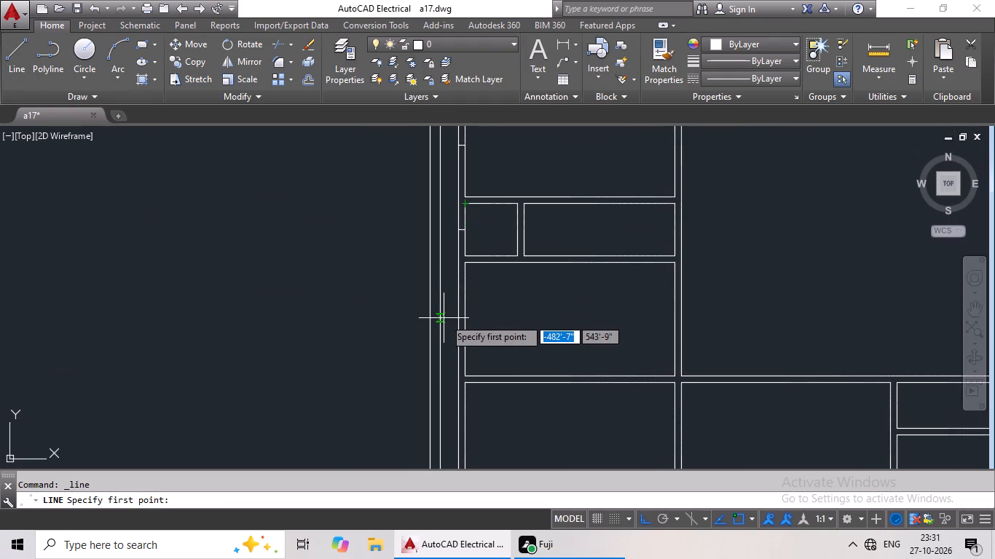
click(464, 323)
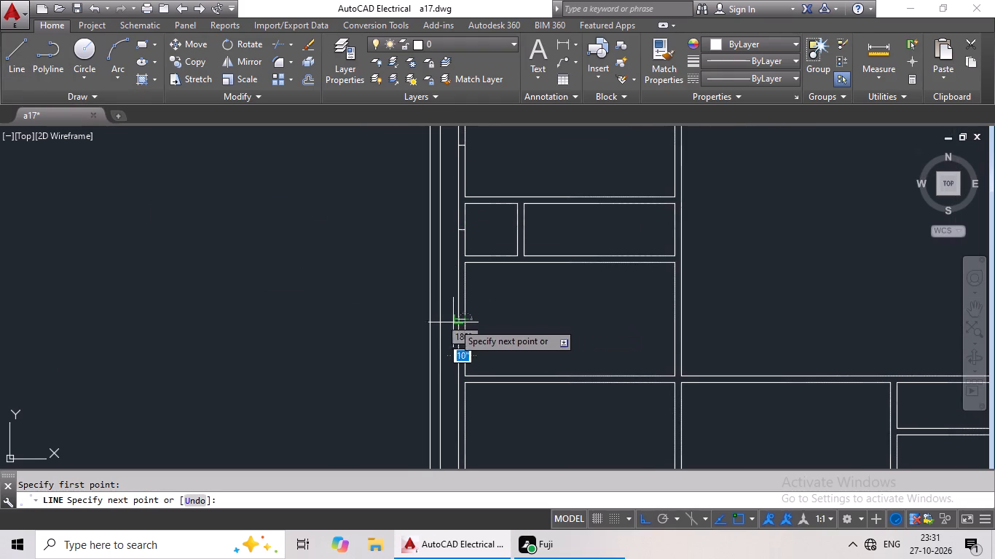
scroll(457, 322, up, 3)
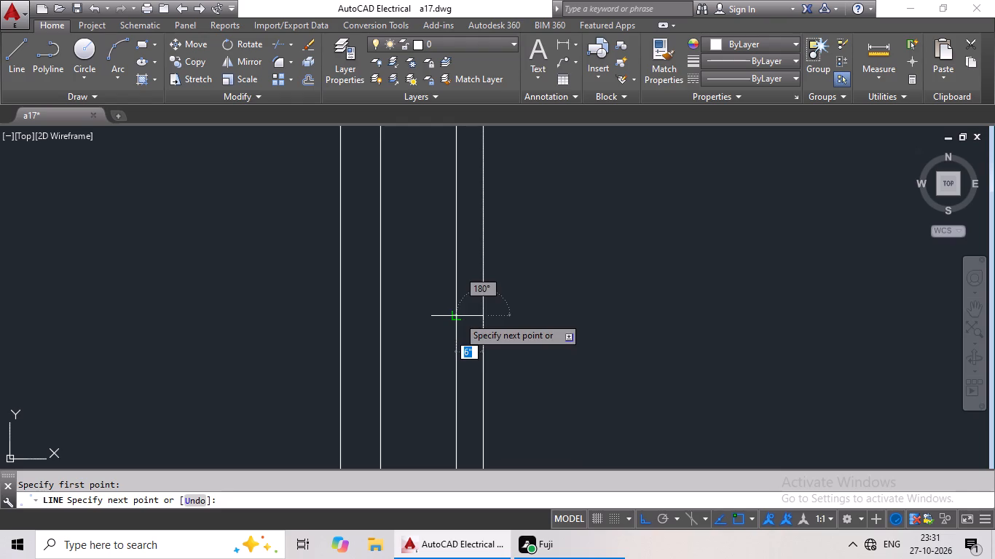
click(458, 317)
key(Escape)
Draw a short horizontal line across the outer wall beside the second-to-last row's left room, at the midpoint of its left side.
click(9, 58)
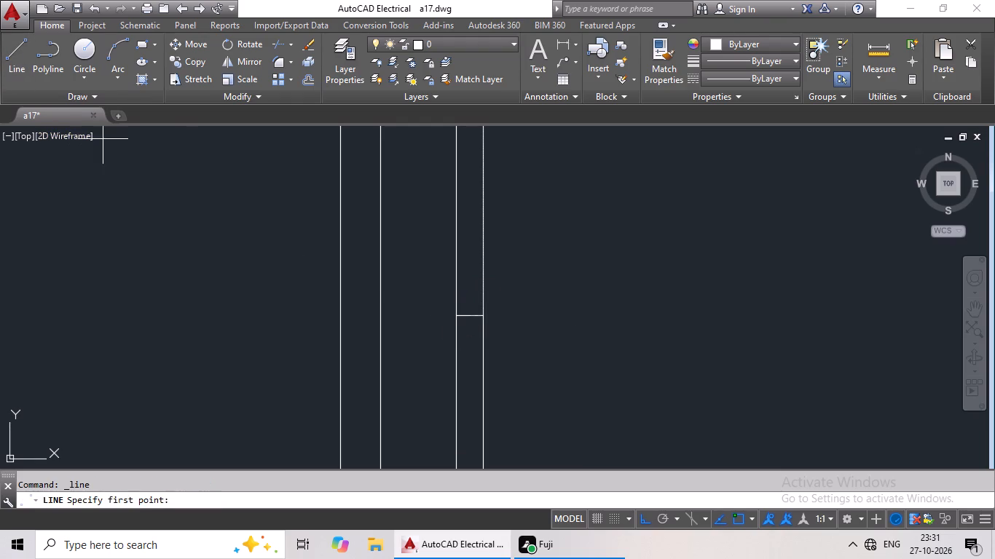
scroll(494, 318, down, 1)
middle_drag(548, 360, 559, 309)
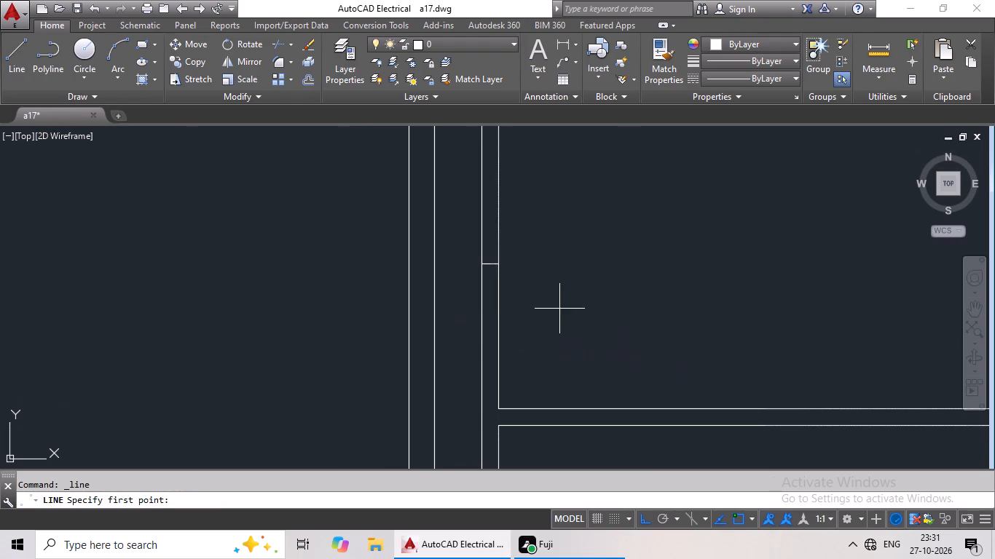
middle_drag(647, 317, 565, 316)
scroll(562, 330, down, 2)
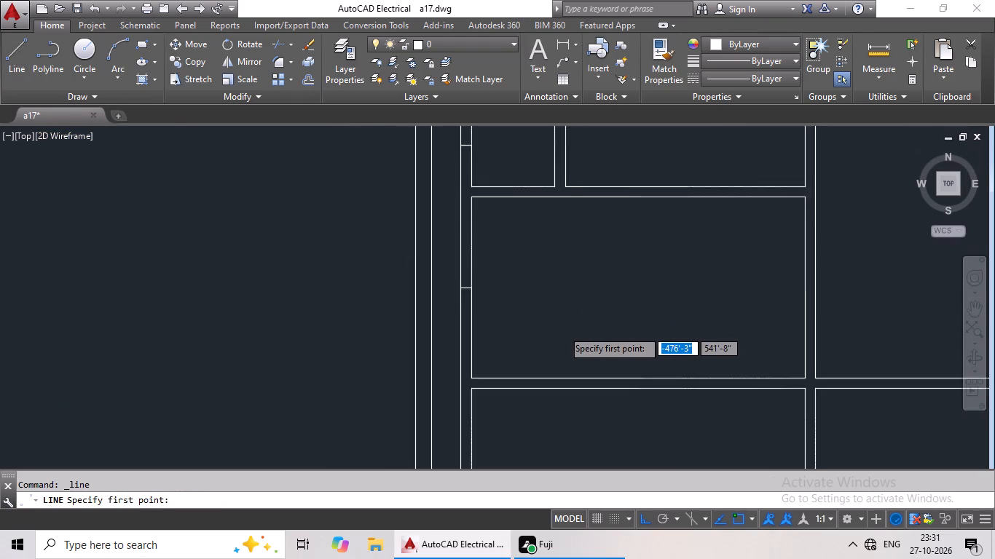
middle_drag(599, 301, 573, 263)
middle_drag(583, 303, 587, 247)
middle_drag(558, 357, 565, 312)
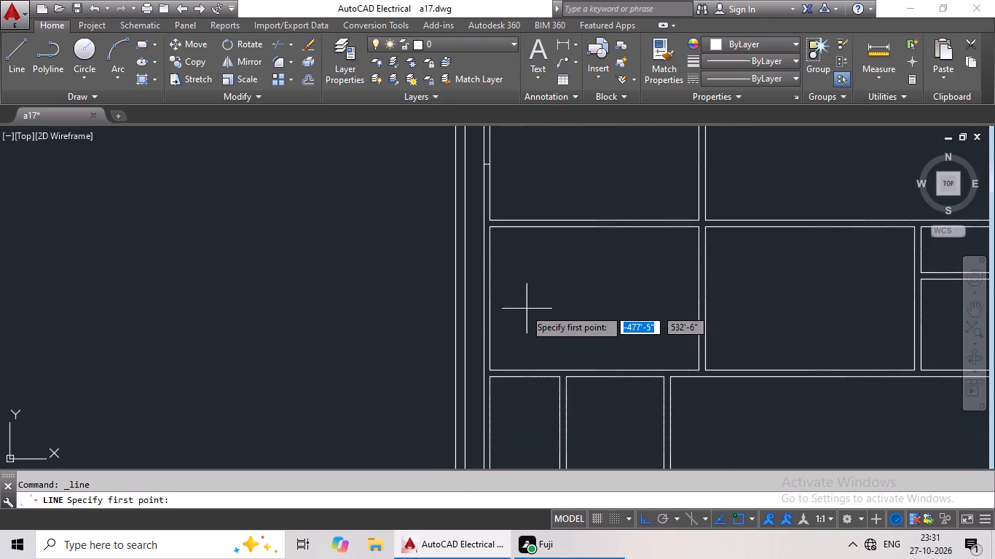
click(489, 302)
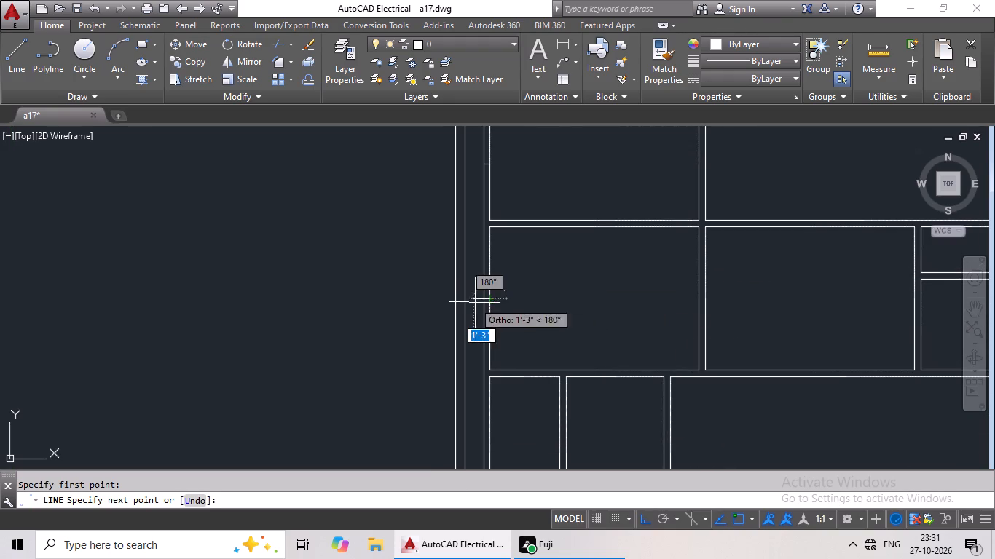
scroll(483, 304, up, 4)
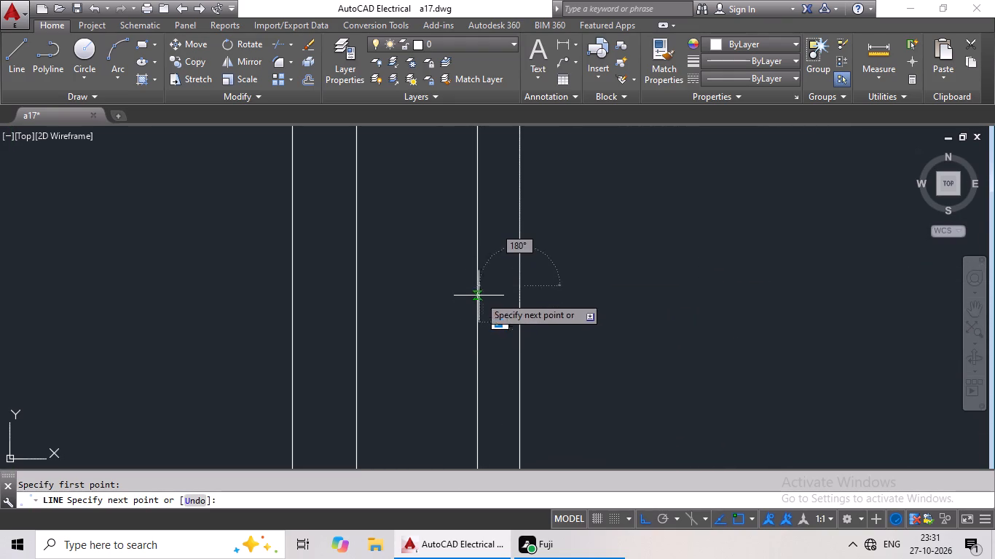
click(477, 284)
key(Escape)
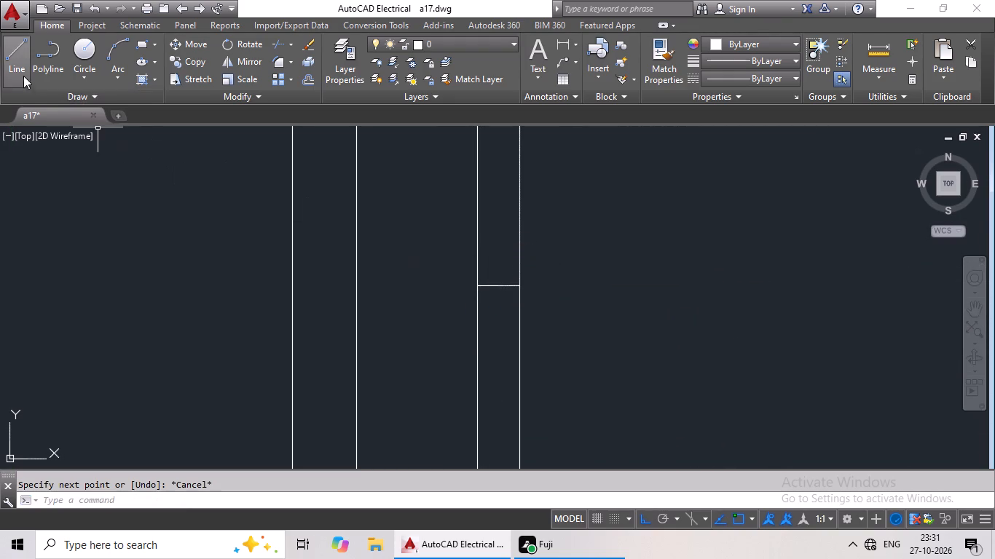
Draw a short vertical line across the outer wall below the bottom row's second room from the left, at its lower side's midpoint.
click(21, 73)
scroll(675, 378, down, 1)
middle_drag(675, 376, 675, 375)
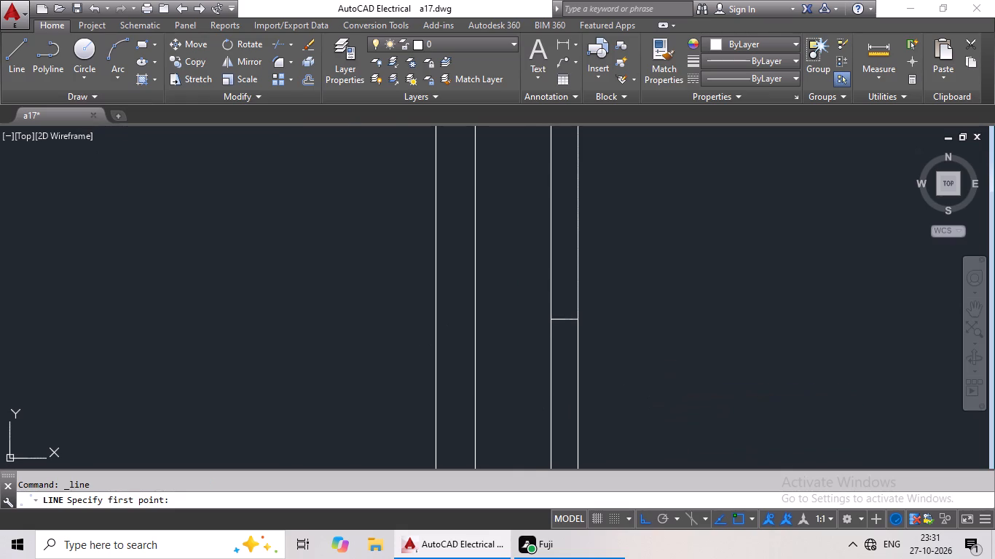
middle_drag(675, 375, 632, 292)
middle_drag(655, 353, 655, 215)
scroll(653, 242, down, 2)
middle_drag(680, 298, 565, 234)
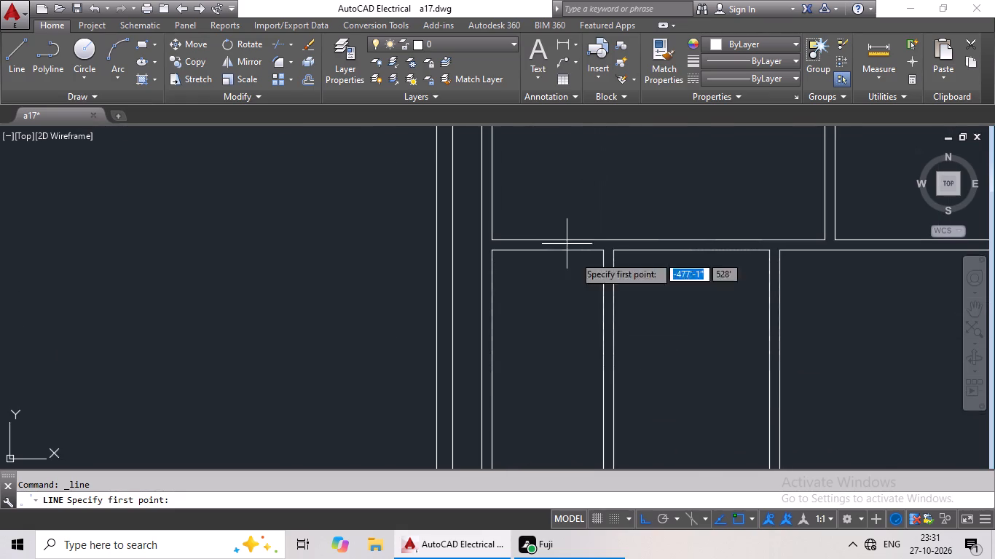
middle_drag(646, 372, 565, 264)
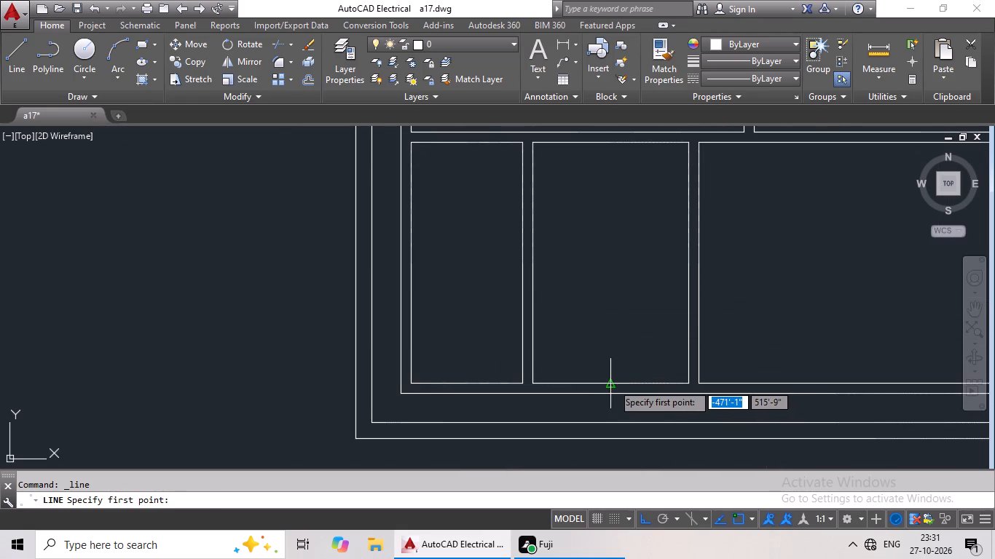
click(613, 383)
click(611, 397)
key(Escape)
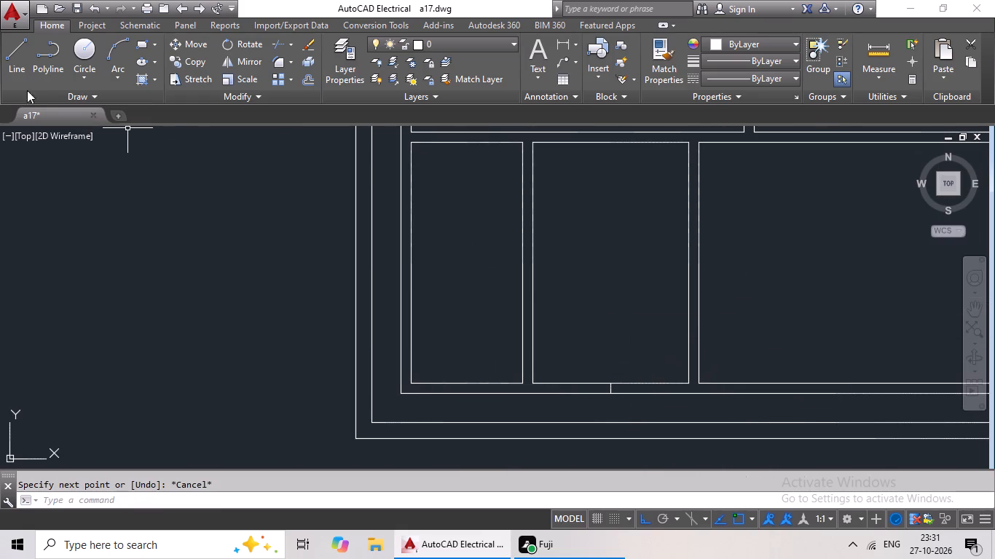
Draw a short vertical line across the wall below the second-to-last row's middle room, at the midpoint of its lower side.
click(11, 54)
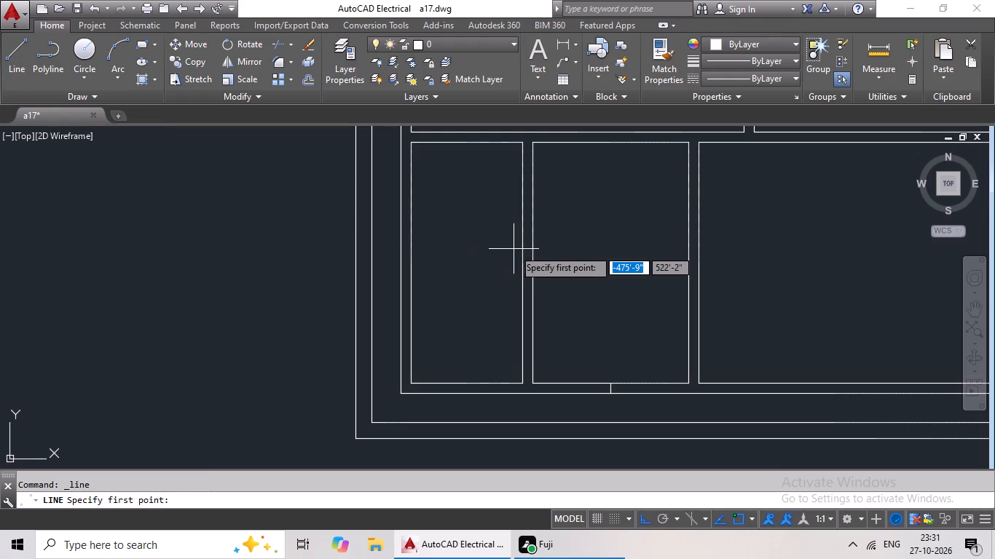
middle_drag(524, 245, 393, 275)
scroll(575, 250, down, 1)
middle_drag(599, 226, 510, 346)
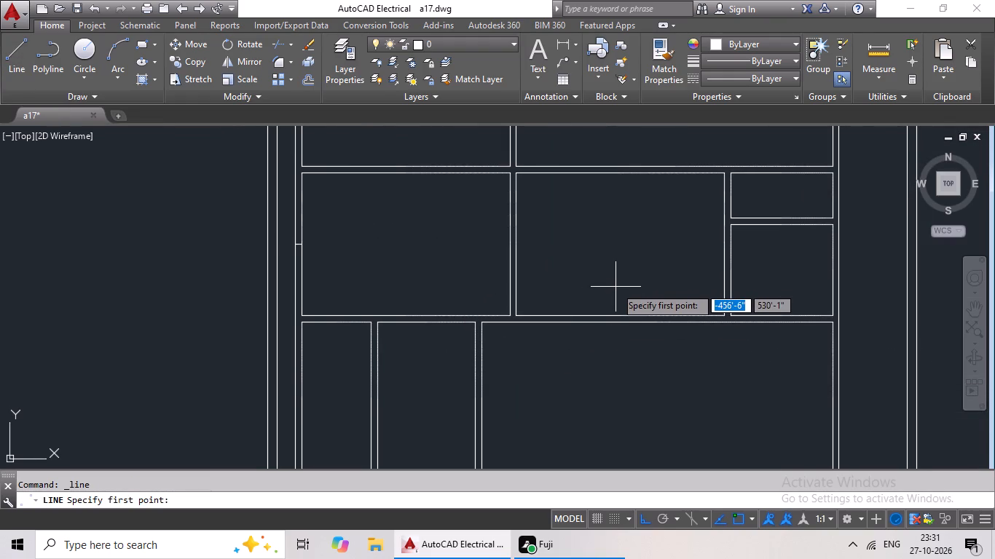
click(623, 314)
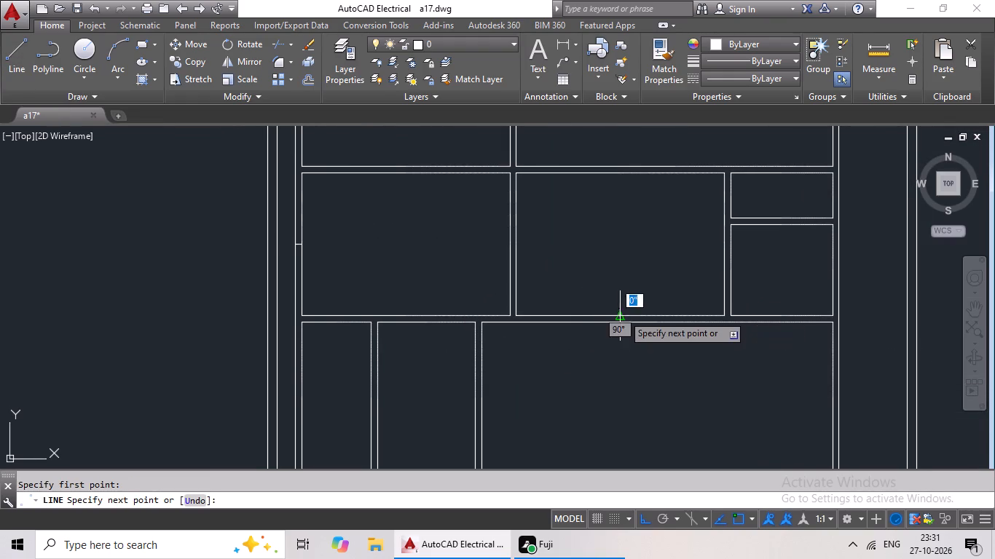
click(620, 322)
key(Escape)
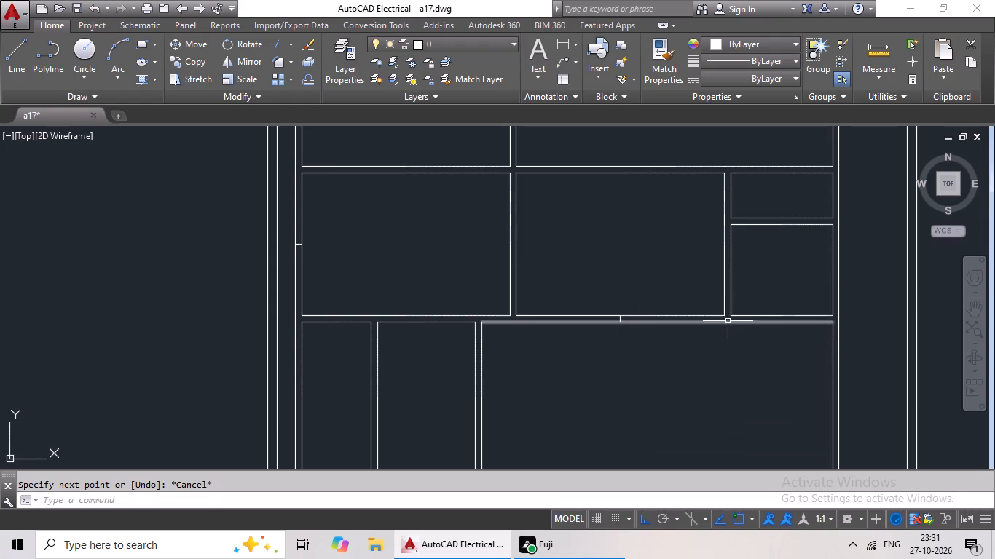
Draw a short horizontal line across the wall between the second-to-last row's left and middle rooms, at the wall's midpoint.
click(24, 58)
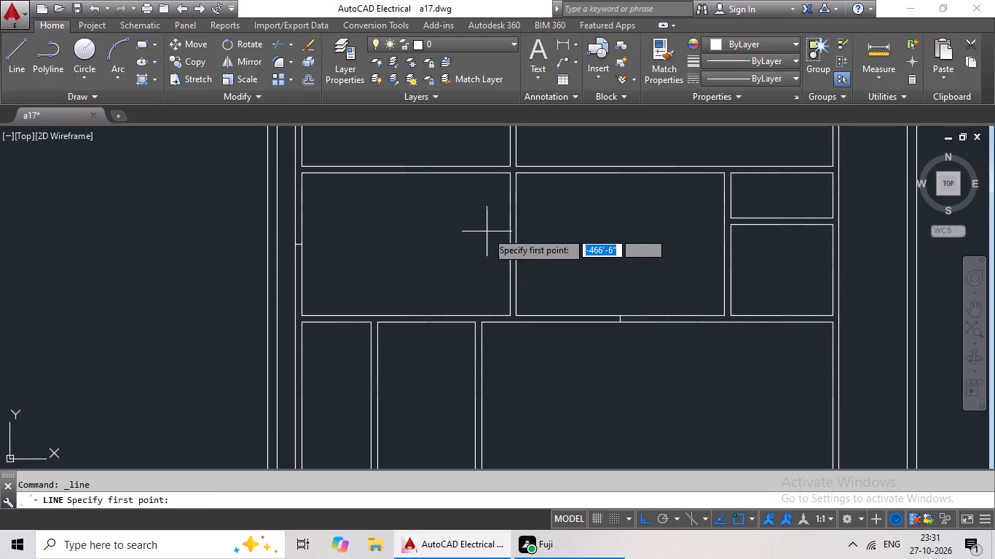
scroll(516, 226, up, 2)
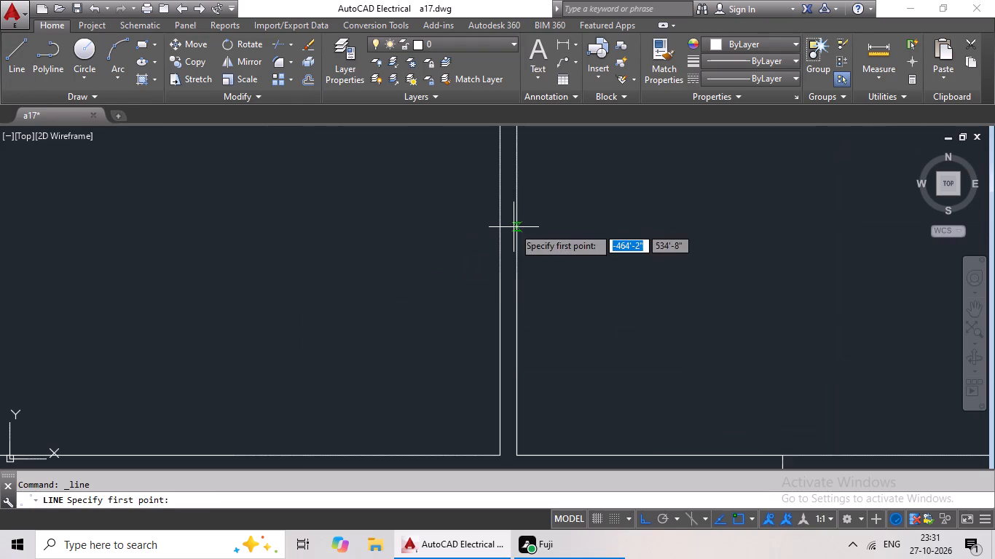
click(500, 271)
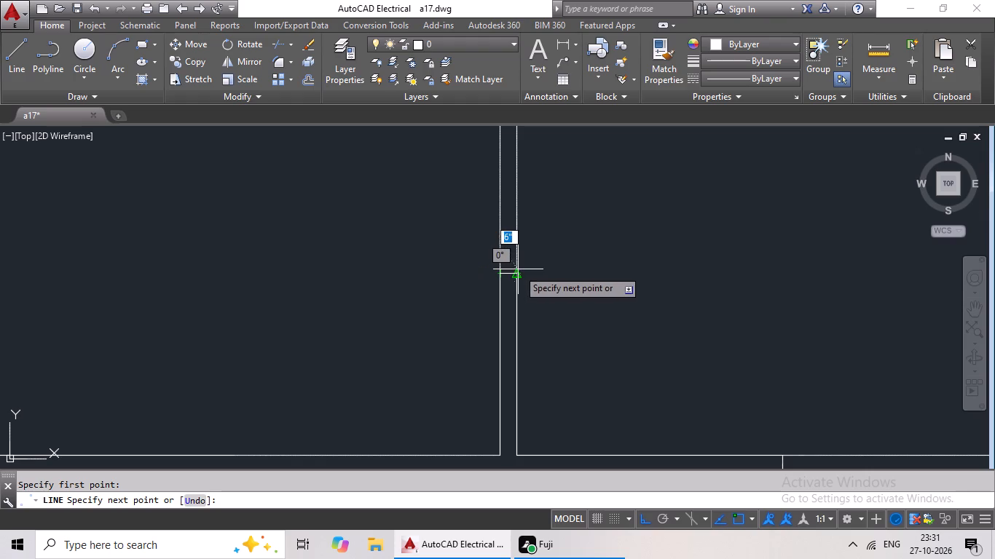
click(518, 269)
key(Escape)
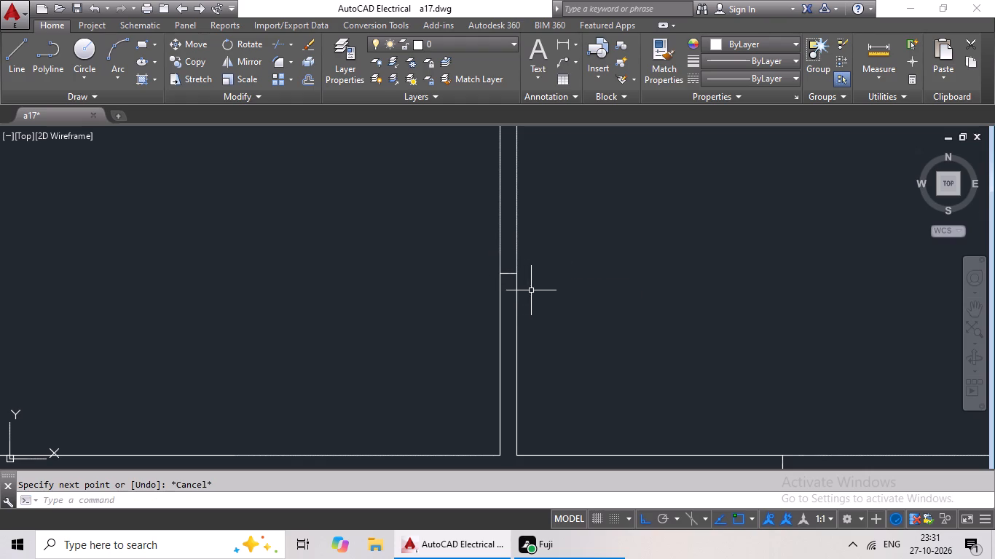
Draw a short horizontal line across the outer wall beside the second-to-last row's upper small right room, at its right side's midpoint.
click(5, 55)
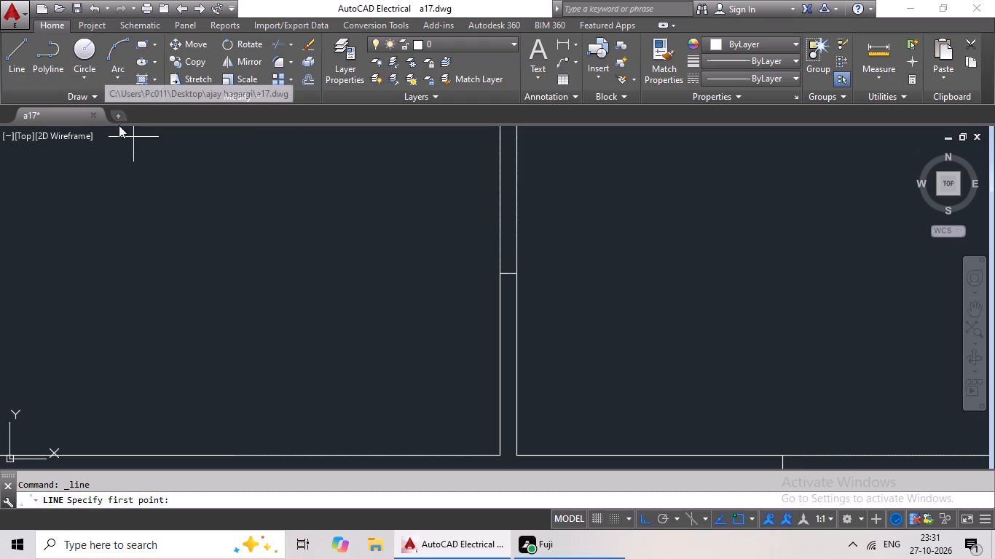
scroll(427, 213, down, 4)
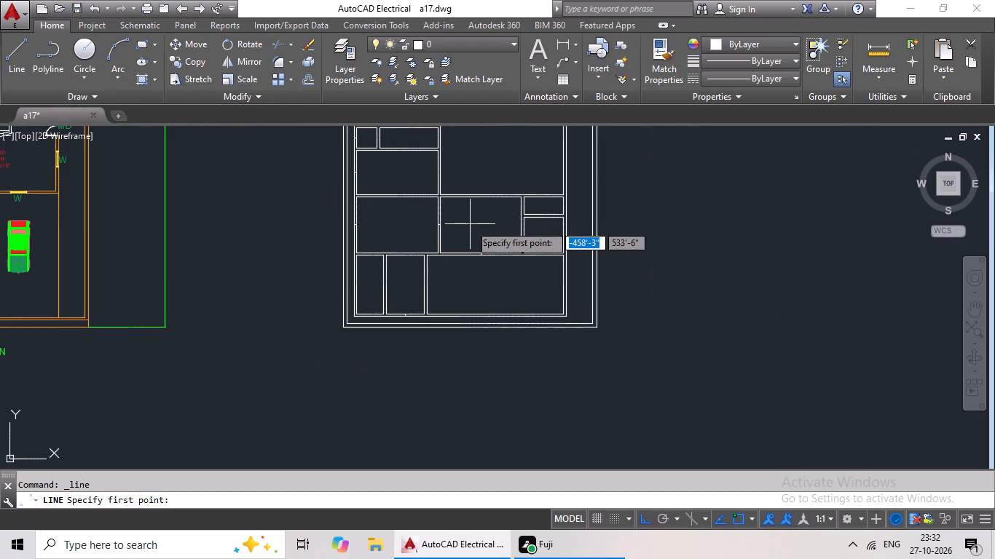
middle_drag(535, 229, 423, 225)
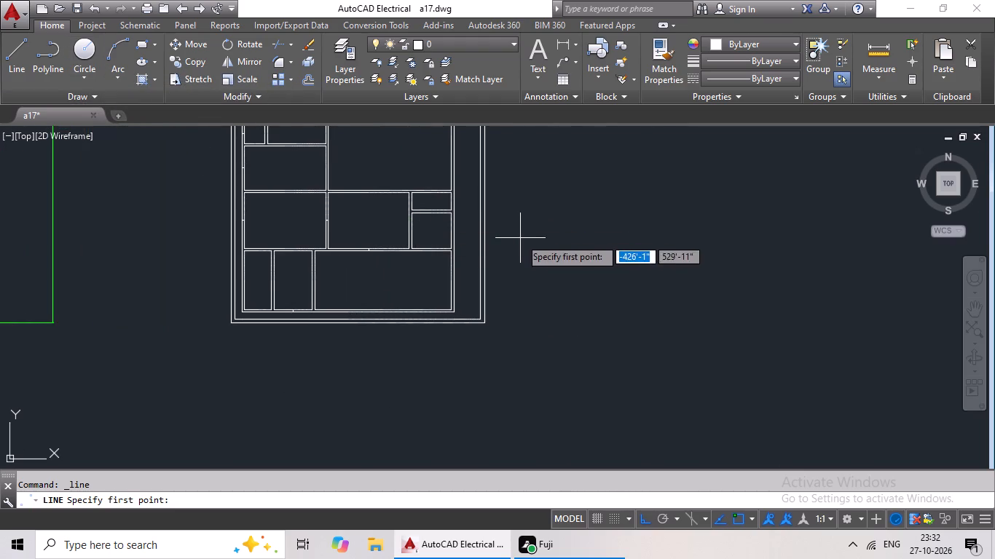
scroll(459, 199, up, 4)
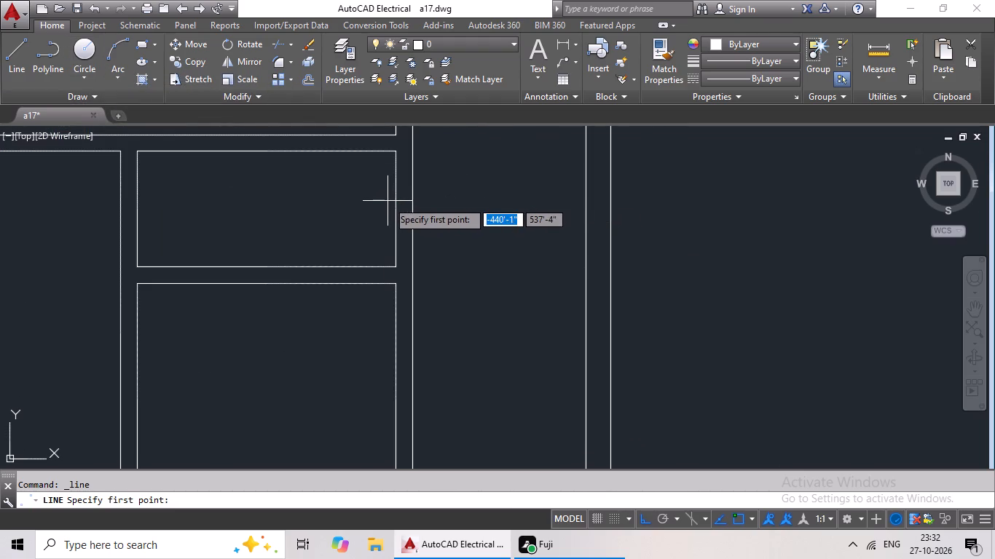
click(395, 209)
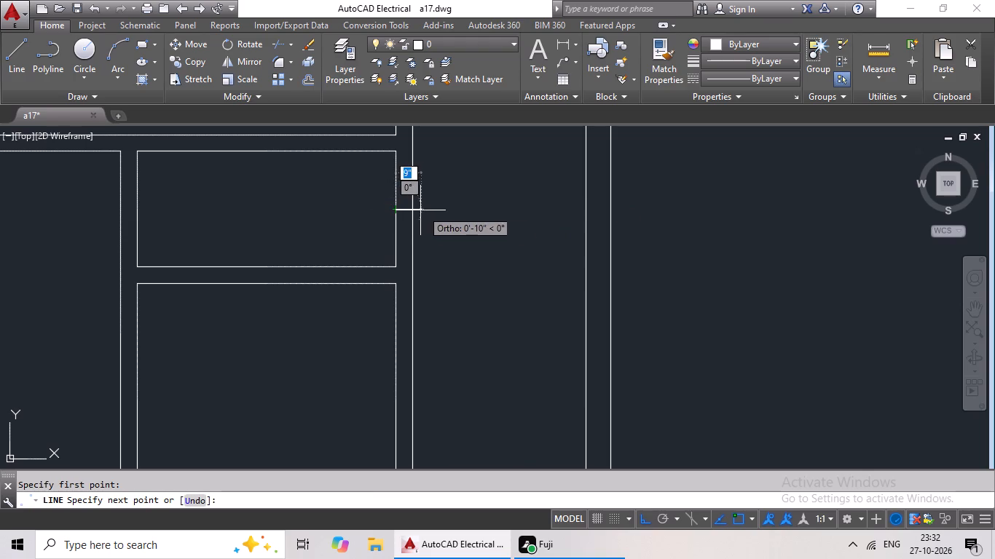
click(412, 210)
key(Escape)
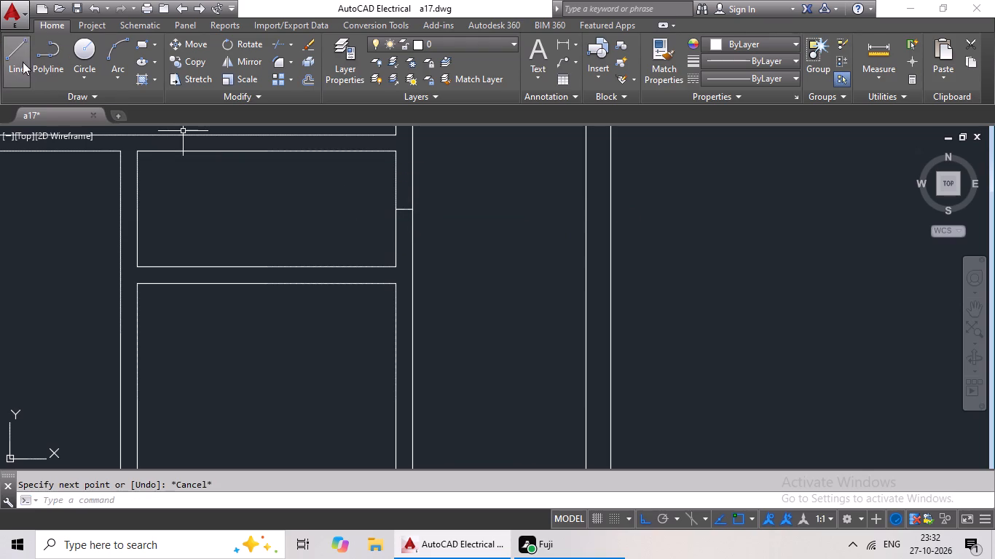
Draw a short horizontal line across the outer wall beside the lower small right room, at the midpoint of its right side.
click(23, 61)
middle_drag(358, 373, 385, 272)
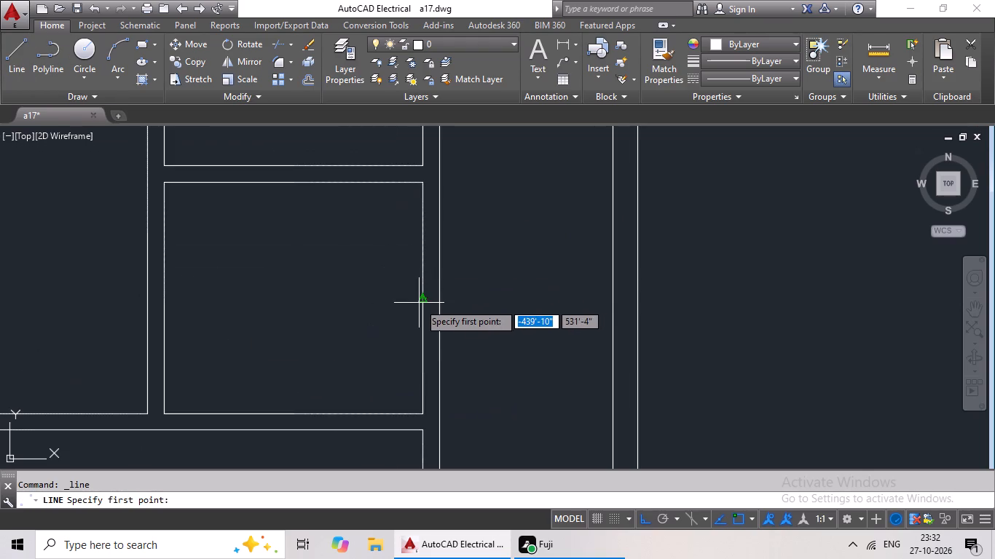
click(420, 300)
click(439, 297)
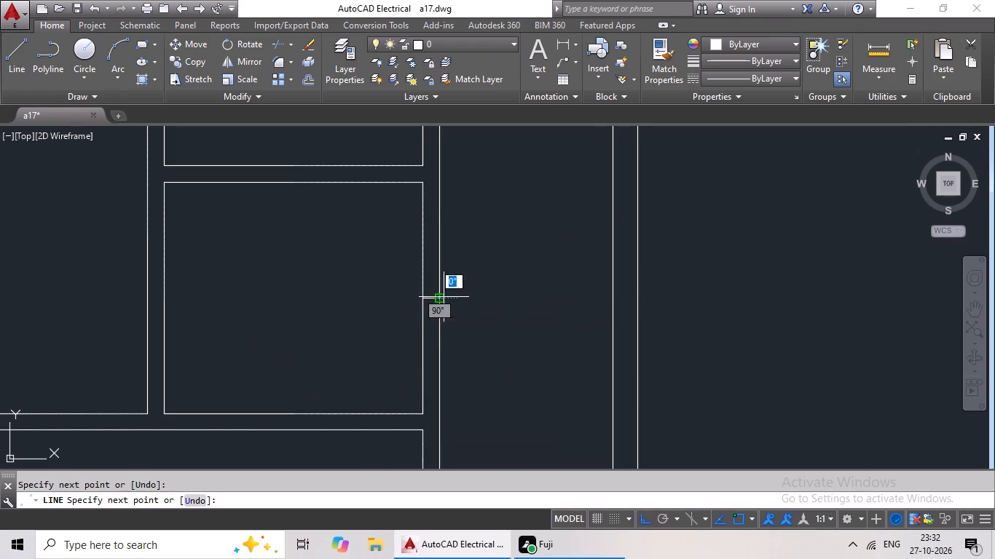
key(Escape)
key(Escape)
Draw a short horizontal line across the outer wall beside the large room above those small rooms, at its right side's midpoint.
scroll(491, 282, down, 3)
middle_drag(487, 276, 444, 381)
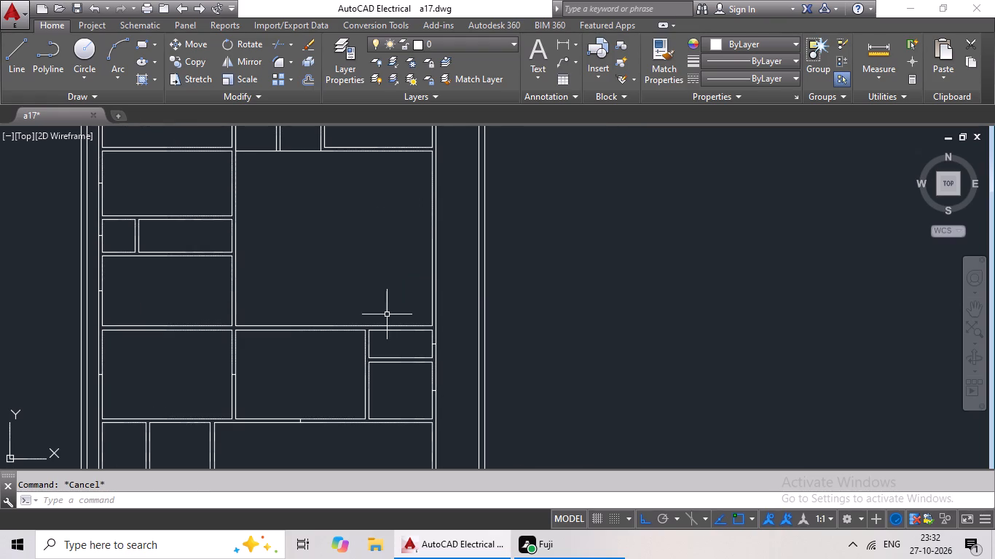
click(25, 63)
scroll(376, 286, down, 1)
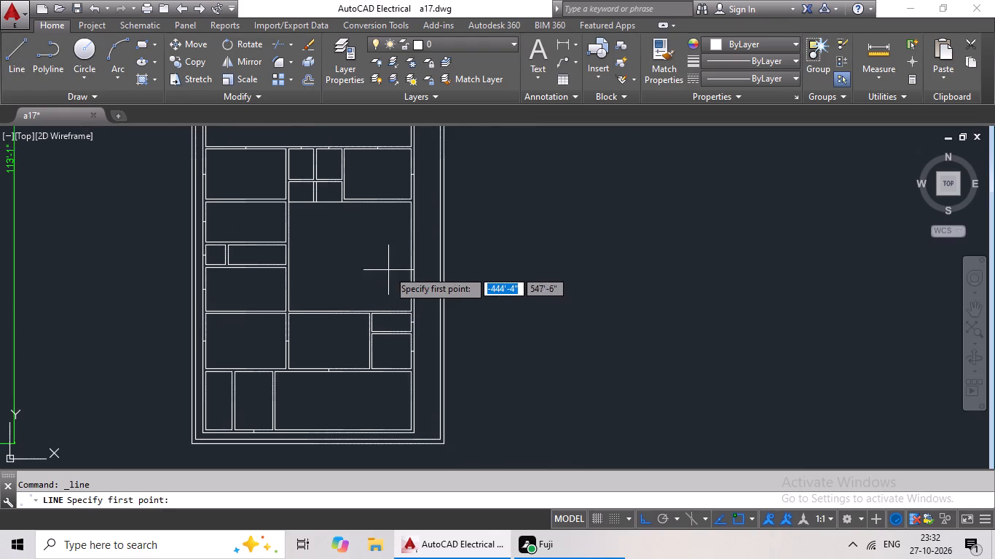
middle_drag(388, 270, 347, 302)
scroll(371, 283, up, 2)
click(363, 293)
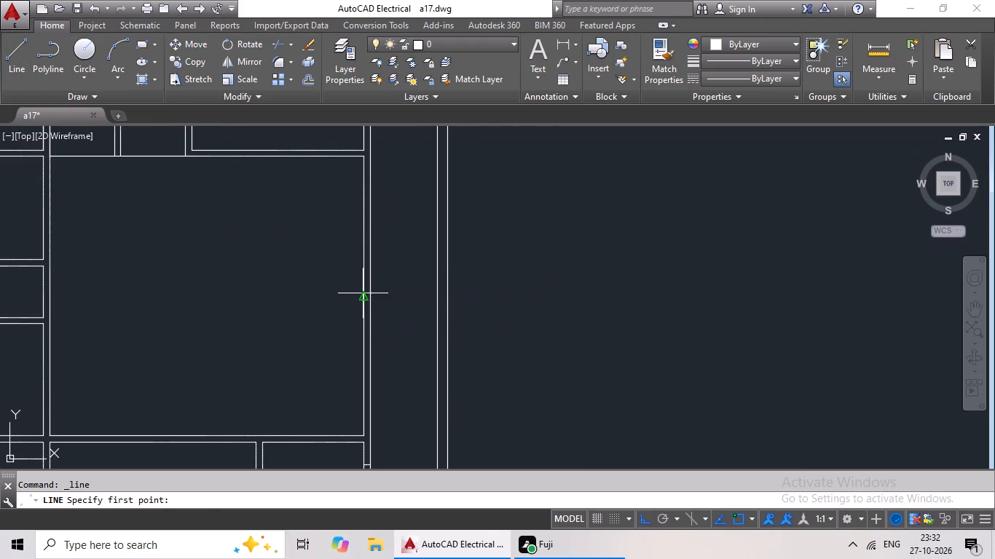
click(371, 293)
key(Escape)
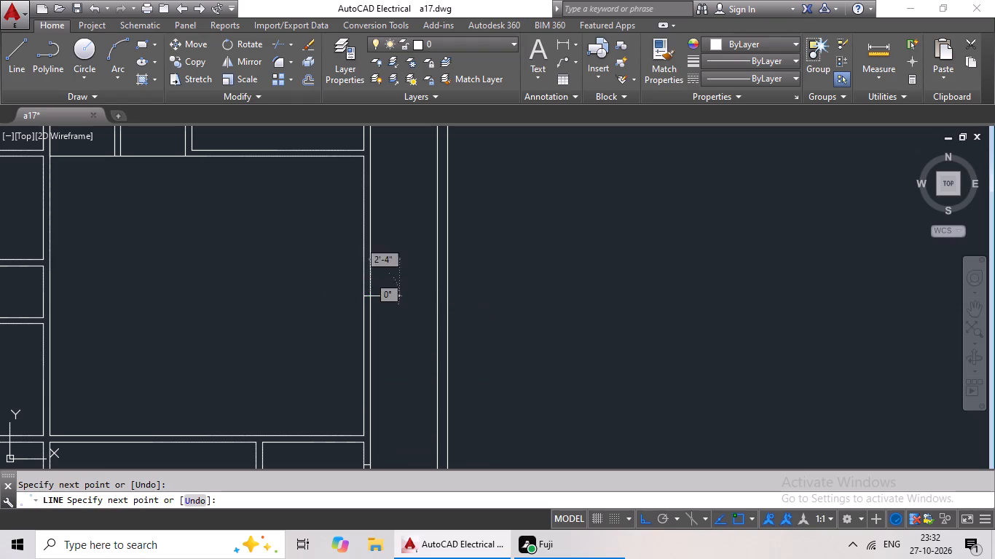
Draw a short vertical line across the bottom outer wall below the bottom row's wide right room, at the midpoint of the wall's outer line.
click(17, 71)
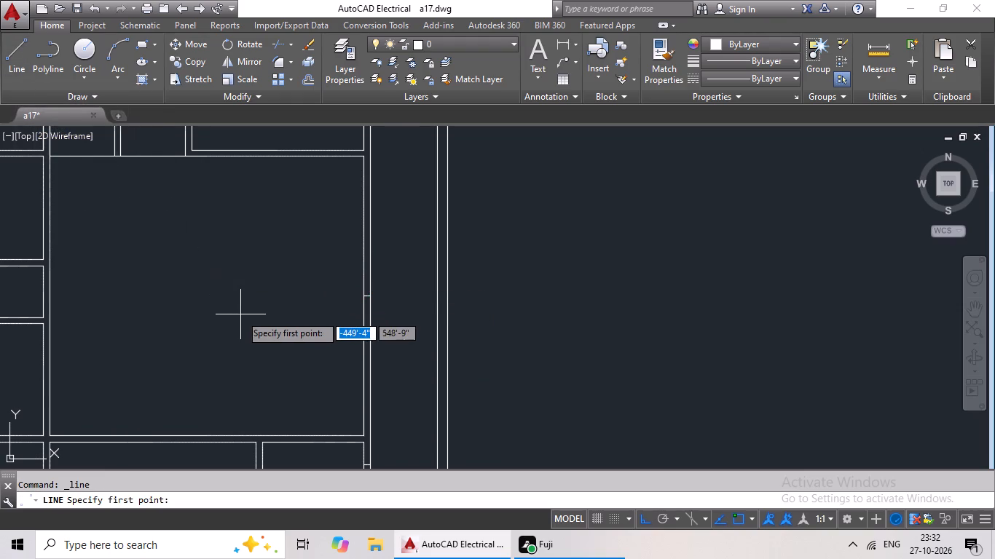
scroll(241, 315, down, 1)
middle_drag(241, 315, 259, 263)
scroll(275, 258, down, 1)
middle_drag(283, 305, 302, 268)
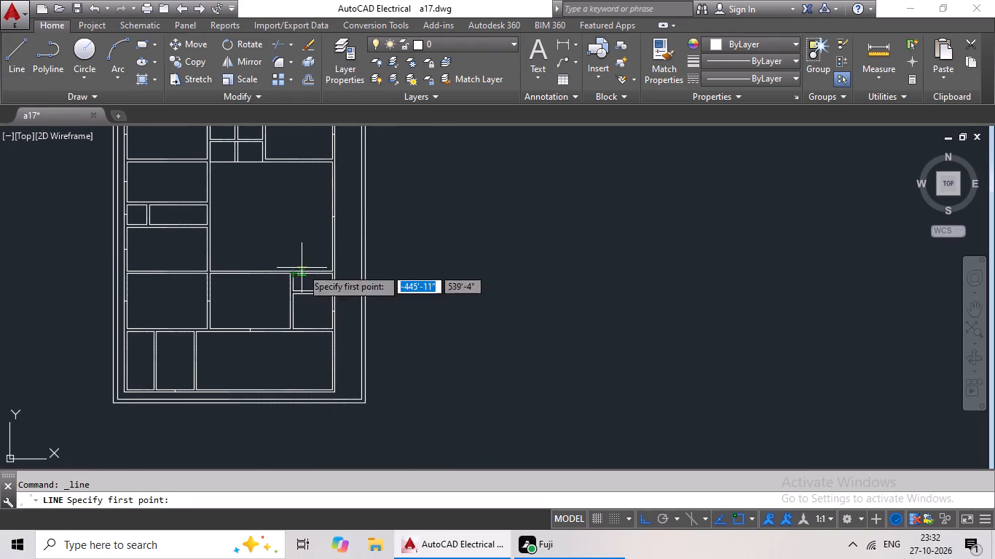
middle_drag(316, 308, 345, 234)
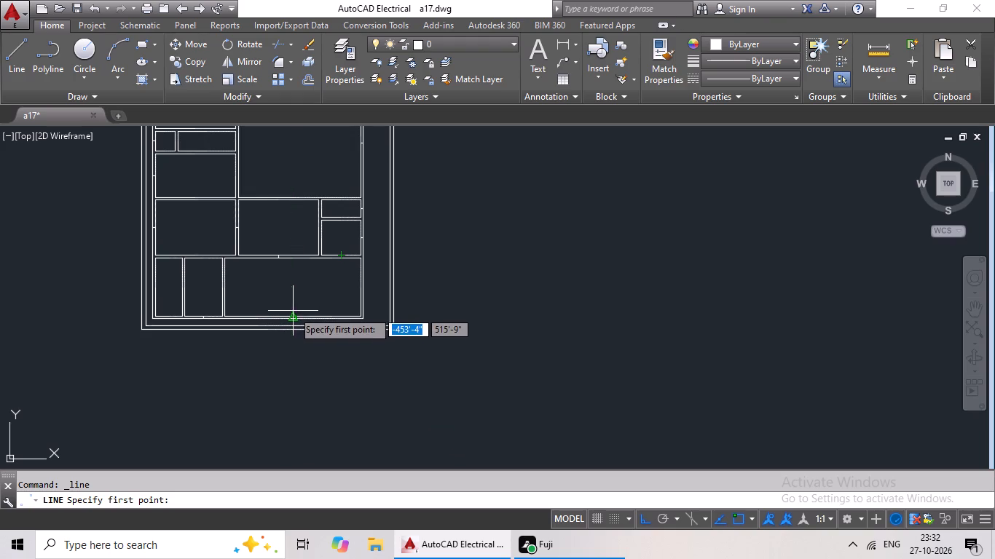
middle_drag(292, 312, 315, 279)
middle_click(322, 267)
middle_click(325, 260)
scroll(279, 278, up, 4)
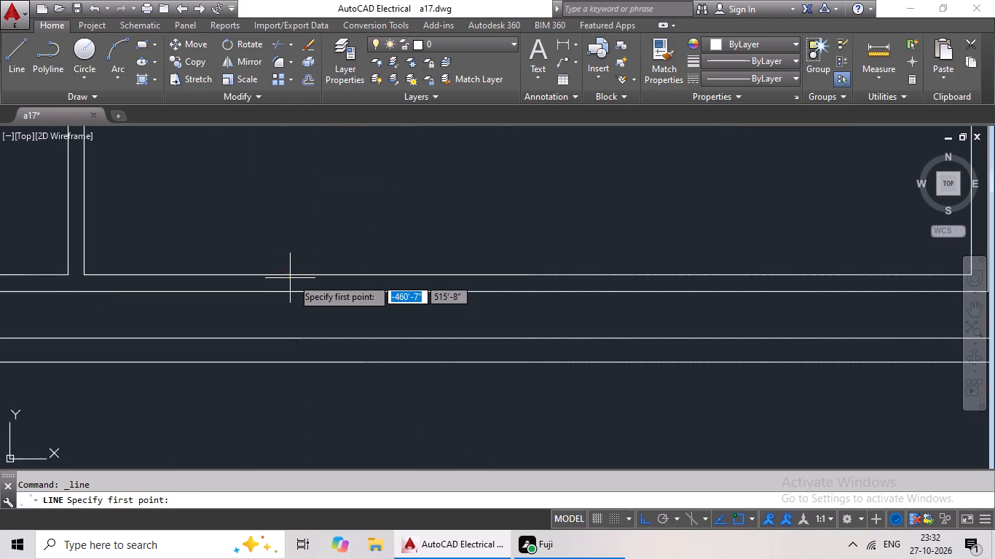
click(302, 293)
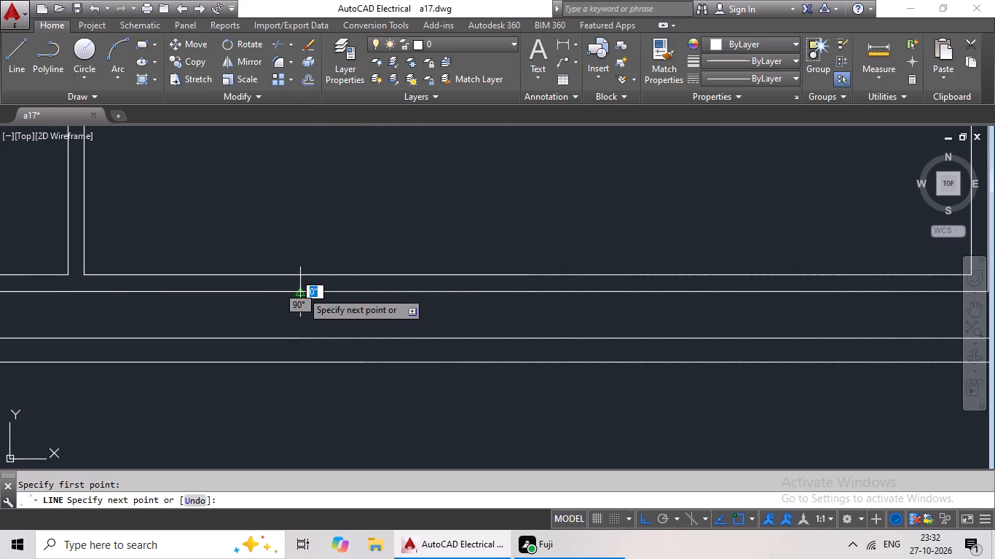
scroll(302, 283, up, 3)
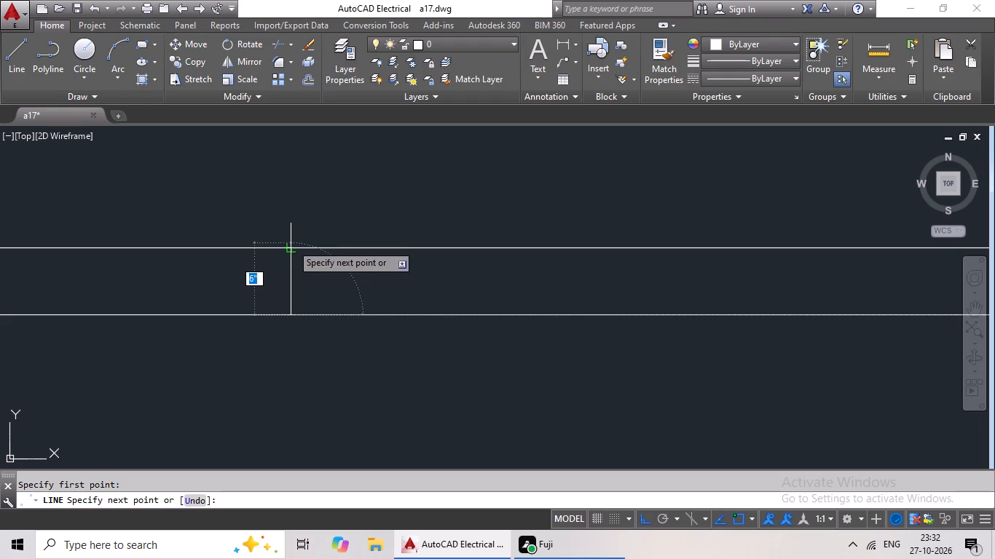
click(293, 245)
key(Escape)
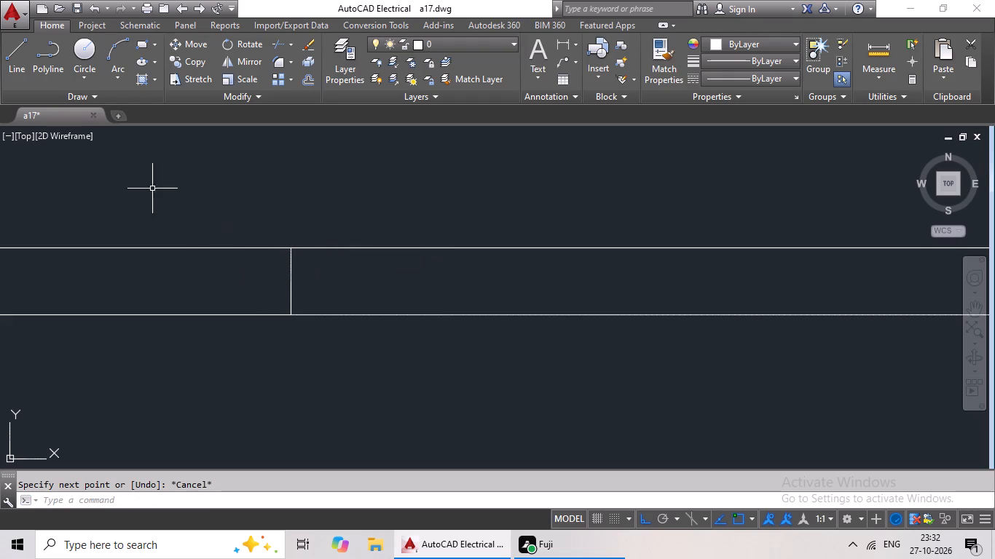
Draw a second short vertical line across the same bottom wall, roughly midway between the first mark and the wide room's right corner.
click(28, 71)
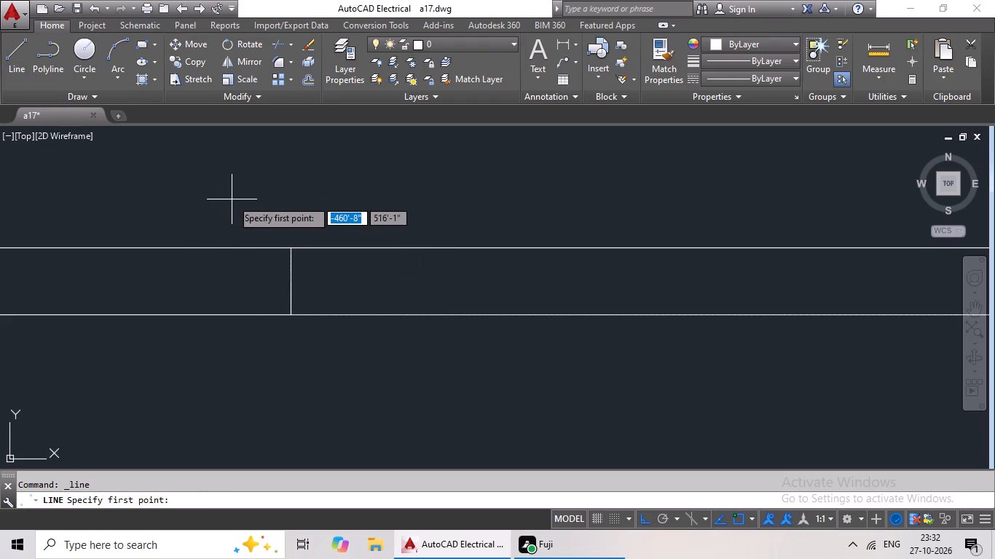
scroll(243, 199, down, 1)
middle_drag(574, 253, 374, 262)
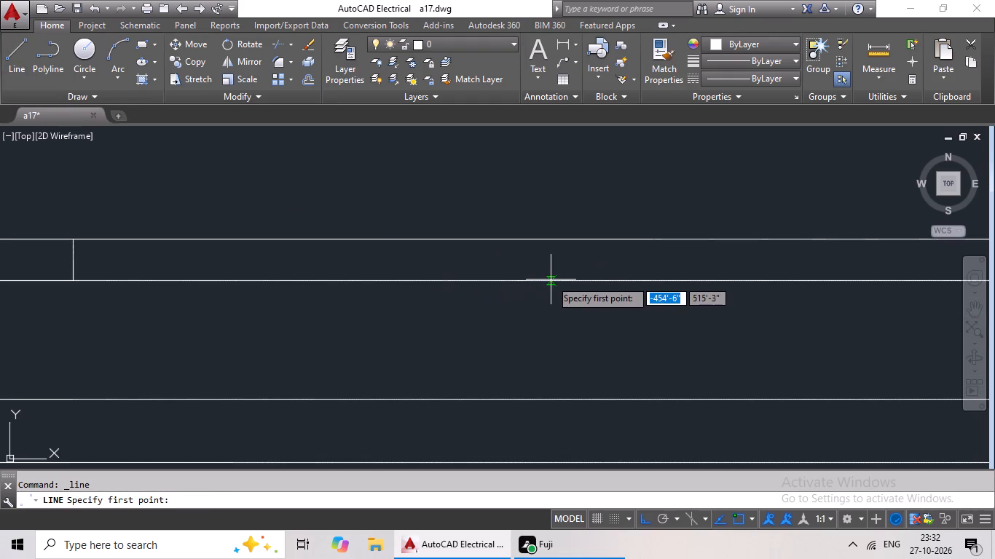
scroll(551, 279, down, 2)
middle_drag(593, 283, 365, 323)
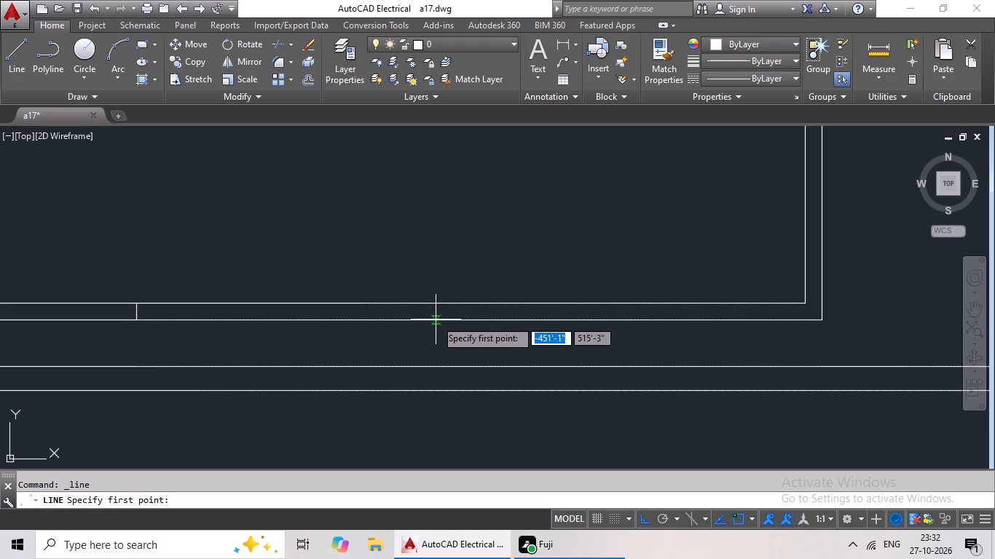
click(463, 303)
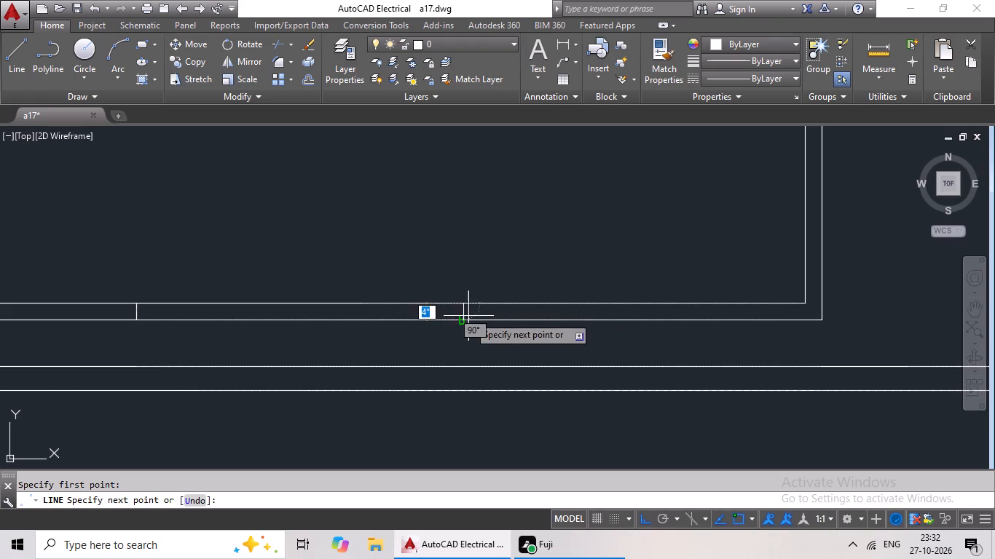
click(465, 322)
key(Escape)
key(Escape)
Review the cross lines marked on the plan's walls, from the bottom row up to the wide full-width space at mid-plan.
scroll(473, 318, down, 2)
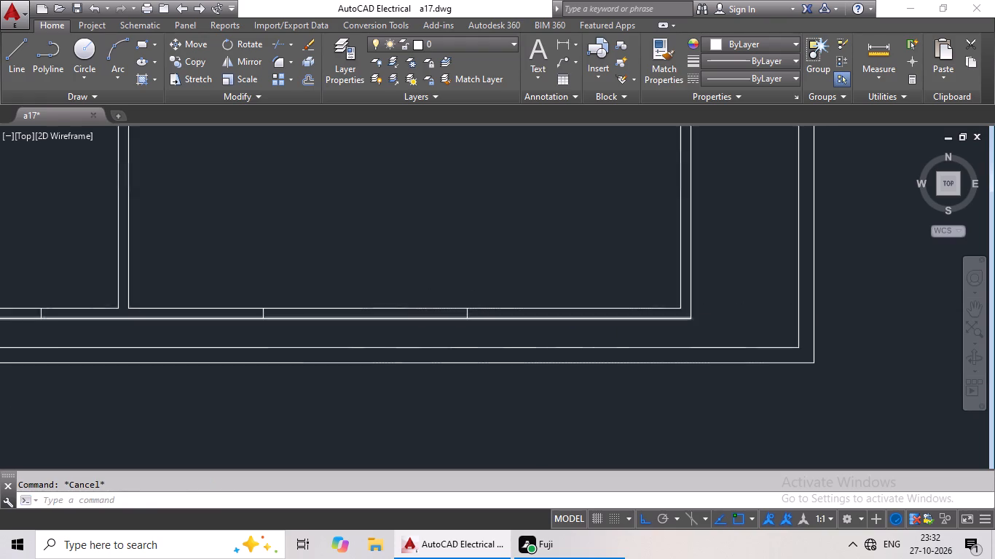
scroll(476, 317, down, 2)
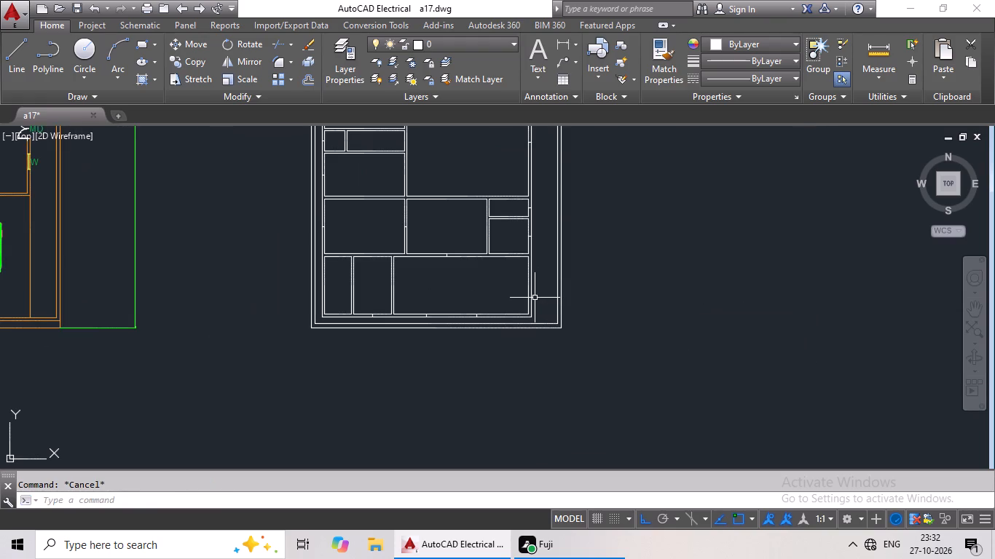
scroll(537, 294, down, 1)
middle_drag(557, 274, 478, 340)
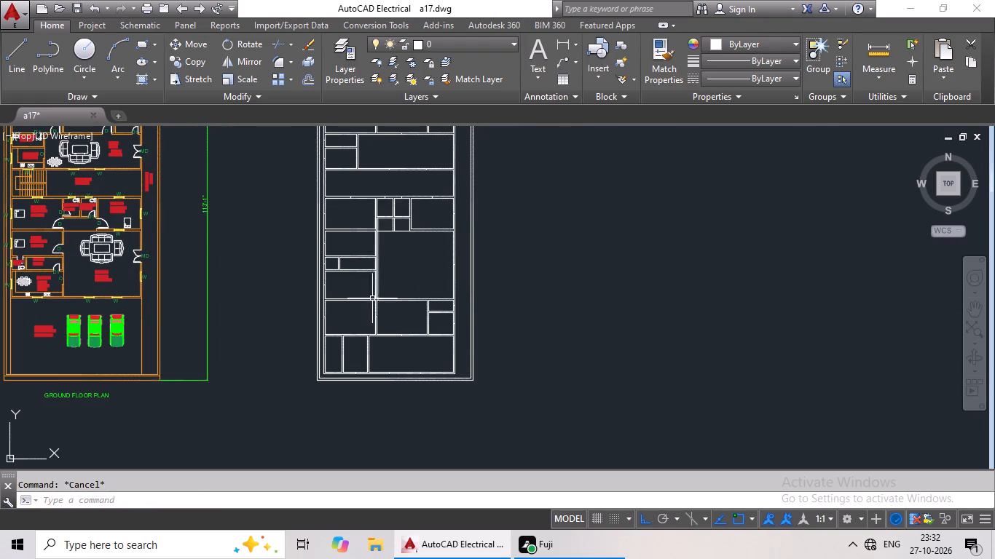
middle_drag(365, 273, 362, 363)
middle_click(362, 363)
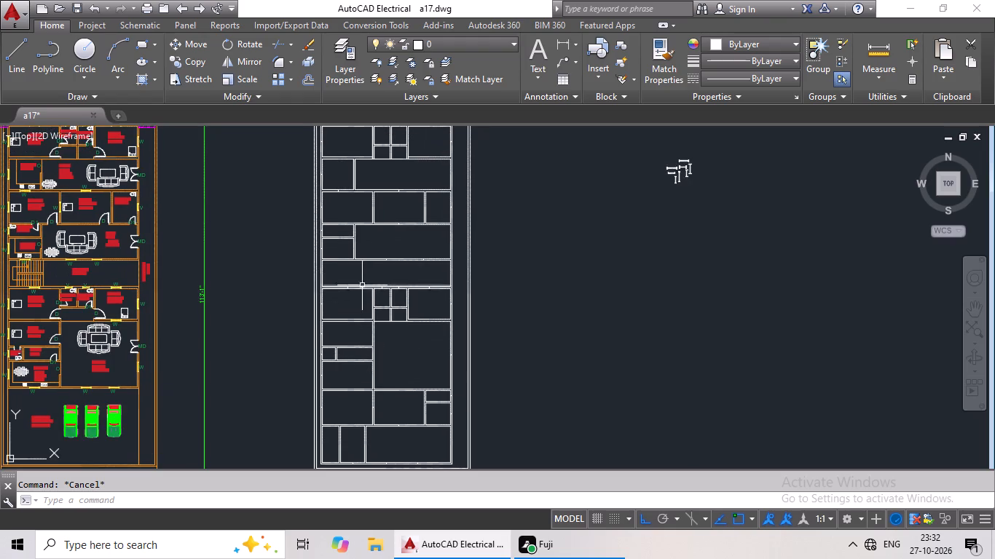
middle_drag(362, 285, 367, 365)
scroll(360, 354, up, 3)
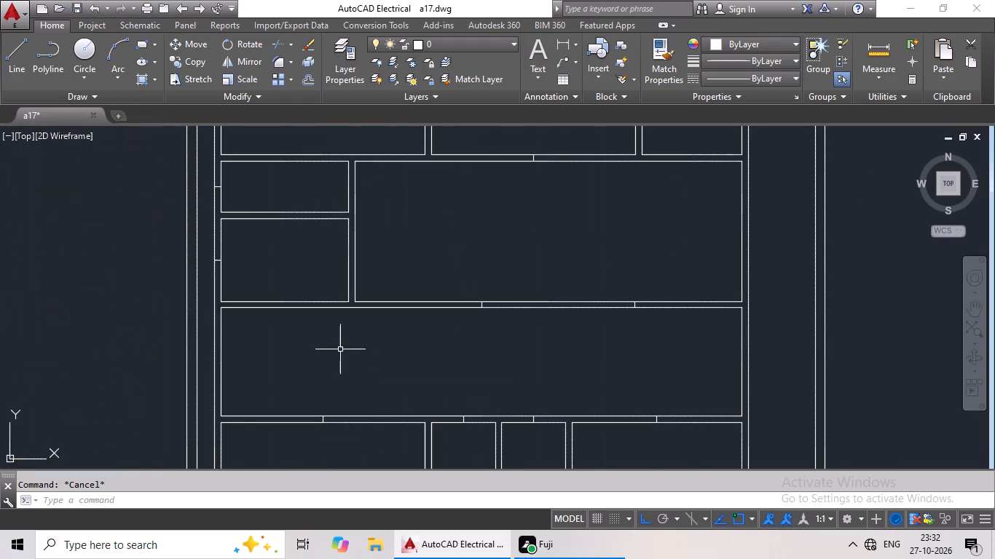
scroll(339, 349, up, 1)
key(Escape)
key(Escape)
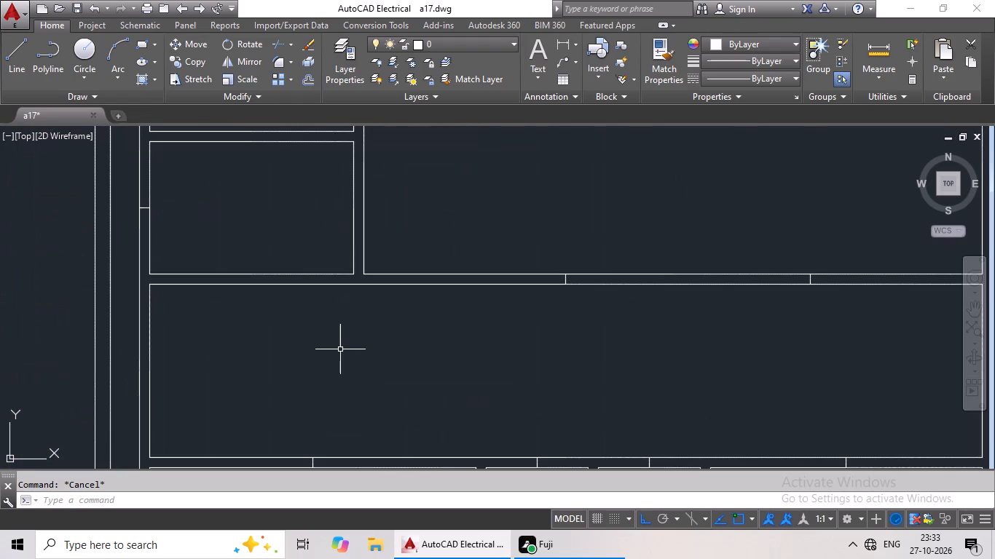
key(Escape)
key(Escape)
key(Escape)
Offset the lower wall line of the full-width mid-plan space 4'3" upward into the space.
key(Escape)
key(o)
key(Return)
text(4'3)
key(shift+quotedbl)
key(Return)
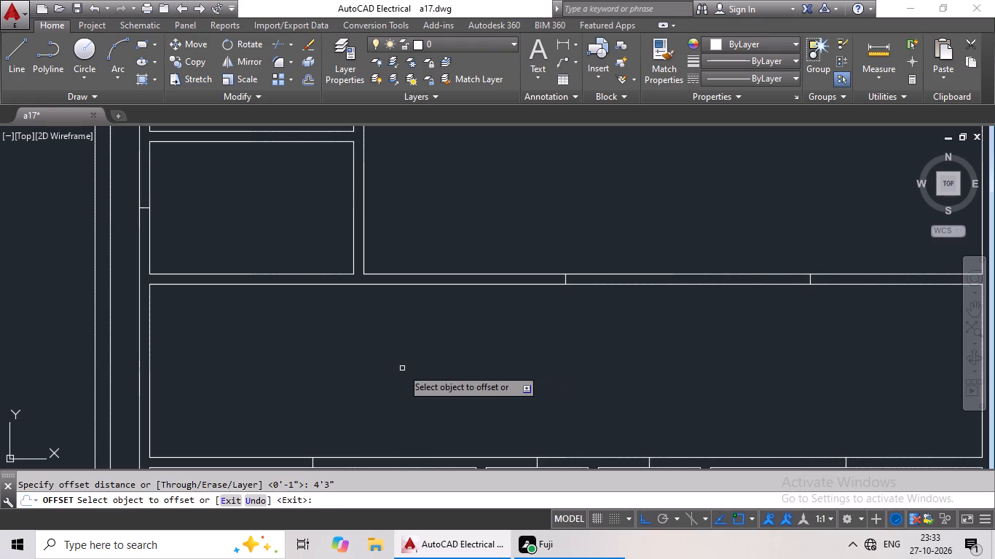
click(381, 456)
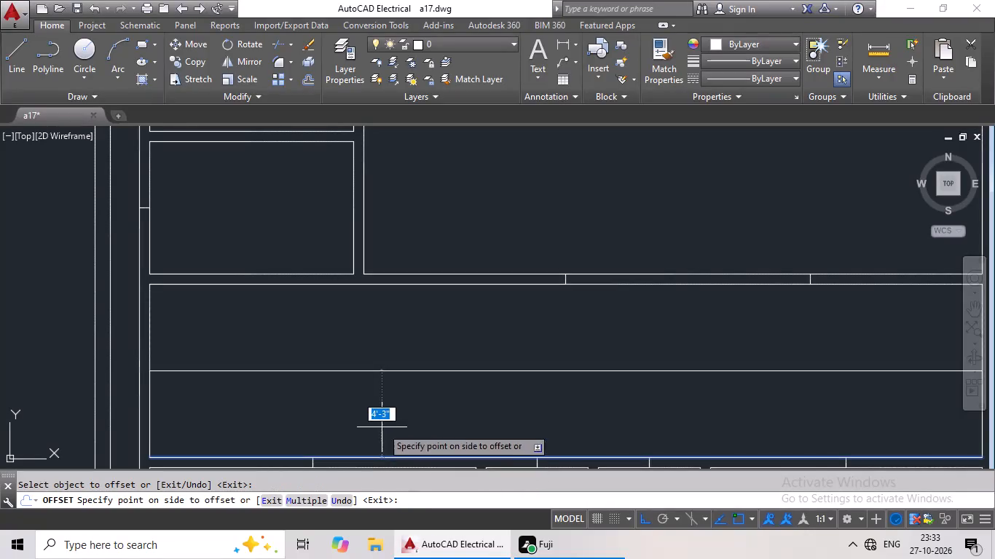
click(382, 427)
key(Escape)
key(Escape)
key(Escape)
Offset the new horizontal centre line 2" to both sides, above and below.
key(o)
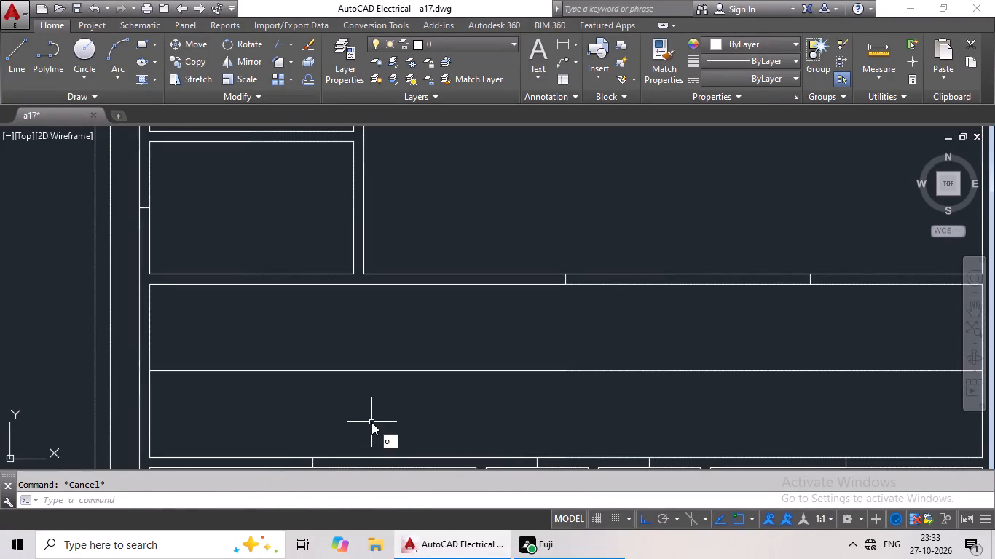
key(Return)
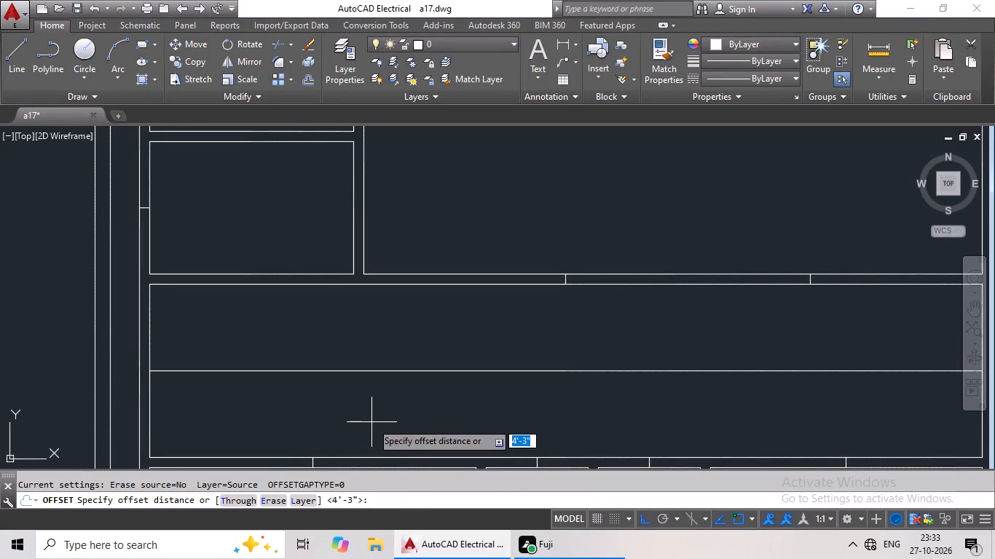
key(2)
key(shift+quotedbl)
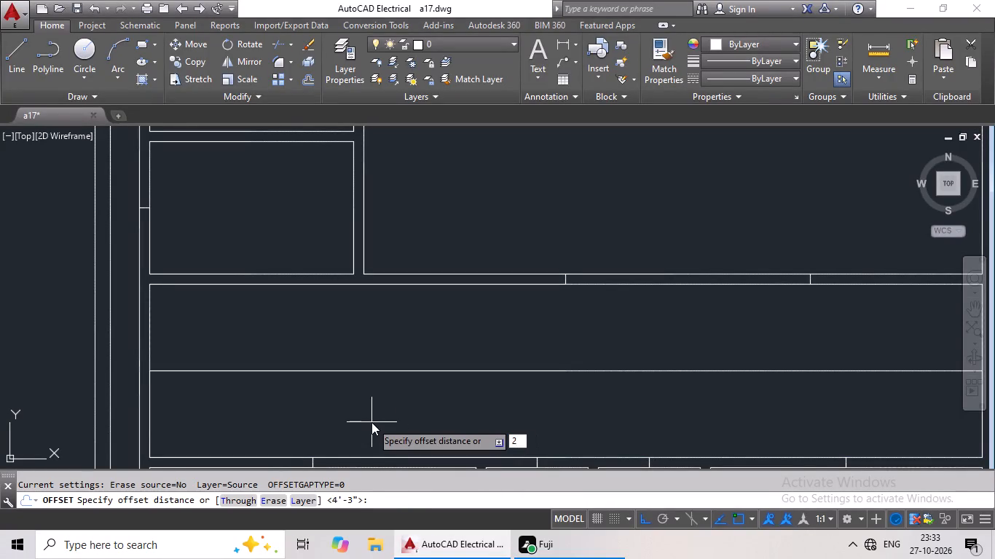
key(Return)
drag(379, 370, 385, 362)
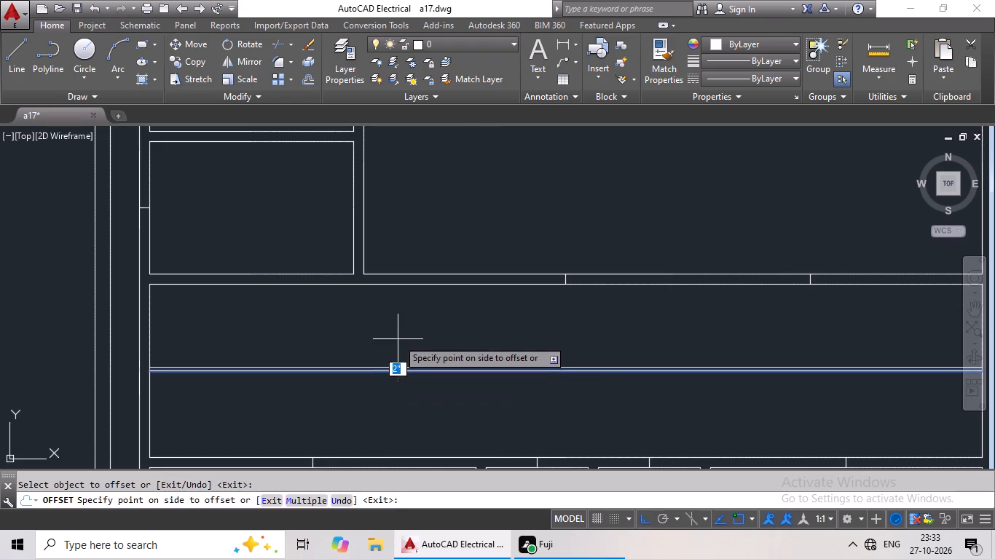
click(398, 339)
drag(393, 373, 385, 405)
click(385, 405)
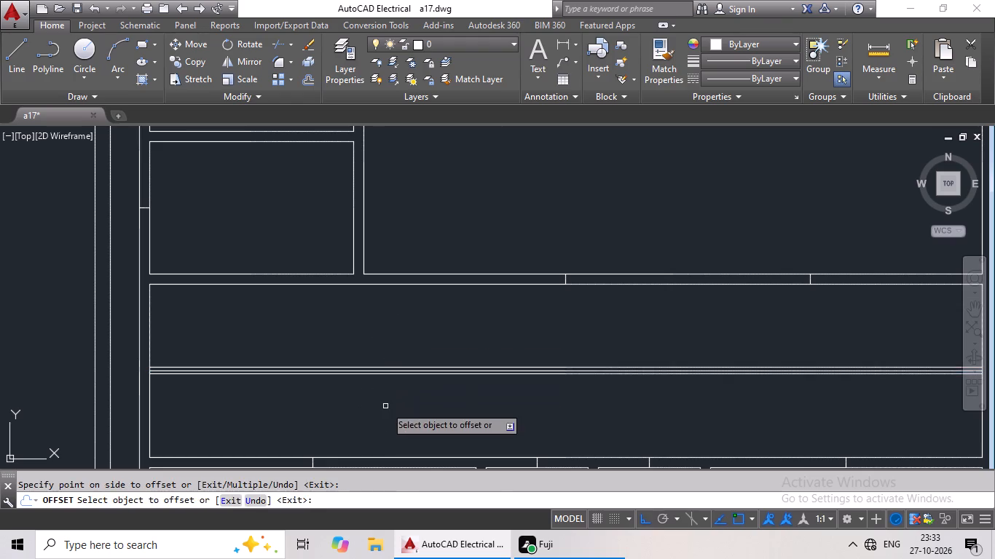
key(Escape)
key(Escape)
Offset the full-width space's left inner wall line 2'6" to the right.
key(o)
key(Return)
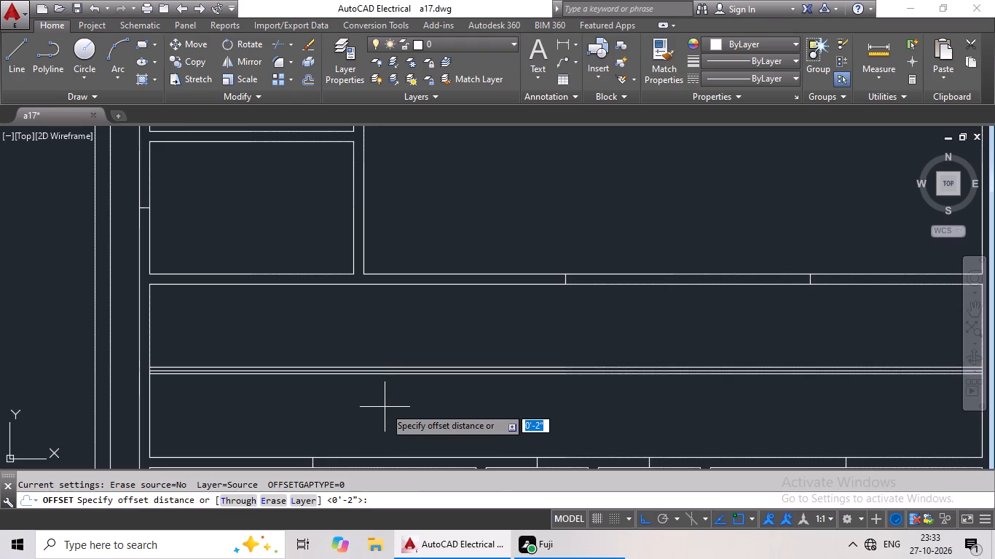
text(2'6)
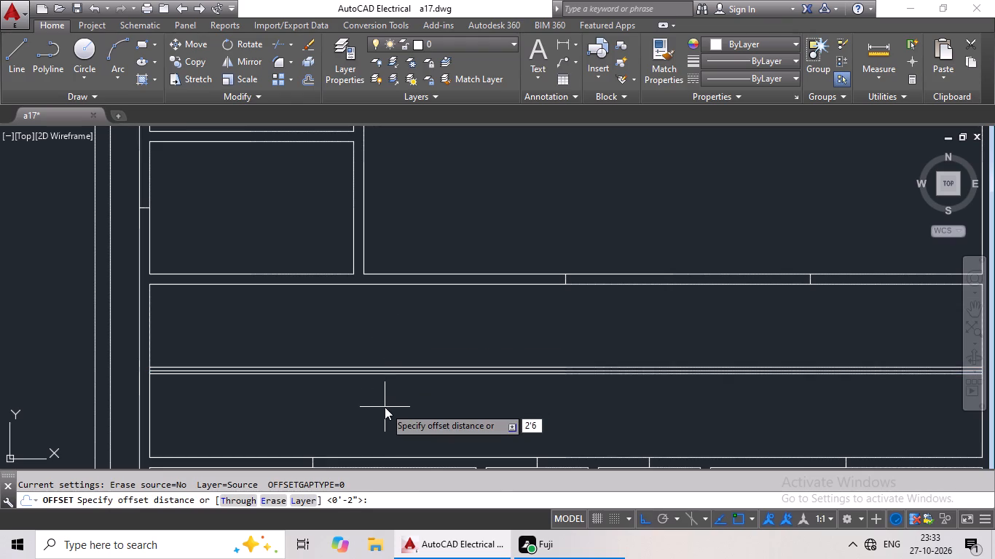
key(shift+quotedbl)
key(Return)
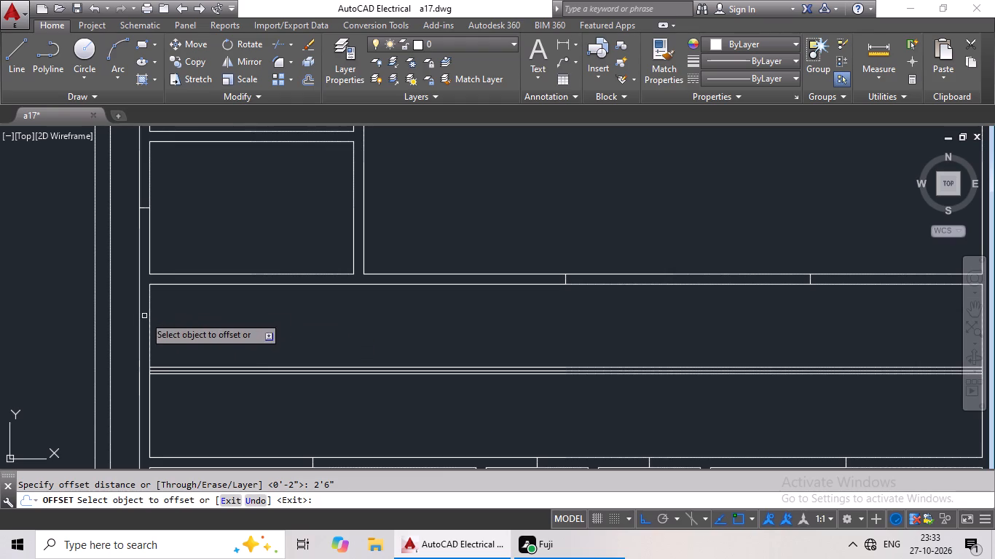
drag(149, 322, 161, 322)
click(250, 335)
key(Escape)
key(Escape)
key(Escape)
Trim the three horizontal centre lines back to the new vertical line, removing their portions next to the left wall.
key(t)
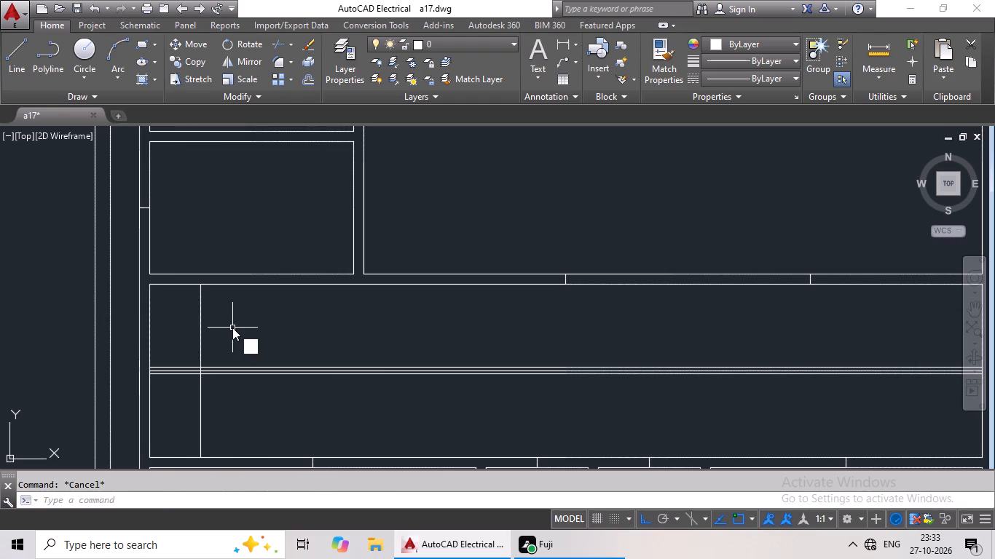
key(r)
key(space)
key(space)
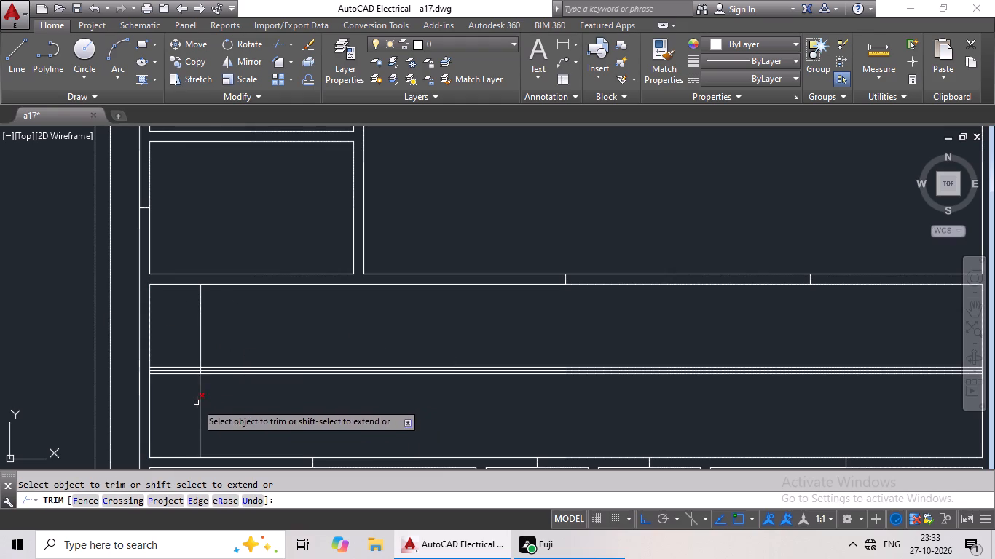
scroll(169, 378, up, 2)
drag(192, 310, 174, 397)
click(174, 397)
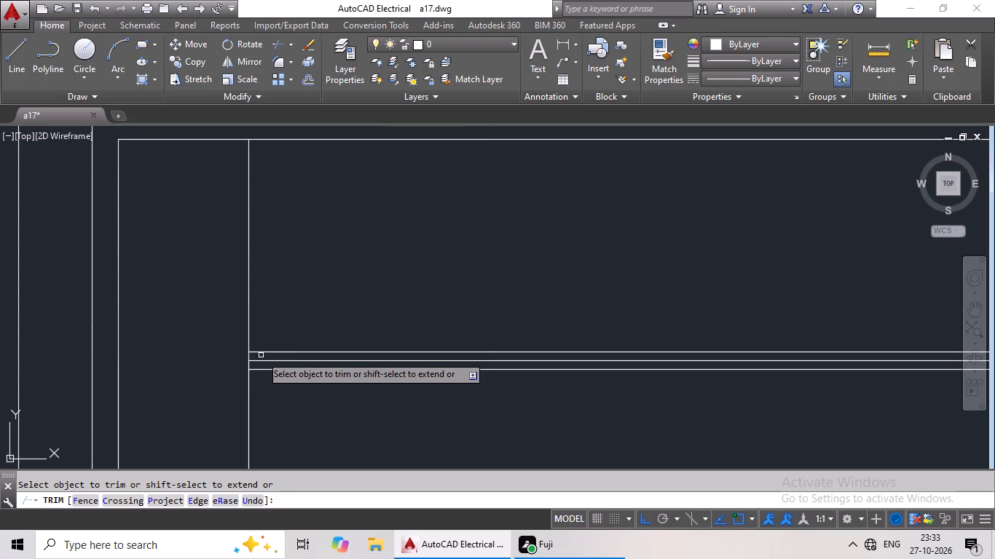
key(Escape)
Delete the middle one of the three horizontal lines.
click(259, 361)
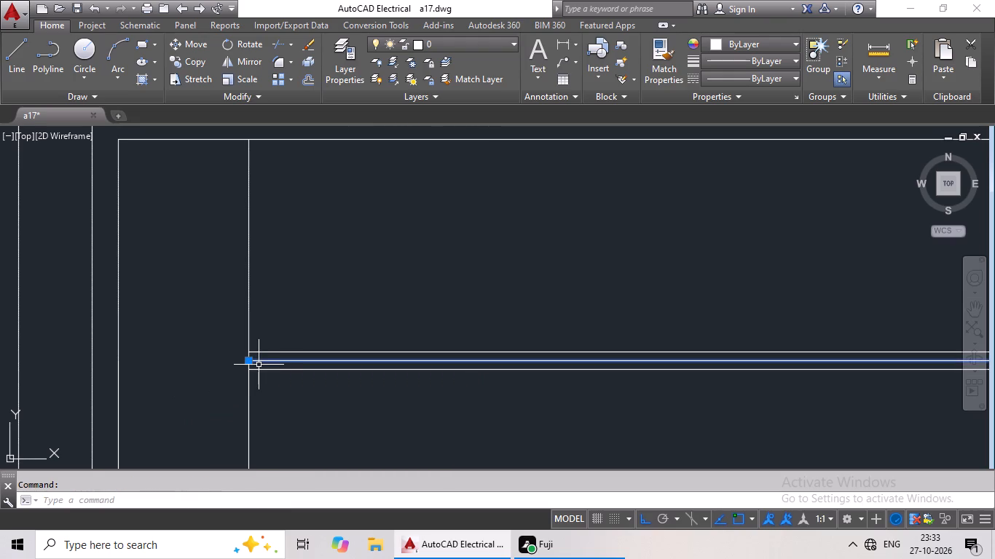
key(Delete)
key(Escape)
key(Escape)
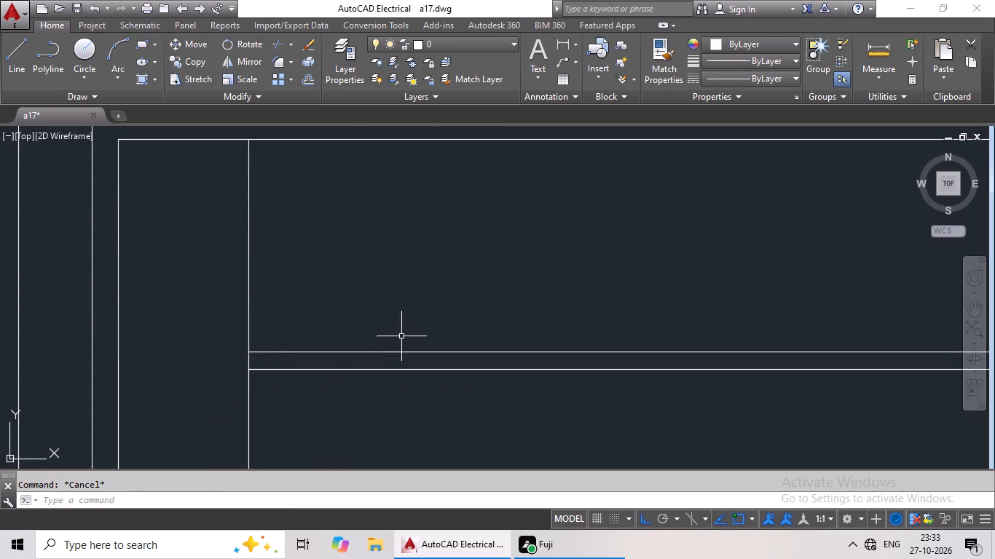
Offset the vertical line near the left wall 9" to the right six times in succession as stair tread lines.
key(o)
key(Return)
key(9)
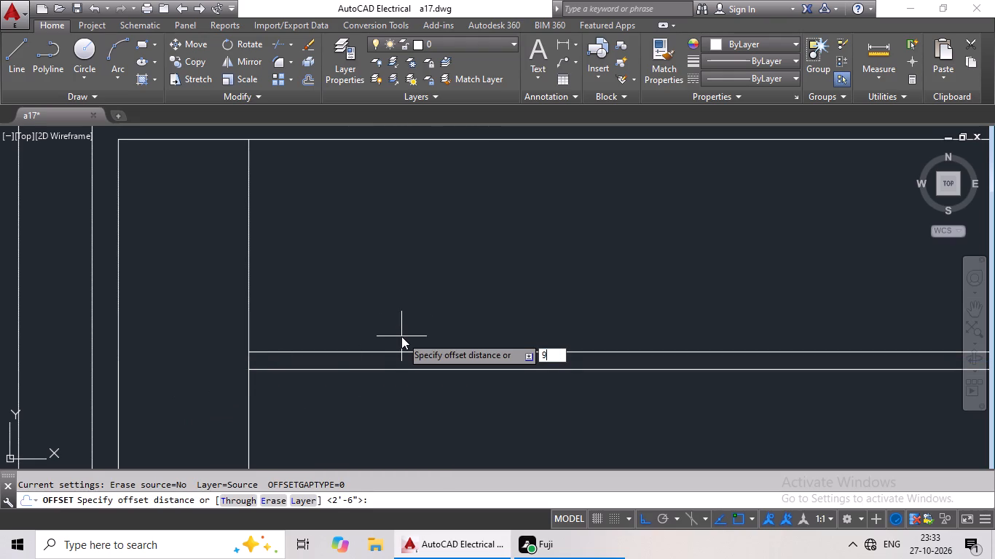
key(shift+quotedbl)
key(Return)
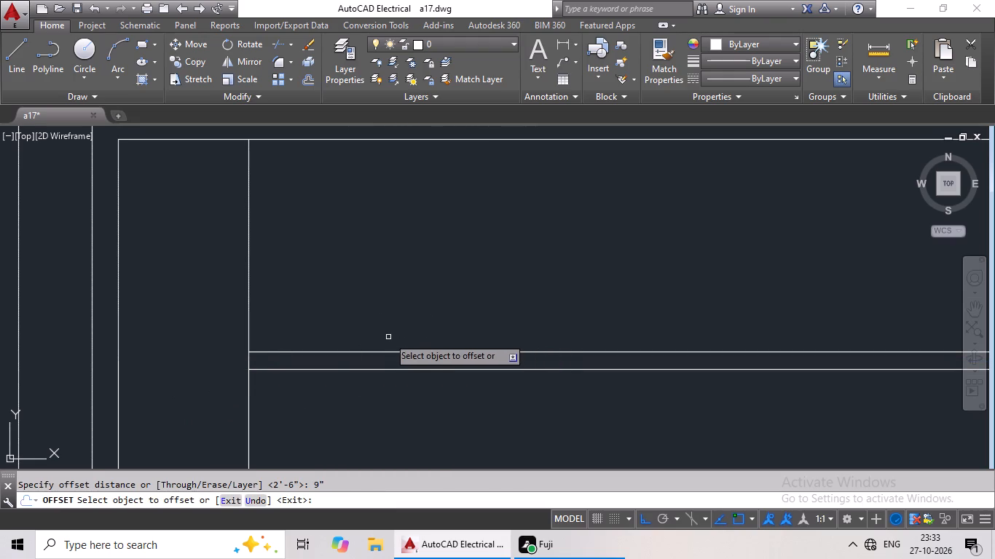
scroll(396, 303, down, 2)
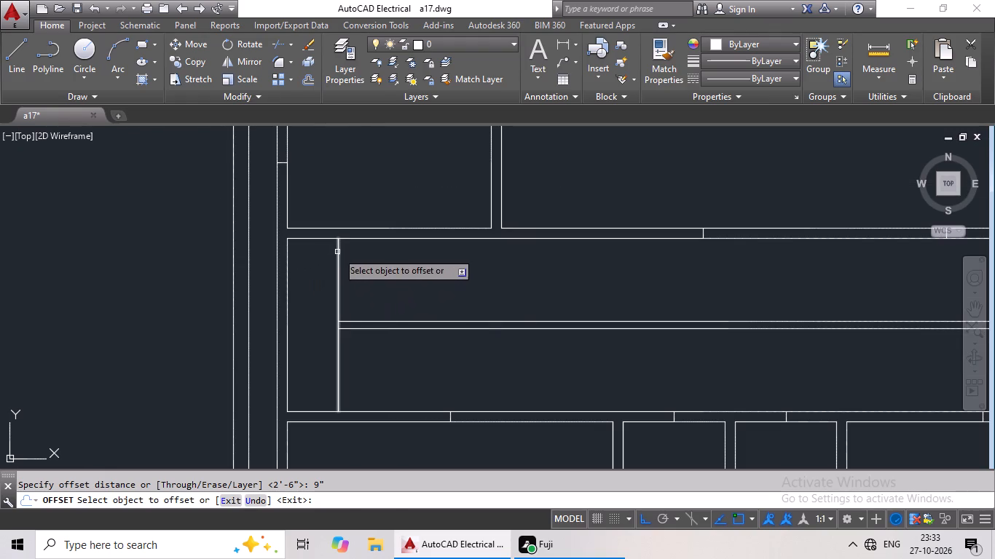
click(339, 251)
click(397, 251)
click(354, 277)
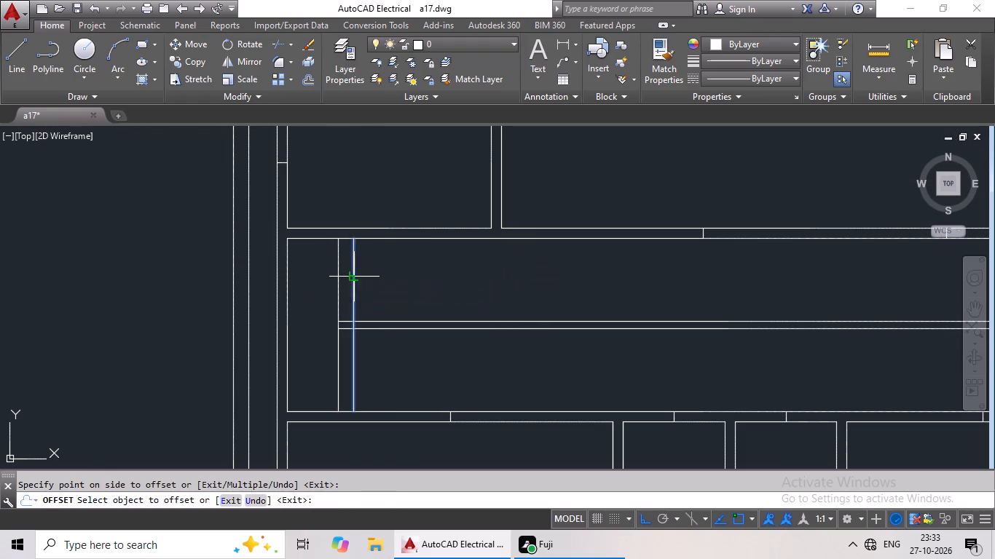
drag(433, 279, 423, 284)
drag(368, 303, 376, 303)
click(421, 299)
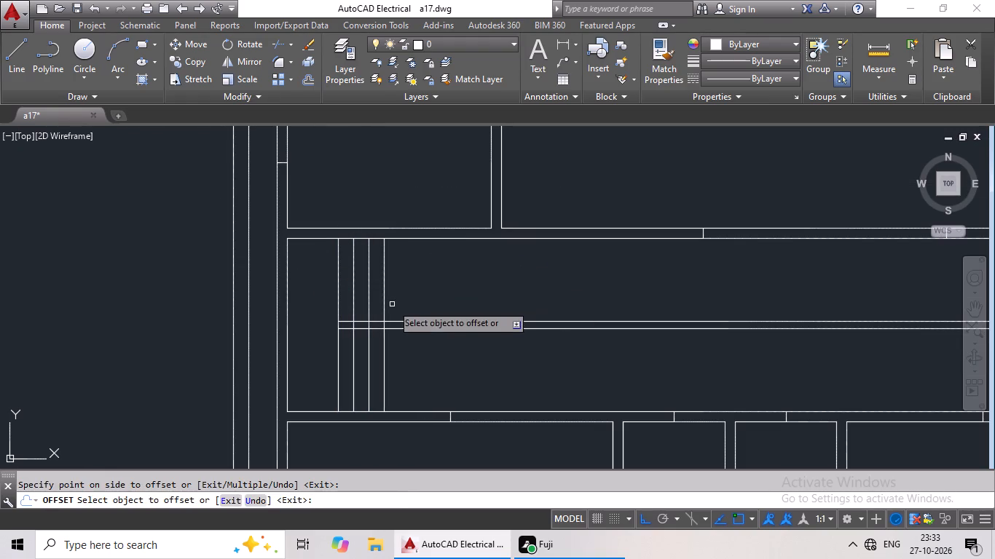
click(385, 307)
drag(430, 306, 422, 309)
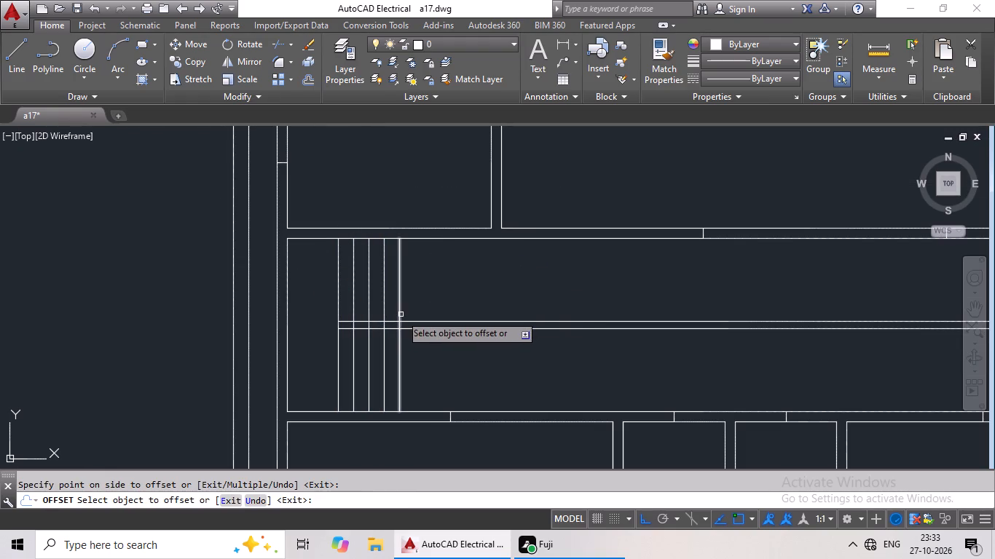
click(401, 314)
click(410, 315)
click(415, 312)
click(503, 320)
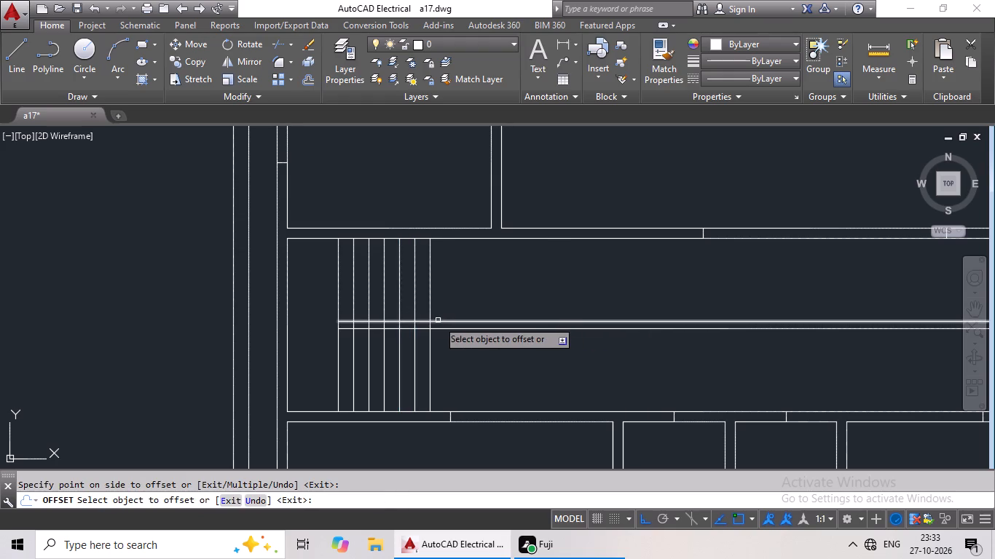
Continue the 9" offsets from the last tread line to add five more tread lines to the right.
click(431, 307)
click(456, 305)
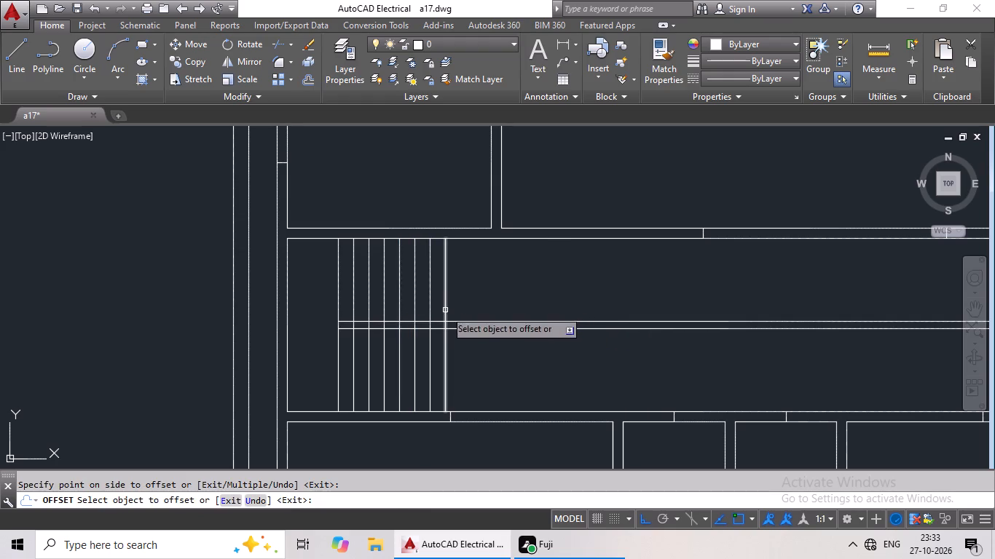
click(445, 310)
click(482, 304)
click(459, 312)
click(481, 306)
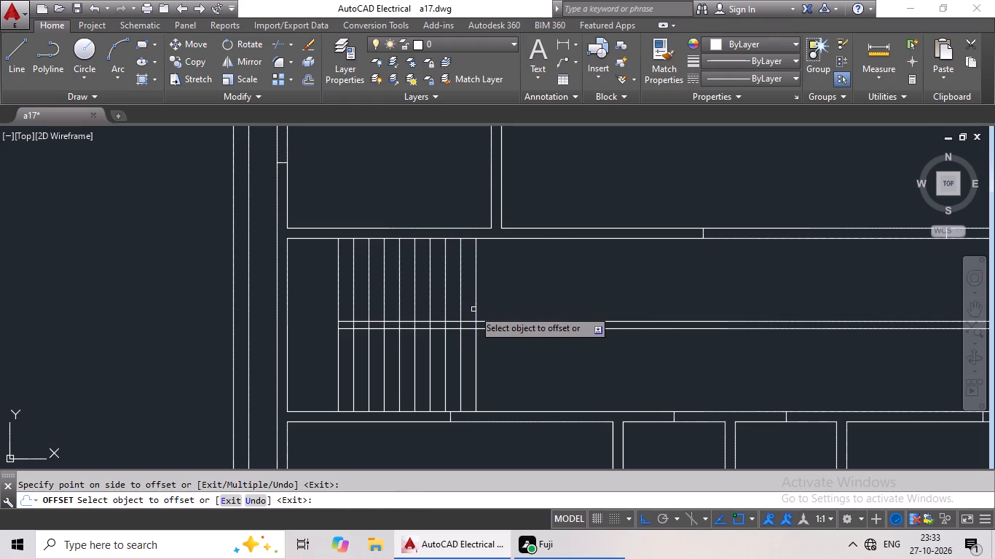
click(473, 309)
click(504, 307)
click(490, 310)
click(536, 309)
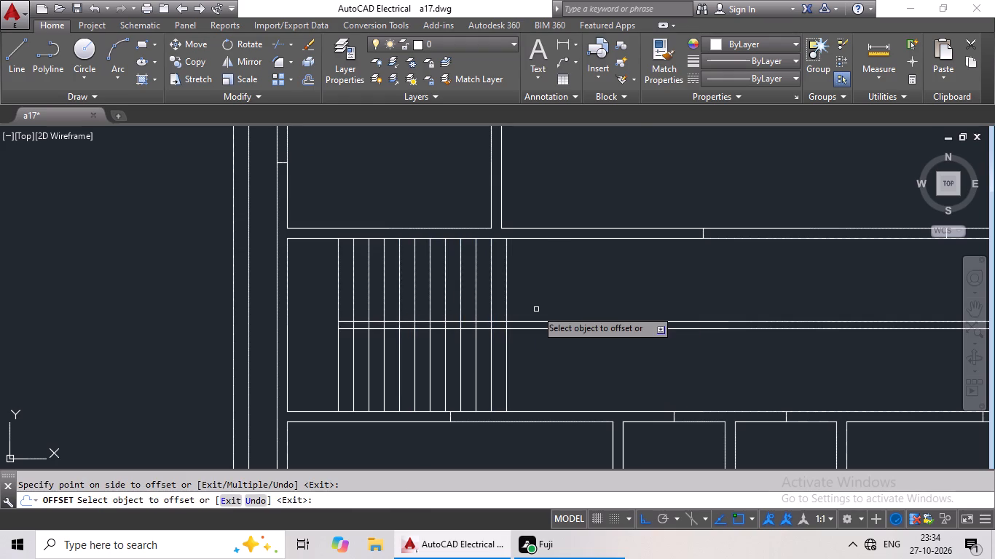
key(Escape)
key(Escape)
key(Escape)
key(Escape)
key(Escape)
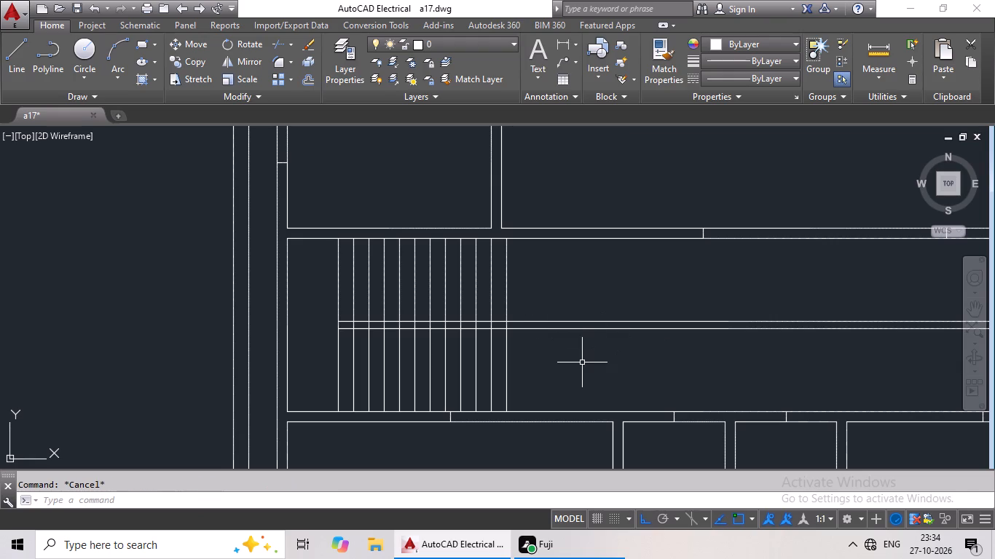
Trim off the two horizontal centre lines beyond the rightmost tread line.
key(t)
key(r)
key(space)
key(space)
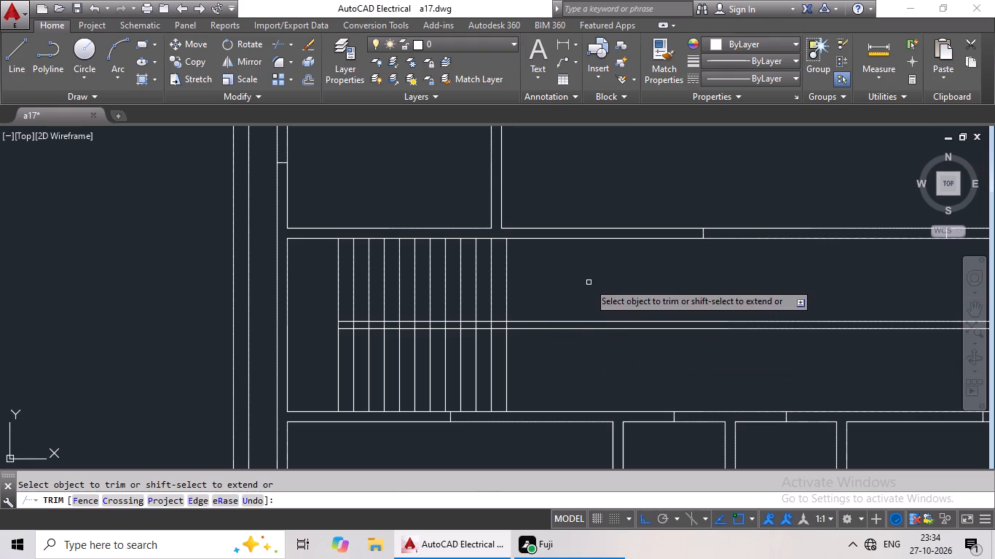
drag(589, 282, 546, 346)
click(546, 346)
Trim the ten intermediate tread lines between the two horizontal centre lines, keeping the two end lines.
scroll(501, 325, up, 3)
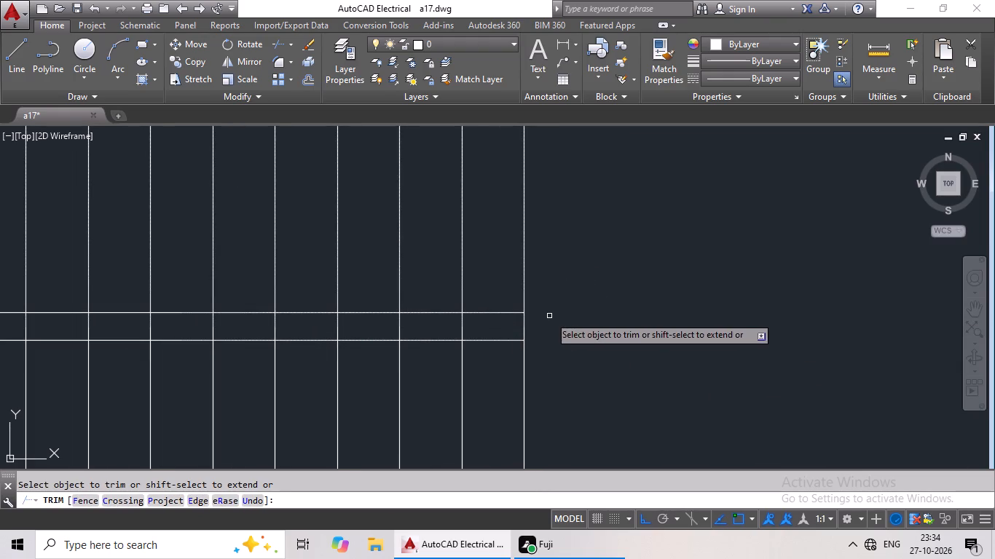
drag(506, 325, 98, 326)
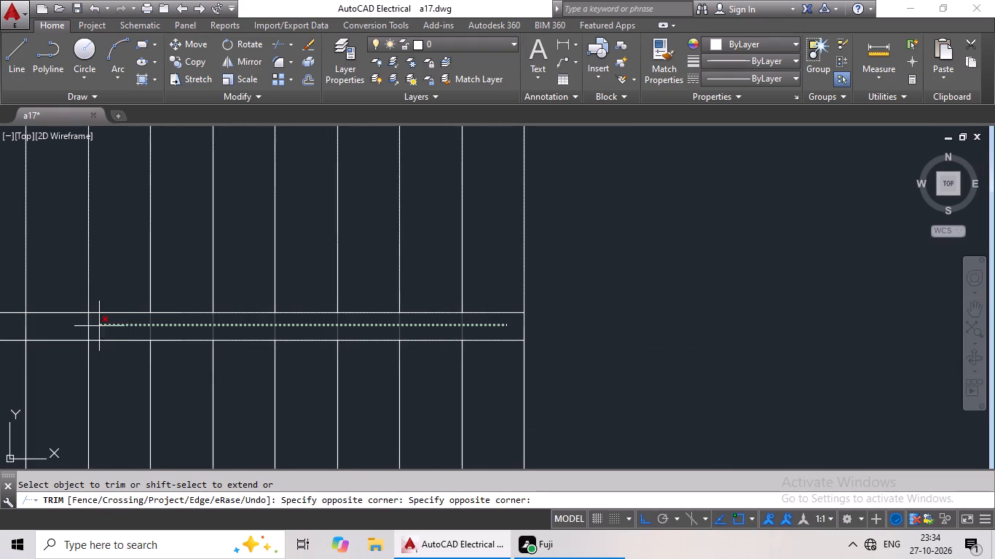
drag(98, 326, 14, 328)
middle_drag(47, 328, 428, 322)
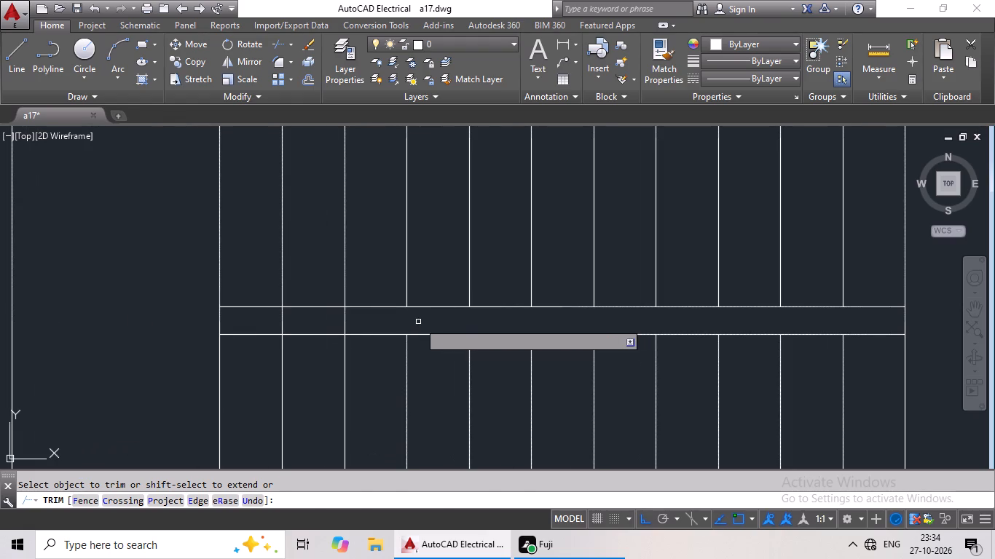
drag(421, 322, 251, 317)
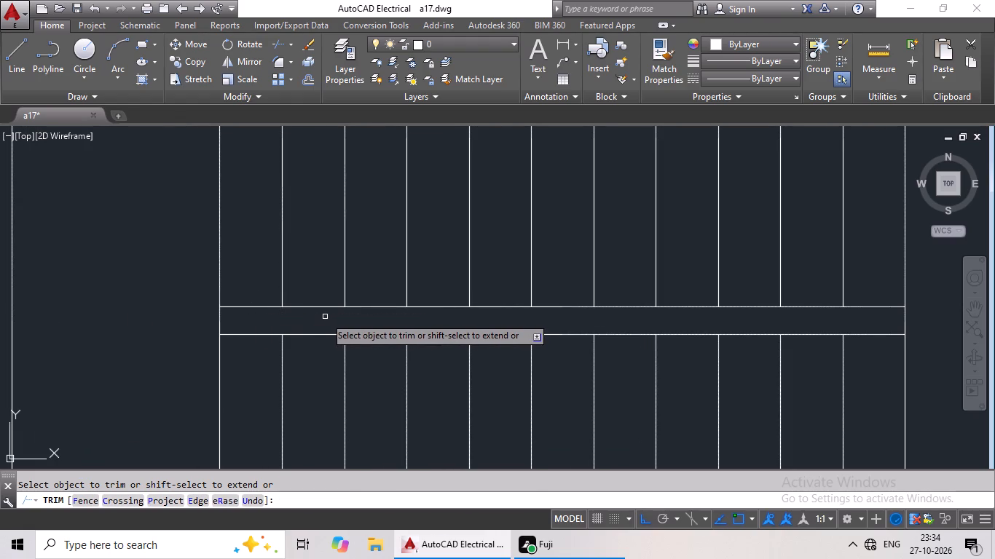
key(Escape)
Draw the stair direction line from the upper flight's seventh tread line, across the landing, down about 4'-6", to the lower flight's tenth tread line.
click(24, 62)
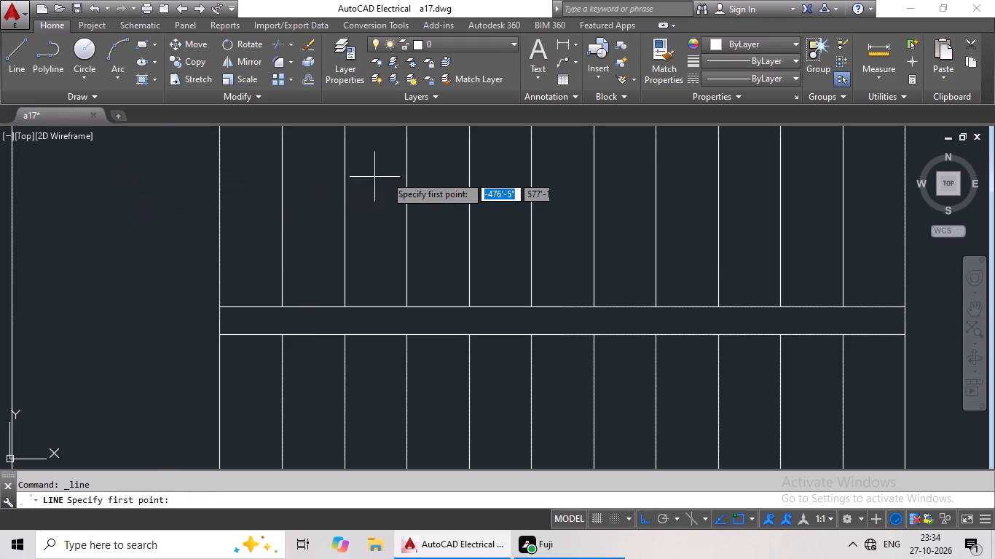
scroll(411, 185, down, 1)
middle_drag(457, 201, 395, 242)
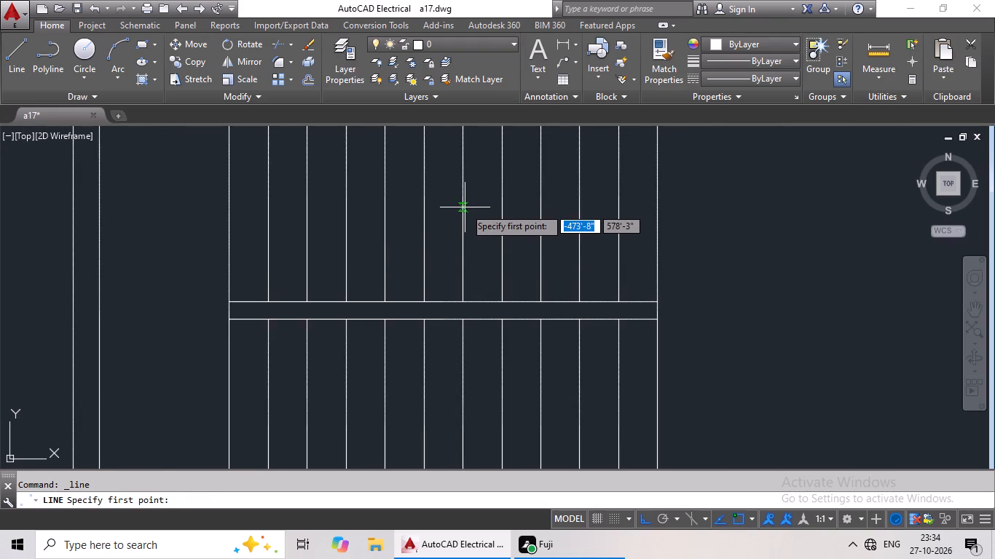
drag(463, 199, 454, 199)
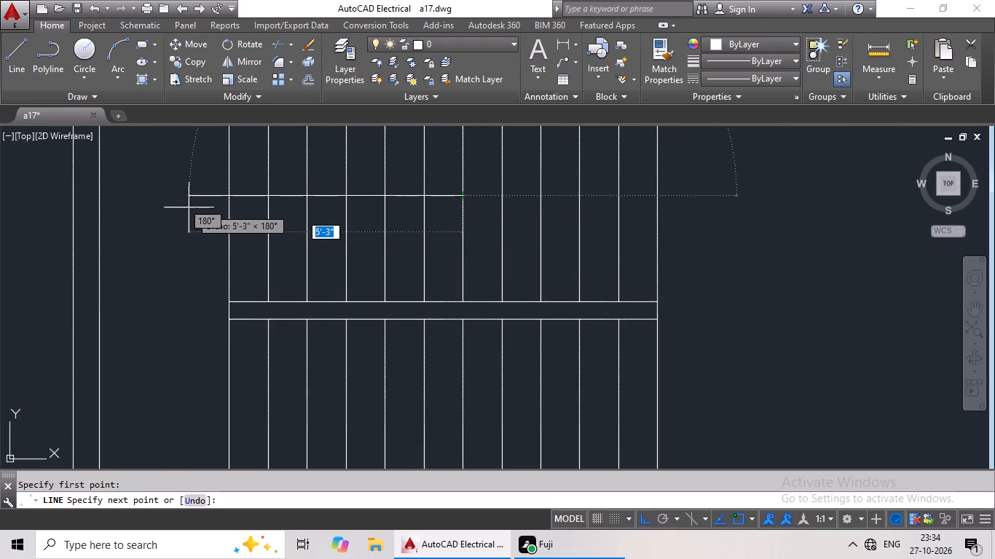
click(159, 200)
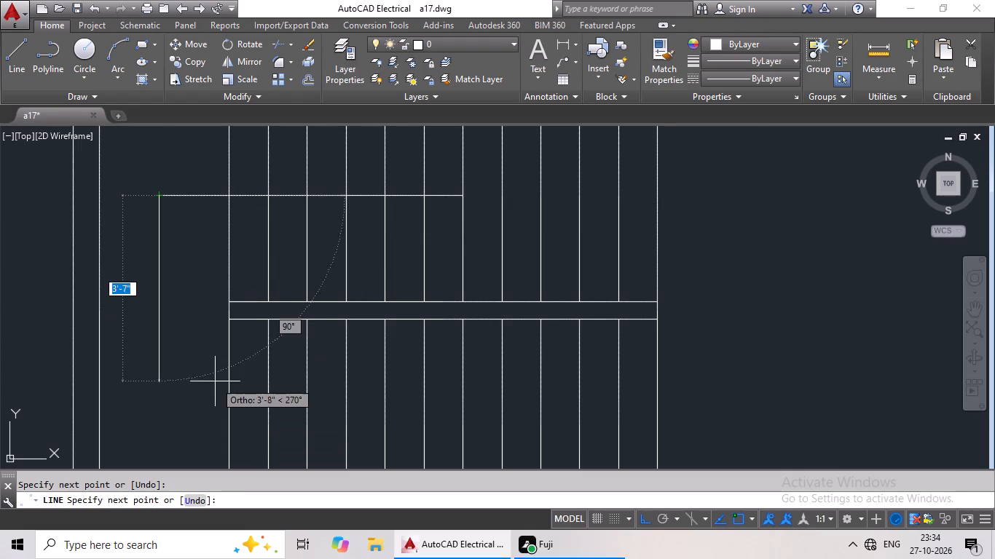
middle_drag(235, 339, 239, 220)
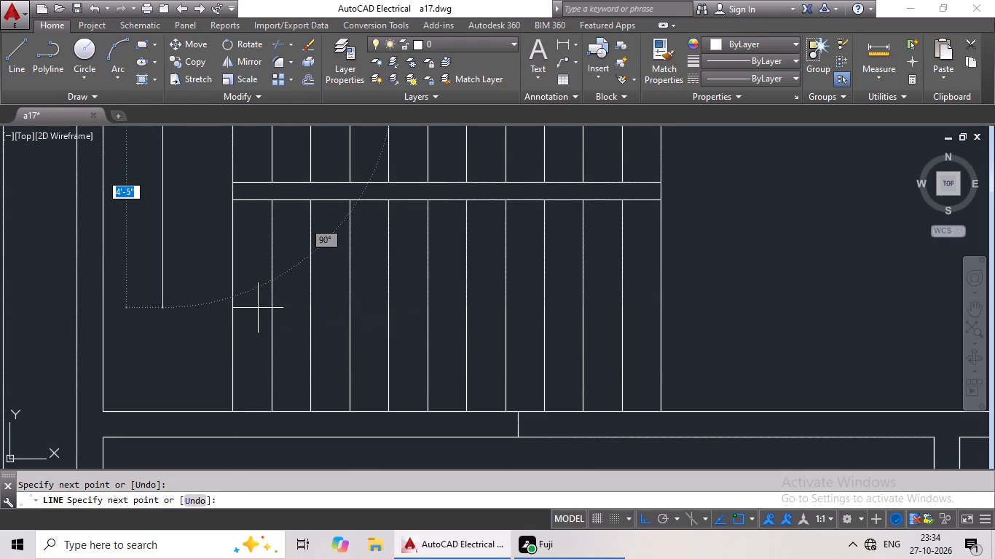
click(166, 310)
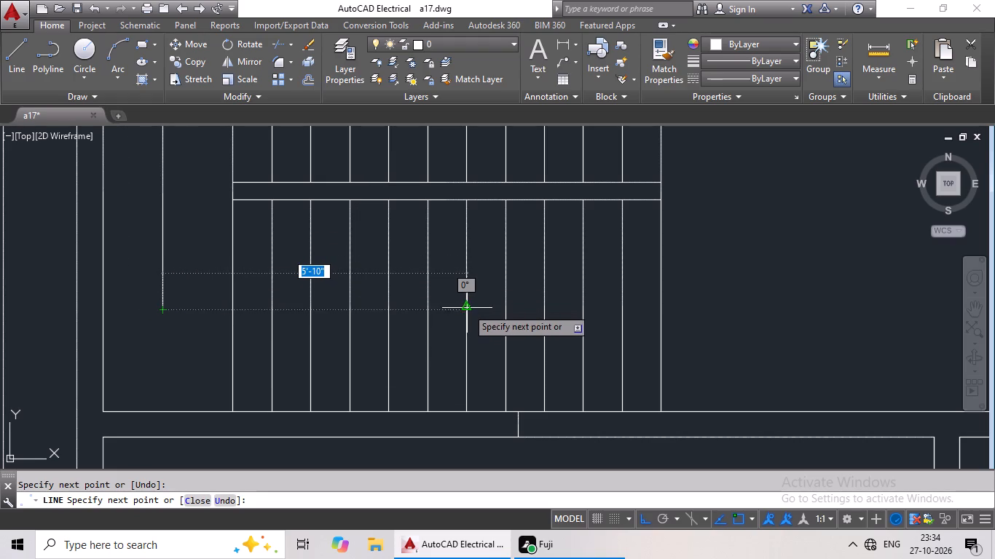
click(582, 307)
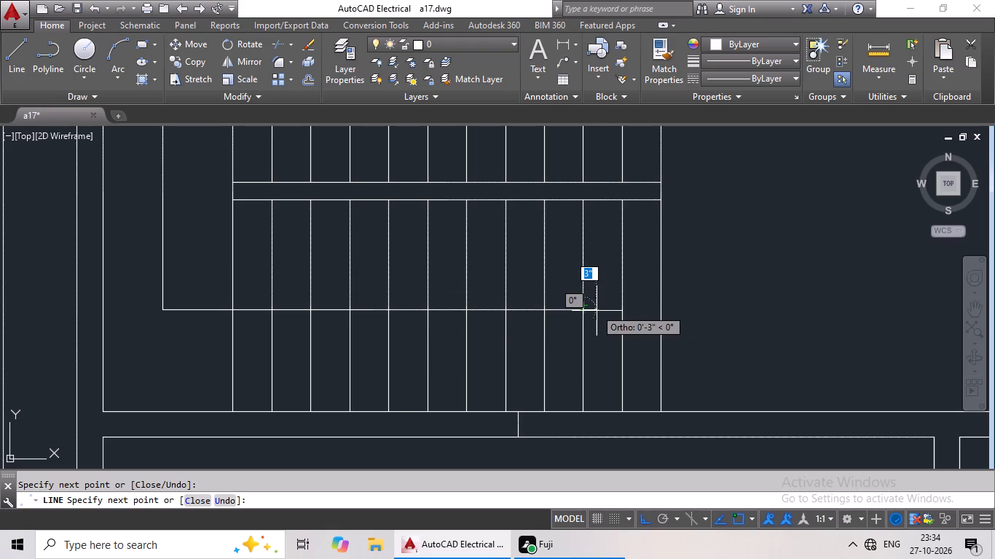
key(Escape)
Draw a notched four-line arrowhead one tread deep at the upper-flight end of the stair direction line, pointing along it.
scroll(579, 272, down, 1)
middle_drag(583, 263, 584, 321)
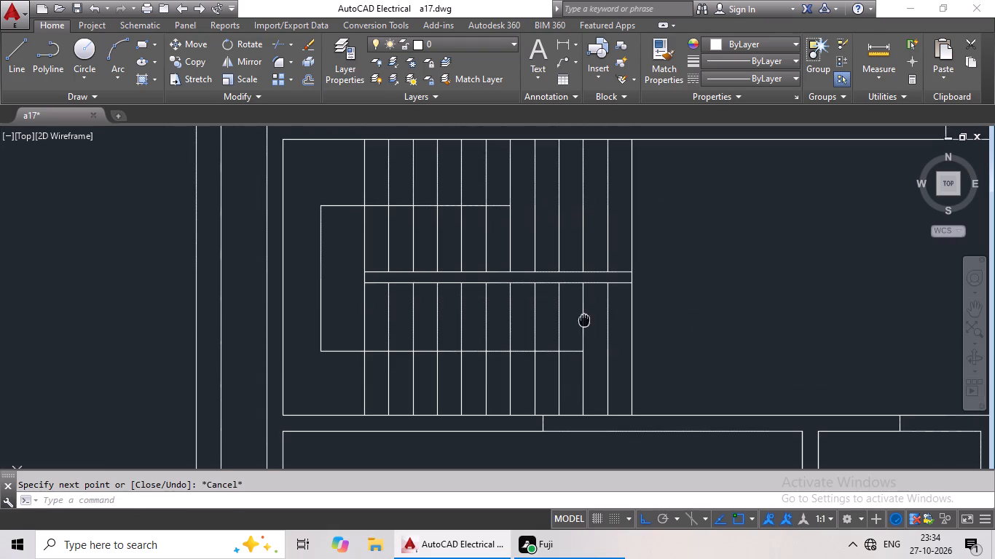
middle_drag(584, 321, 584, 323)
middle_drag(494, 253, 506, 322)
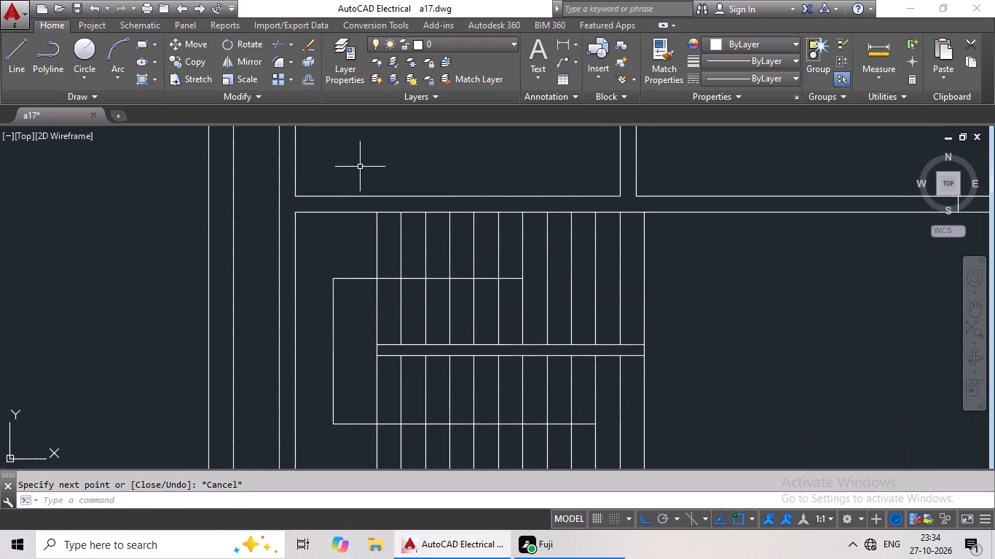
click(6, 60)
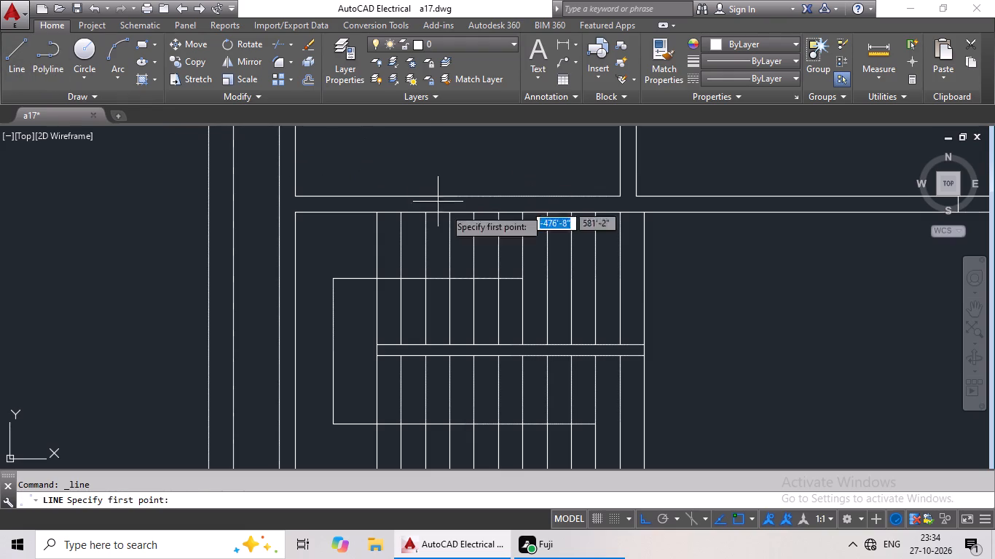
scroll(520, 259, up, 4)
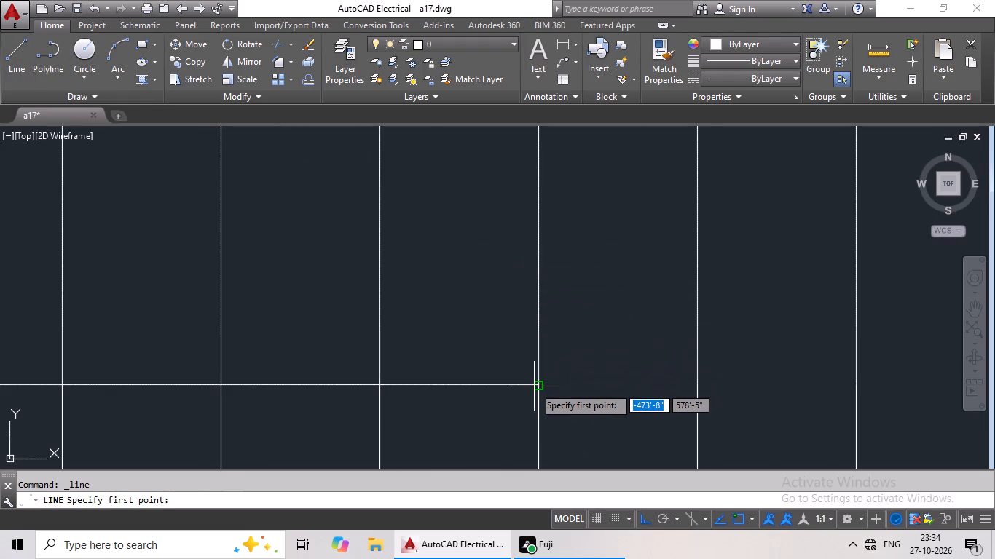
drag(538, 386, 519, 378)
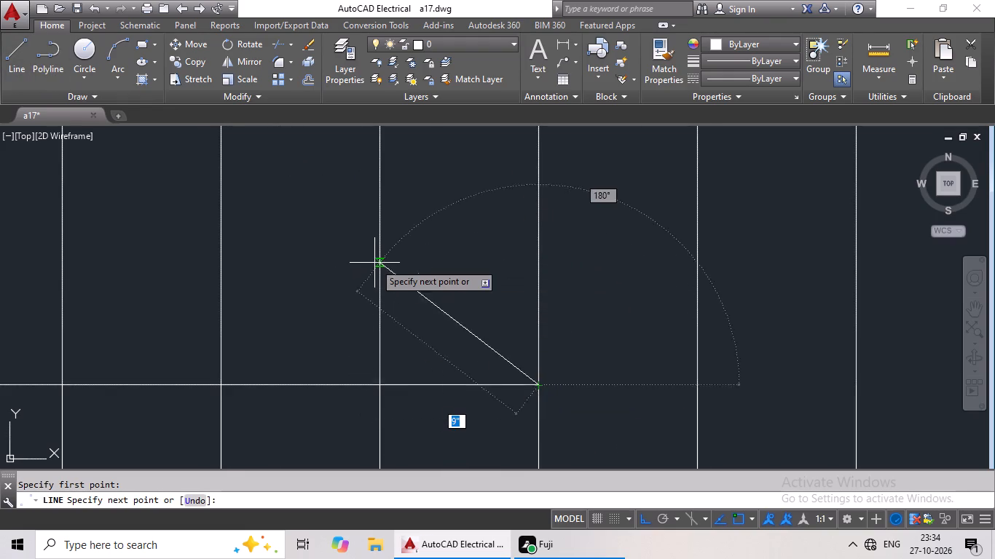
click(378, 259)
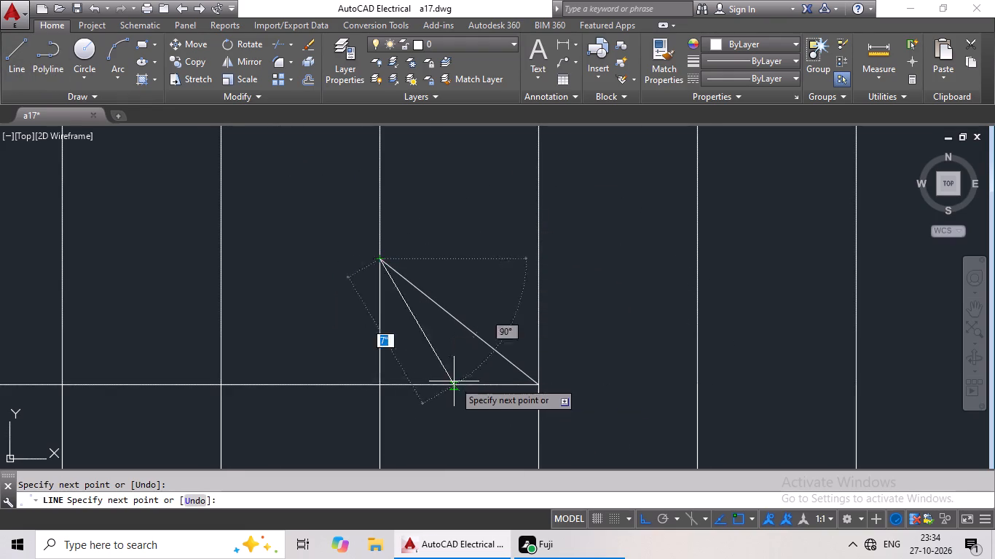
click(438, 382)
middle_drag(460, 370, 486, 193)
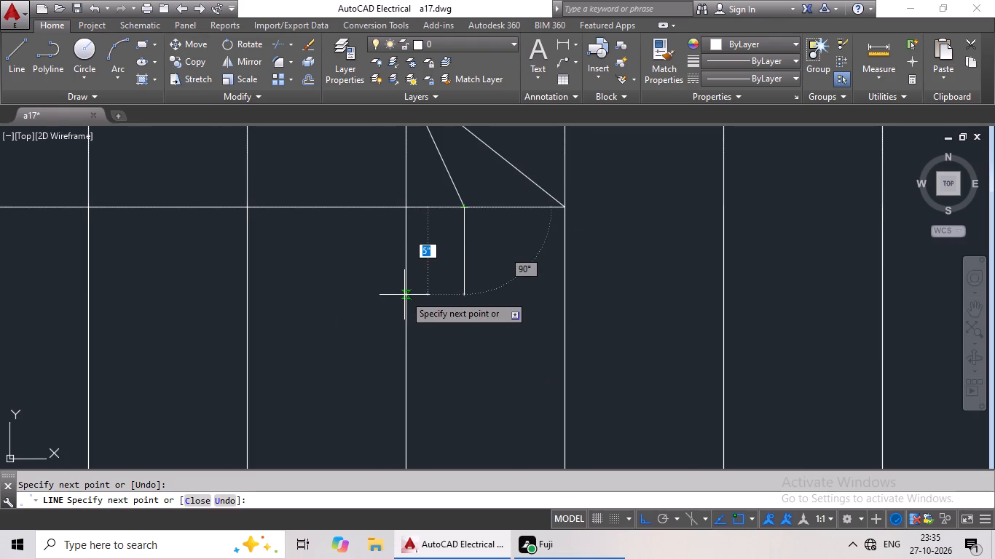
click(404, 293)
click(567, 207)
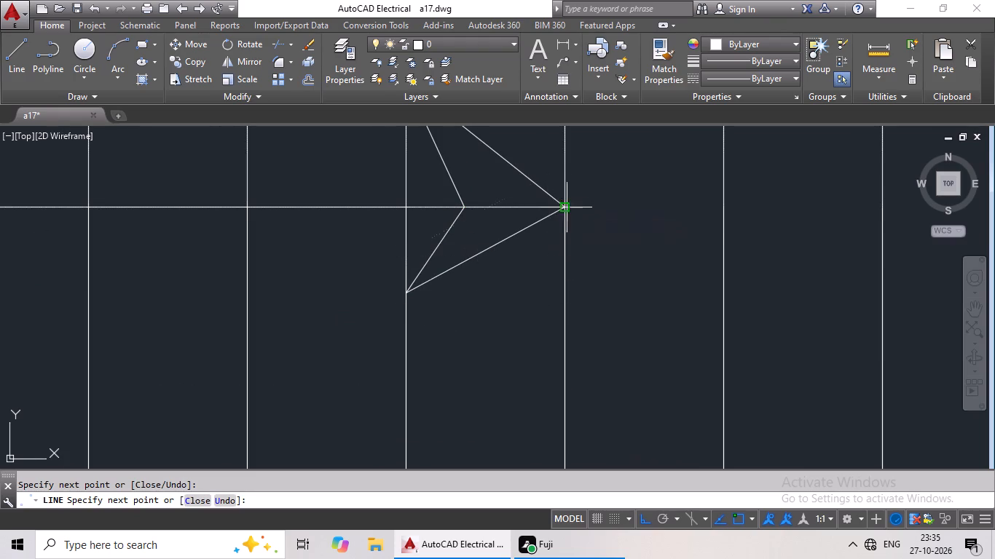
key(Escape)
Copy the longer narrow vertical window symbol by its centre, with Ortho off, onto the cross line in the top-right room's right wall.
scroll(637, 205, down, 3)
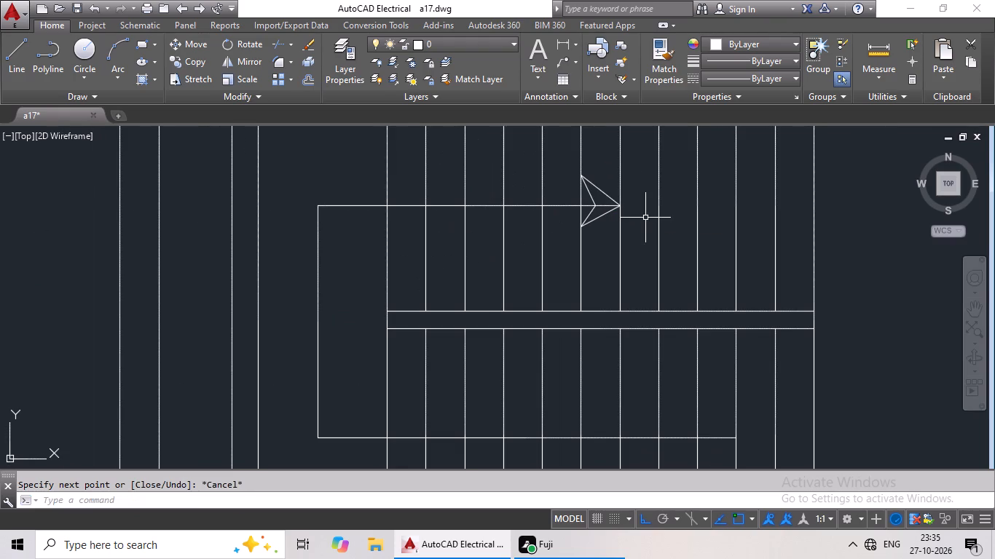
middle_drag(699, 223, 497, 219)
scroll(486, 227, down, 2)
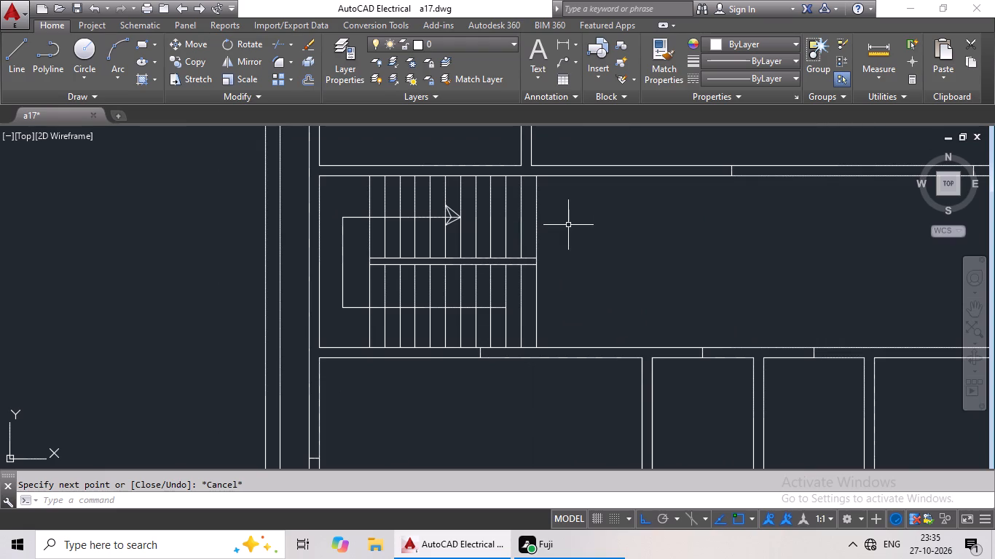
scroll(555, 239, down, 3)
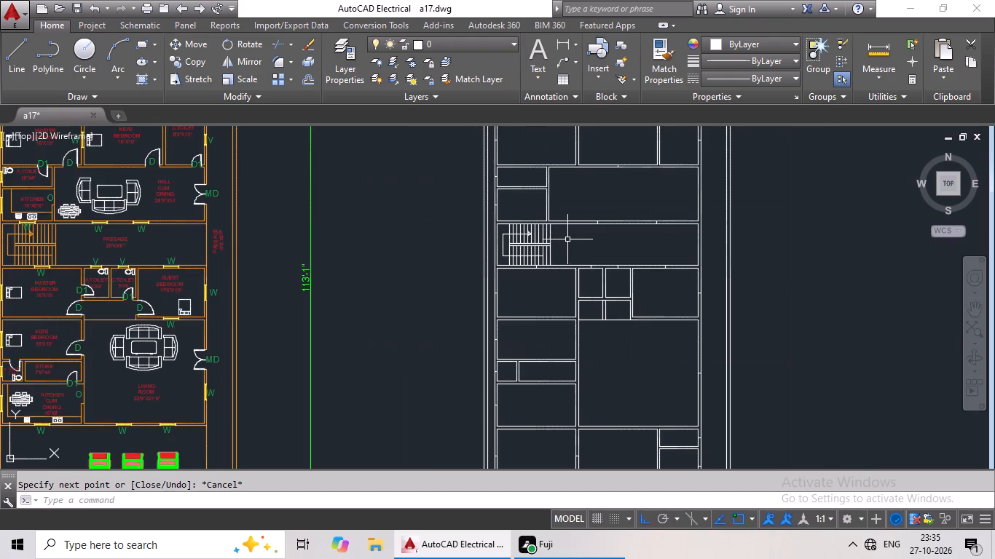
middle_drag(571, 239, 449, 311)
middle_drag(538, 261, 349, 288)
middle_drag(587, 244, 493, 324)
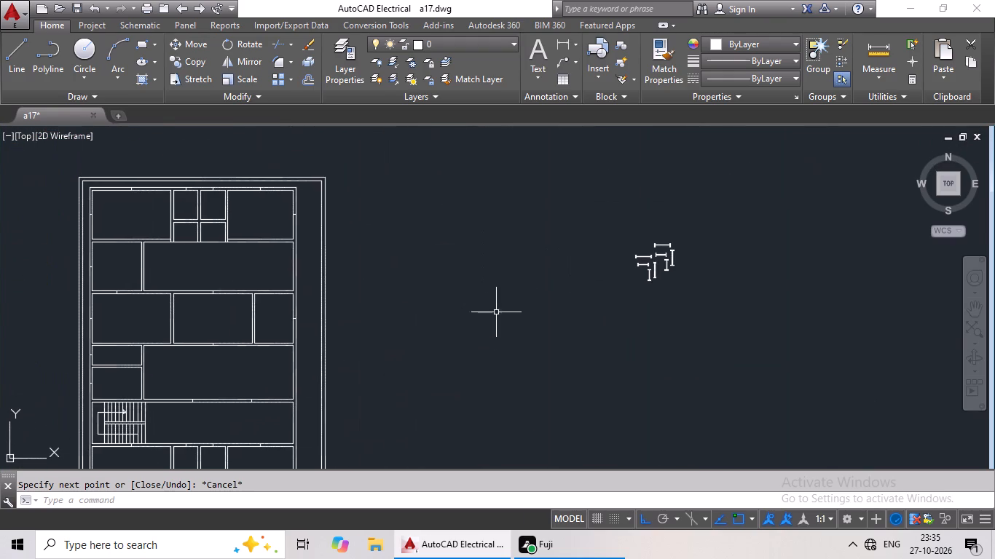
middle_drag(535, 263, 502, 296)
scroll(630, 272, up, 4)
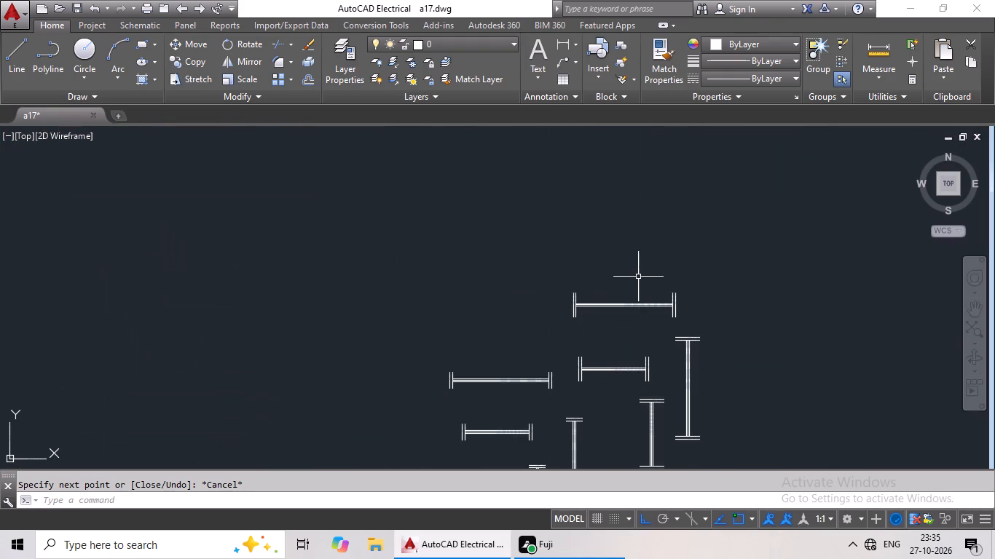
scroll(640, 277, down, 3)
middle_drag(675, 279, 684, 274)
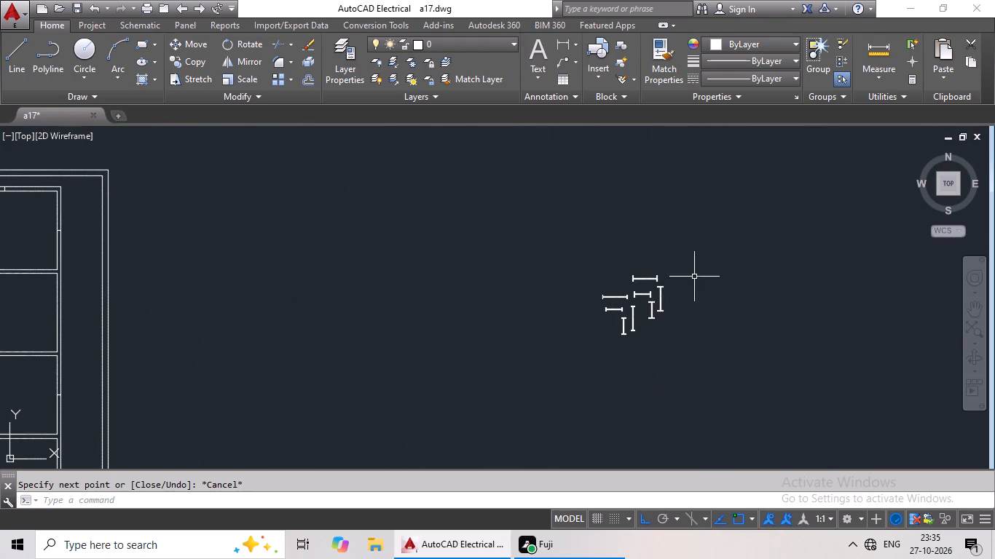
scroll(675, 295, up, 3)
middle_drag(580, 337, 595, 313)
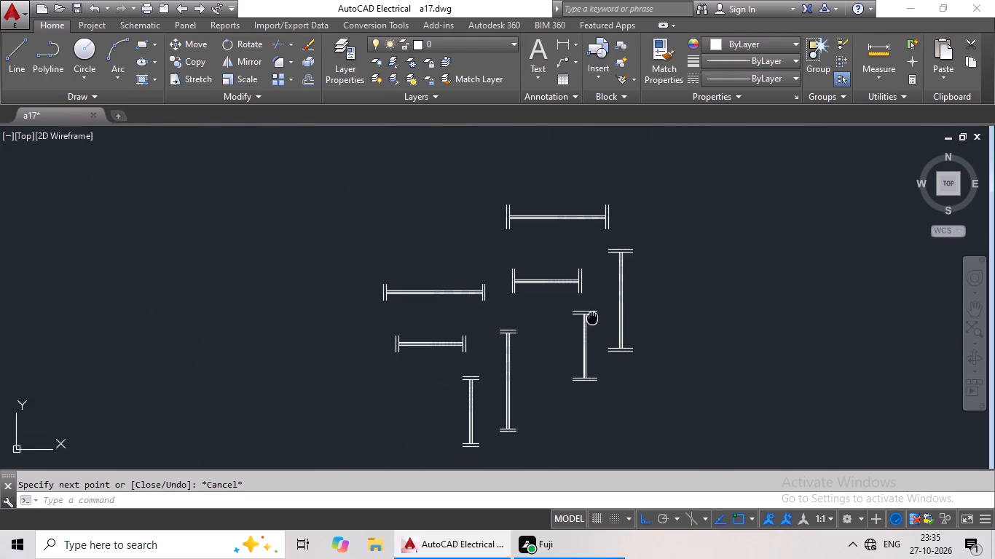
middle_drag(595, 313, 616, 263)
drag(567, 255, 518, 288)
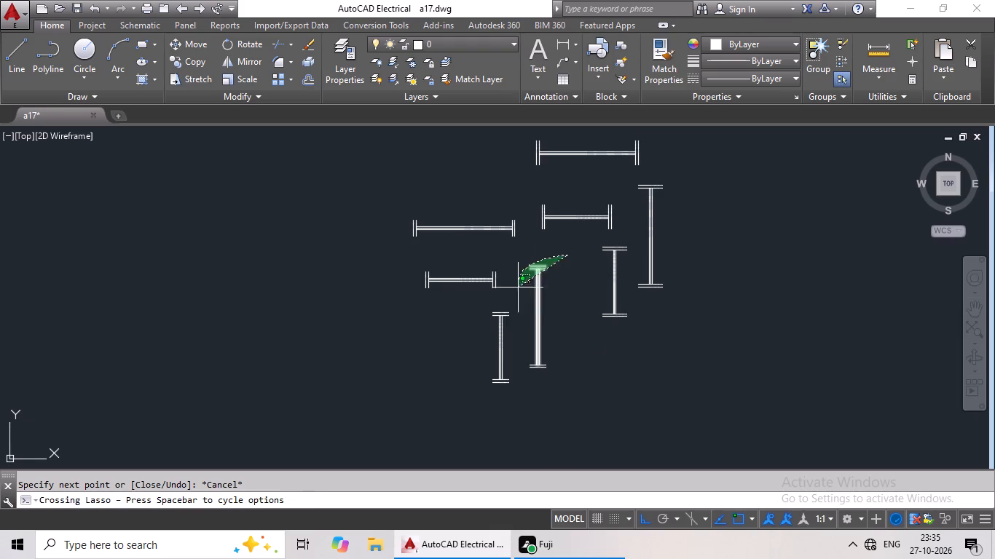
drag(518, 288, 550, 386)
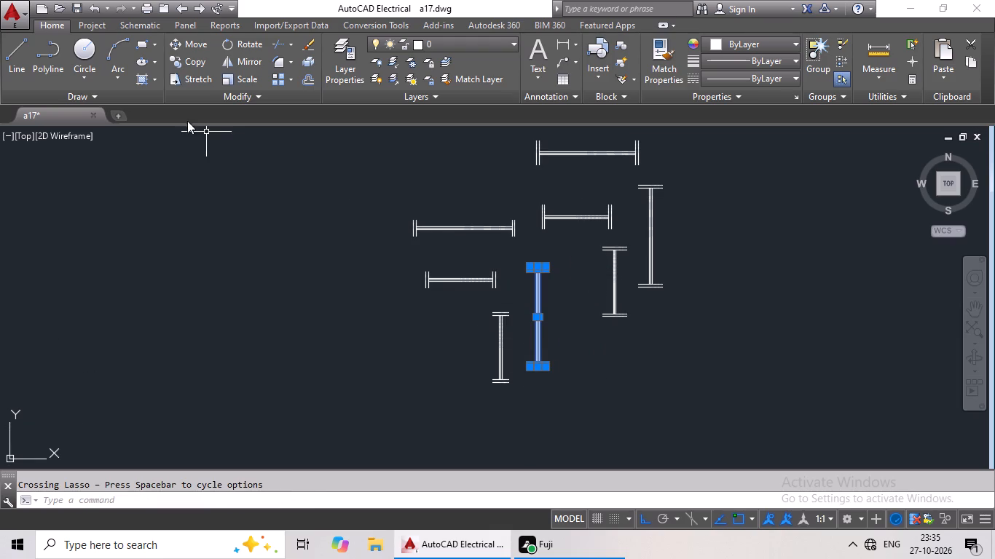
click(186, 65)
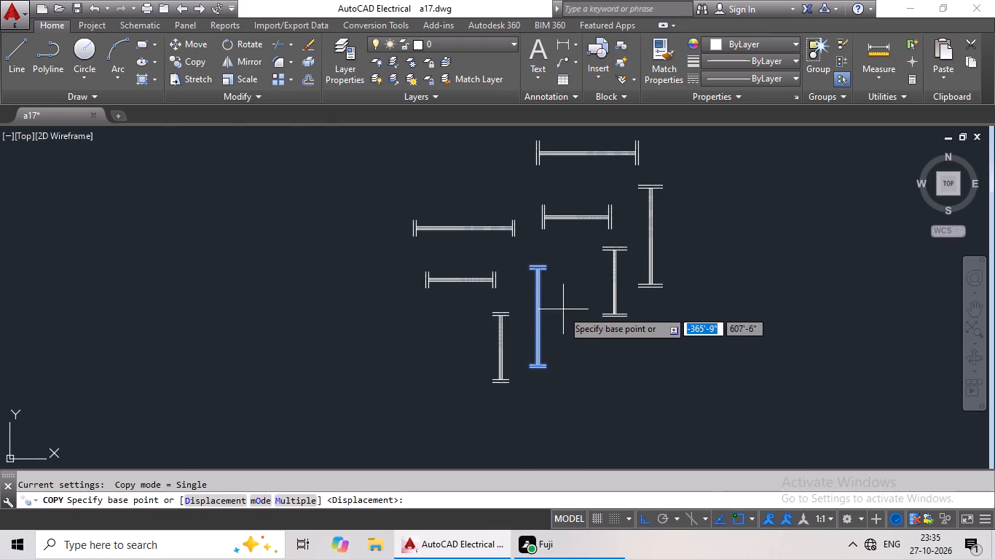
scroll(538, 328, up, 4)
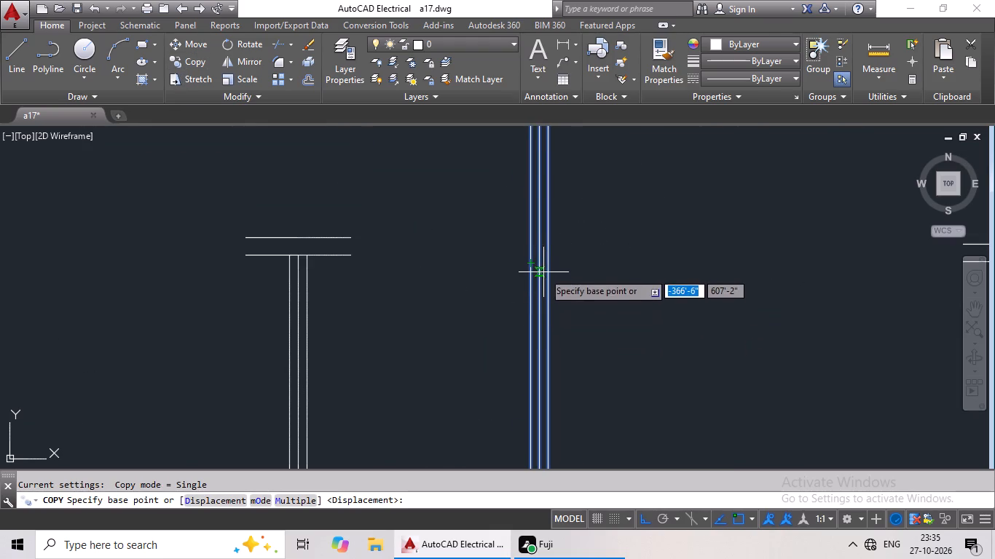
click(542, 265)
scroll(321, 265, down, 4)
middle_drag(332, 269, 565, 269)
scroll(726, 291, down, 2)
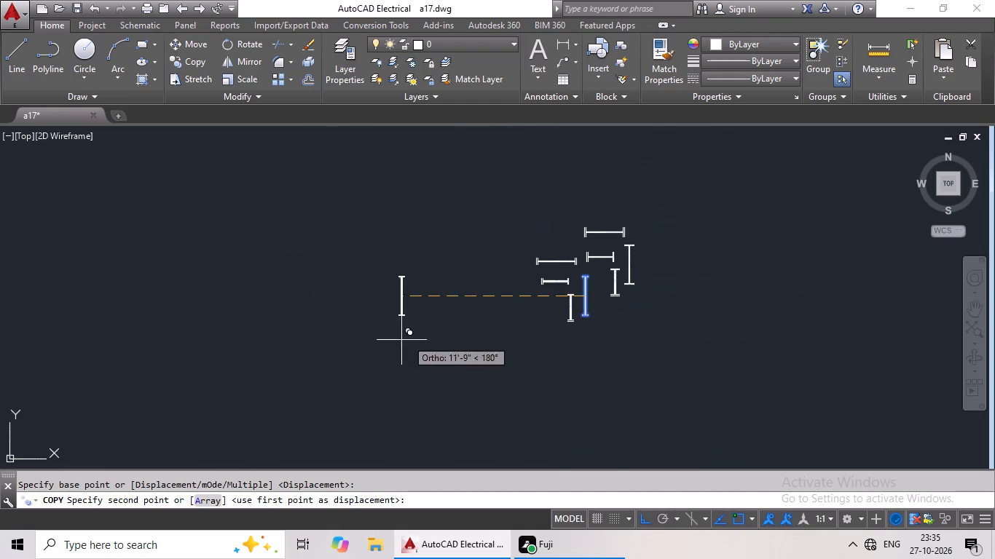
middle_drag(316, 326, 615, 306)
scroll(508, 322, down, 2)
middle_drag(414, 319, 496, 333)
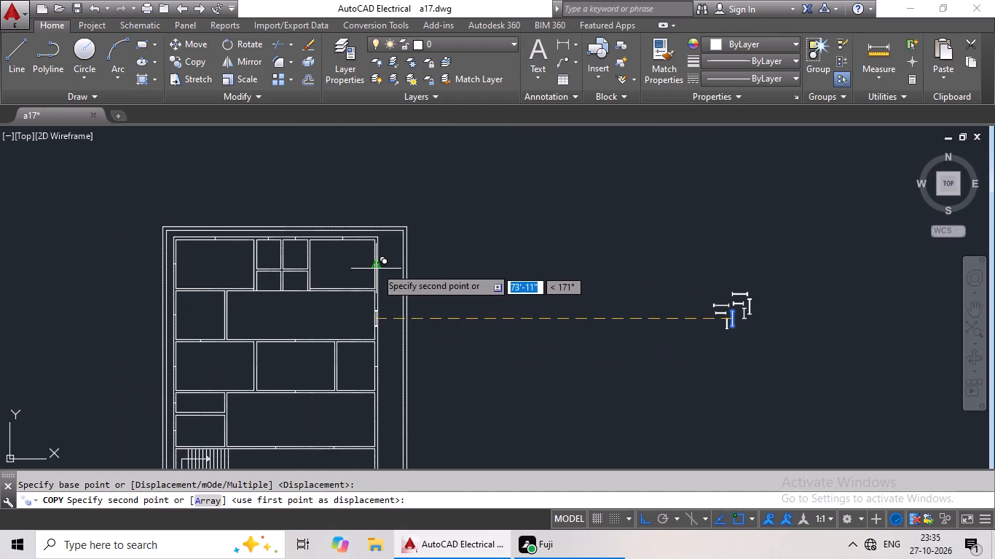
scroll(377, 264, up, 4)
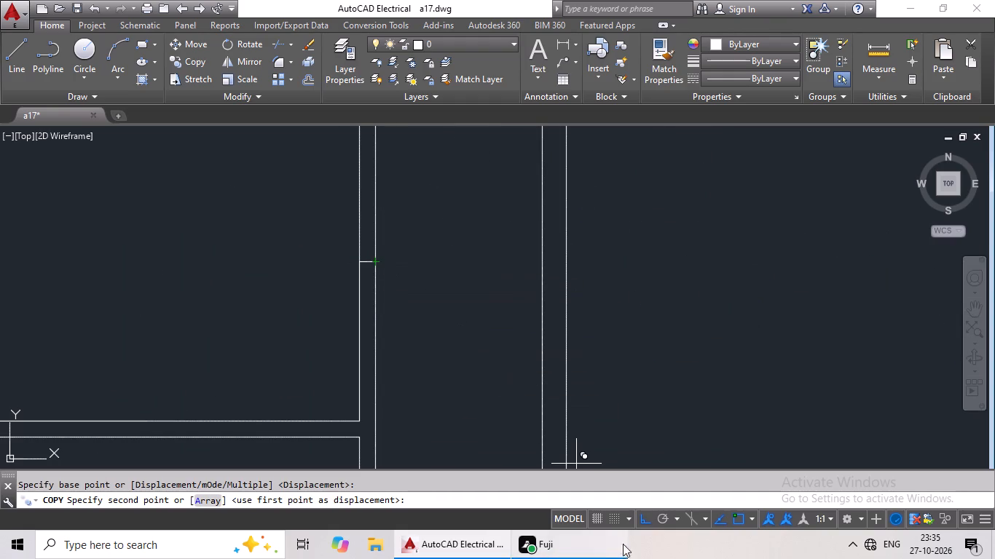
click(648, 519)
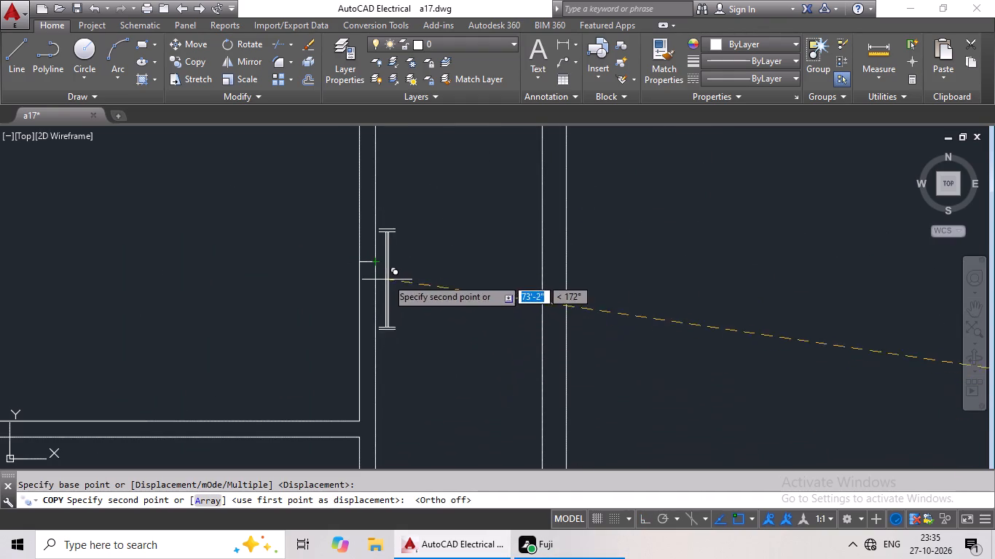
click(364, 265)
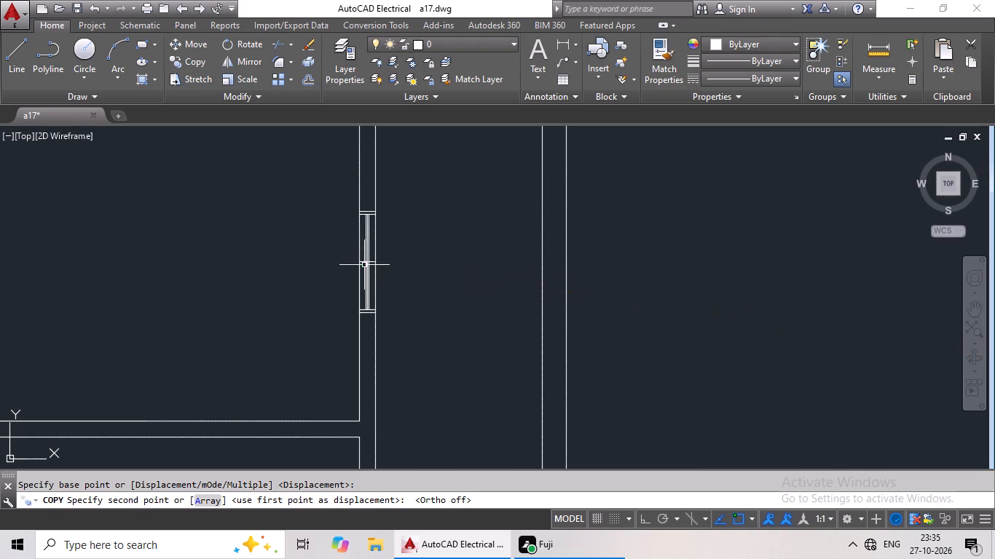
Copy the longer narrow horizontal window symbol by its centre onto the cross line in the top-right room's top wall.
scroll(484, 270, down, 3)
middle_drag(658, 260, 431, 253)
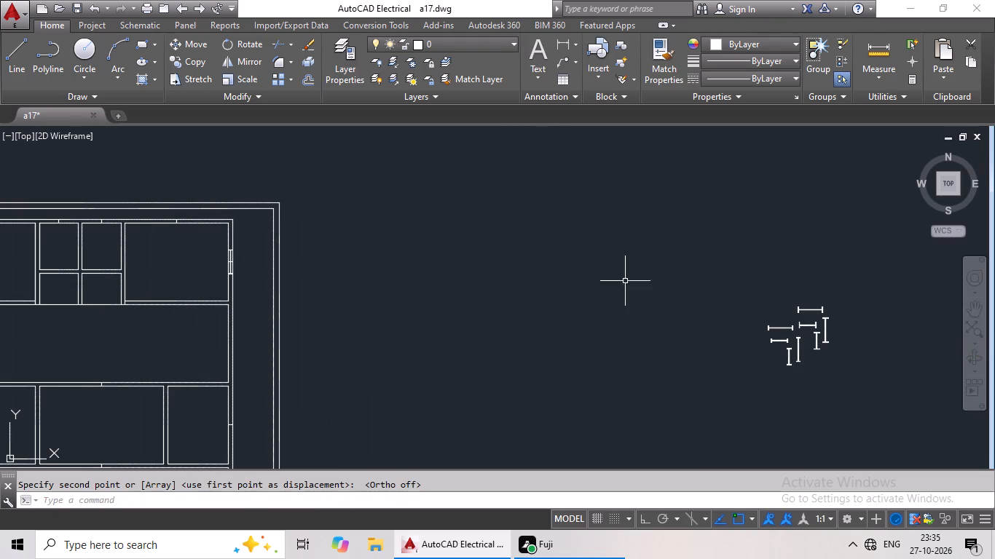
scroll(801, 333, up, 6)
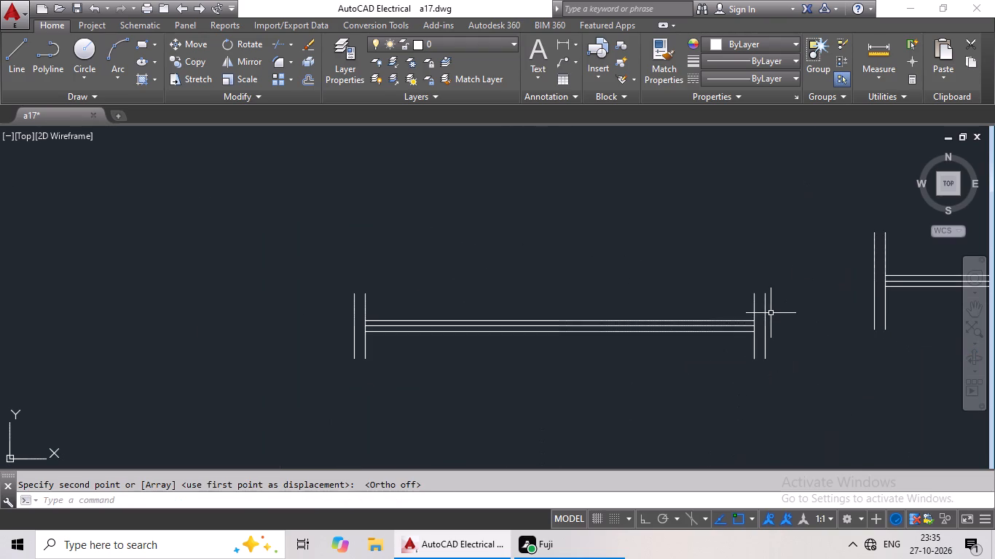
drag(735, 244, 679, 405)
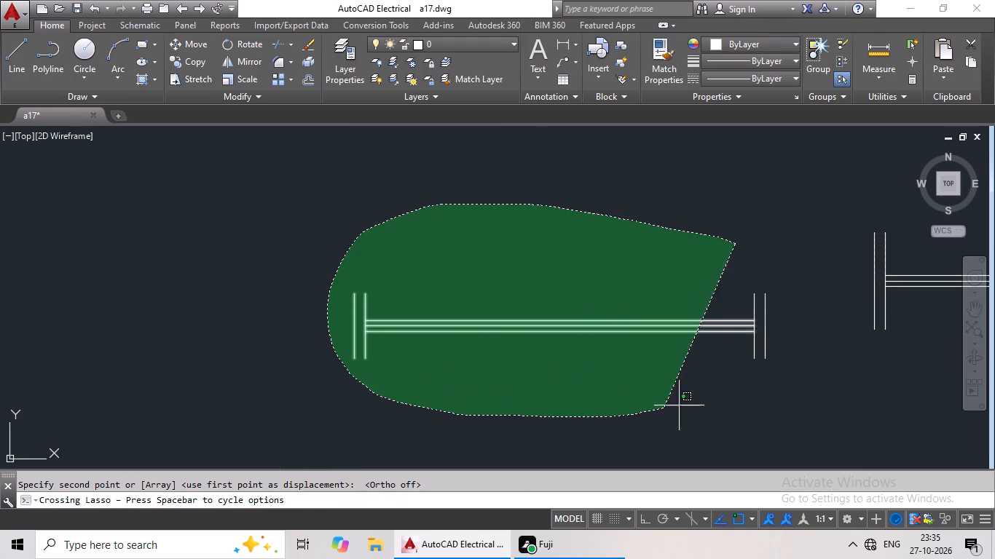
drag(679, 405, 824, 333)
click(197, 55)
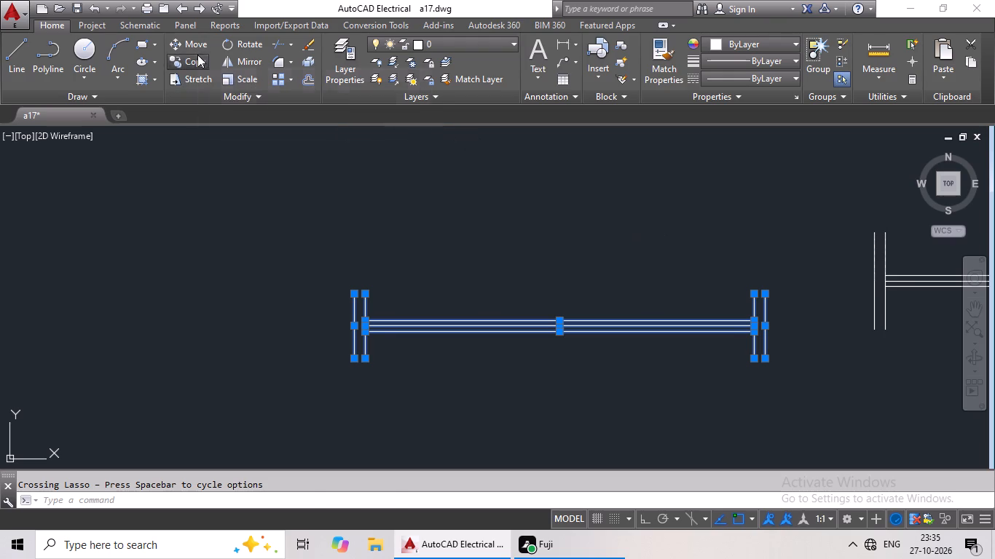
scroll(568, 322, up, 2)
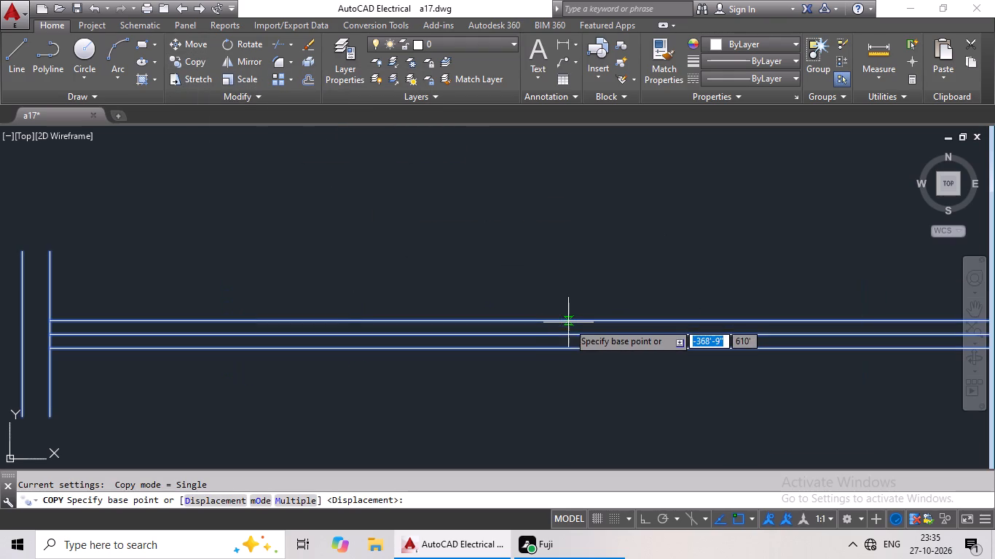
drag(542, 338, 535, 339)
scroll(358, 336, down, 5)
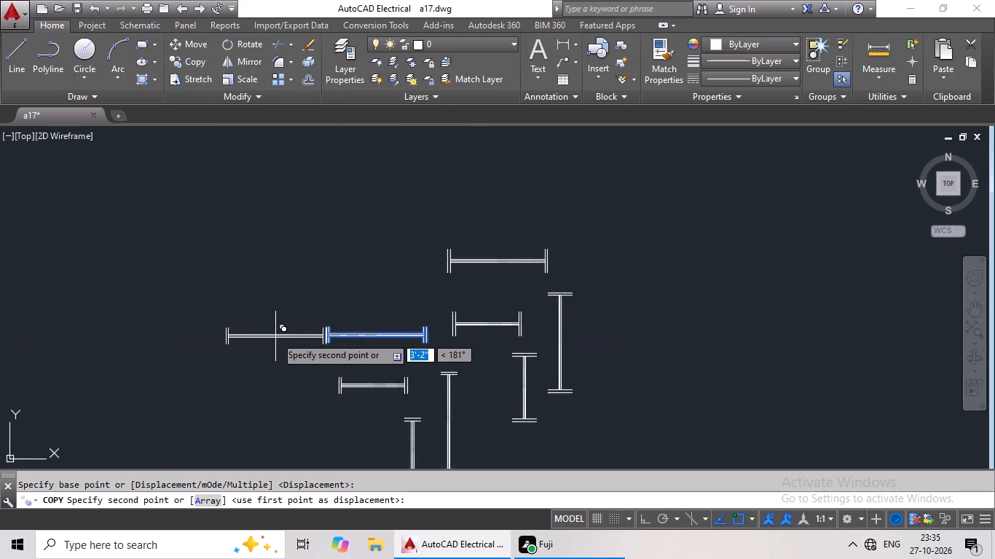
middle_drag(275, 336, 489, 319)
scroll(479, 328, down, 1)
middle_drag(296, 309, 589, 417)
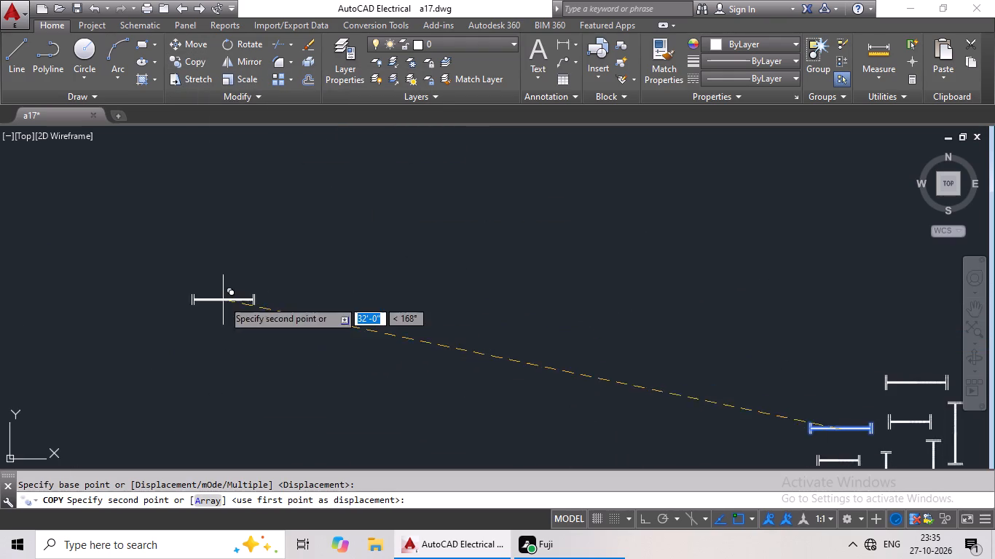
scroll(223, 300, down, 1)
middle_drag(223, 299, 519, 352)
middle_drag(319, 308, 688, 367)
middle_drag(419, 344, 675, 373)
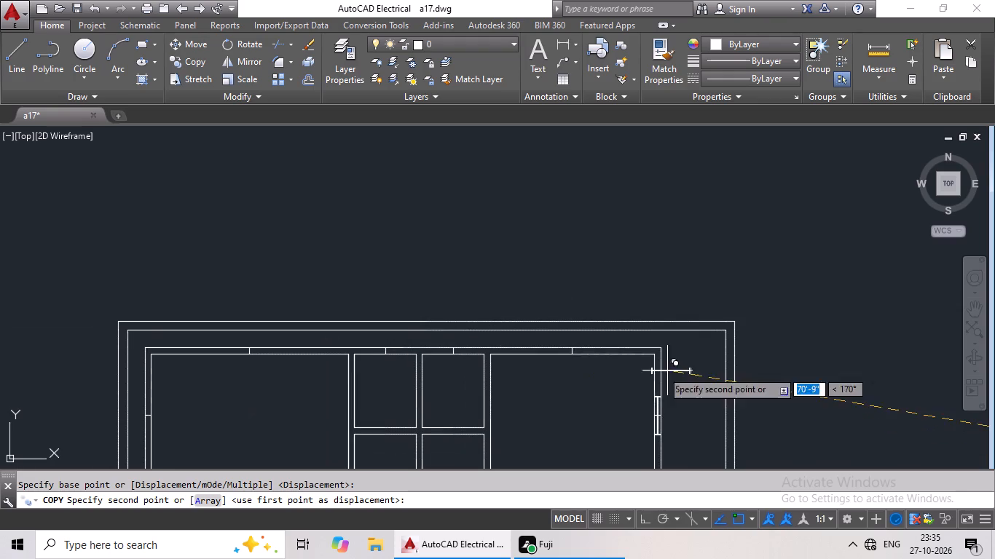
scroll(582, 353, up, 5)
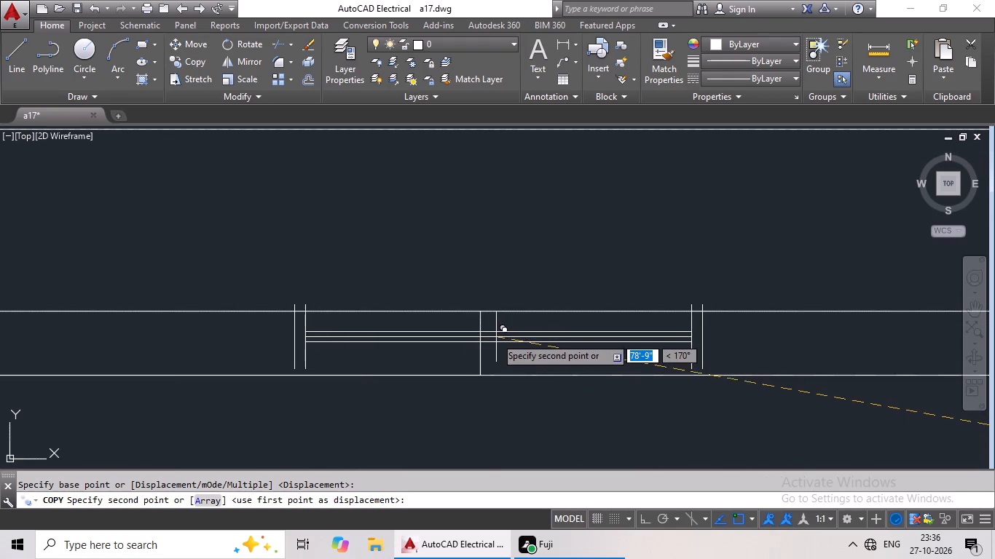
click(481, 341)
Copy the shorter narrow horizontal window symbol by its centre onto the cross line in the top wall of the right-hand small upper room.
scroll(534, 337, down, 4)
middle_drag(575, 353, 591, 307)
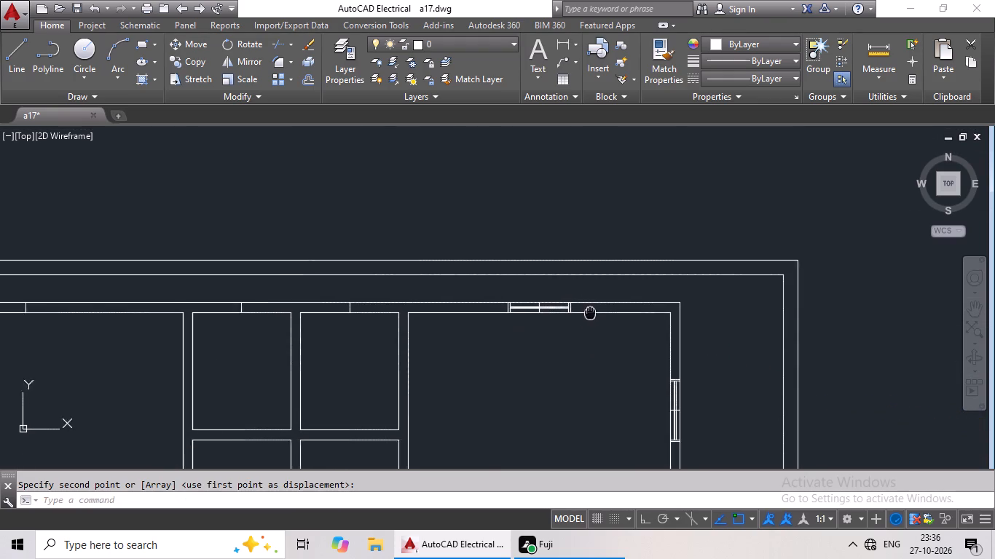
middle_drag(591, 307, 605, 242)
scroll(621, 237, down, 1)
middle_drag(597, 293, 485, 312)
scroll(557, 316, down, 1)
middle_drag(696, 356, 696, 355)
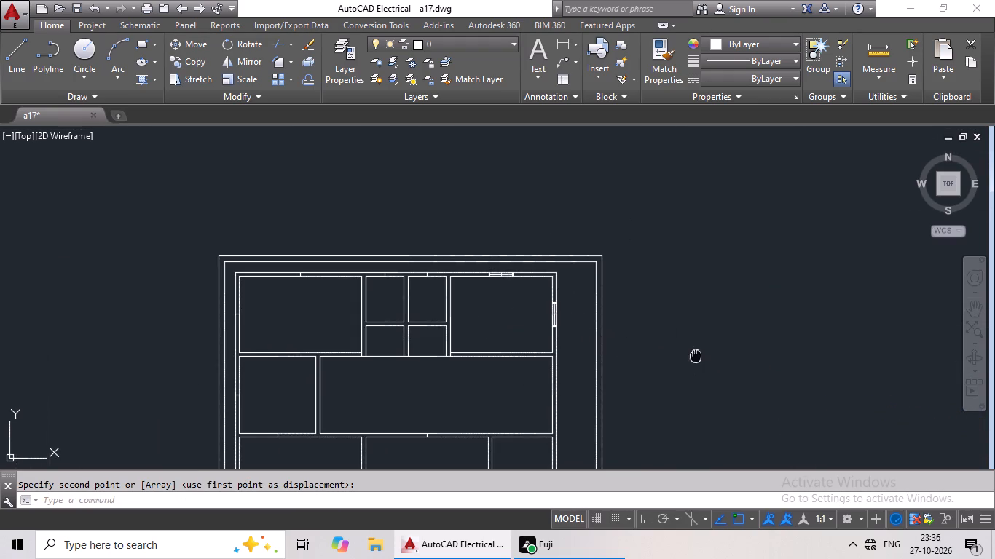
middle_drag(696, 355, 429, 295)
scroll(459, 292, down, 1)
middle_drag(608, 328, 532, 342)
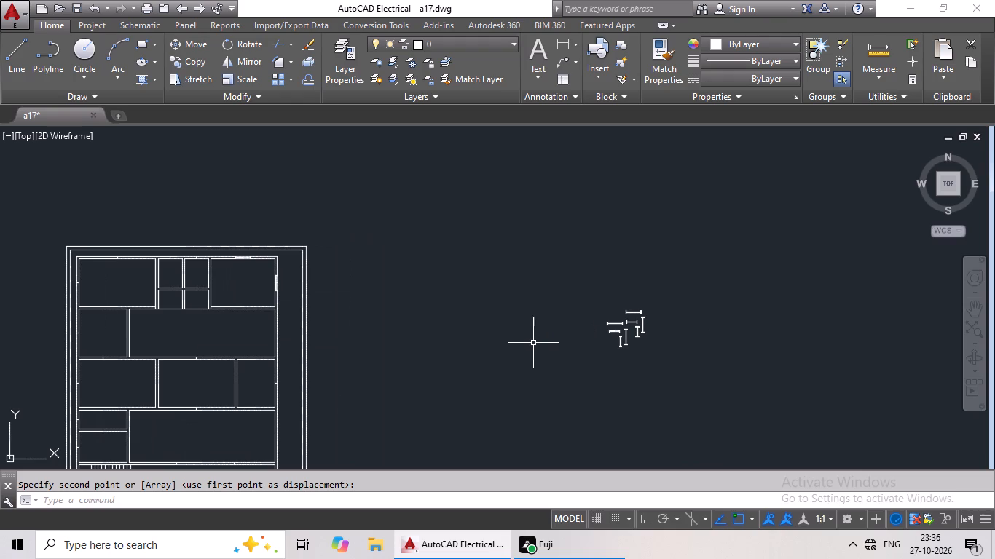
scroll(624, 328, up, 1)
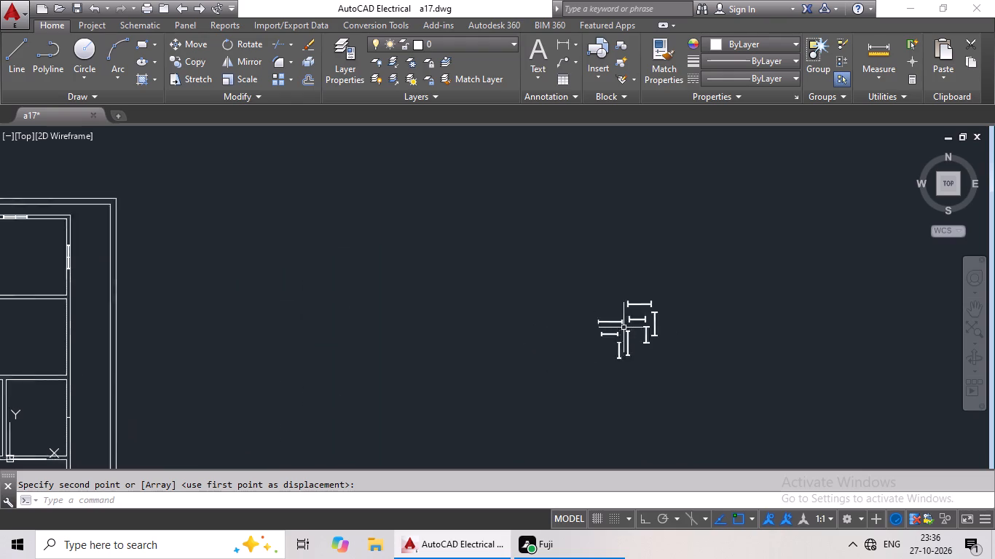
scroll(624, 328, up, 4)
middle_drag(594, 351, 605, 306)
drag(615, 305, 468, 313)
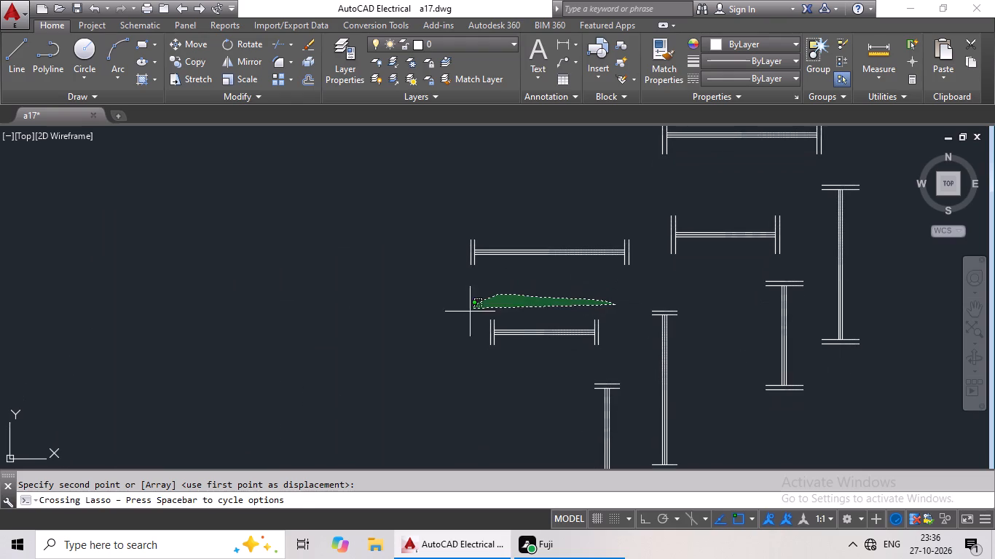
drag(468, 313, 608, 354)
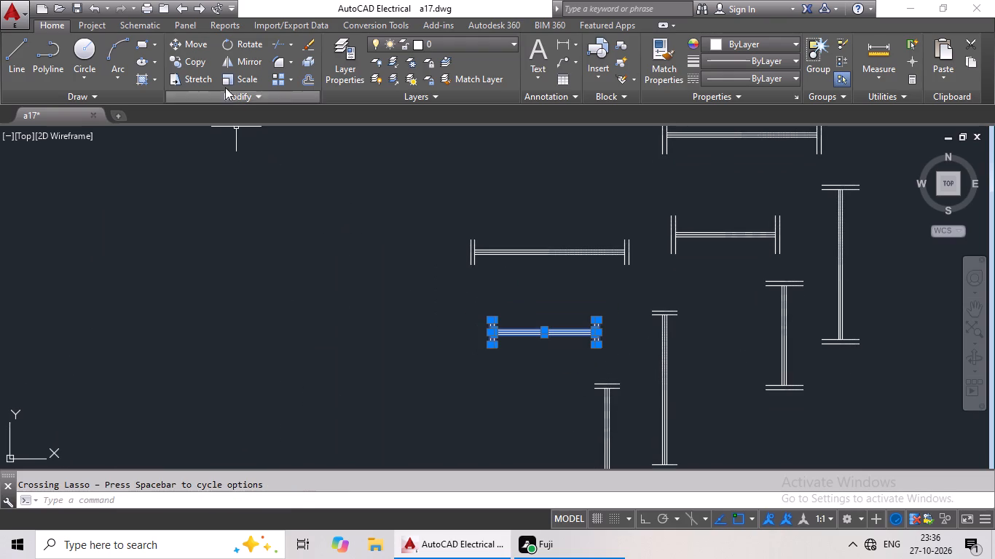
click(205, 57)
scroll(545, 334, up, 2)
click(544, 333)
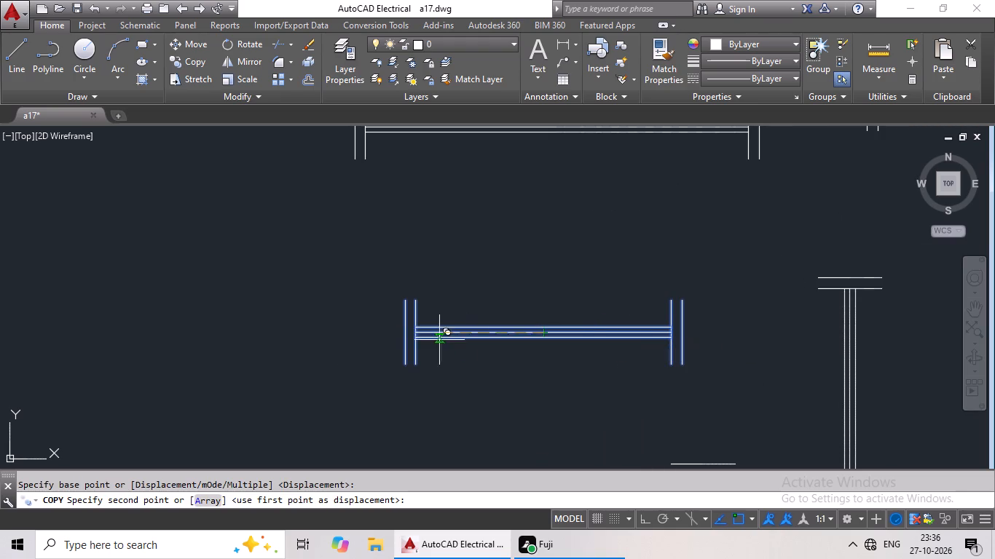
scroll(414, 341, down, 3)
middle_drag(323, 330, 683, 259)
scroll(686, 261, down, 2)
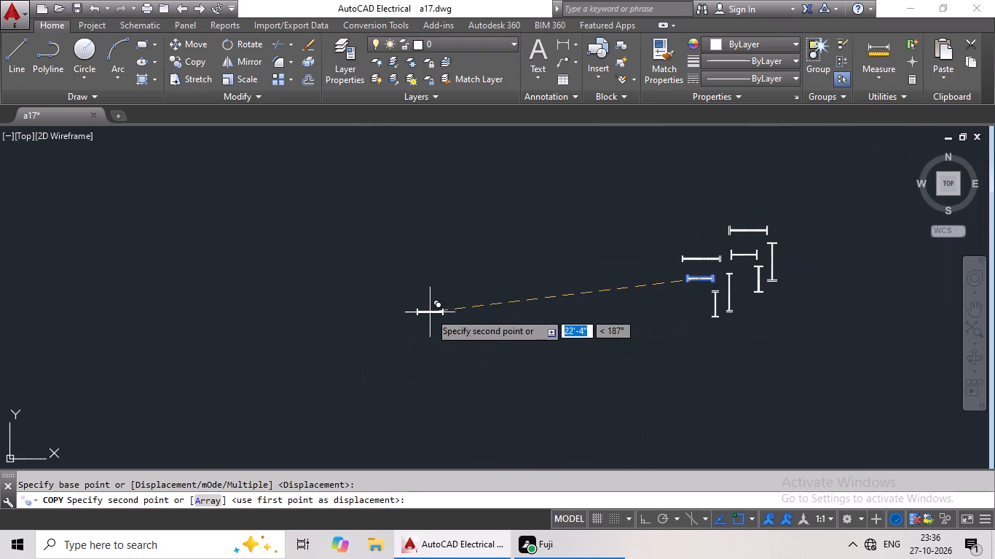
middle_drag(560, 317, 645, 310)
scroll(645, 310, down, 2)
middle_drag(385, 327, 685, 325)
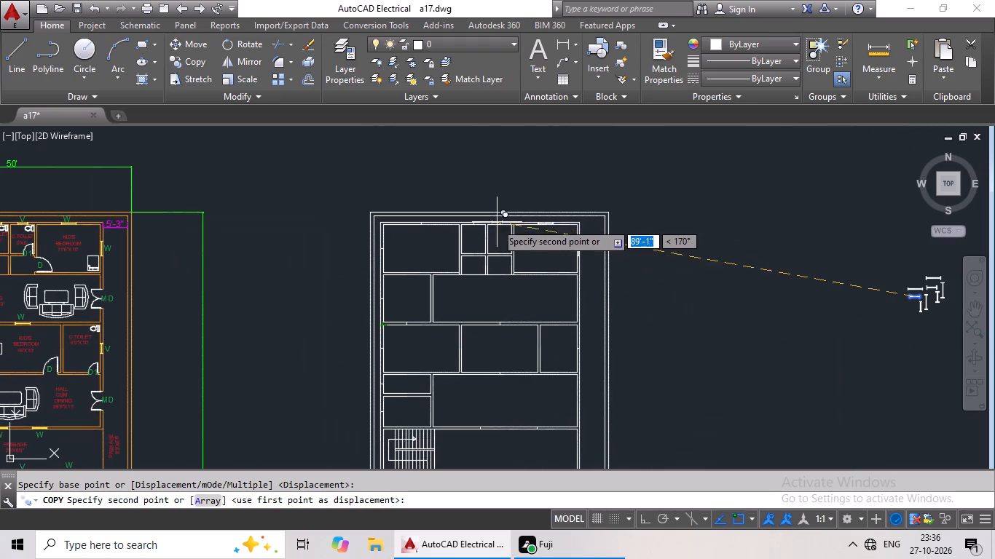
scroll(495, 223, up, 4)
click(530, 223)
Copy the shorter narrow horizontal window symbol by its centre onto the cross line in the top wall of the left-hand small upper room.
scroll(730, 252, down, 2)
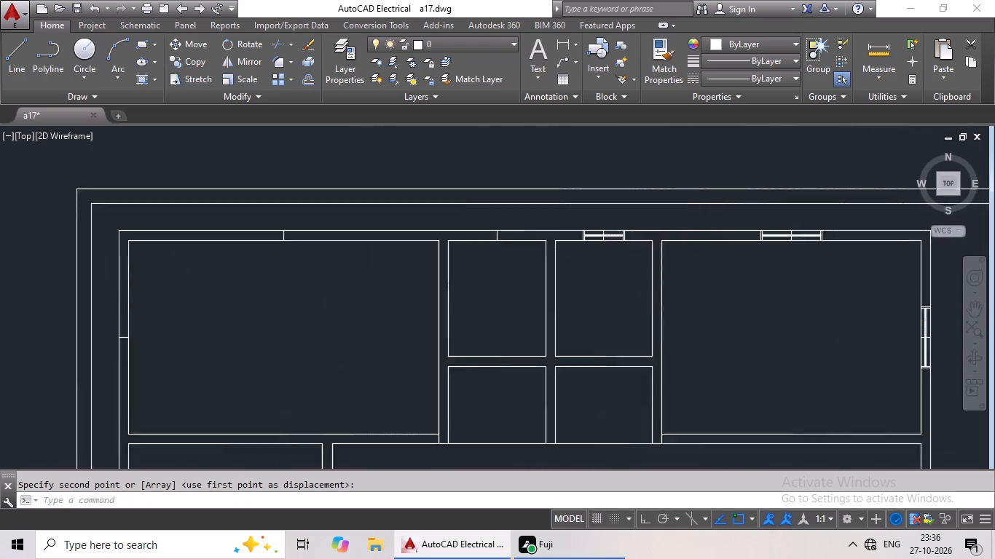
scroll(730, 253, down, 1)
middle_drag(894, 344, 342, 271)
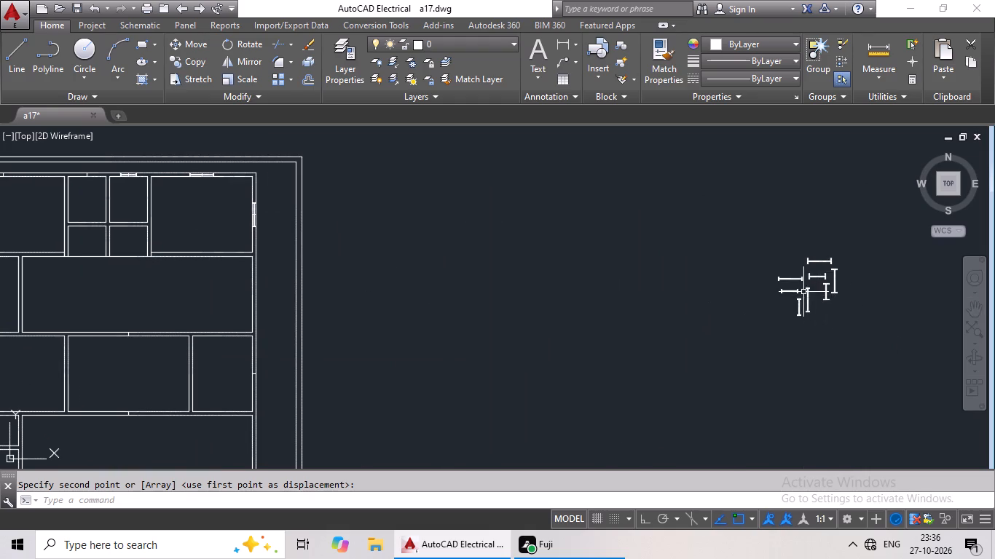
scroll(803, 290, up, 5)
drag(787, 271, 704, 323)
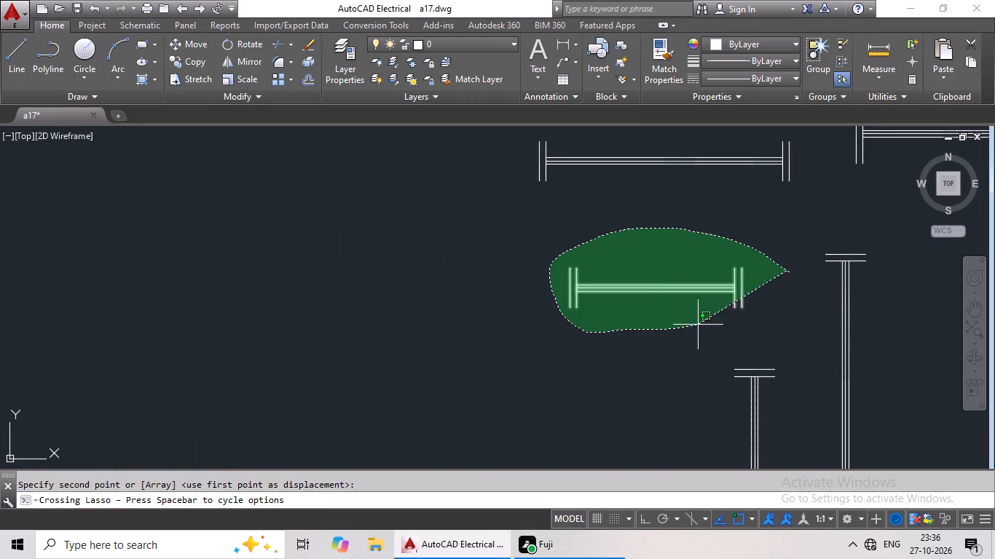
drag(704, 323, 752, 312)
click(191, 55)
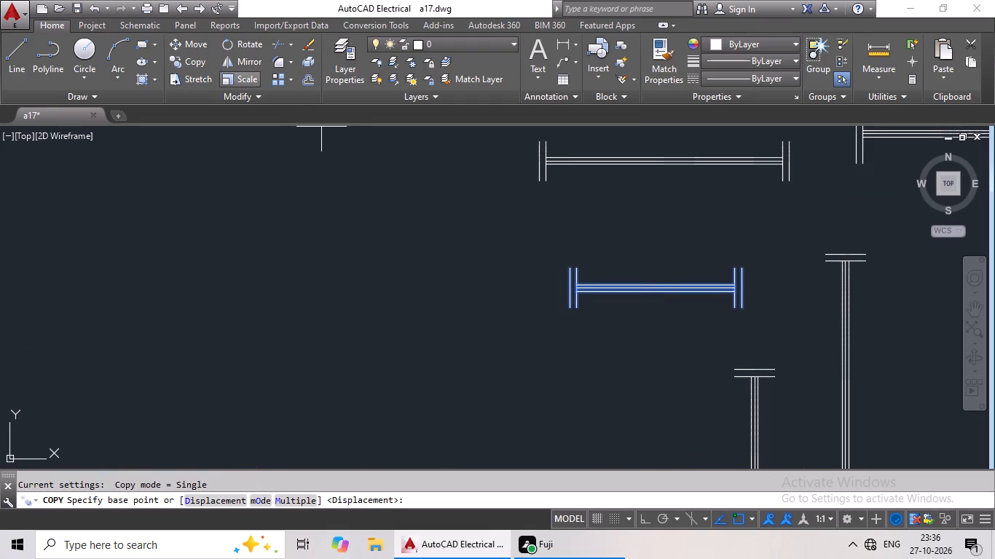
scroll(652, 287, up, 2)
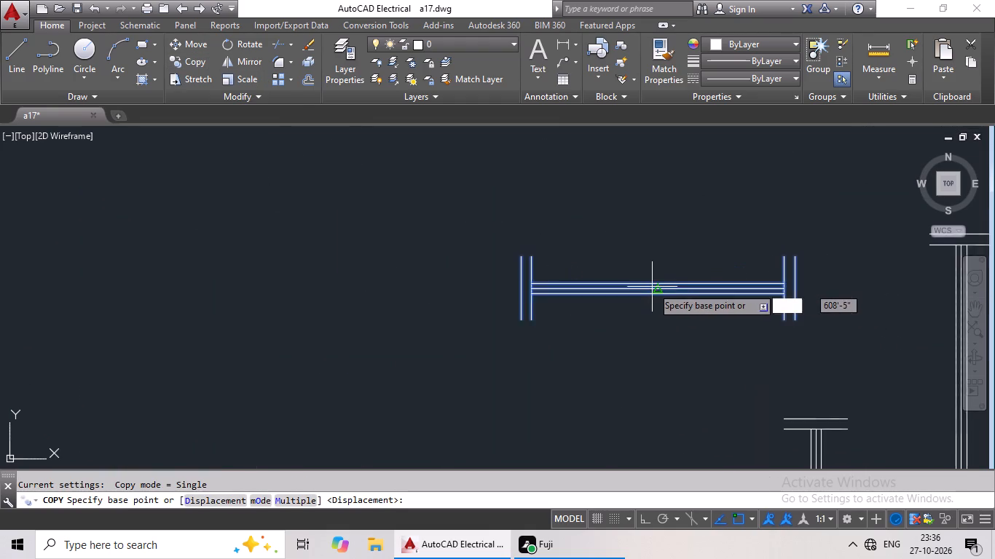
scroll(652, 287, up, 1)
scroll(731, 289, down, 1)
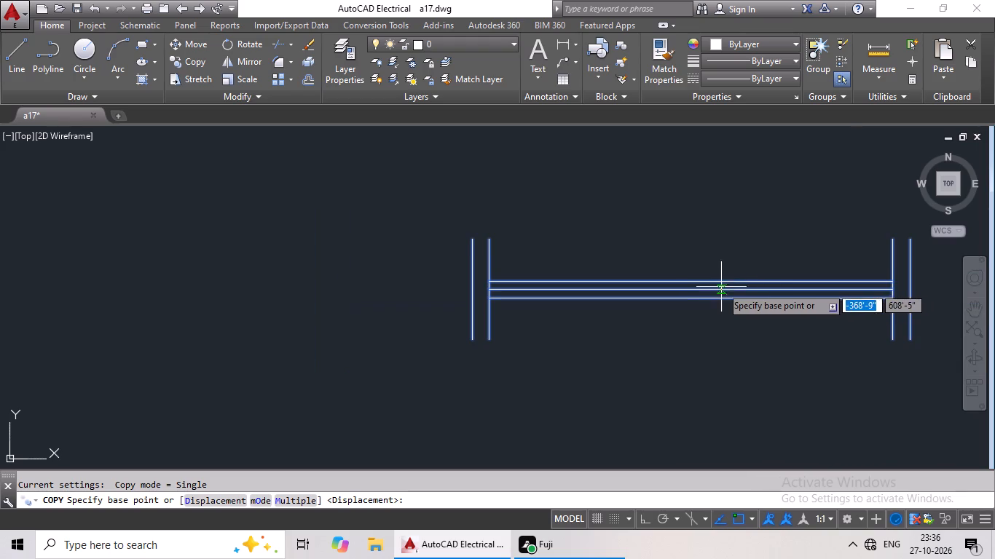
click(693, 290)
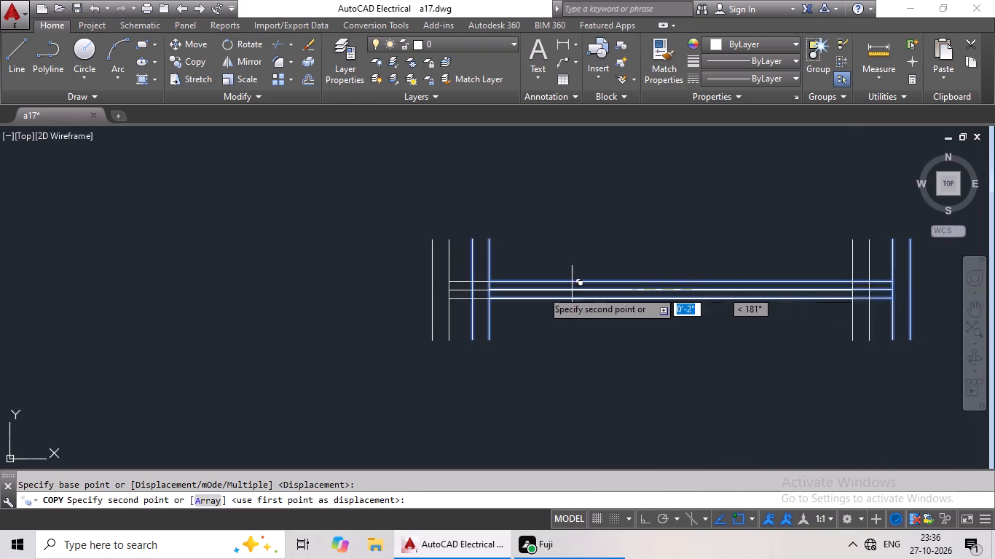
scroll(248, 292, down, 4)
middle_drag(227, 296, 478, 268)
scroll(479, 268, down, 2)
middle_drag(337, 301, 565, 301)
scroll(250, 301, down, 1)
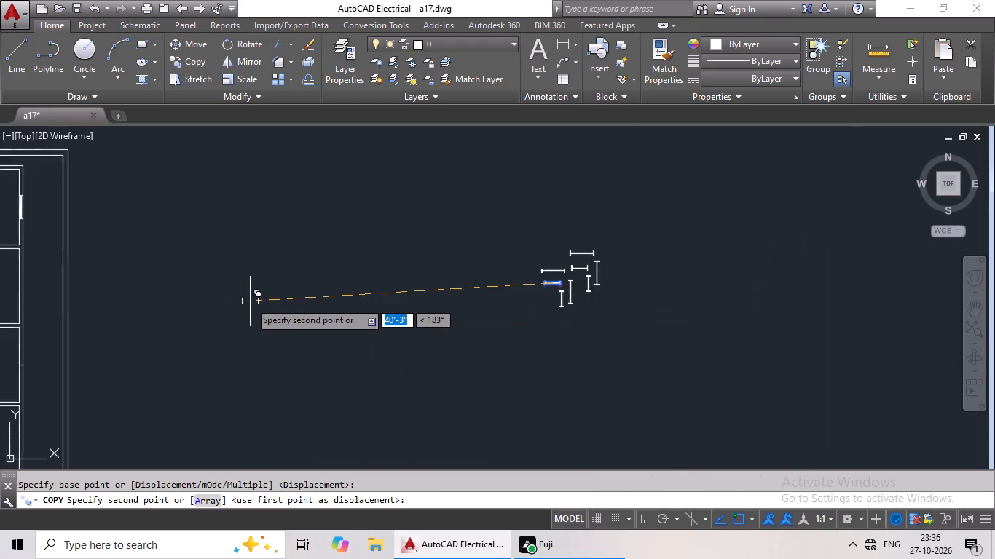
scroll(250, 301, down, 1)
middle_drag(260, 300, 581, 361)
middle_drag(390, 325, 554, 354)
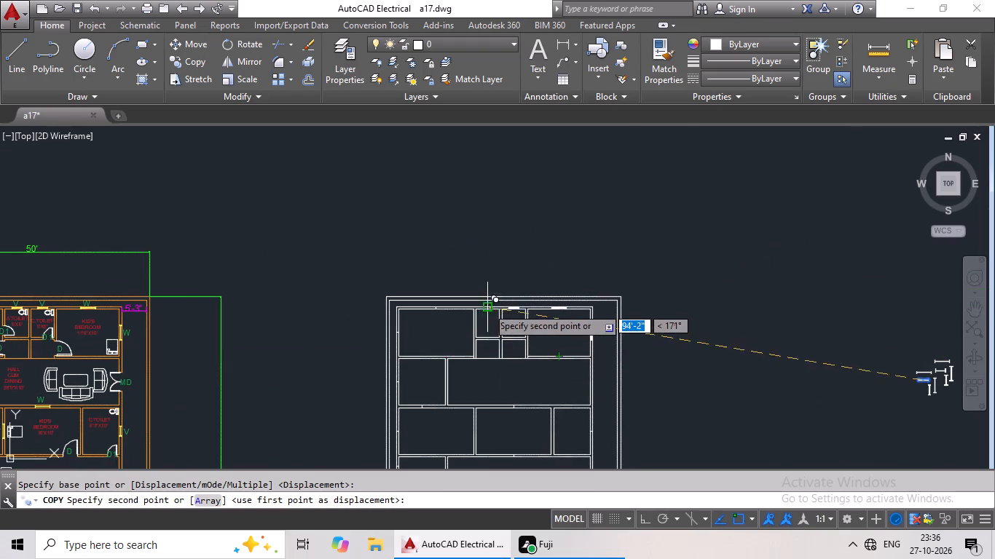
scroll(488, 306, up, 4)
click(476, 323)
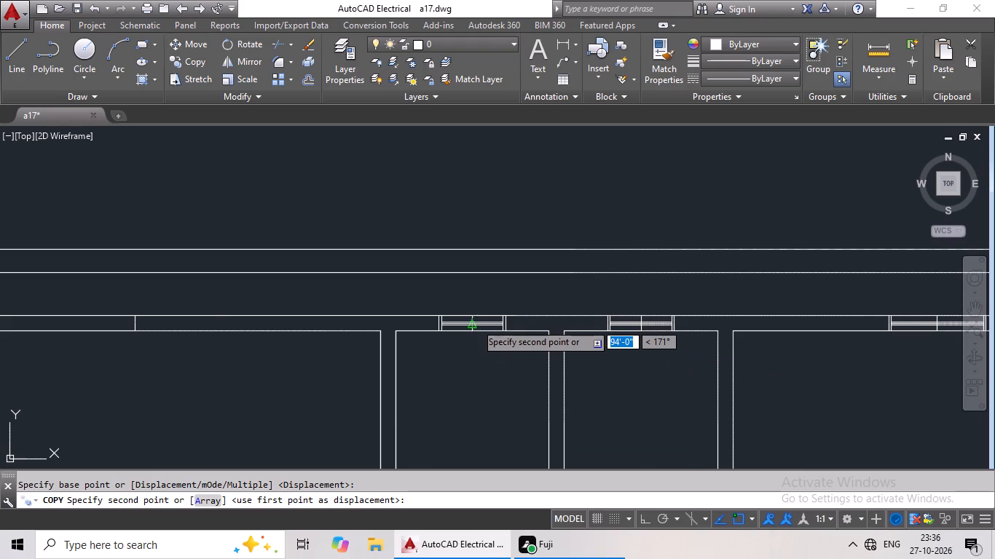
Copy the longer narrow horizontal window symbol by its centre onto the cross line in the top-left room's top wall.
scroll(578, 336, down, 3)
middle_drag(604, 354, 332, 333)
middle_drag(709, 392, 508, 360)
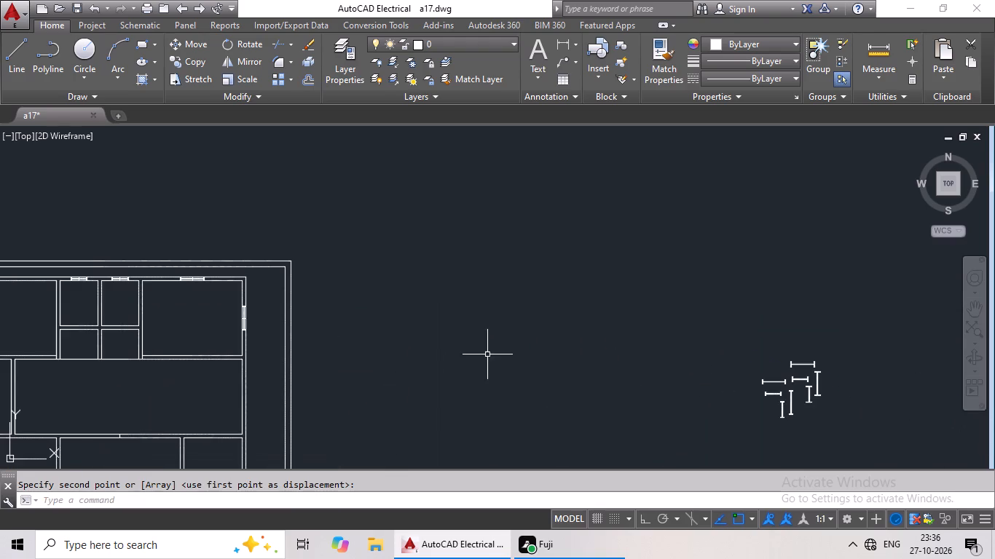
middle_drag(762, 402, 615, 376)
scroll(638, 357, up, 4)
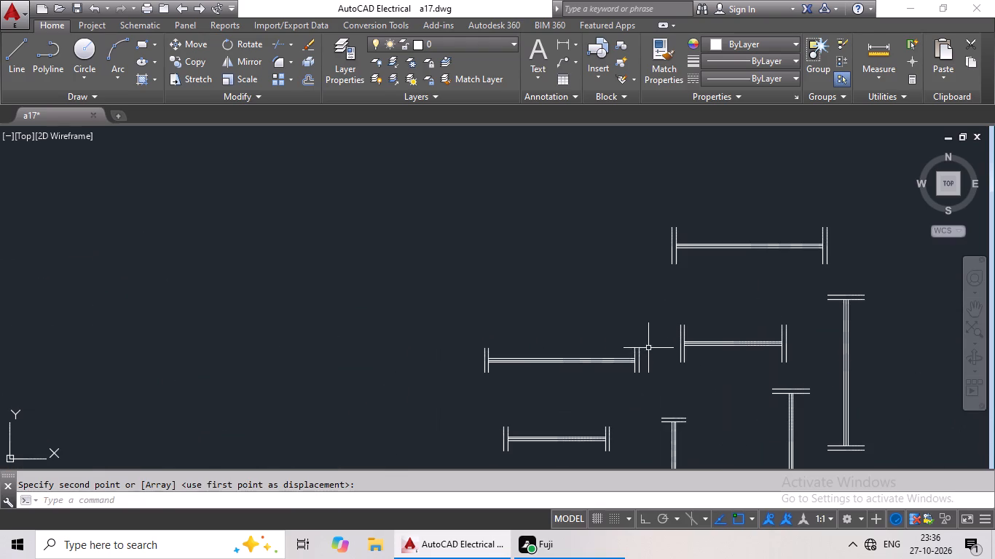
drag(650, 342, 634, 384)
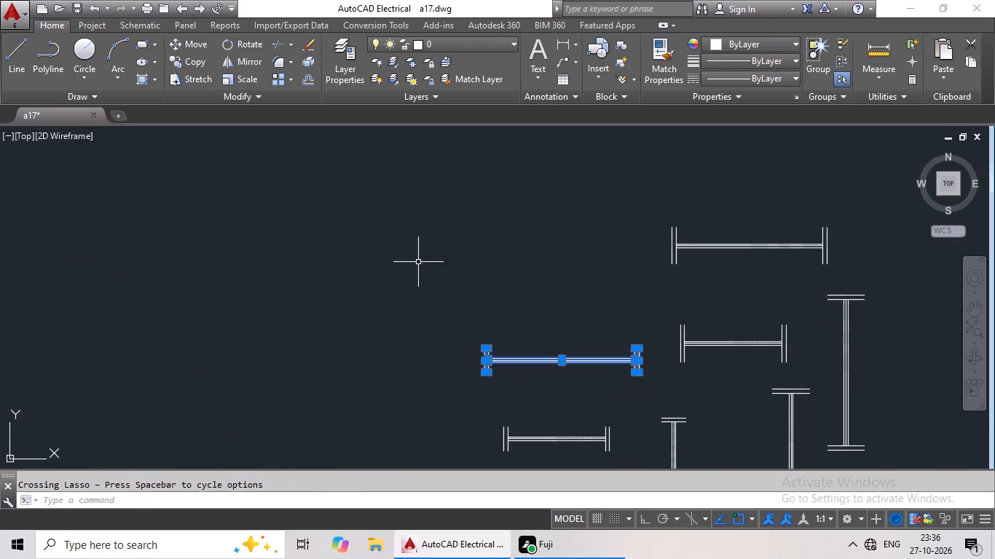
click(179, 62)
scroll(553, 362, up, 2)
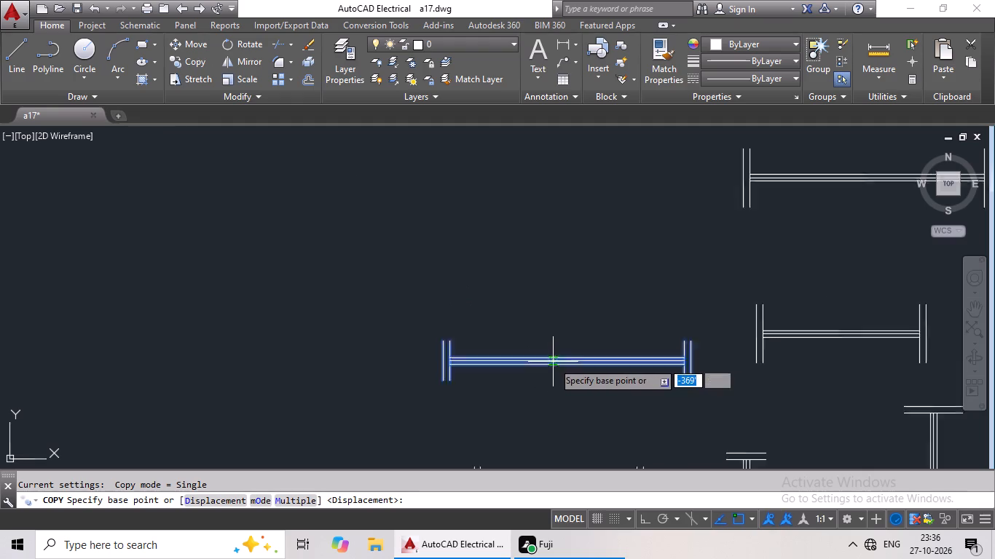
scroll(553, 362, up, 1)
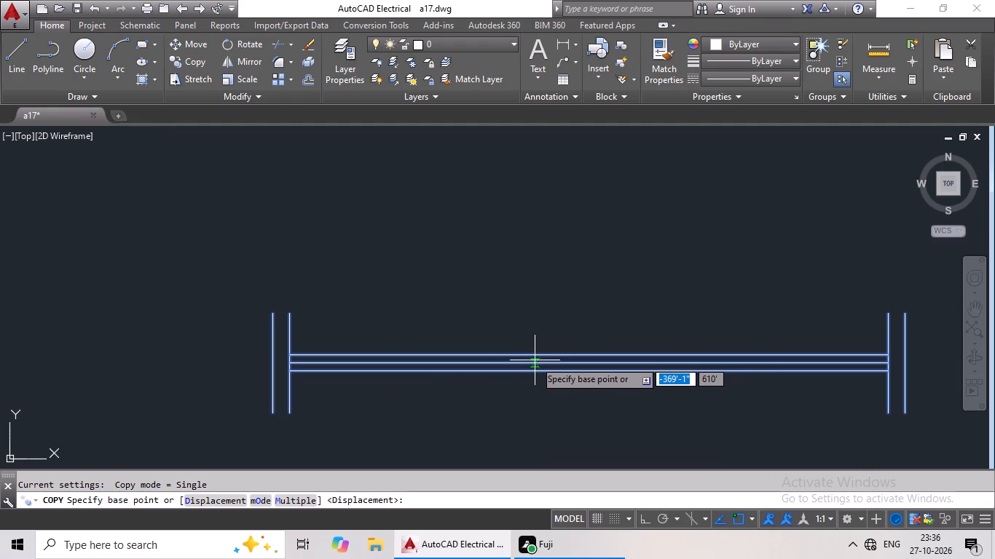
click(590, 364)
scroll(259, 363, down, 4)
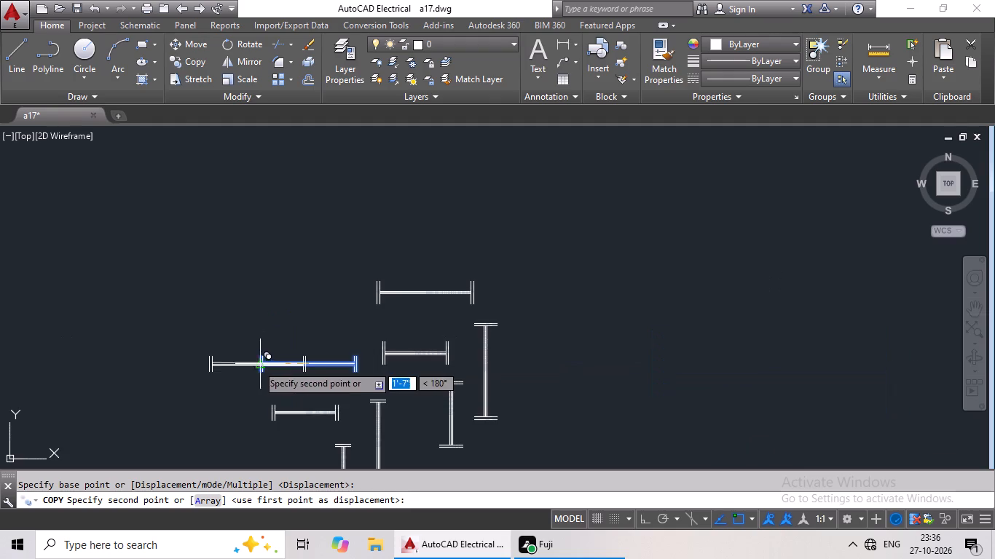
middle_drag(252, 365, 399, 315)
scroll(481, 302, down, 2)
middle_drag(336, 344, 594, 283)
scroll(495, 301, down, 3)
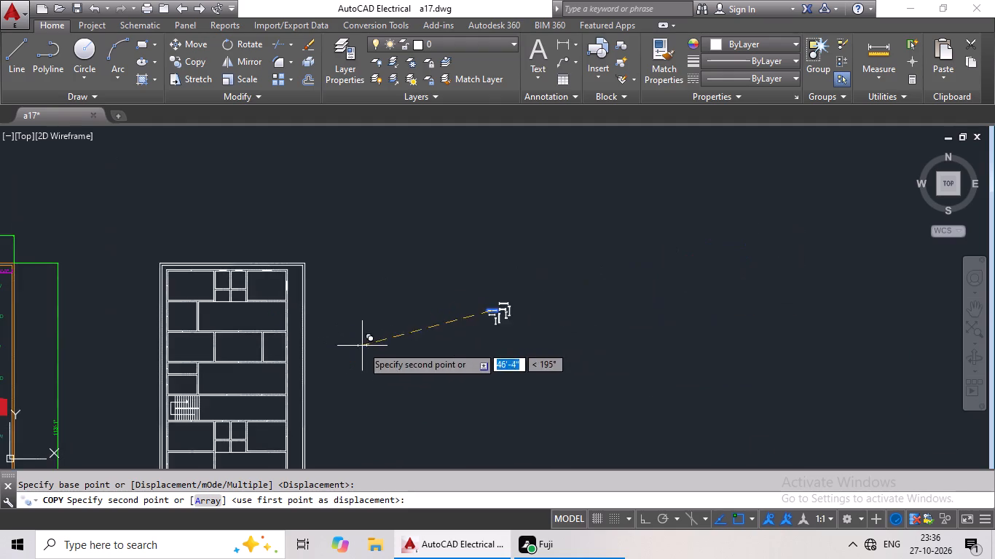
middle_drag(366, 346, 638, 331)
scroll(471, 263, up, 5)
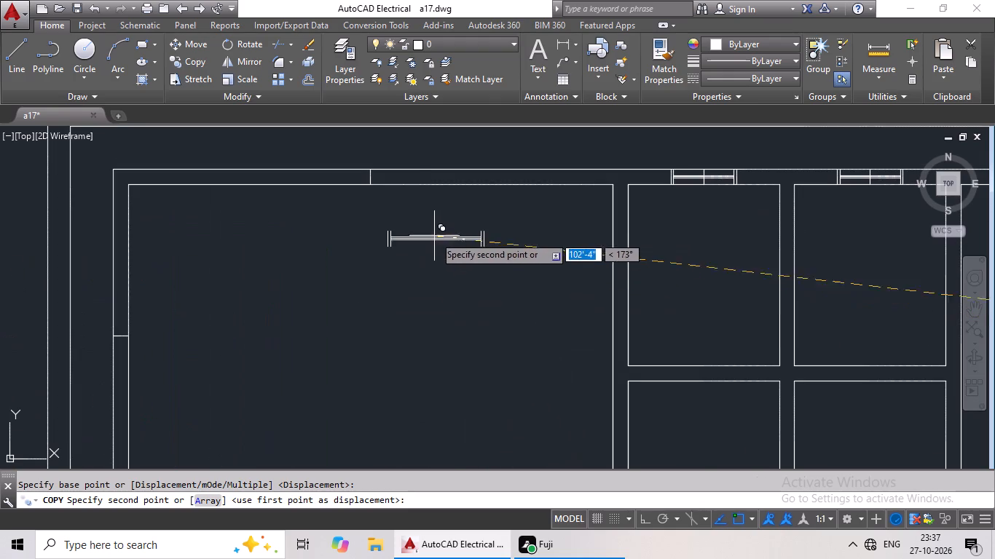
click(369, 175)
Copy the longer narrow vertical window symbol by its centre onto the cross line in the top-left room's left wall.
scroll(497, 207, down, 4)
middle_drag(510, 249, 381, 226)
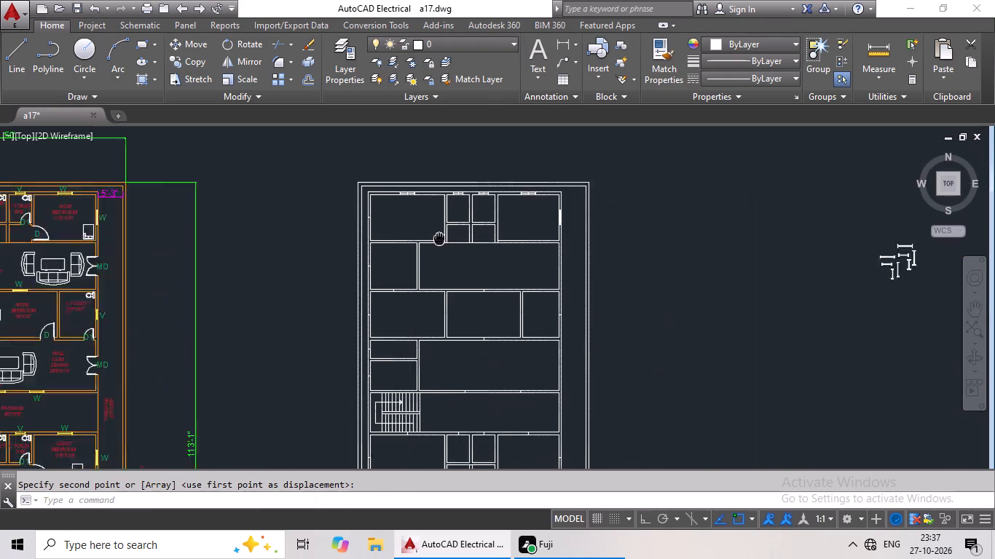
middle_drag(381, 226, 221, 195)
scroll(701, 217, up, 4)
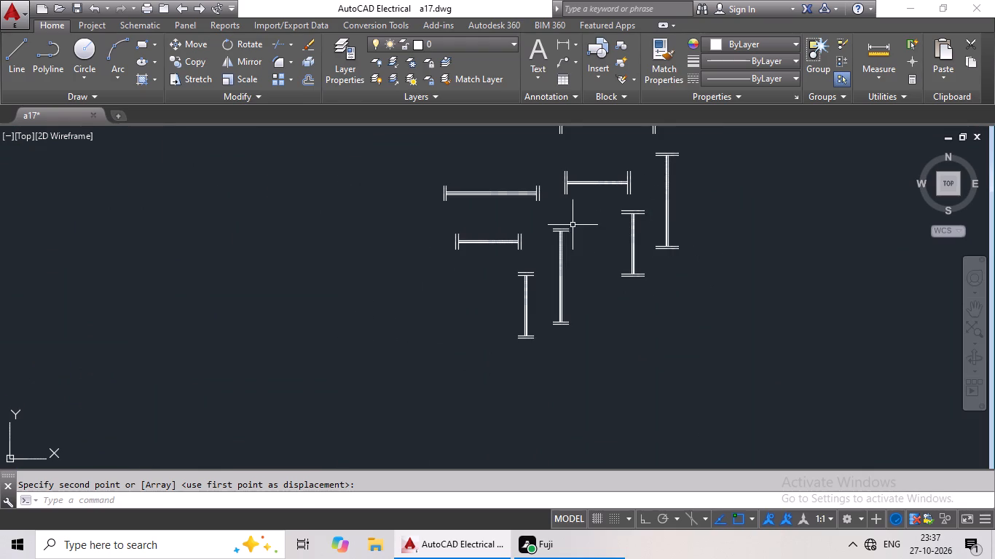
drag(575, 222, 598, 349)
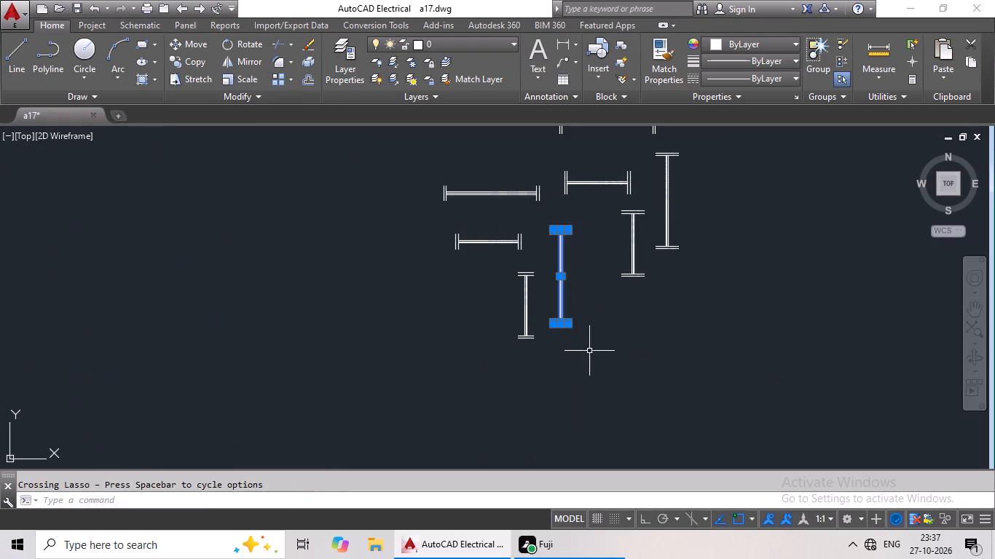
click(197, 65)
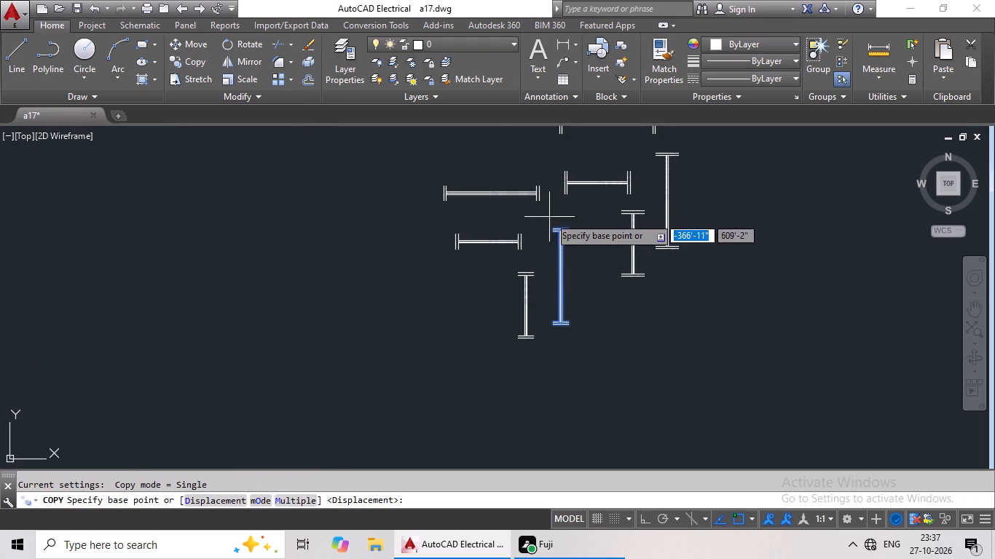
scroll(556, 279, up, 3)
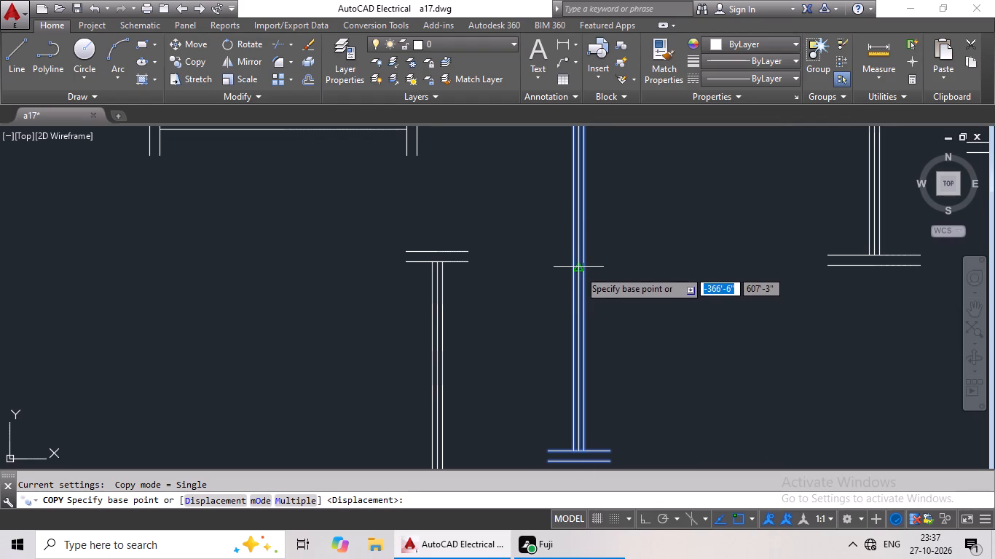
drag(579, 269, 567, 271)
scroll(68, 246, down, 5)
middle_drag(57, 257, 562, 257)
scroll(236, 266, down, 2)
middle_drag(243, 261, 320, 261)
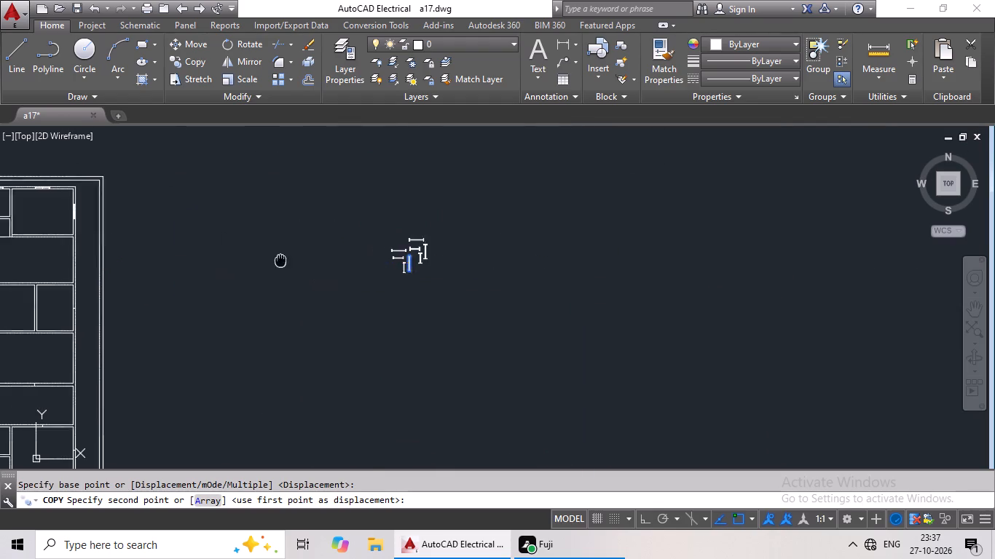
middle_drag(320, 261, 541, 242)
middle_drag(307, 239, 453, 293)
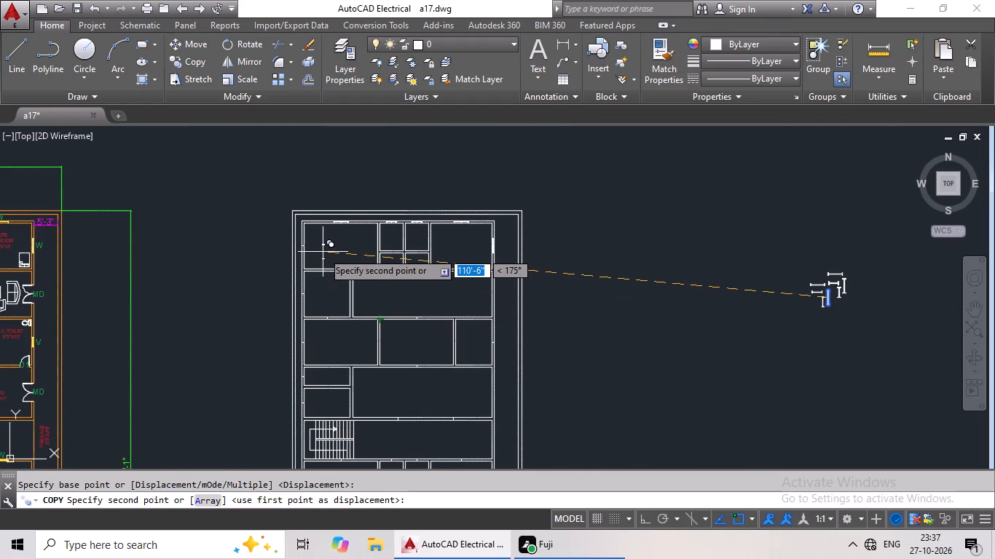
scroll(298, 252, up, 3)
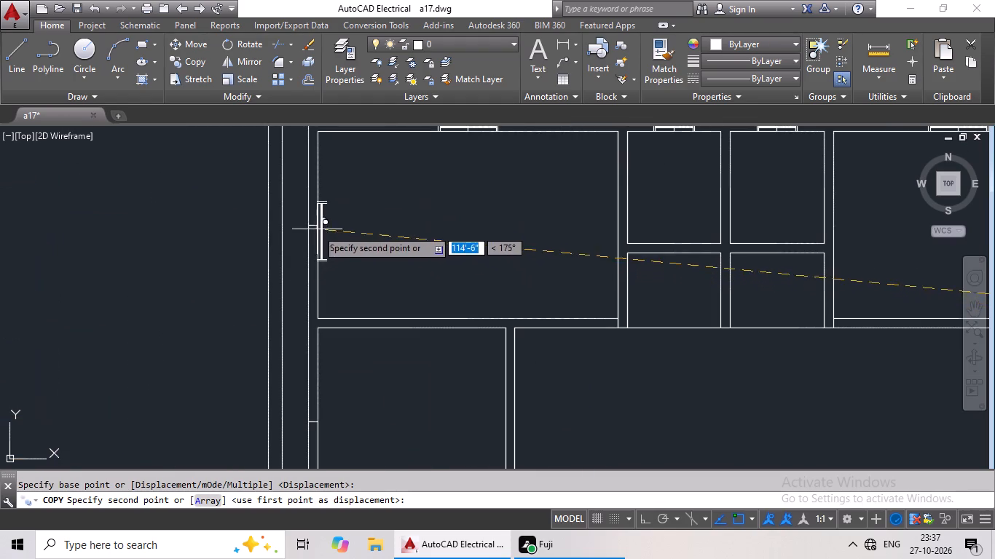
scroll(308, 226, up, 4)
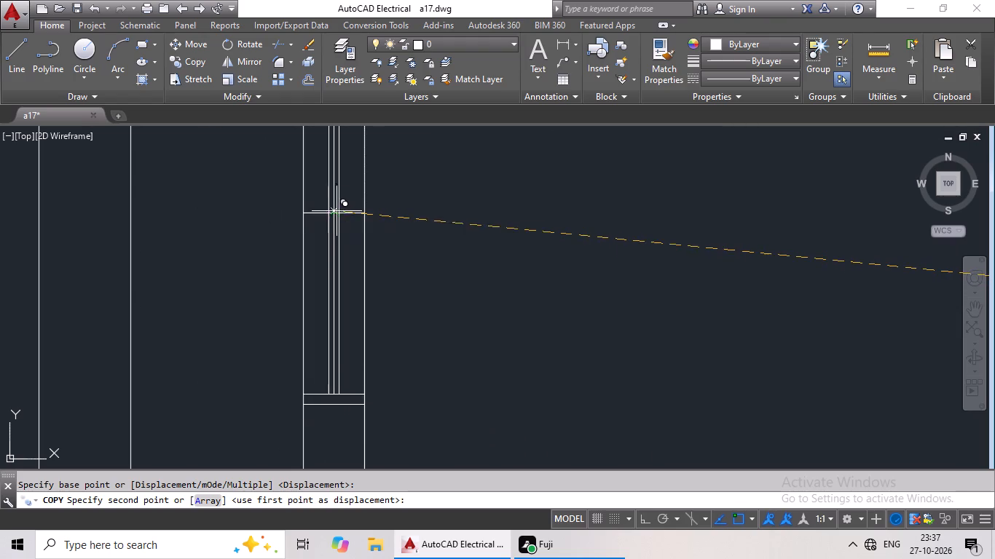
click(332, 215)
Copy the longer narrow vertical window symbol by its centre onto the cross line in the left wall of the second-row left room.
scroll(543, 242, down, 4)
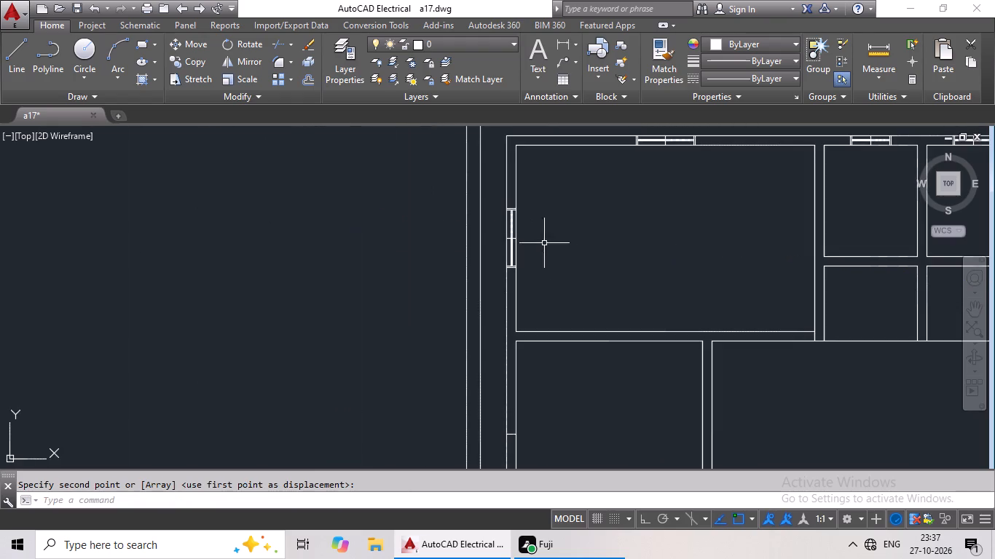
middle_drag(589, 250, 435, 250)
scroll(529, 261, down, 1)
middle_drag(580, 297, 471, 255)
scroll(616, 274, down, 2)
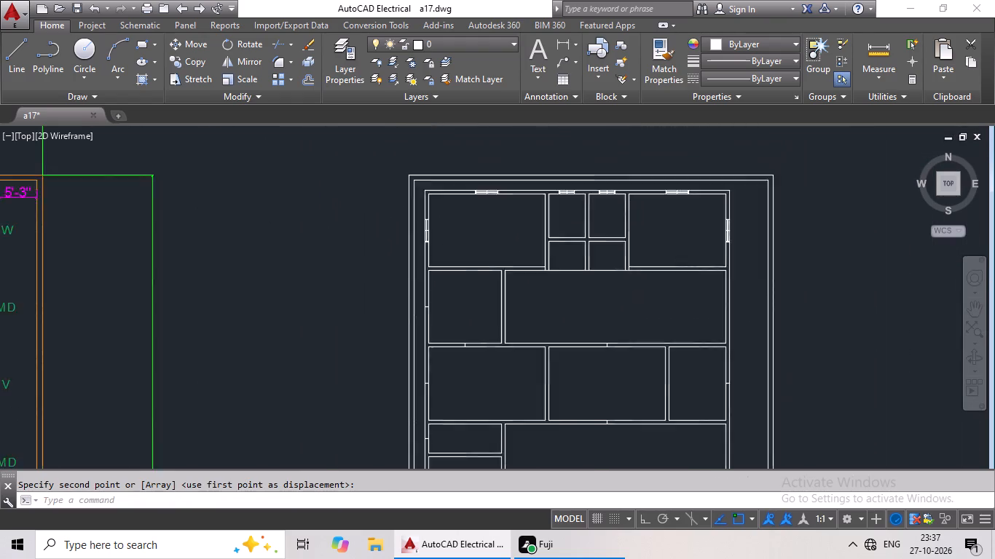
middle_drag(683, 306, 638, 296)
middle_drag(810, 318, 687, 317)
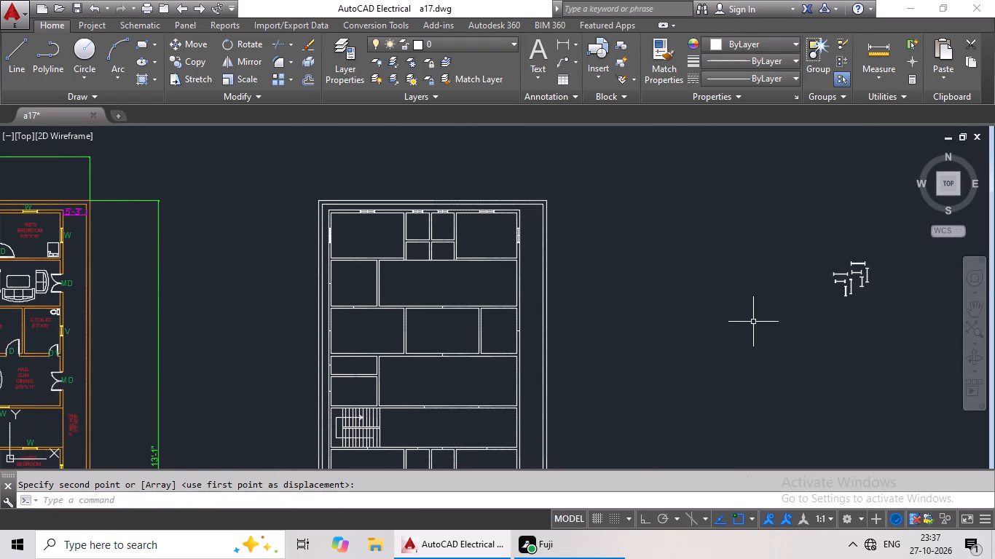
middle_drag(737, 322, 713, 325)
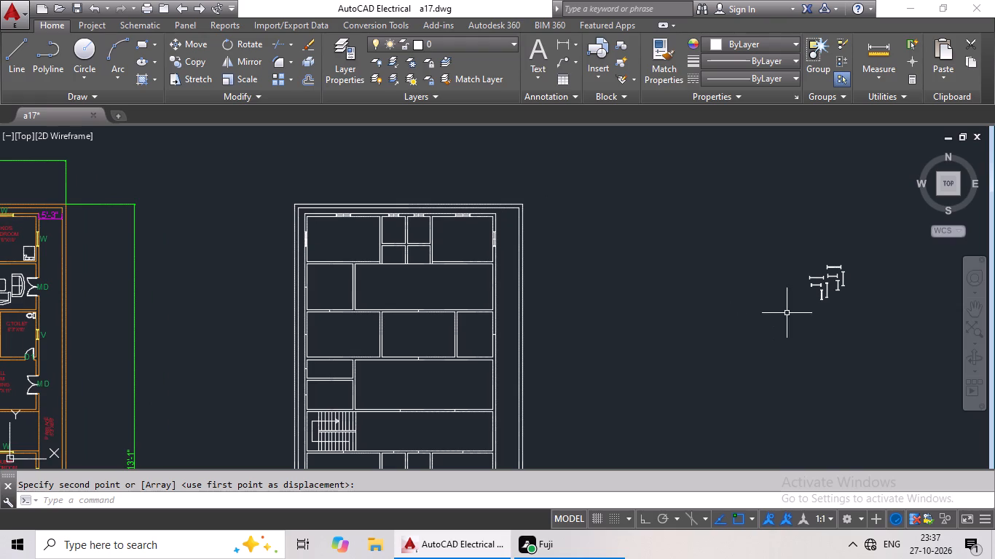
scroll(826, 296, up, 5)
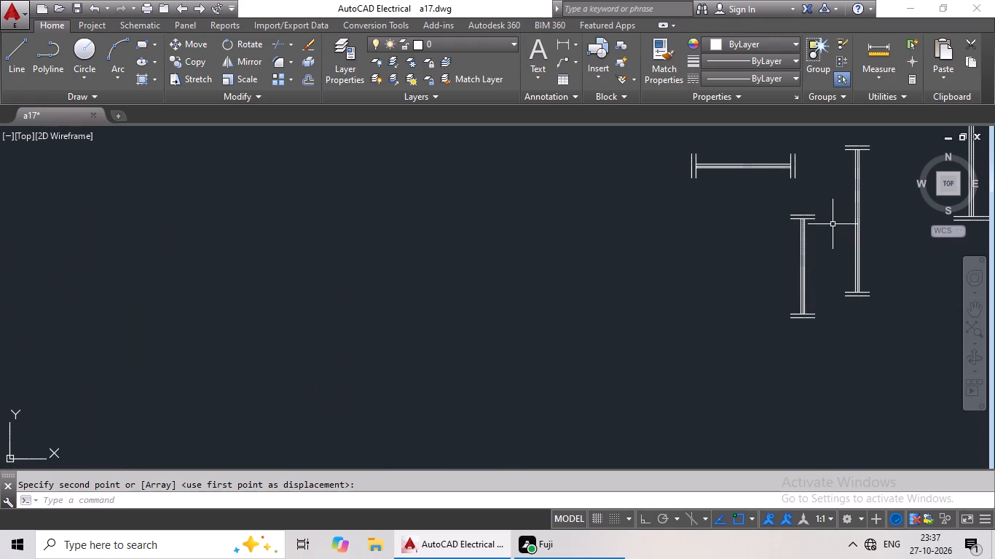
middle_drag(826, 218, 687, 293)
drag(768, 218, 690, 305)
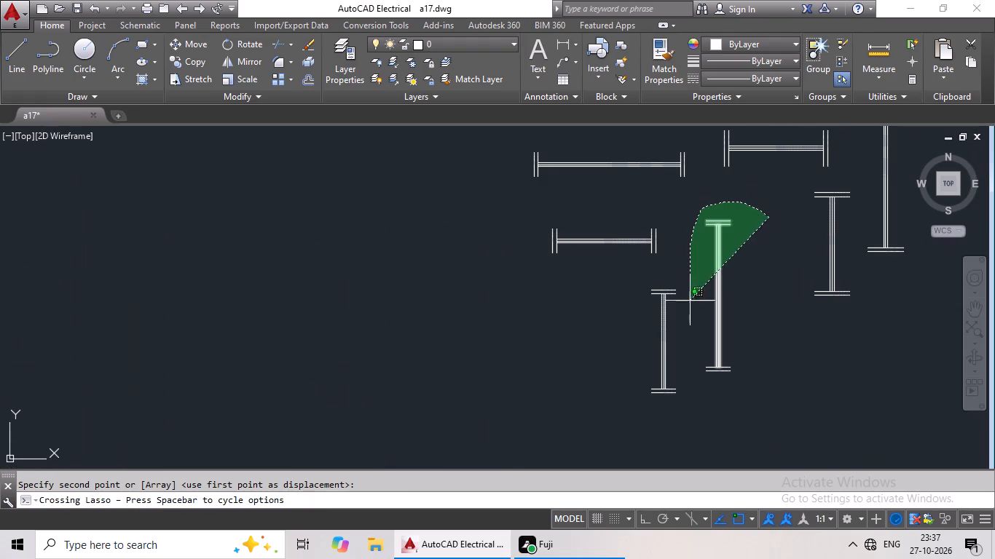
drag(690, 305, 770, 394)
click(197, 60)
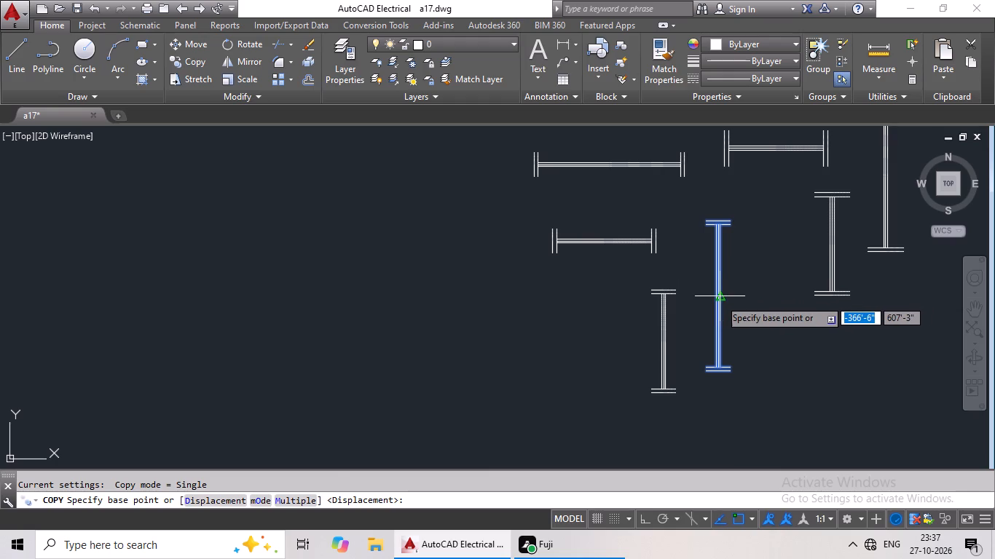
scroll(720, 299, up, 4)
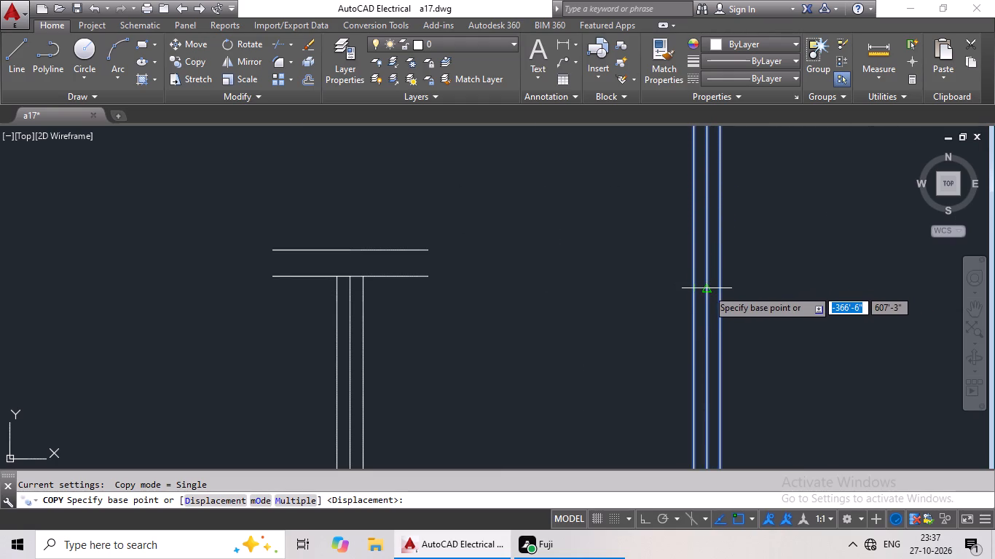
drag(707, 289, 689, 292)
scroll(154, 309, down, 4)
middle_drag(93, 314, 592, 296)
scroll(381, 346, down, 3)
middle_drag(220, 376, 447, 351)
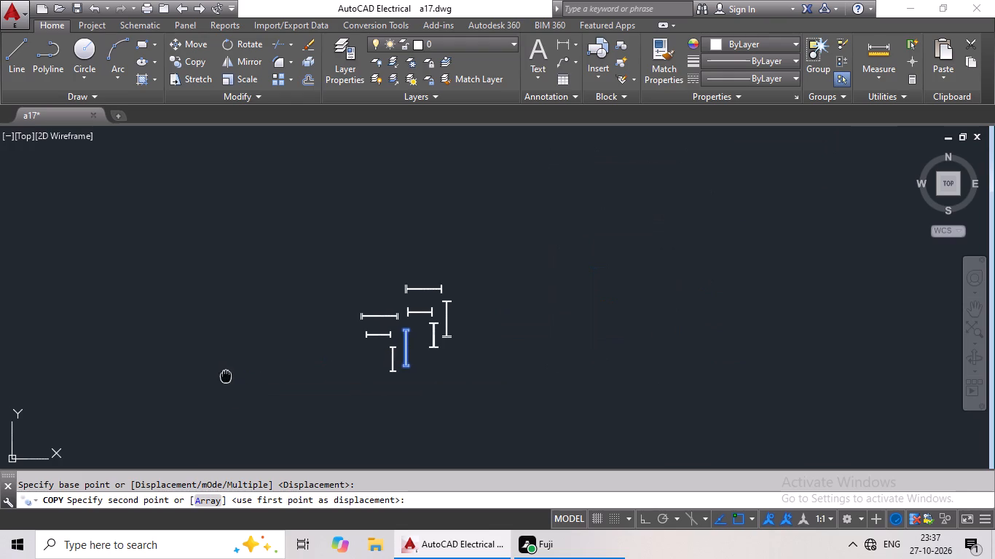
middle_drag(447, 351, 605, 311)
scroll(164, 341, down, 3)
middle_drag(181, 336, 468, 324)
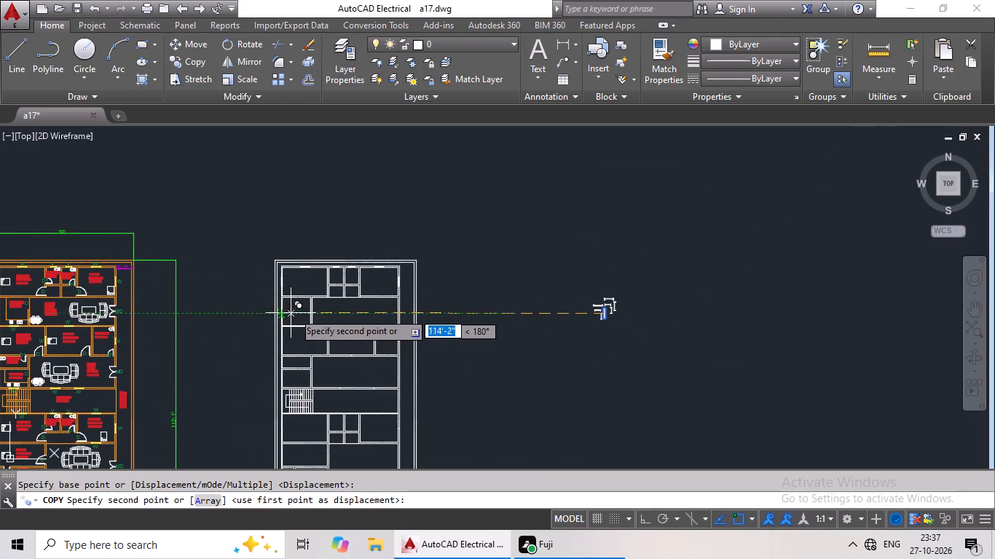
scroll(298, 311, up, 4)
scroll(186, 319, up, 3)
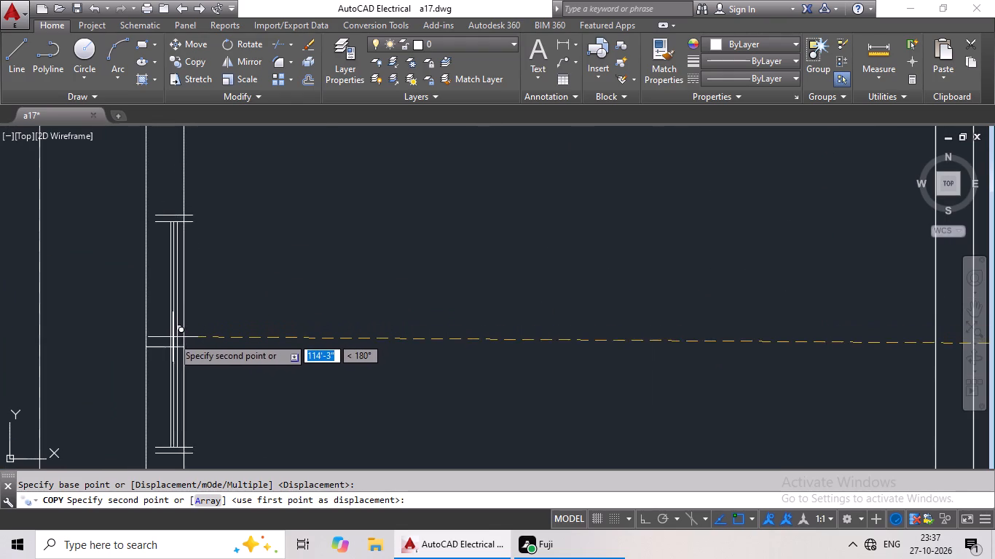
click(168, 348)
Copy the longer narrow horizontal window symbol by its centre onto the cross line in the second-row left room's bottom wall.
scroll(347, 344, down, 3)
middle_drag(359, 345, 449, 241)
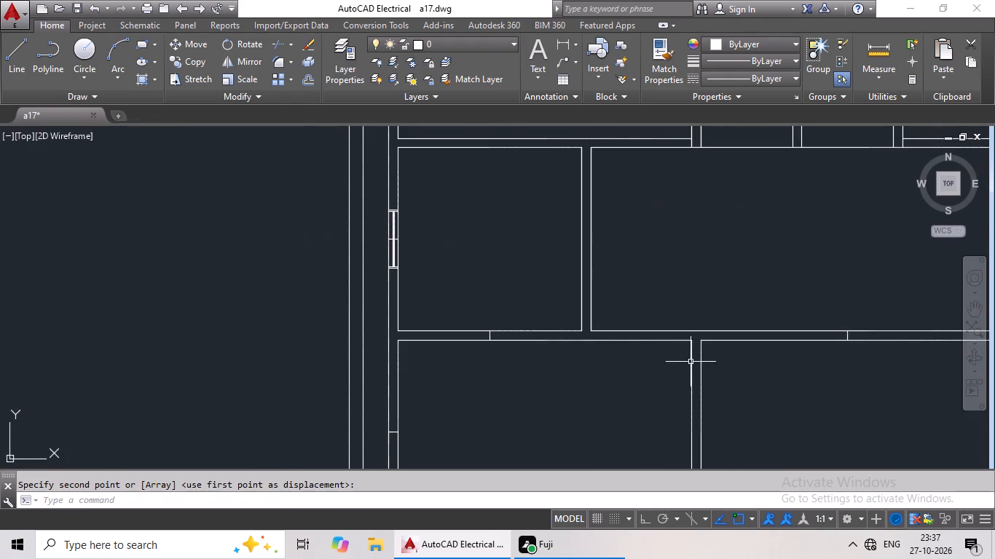
scroll(703, 363, down, 1)
middle_drag(715, 357, 492, 357)
scroll(622, 351, down, 1)
middle_drag(618, 351, 412, 344)
middle_drag(554, 350, 540, 350)
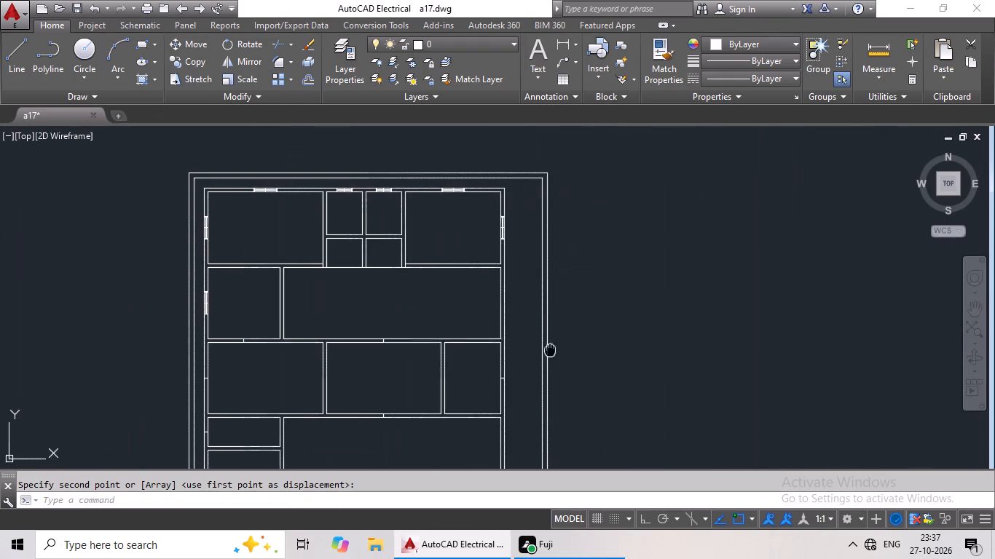
middle_drag(540, 350, 414, 350)
scroll(633, 374, down, 2)
middle_drag(699, 368, 578, 368)
scroll(612, 346, up, 5)
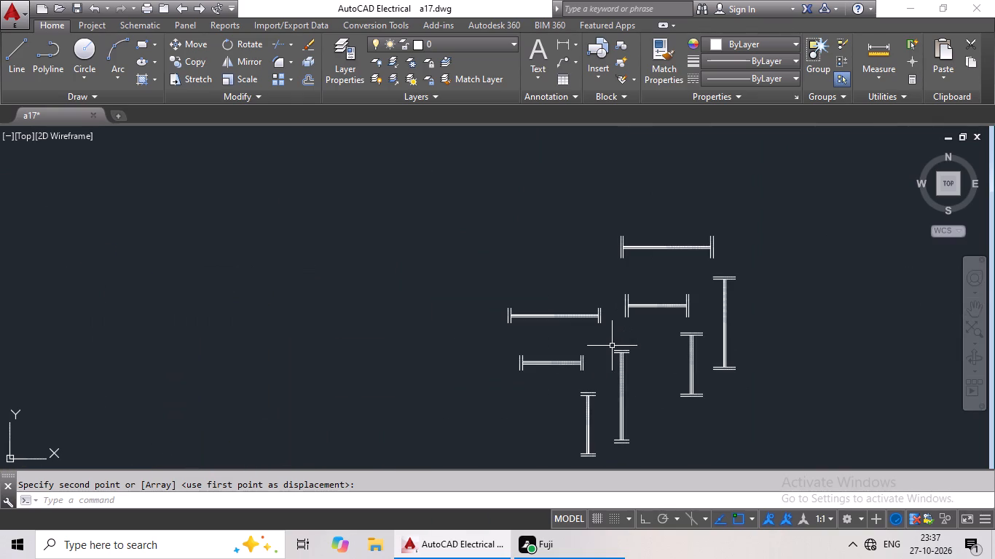
scroll(613, 349, up, 2)
drag(605, 255, 436, 209)
scroll(514, 209, up, 1)
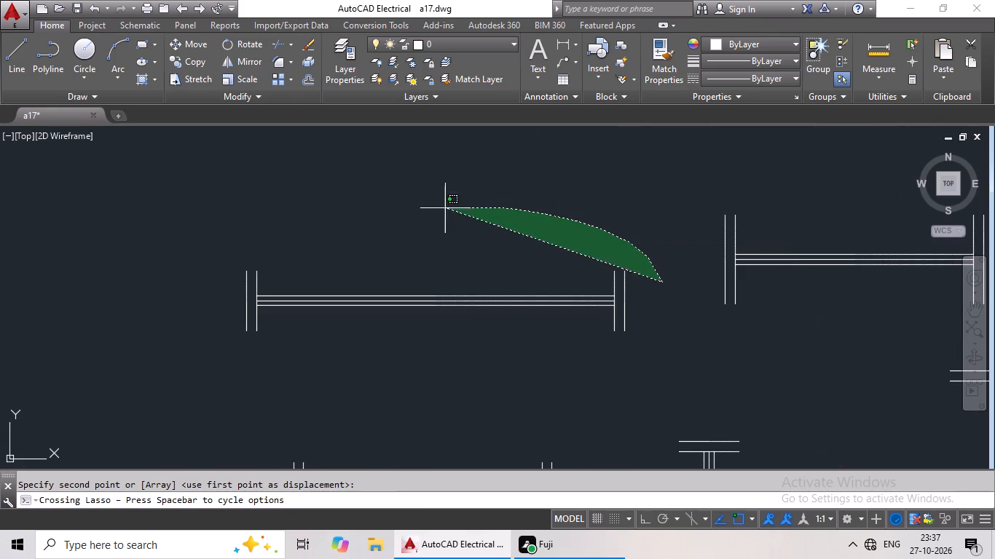
drag(436, 209, 557, 343)
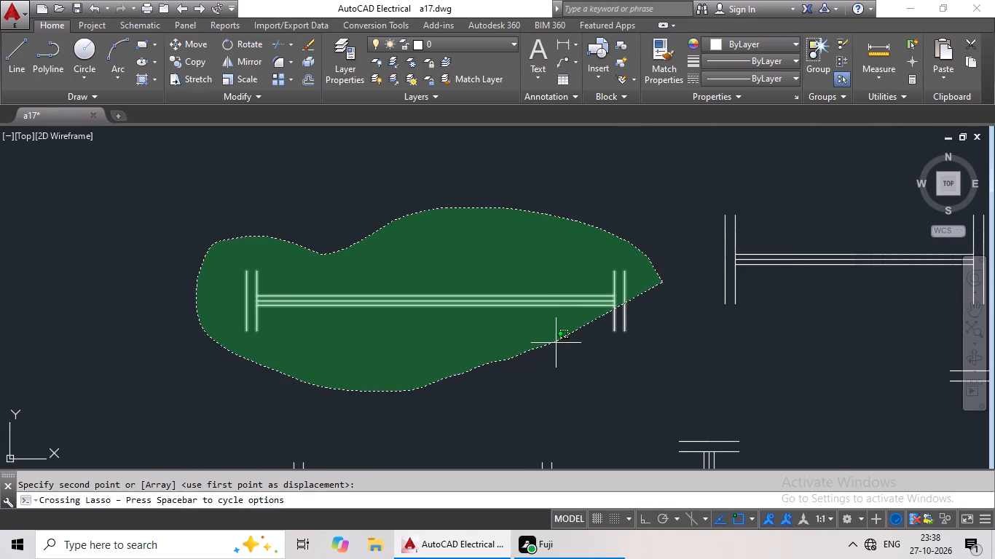
drag(557, 343, 637, 339)
click(183, 54)
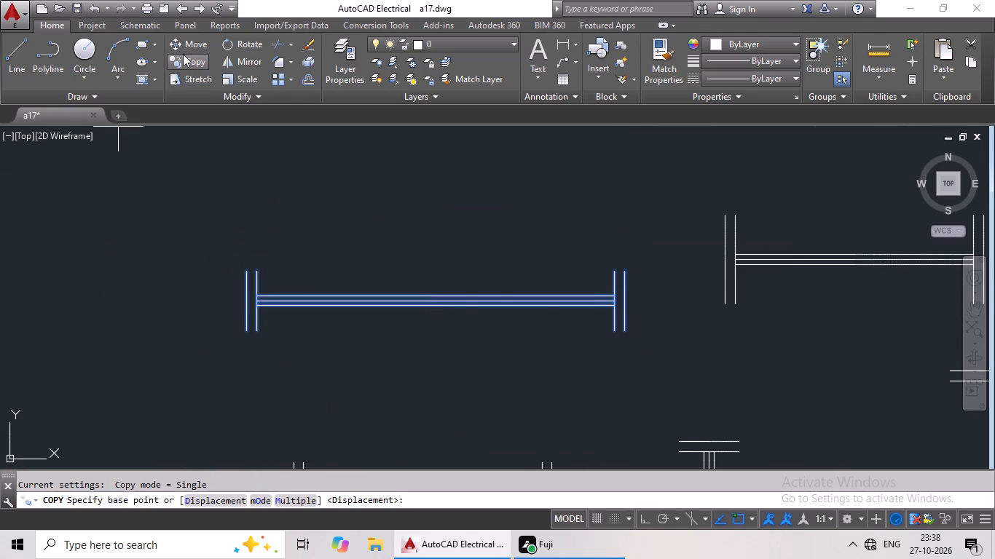
scroll(438, 298, up, 2)
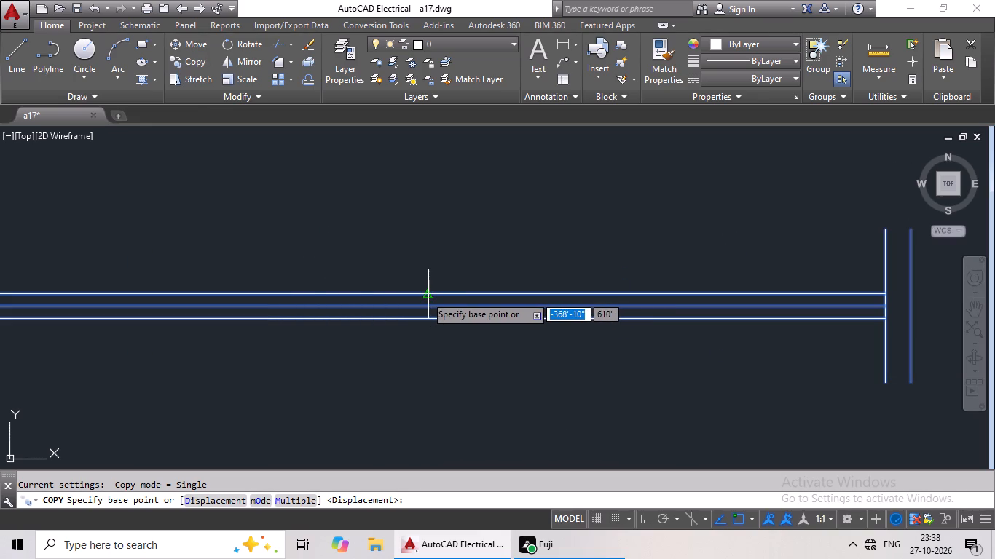
click(427, 306)
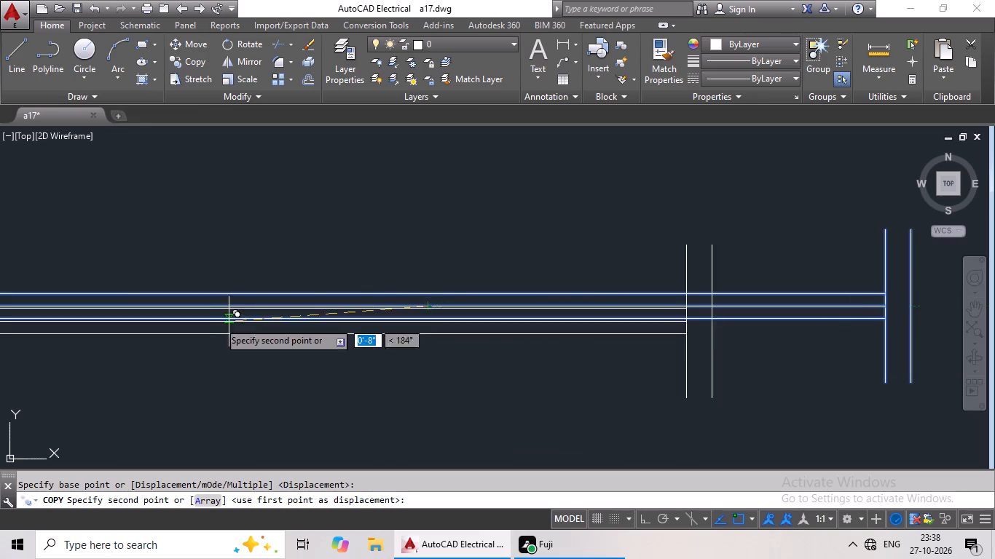
scroll(203, 328, down, 5)
middle_drag(151, 359, 479, 319)
scroll(323, 368, down, 4)
middle_drag(302, 389, 471, 353)
middle_drag(205, 373, 243, 366)
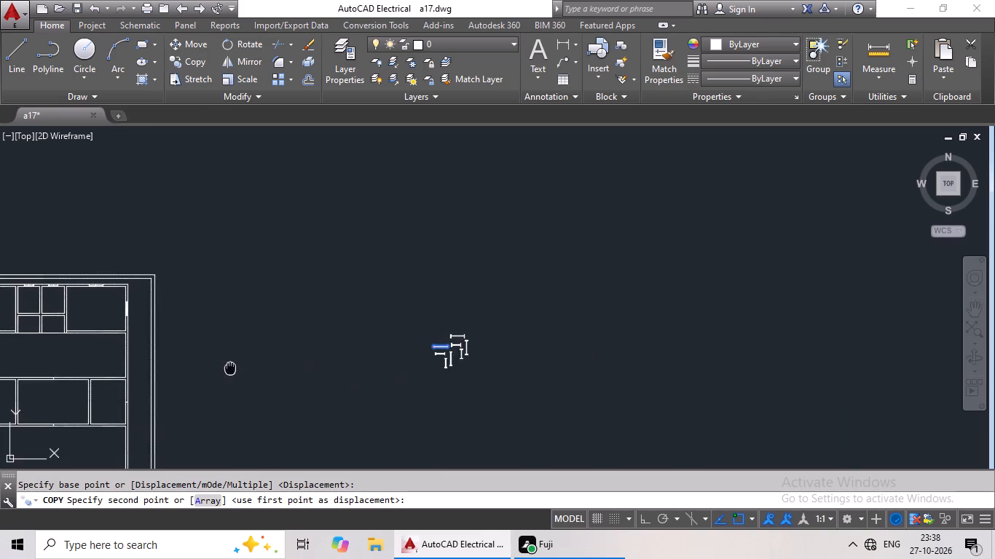
middle_drag(243, 366, 455, 338)
middle_drag(410, 349, 494, 344)
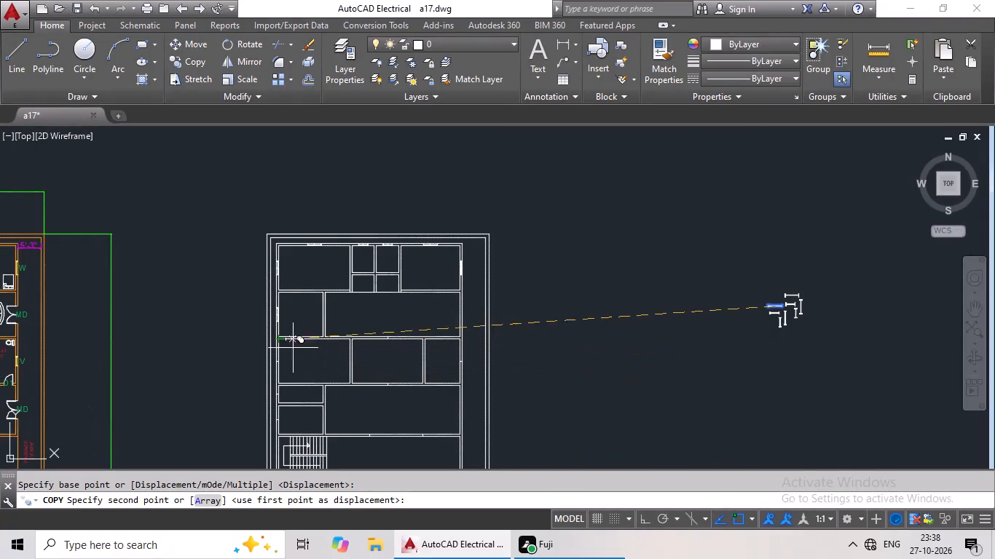
scroll(295, 333, up, 5)
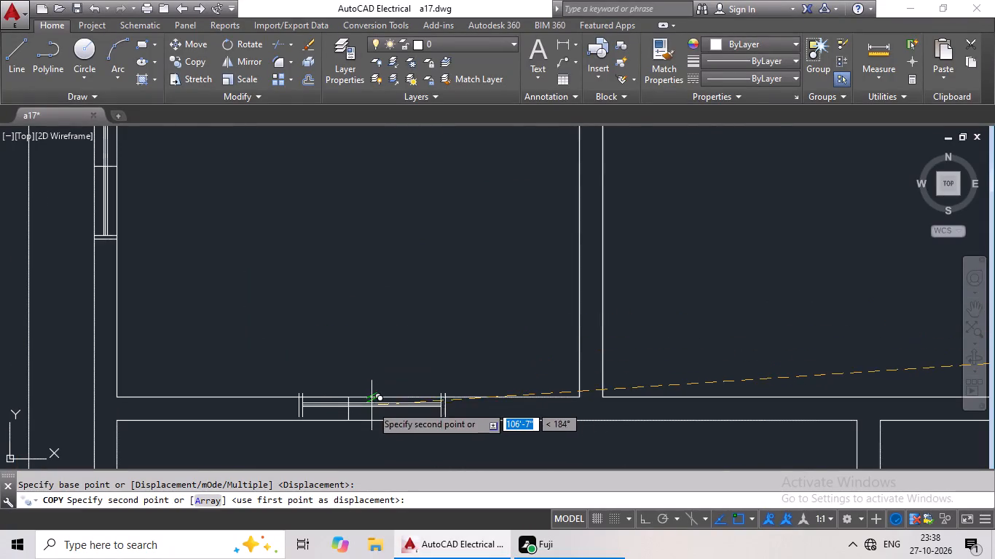
scroll(351, 410, up, 2)
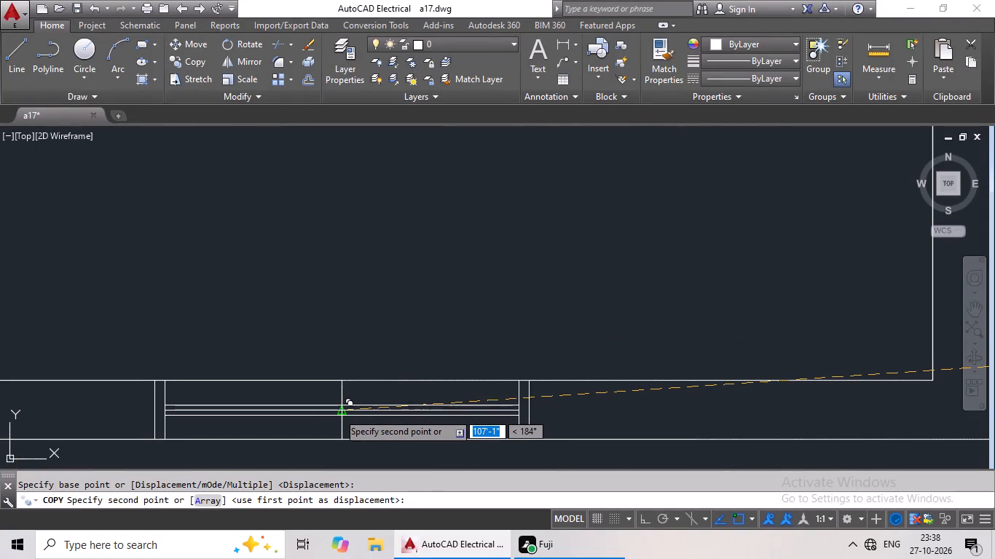
click(339, 411)
Copy the shorter narrow vertical window symbol by its centre onto the cross line in the right wall of the third-row right room.
scroll(455, 381, down, 4)
middle_drag(478, 395, 489, 274)
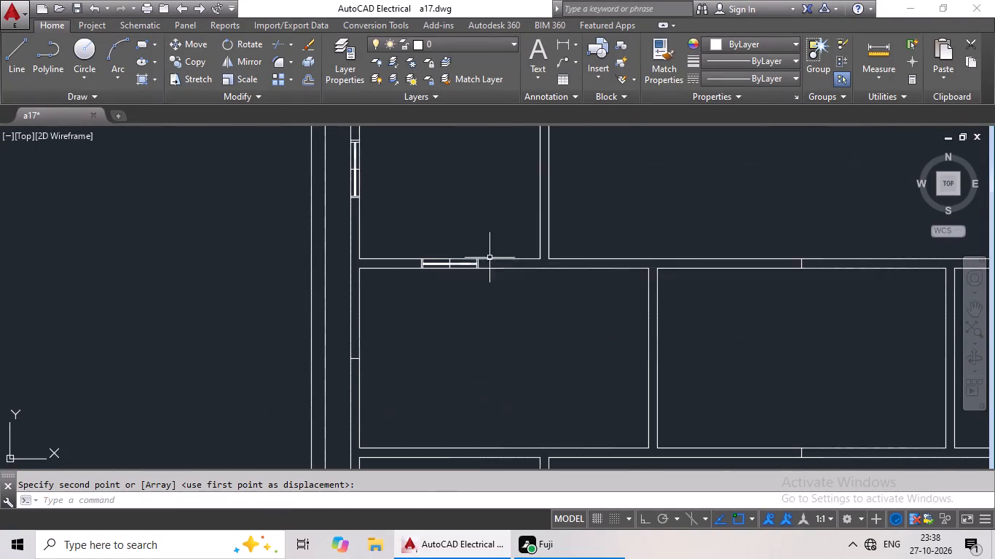
scroll(516, 286, down, 2)
middle_drag(613, 339, 406, 339)
middle_drag(542, 339, 449, 339)
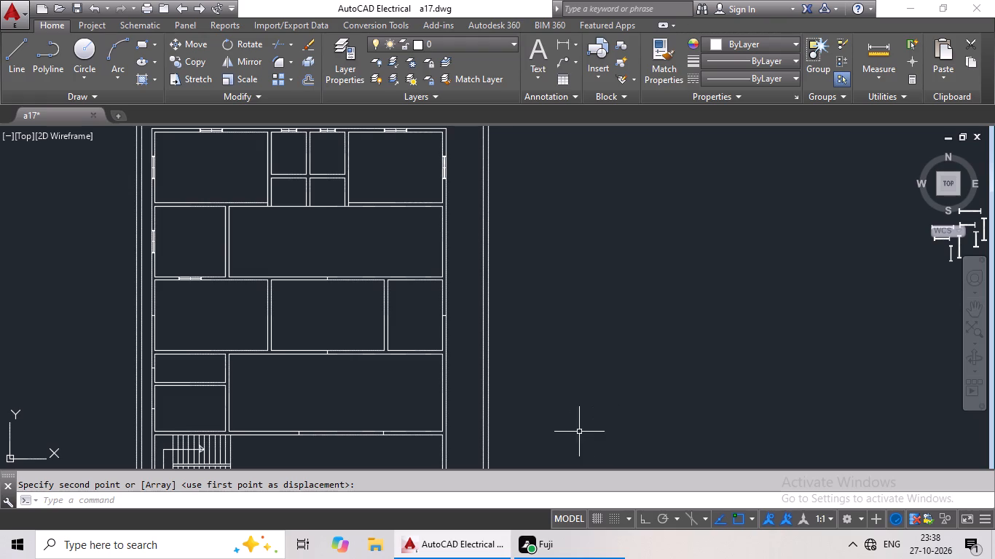
middle_drag(683, 376, 500, 376)
scroll(819, 253, up, 2)
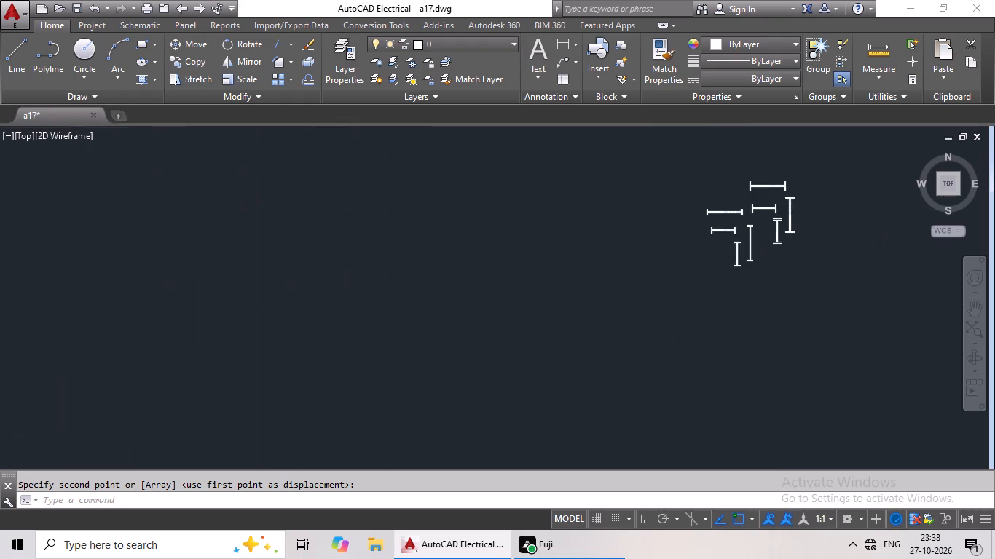
scroll(819, 253, up, 2)
scroll(492, 204, up, 2)
scroll(505, 199, down, 1)
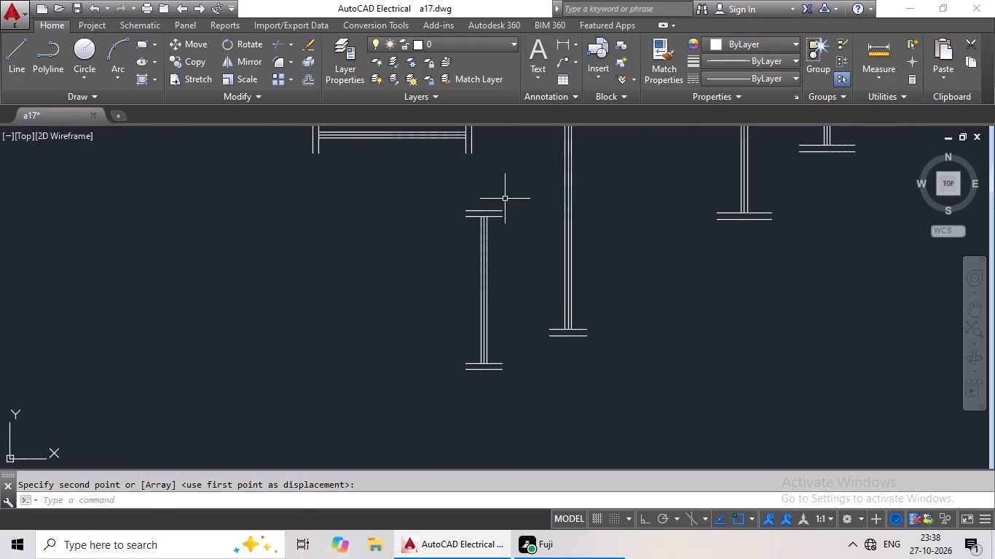
drag(519, 189, 565, 451)
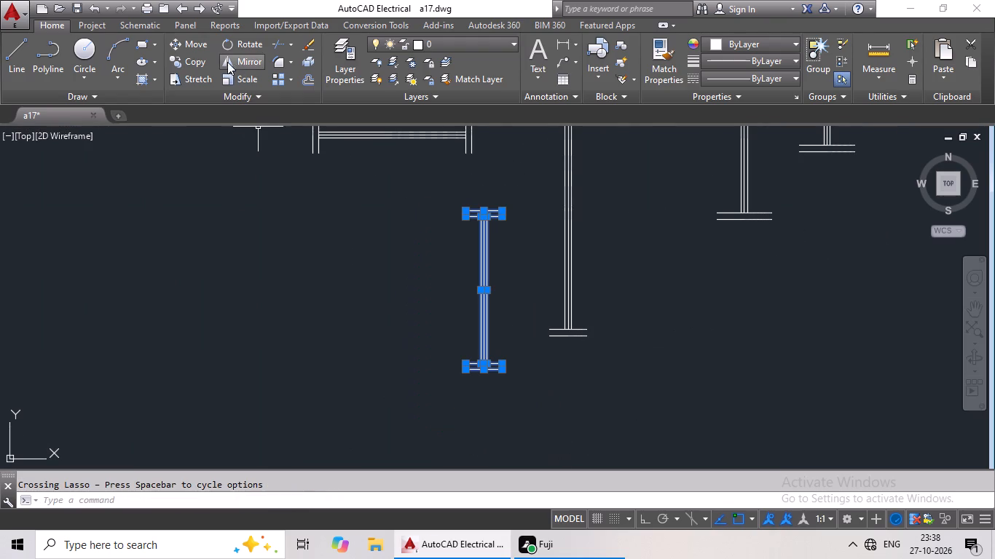
click(192, 58)
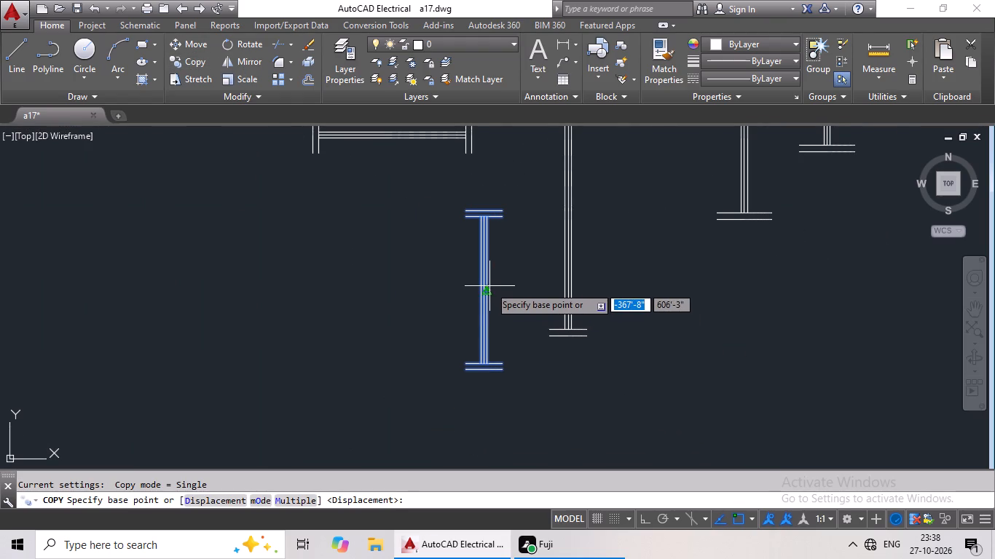
scroll(489, 286, up, 1)
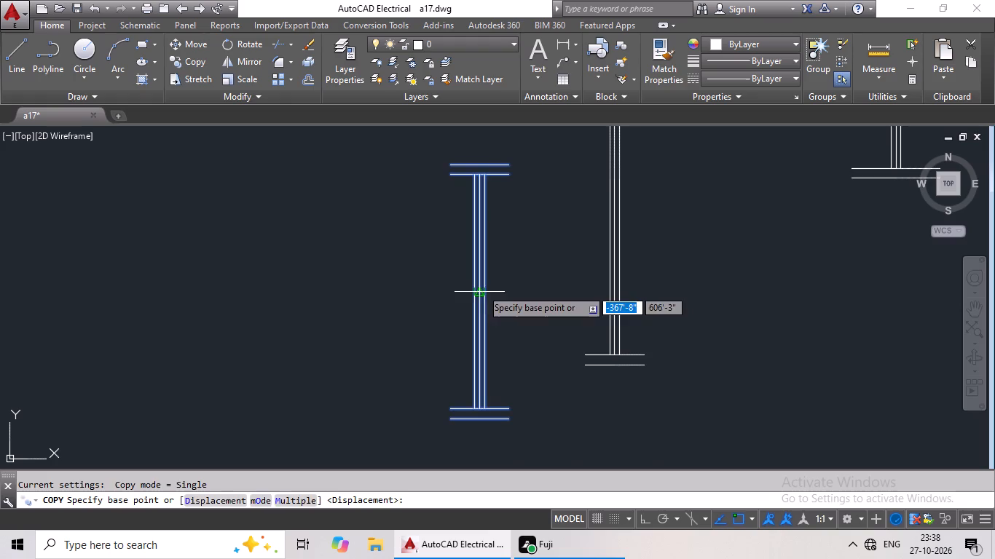
click(481, 289)
scroll(265, 293, down, 3)
middle_drag(201, 285, 508, 244)
scroll(277, 346, down, 1)
middle_drag(273, 348, 506, 301)
middle_drag(186, 367, 253, 353)
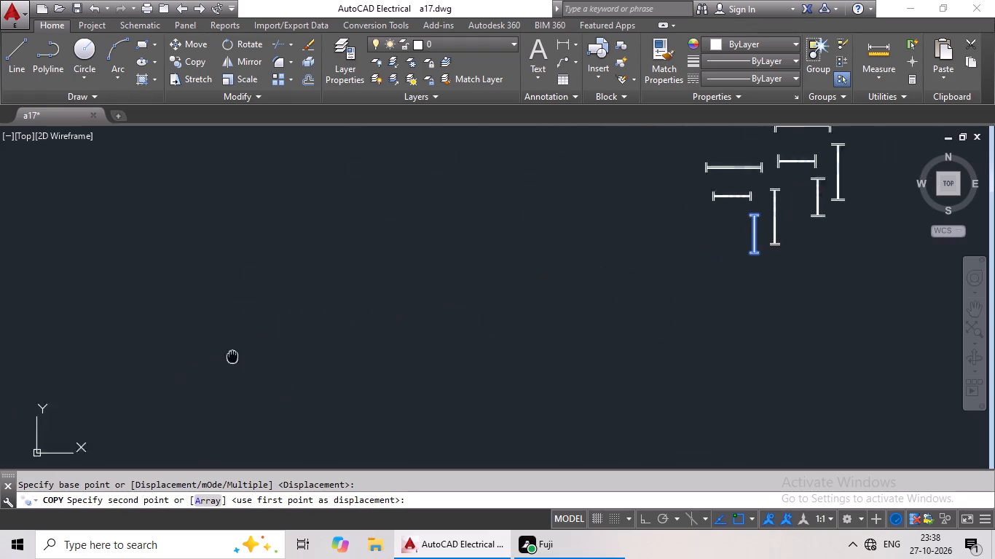
middle_drag(253, 353, 522, 290)
scroll(441, 336, down, 2)
middle_drag(404, 348, 589, 301)
scroll(361, 293, up, 4)
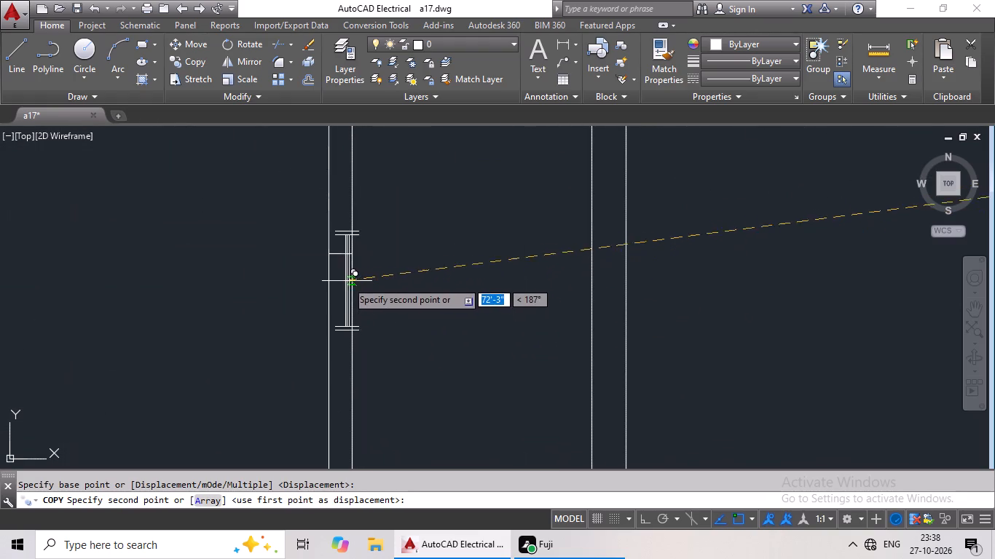
click(342, 253)
Copy the longer narrow horizontal window symbol by its centre onto the cross line in the third-row middle room's top wall.
scroll(471, 271, down, 4)
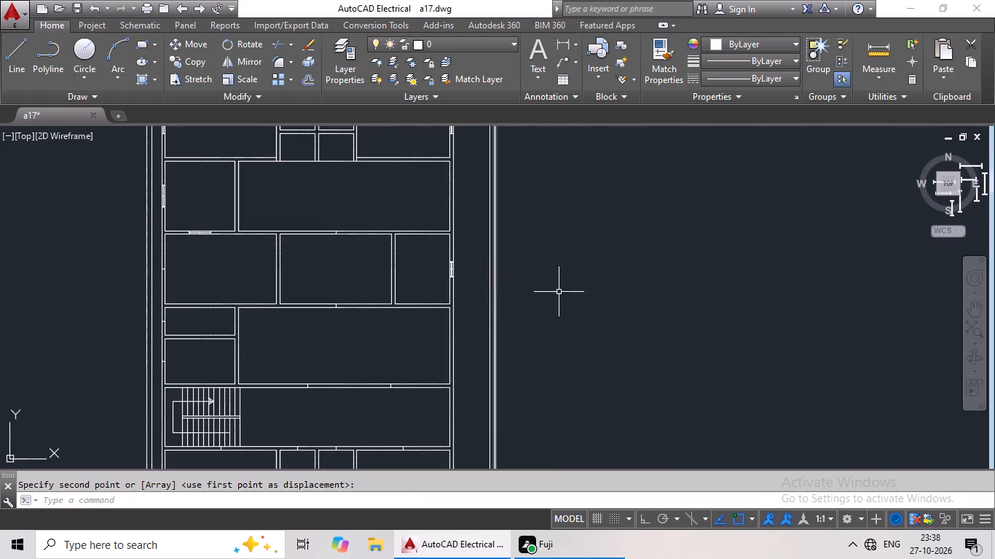
middle_drag(707, 296, 522, 299)
middle_click(520, 300)
middle_drag(670, 282, 528, 309)
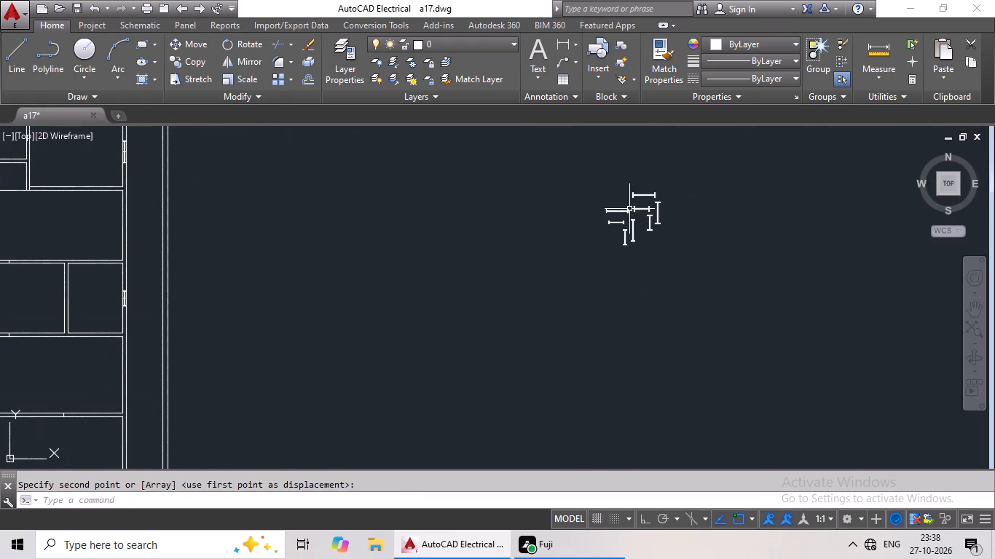
scroll(629, 209, up, 5)
drag(639, 207, 499, 279)
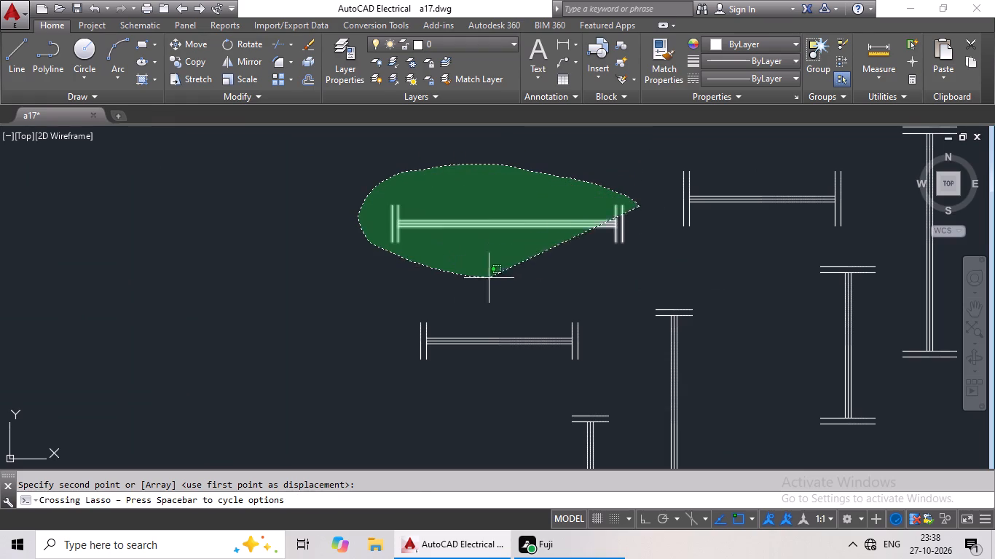
drag(499, 279, 636, 266)
click(190, 58)
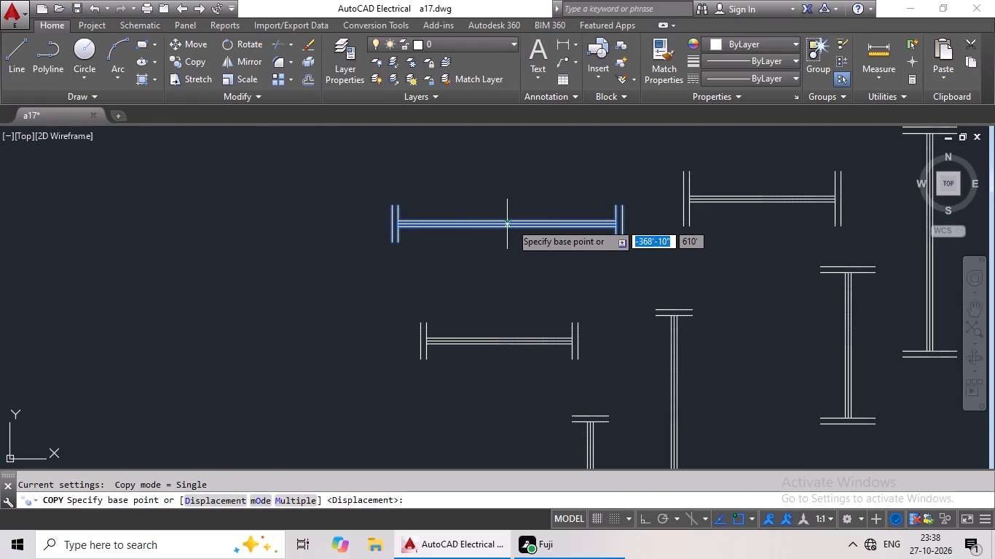
scroll(507, 223, up, 3)
drag(507, 223, 445, 227)
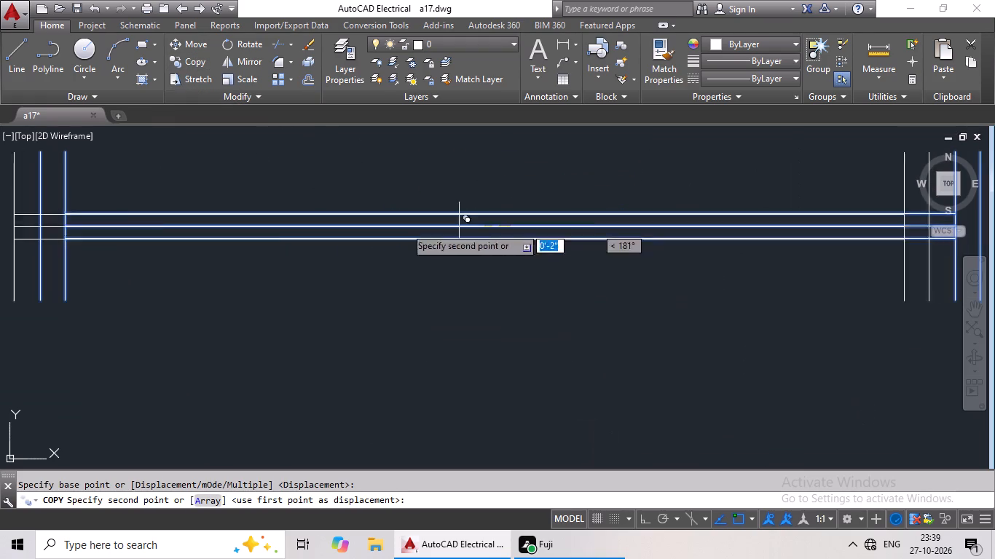
scroll(103, 236, down, 5)
middle_drag(101, 240, 511, 229)
scroll(428, 263, down, 3)
middle_drag(337, 299, 623, 242)
middle_drag(240, 277, 450, 279)
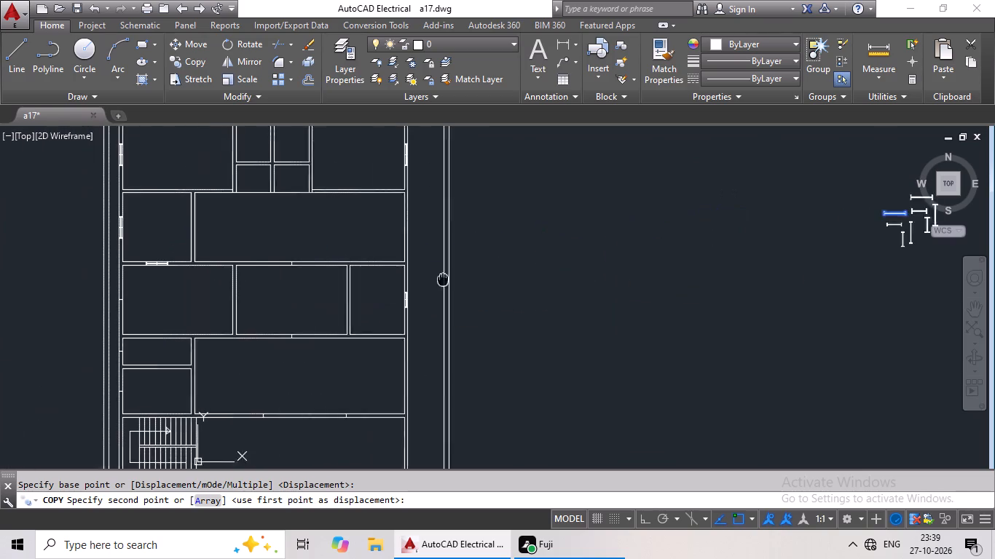
middle_drag(450, 279, 466, 278)
scroll(326, 264, up, 4)
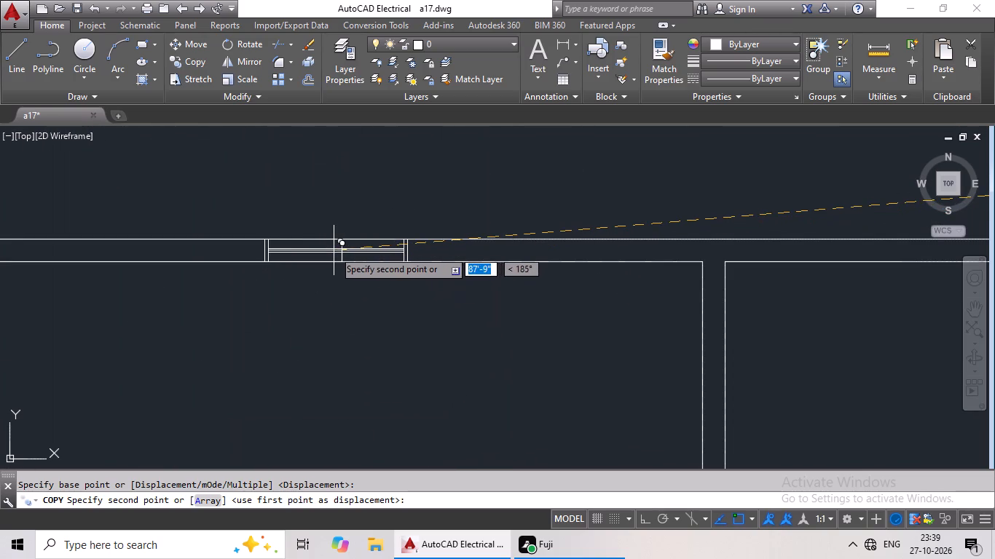
click(339, 248)
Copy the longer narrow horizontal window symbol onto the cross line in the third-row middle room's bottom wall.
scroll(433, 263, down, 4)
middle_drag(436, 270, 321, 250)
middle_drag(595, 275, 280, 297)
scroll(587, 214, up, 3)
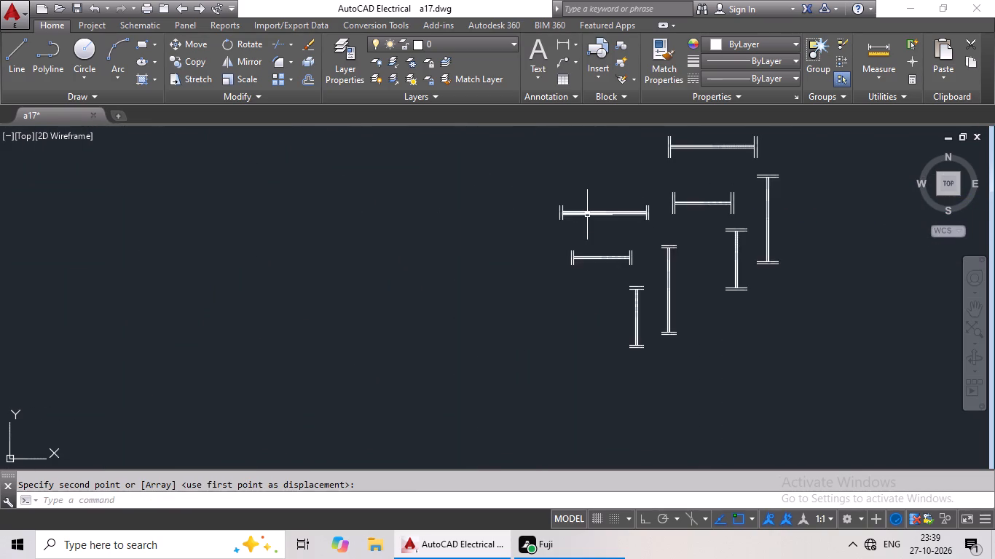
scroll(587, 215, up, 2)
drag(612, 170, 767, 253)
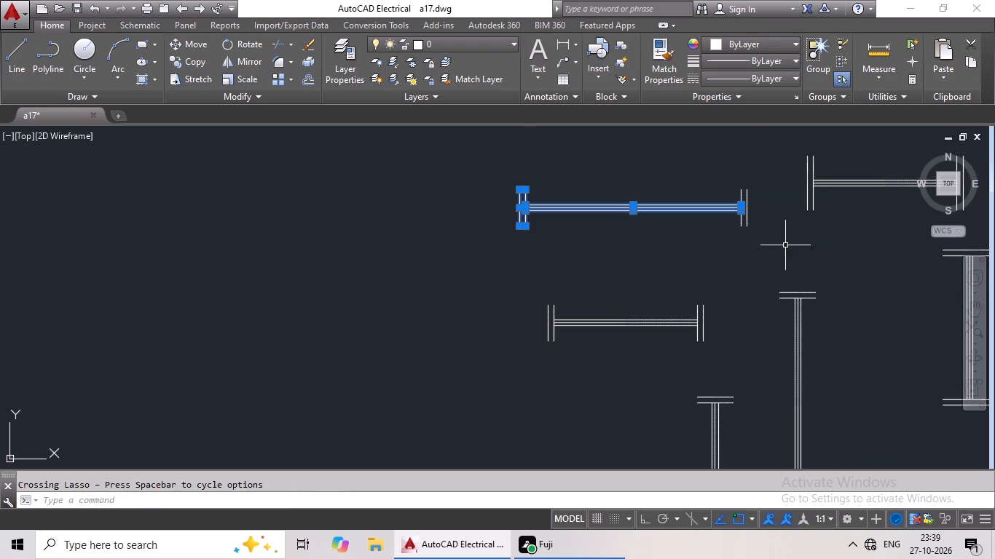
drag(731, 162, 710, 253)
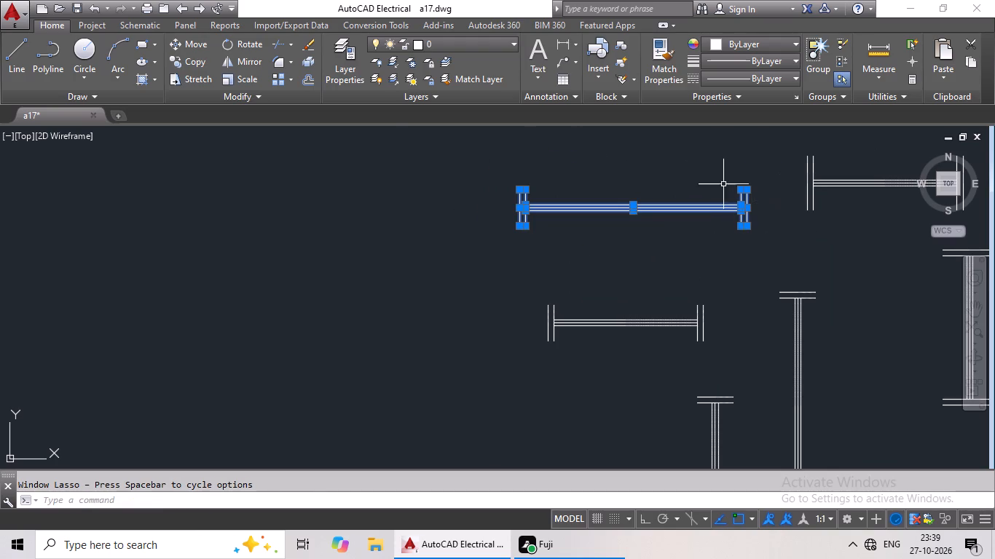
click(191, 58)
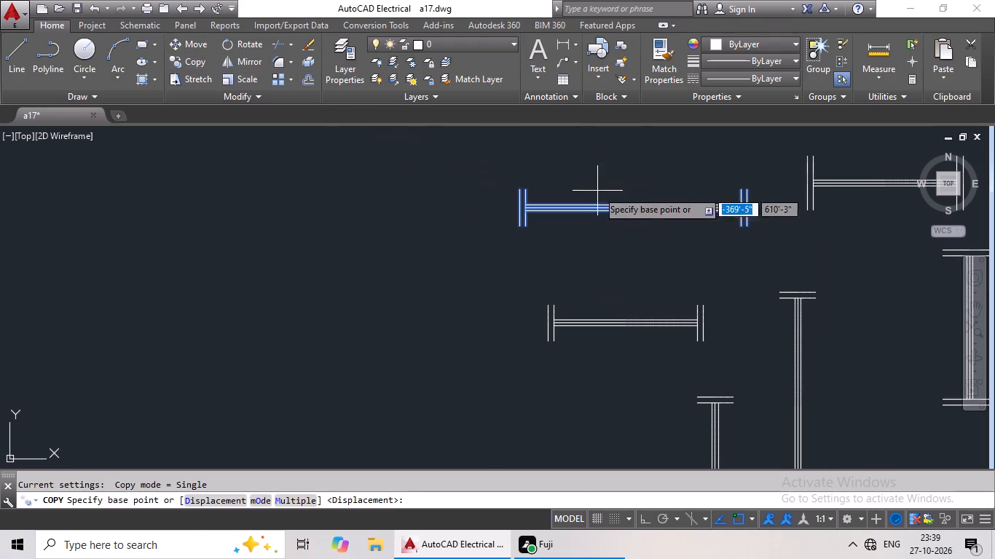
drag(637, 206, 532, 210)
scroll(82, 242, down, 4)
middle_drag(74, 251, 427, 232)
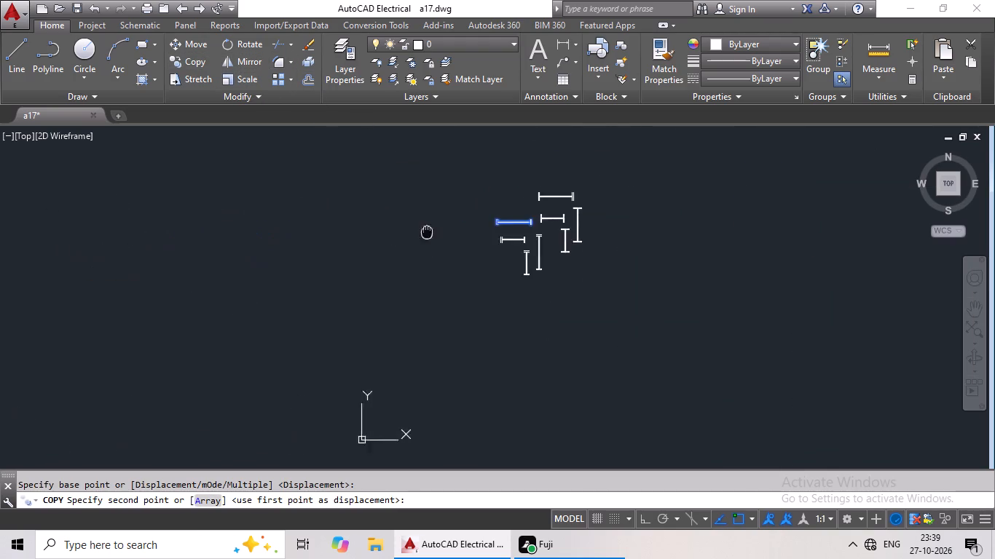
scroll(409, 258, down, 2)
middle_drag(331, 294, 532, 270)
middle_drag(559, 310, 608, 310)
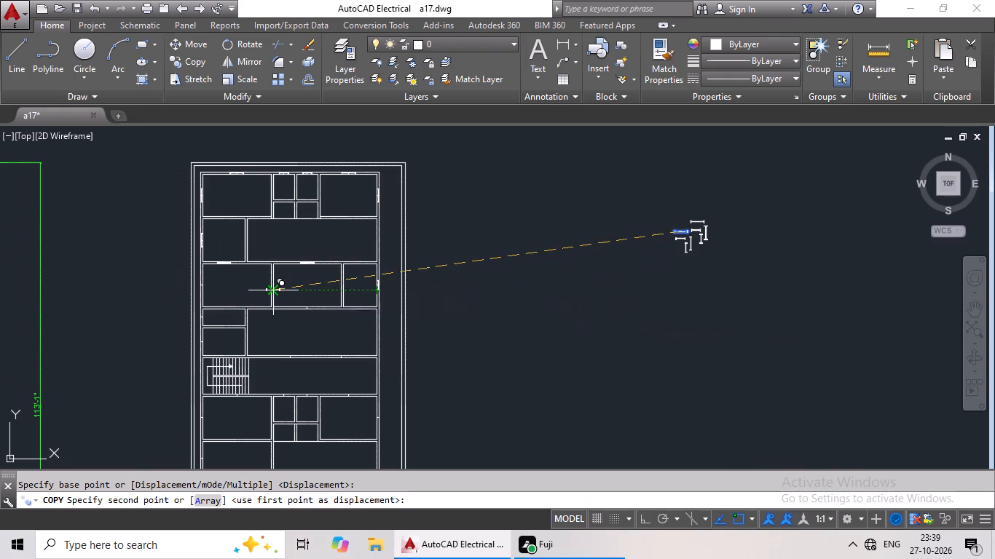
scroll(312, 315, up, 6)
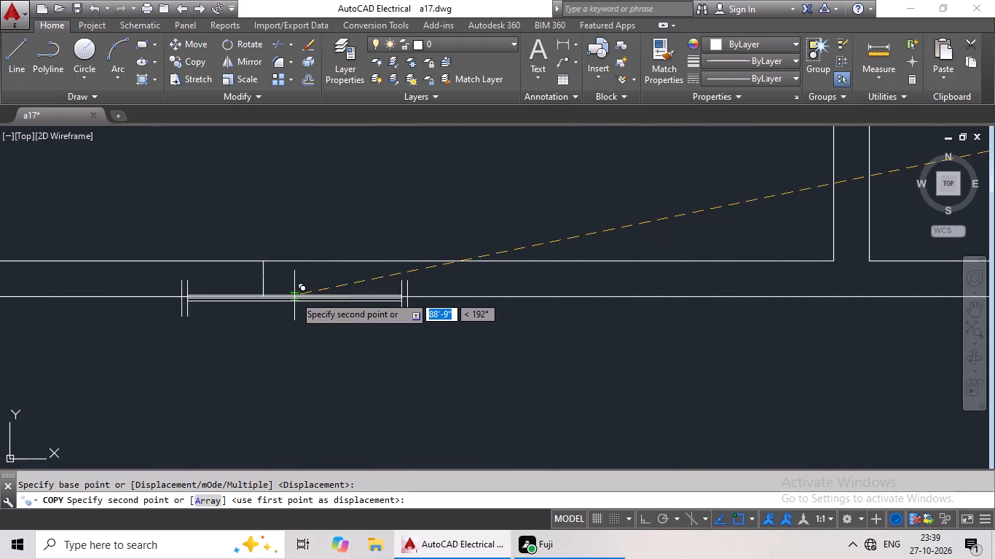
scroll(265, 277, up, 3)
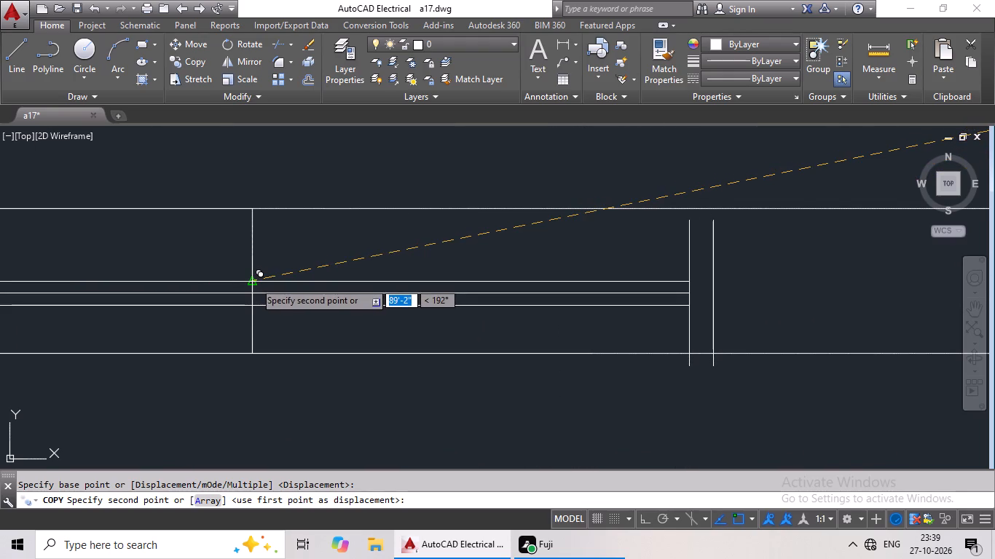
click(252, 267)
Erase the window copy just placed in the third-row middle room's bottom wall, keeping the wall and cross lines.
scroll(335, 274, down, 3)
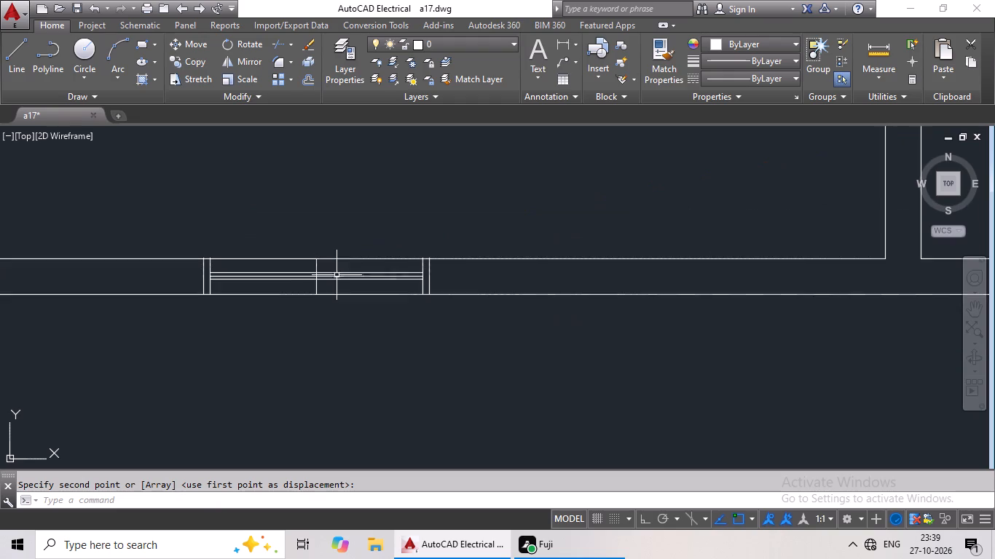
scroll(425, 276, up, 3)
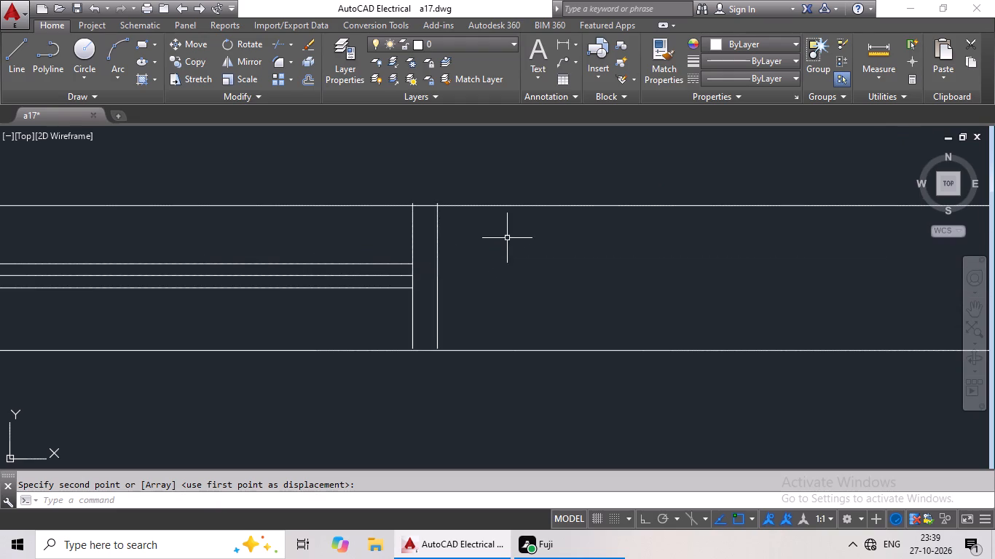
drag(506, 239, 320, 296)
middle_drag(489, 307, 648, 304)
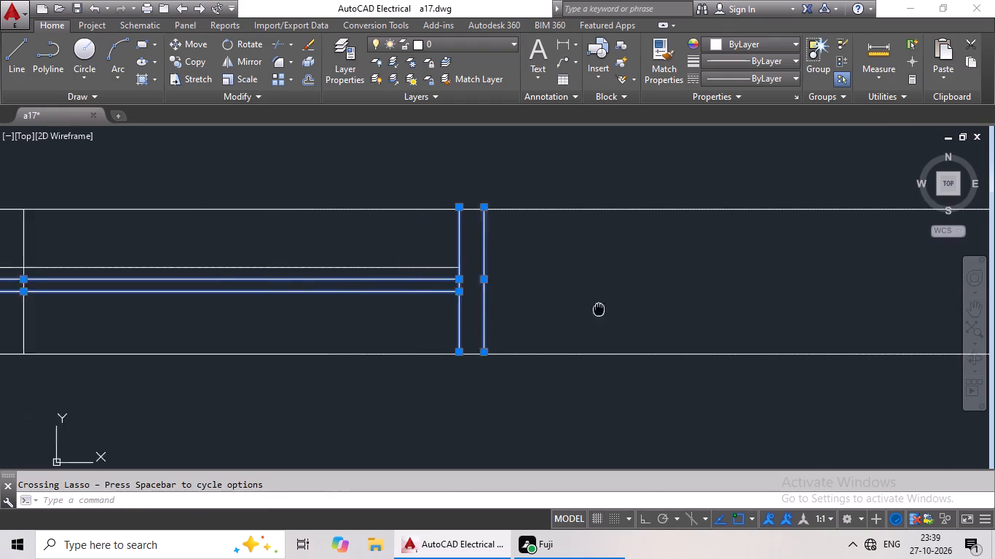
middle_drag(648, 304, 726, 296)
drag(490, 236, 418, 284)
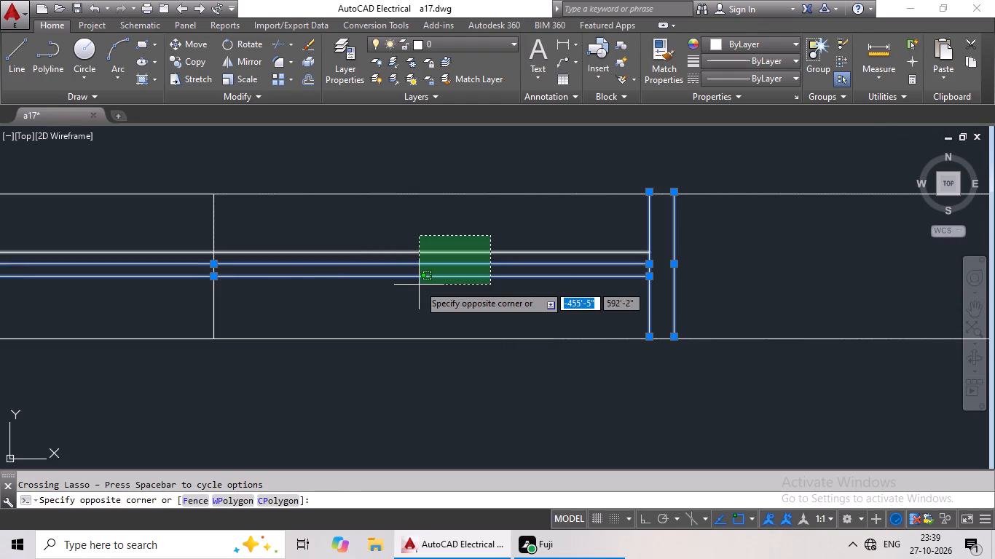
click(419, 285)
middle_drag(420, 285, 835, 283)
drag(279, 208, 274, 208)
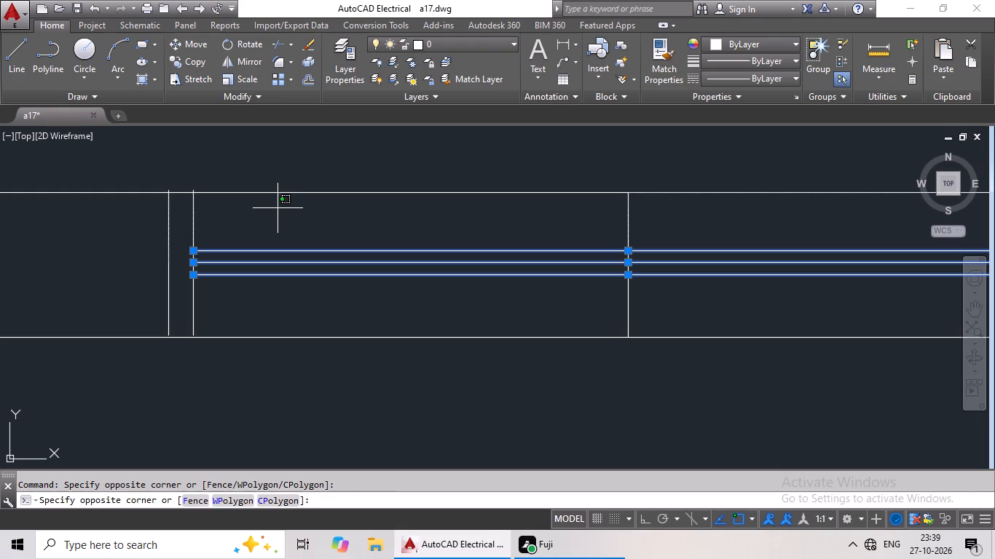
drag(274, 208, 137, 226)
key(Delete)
Copy the longer narrow horizontal window symbol by its centre line's midpoint onto the cross line's midpoint in the third-row middle room's bottom wall.
scroll(259, 186, down, 4)
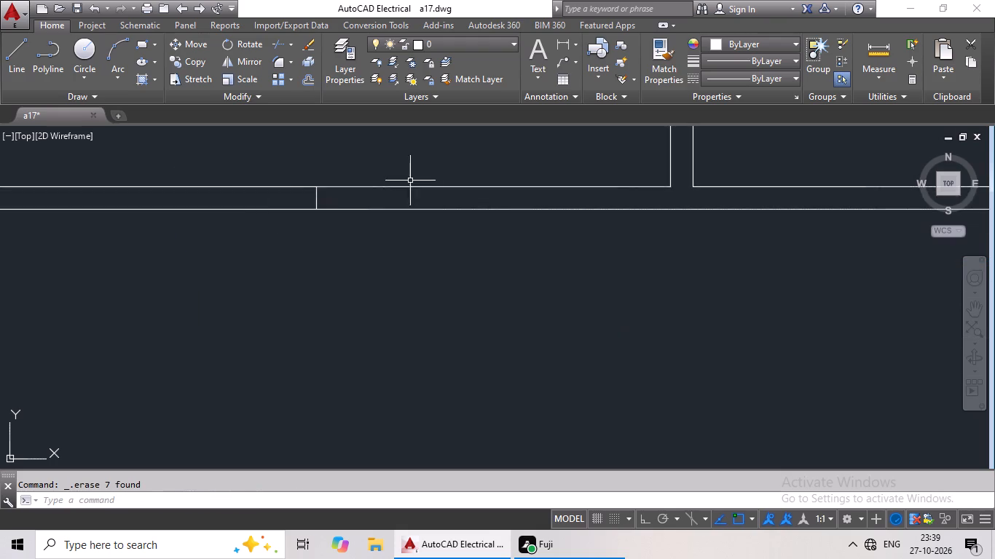
middle_drag(410, 181, 235, 270)
scroll(261, 267, down, 2)
middle_drag(474, 265, 294, 421)
scroll(582, 256, down, 2)
middle_drag(619, 232, 508, 302)
scroll(543, 312, down, 2)
middle_drag(675, 315, 566, 297)
scroll(544, 274, up, 5)
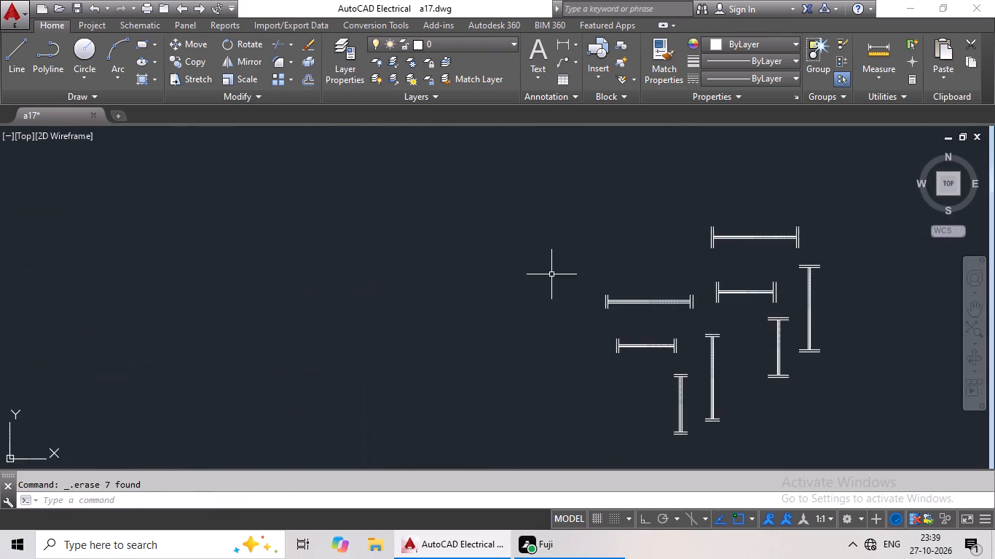
scroll(720, 308, up, 2)
drag(662, 261, 564, 349)
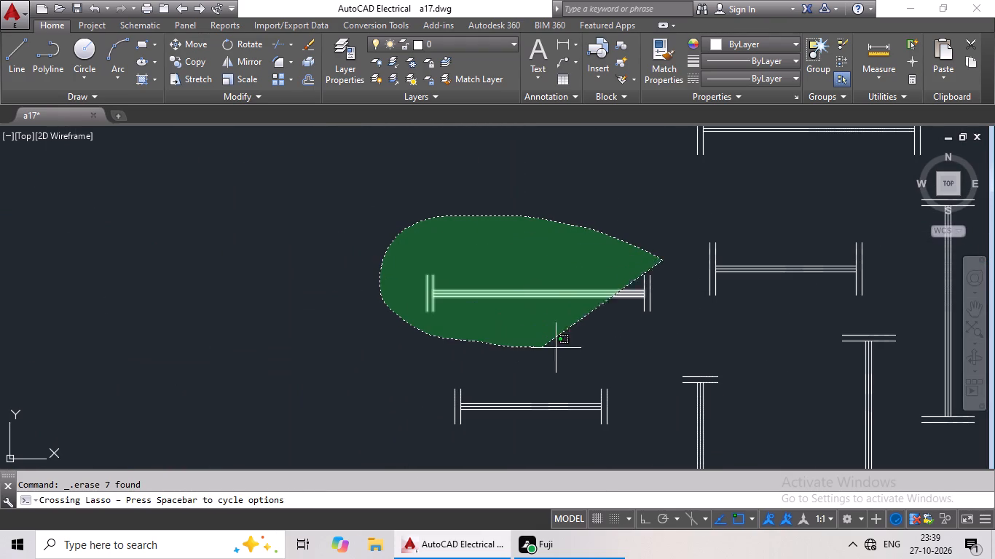
drag(564, 349, 645, 326)
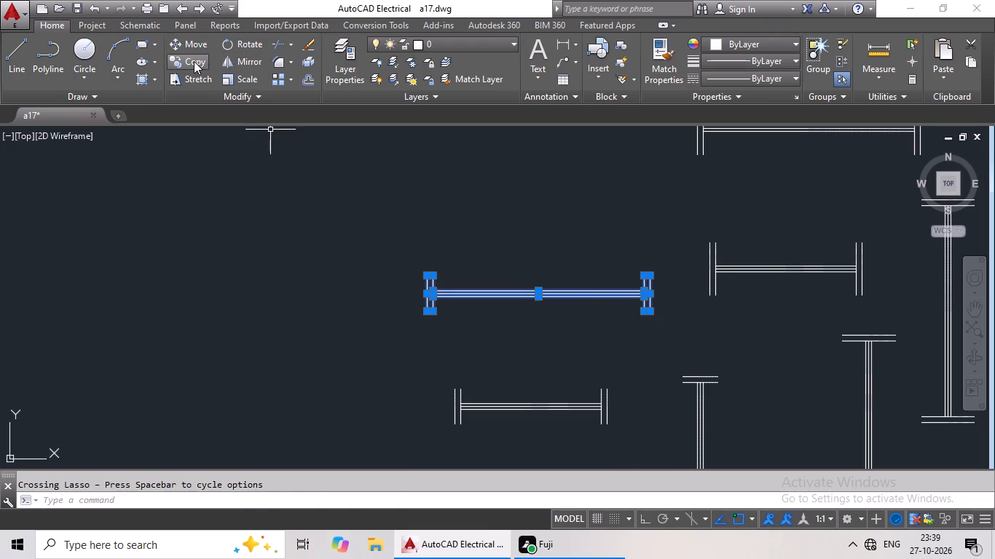
click(194, 61)
scroll(534, 293, up, 4)
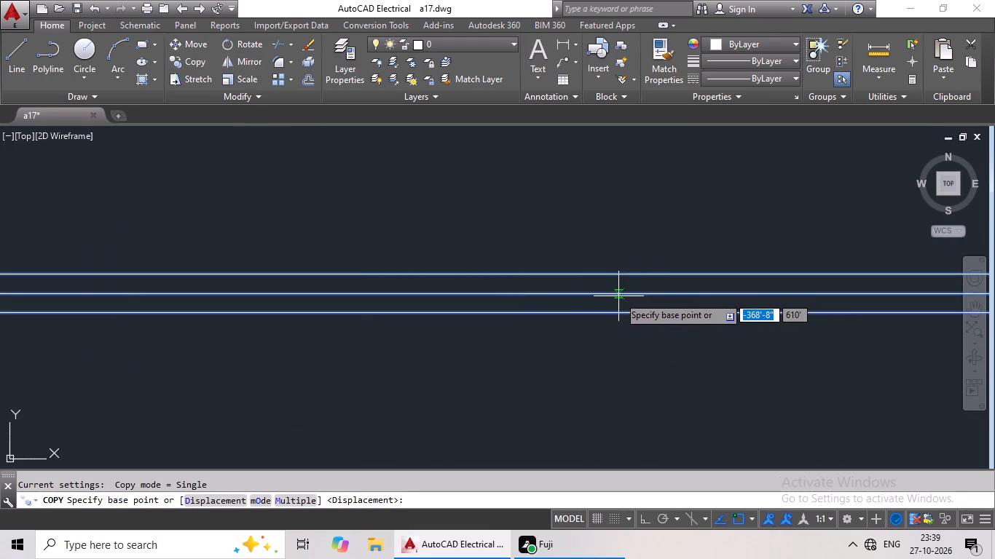
drag(567, 291, 551, 296)
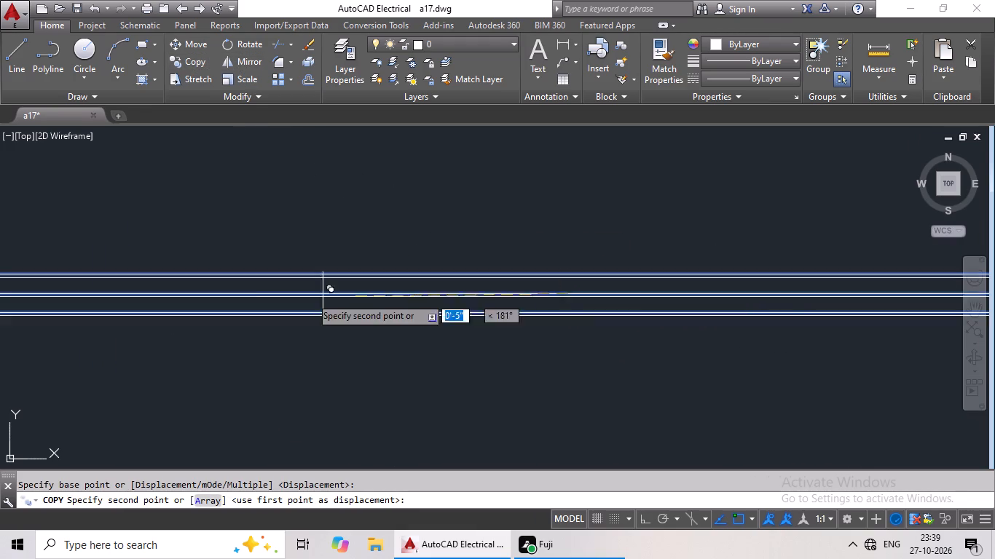
scroll(264, 304, down, 5)
middle_drag(212, 320, 497, 270)
middle_drag(60, 328, 434, 257)
scroll(178, 320, down, 1)
middle_drag(179, 320, 454, 267)
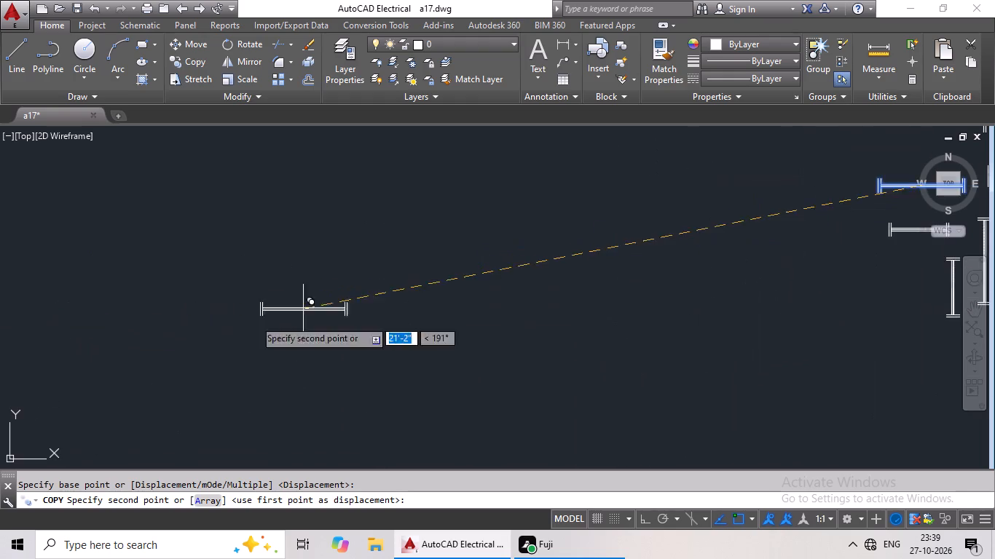
middle_drag(216, 327, 524, 266)
middle_drag(347, 328, 493, 282)
middle_drag(263, 316, 401, 275)
middle_drag(259, 333, 354, 320)
scroll(293, 349, down, 1)
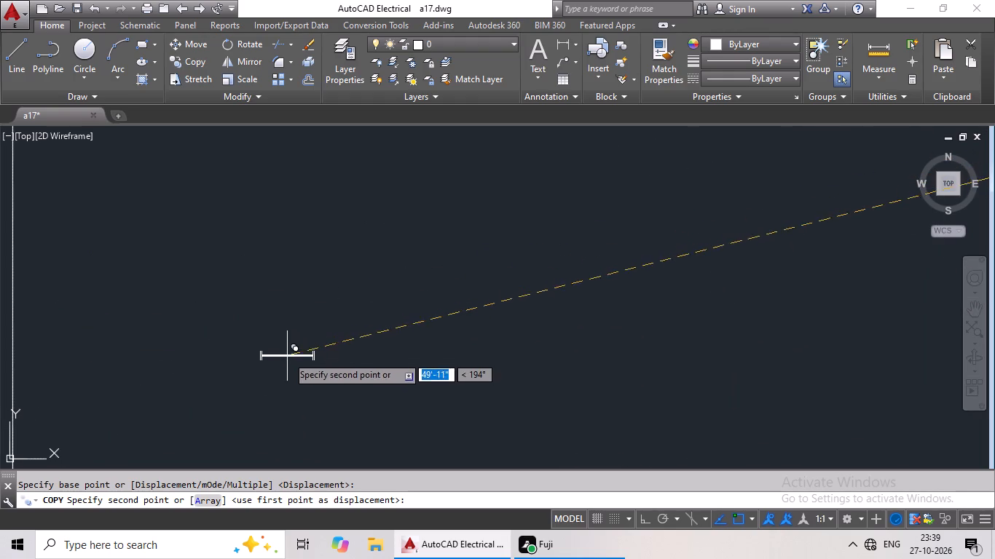
scroll(274, 358, down, 2)
middle_drag(249, 356, 407, 328)
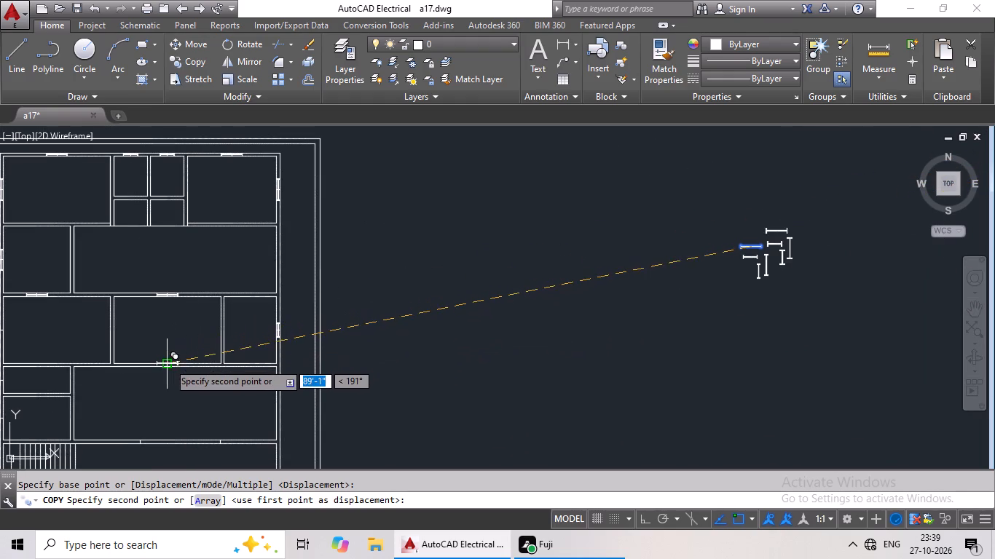
scroll(168, 362, up, 6)
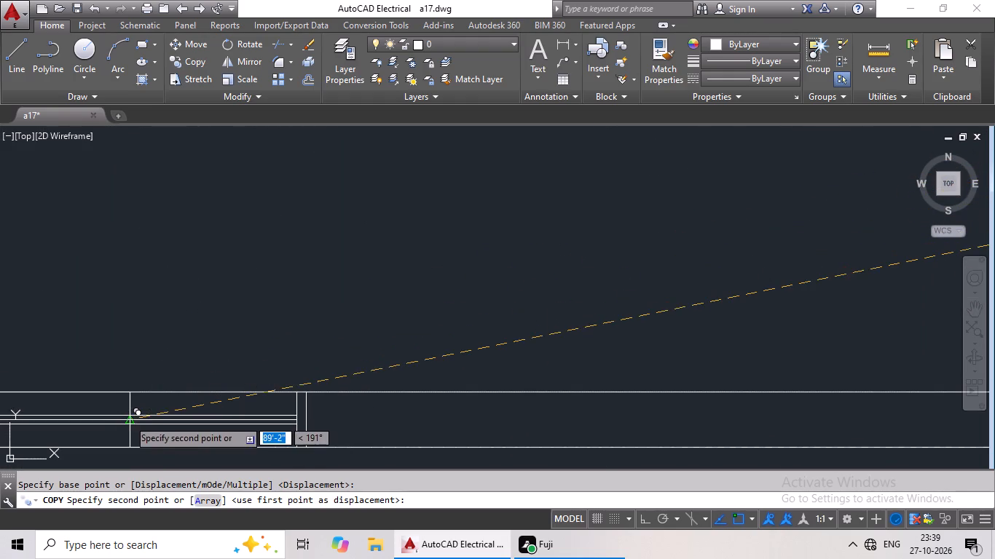
click(128, 419)
Copy the longer narrow vertical window symbol by its centre onto the cross line in the left wall of the third-row left room.
scroll(310, 386, down, 4)
middle_click(535, 347)
middle_drag(256, 344, 517, 272)
scroll(538, 280, down, 2)
middle_drag(508, 344, 350, 344)
middle_drag(414, 314, 268, 340)
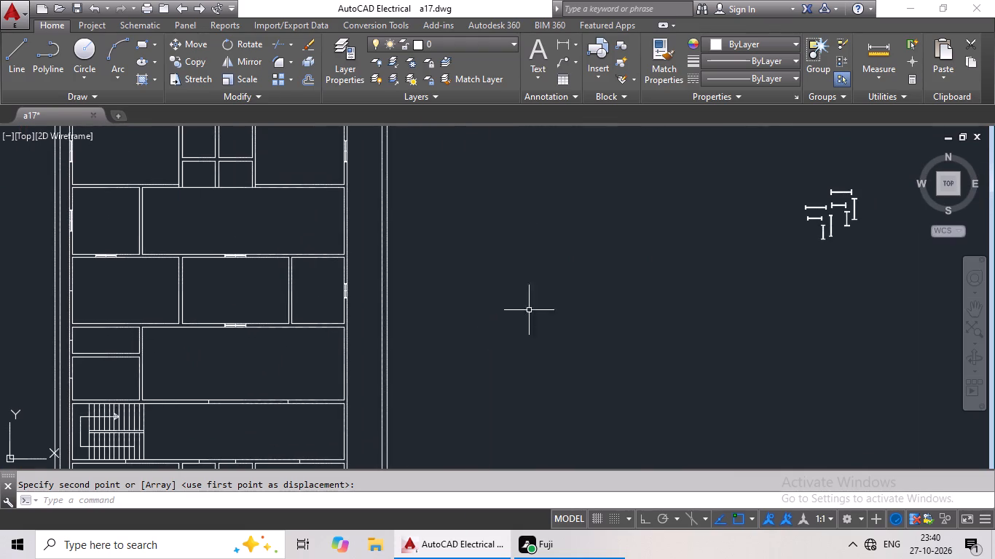
middle_drag(654, 285, 401, 317)
scroll(586, 249, up, 5)
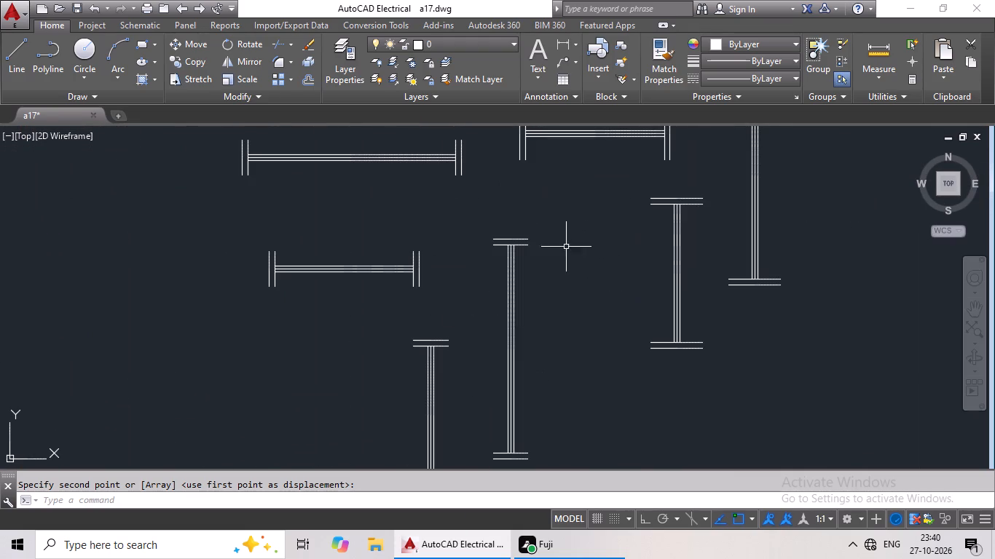
drag(566, 233, 562, 468)
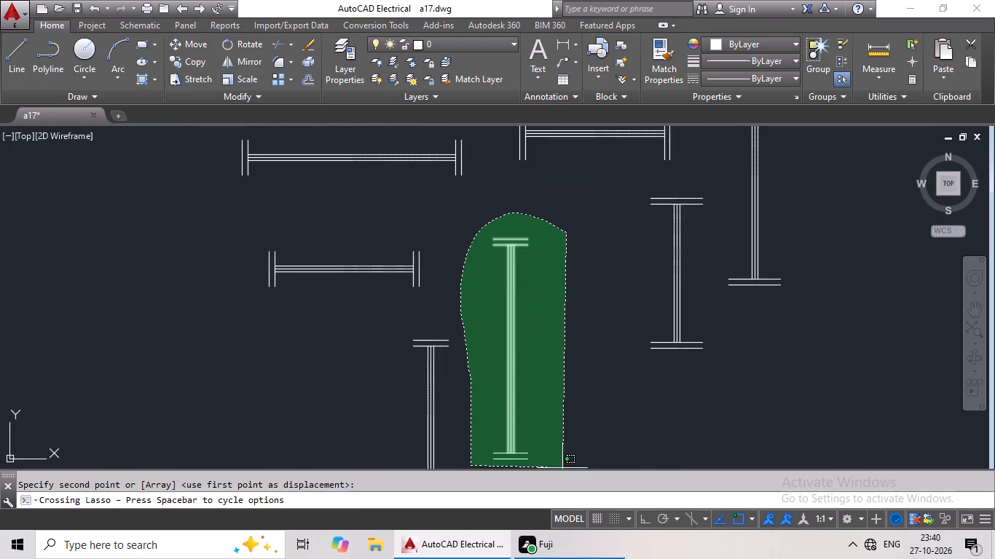
drag(562, 468, 570, 436)
click(192, 60)
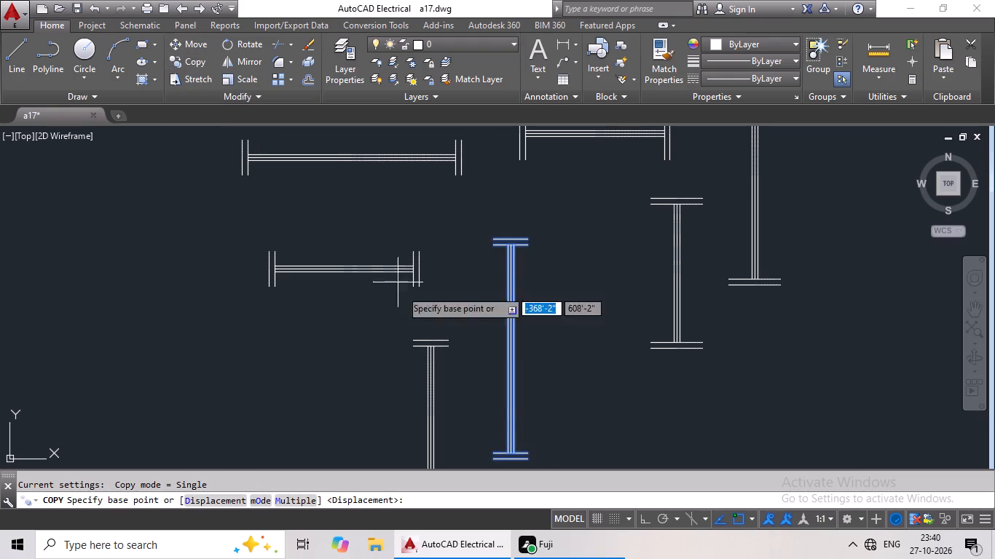
scroll(513, 346, up, 2)
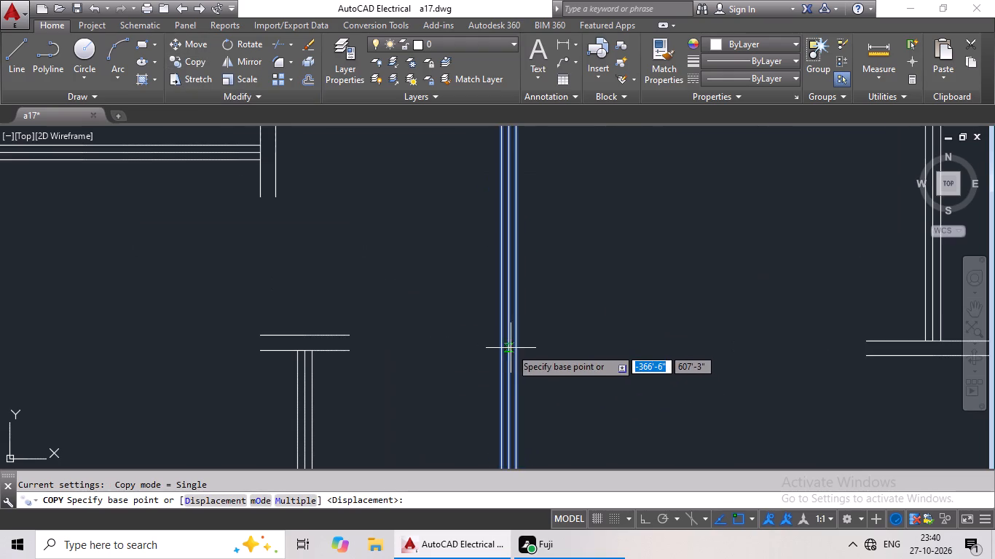
drag(508, 358, 499, 360)
scroll(132, 330, down, 4)
middle_drag(125, 335, 203, 320)
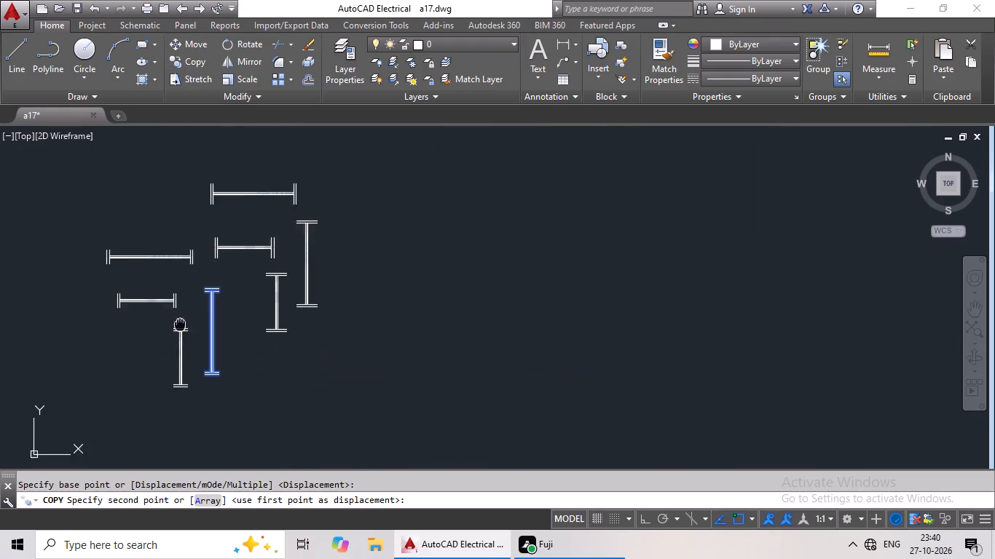
middle_drag(203, 320, 576, 258)
middle_drag(231, 333, 630, 313)
scroll(460, 363, down, 1)
middle_drag(420, 369, 559, 315)
middle_drag(253, 313, 425, 291)
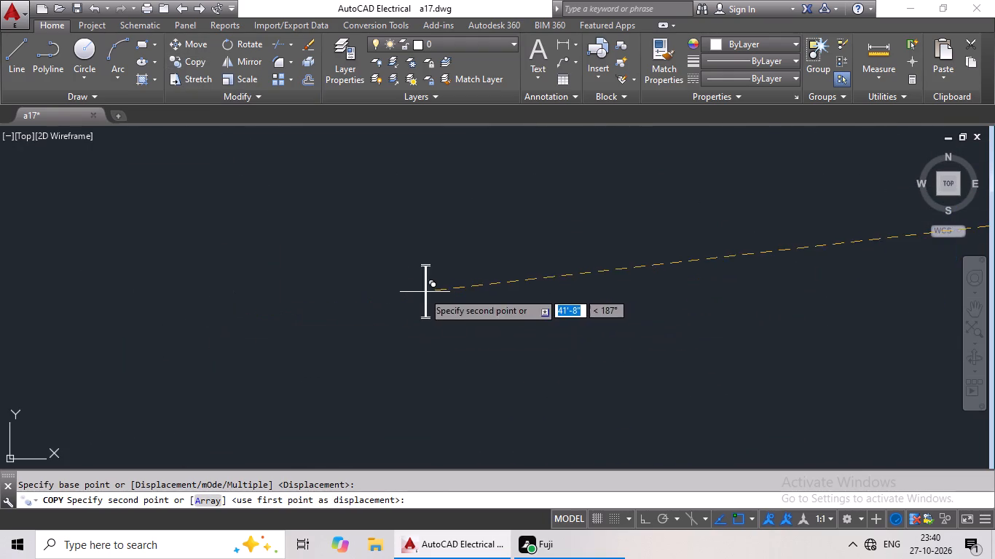
scroll(327, 302, down, 2)
middle_drag(244, 310, 481, 281)
middle_drag(408, 306, 570, 300)
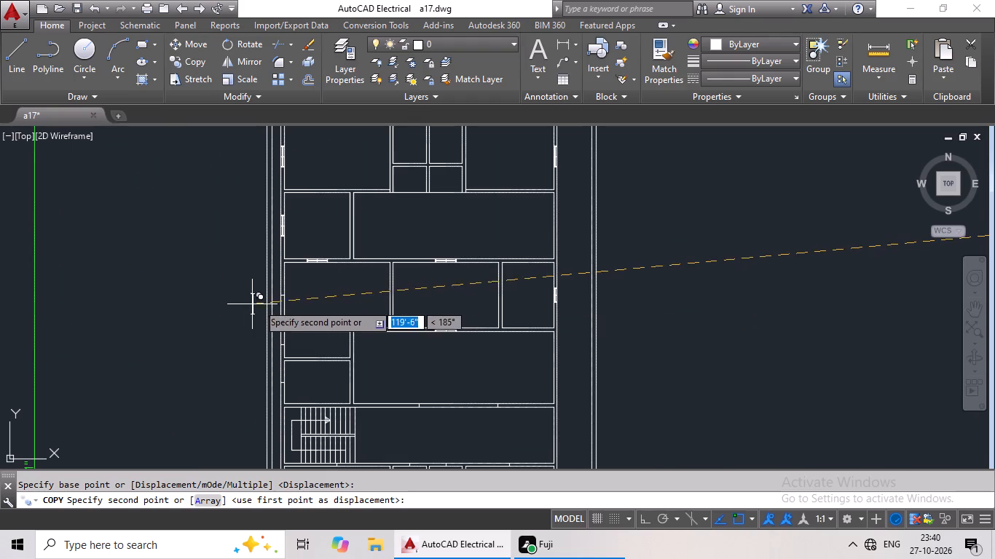
scroll(287, 299, up, 4)
click(253, 284)
Copy the shorter narrow vertical window symbol by its centre onto the cross line in the left wall of the fourth-row upper small room.
scroll(338, 283, down, 4)
middle_drag(389, 308, 256, 255)
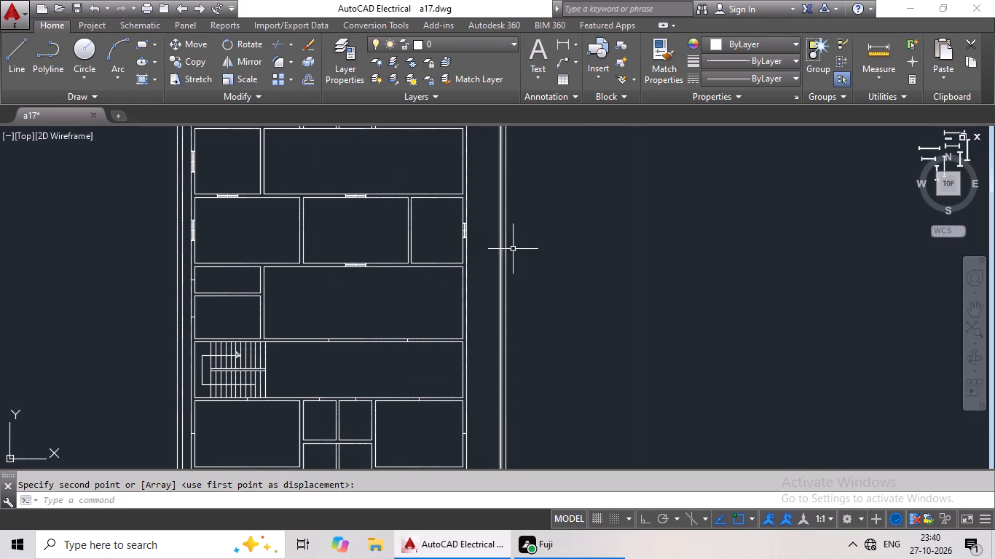
scroll(559, 241, down, 1)
middle_drag(637, 237, 561, 238)
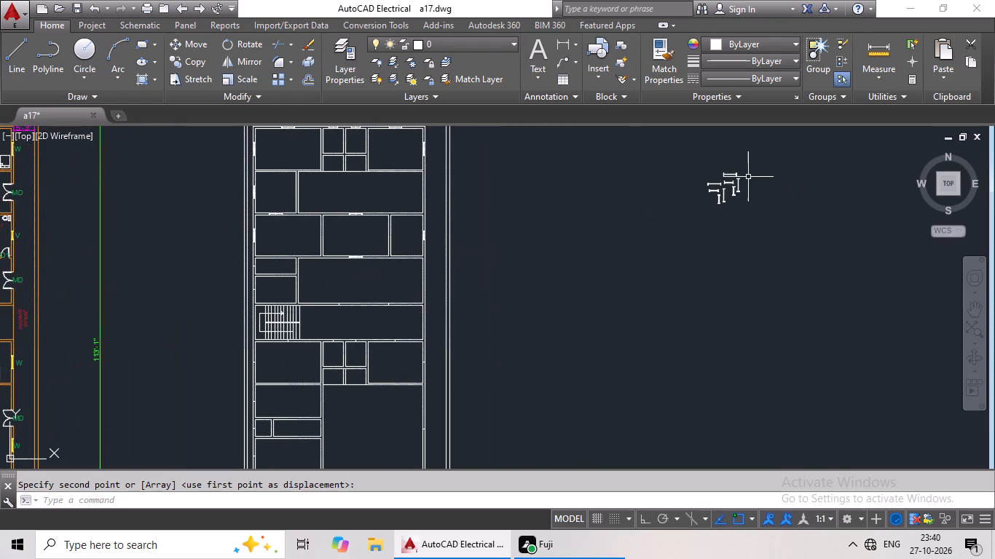
scroll(733, 187, up, 6)
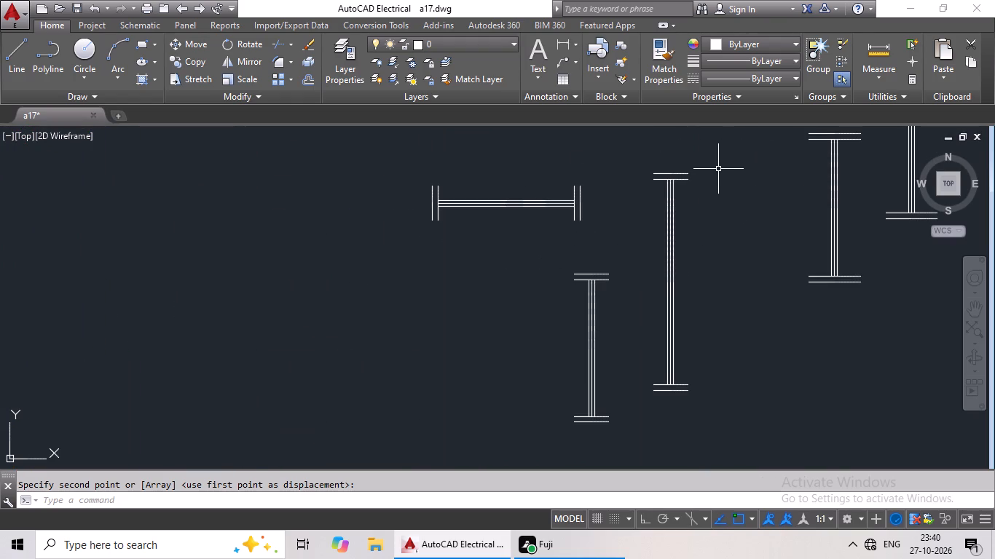
scroll(718, 169, down, 4)
scroll(562, 233, down, 2)
scroll(610, 223, up, 3)
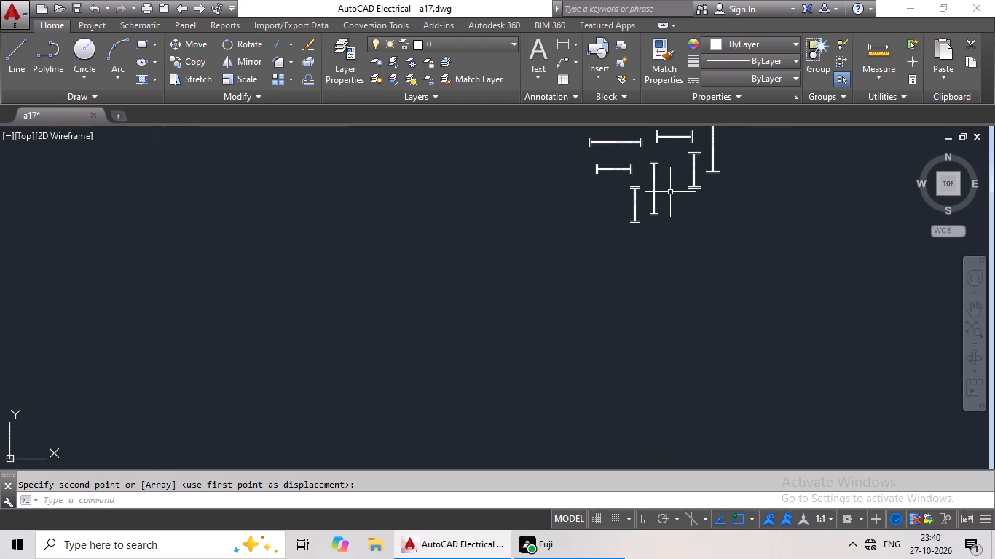
scroll(646, 187, up, 3)
drag(665, 162, 551, 263)
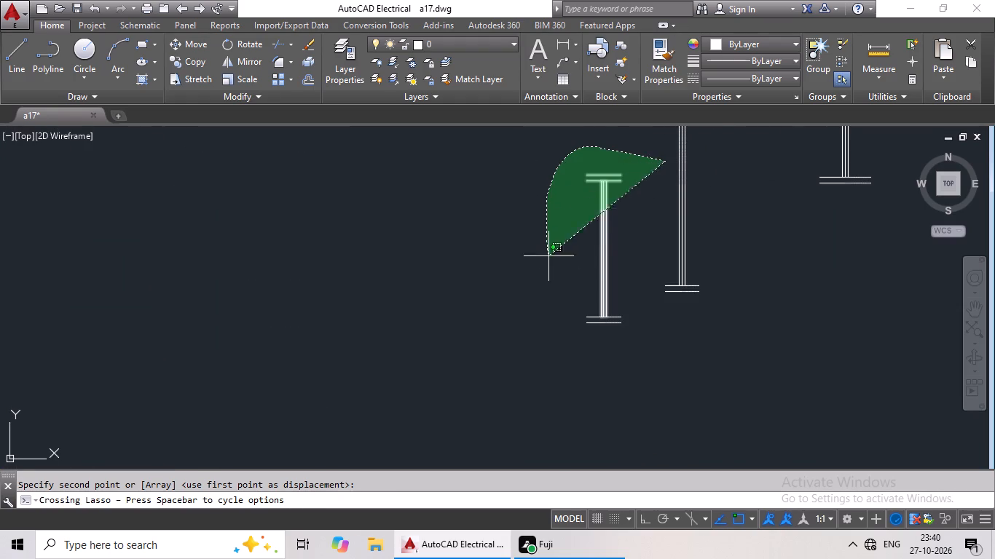
drag(551, 263, 634, 339)
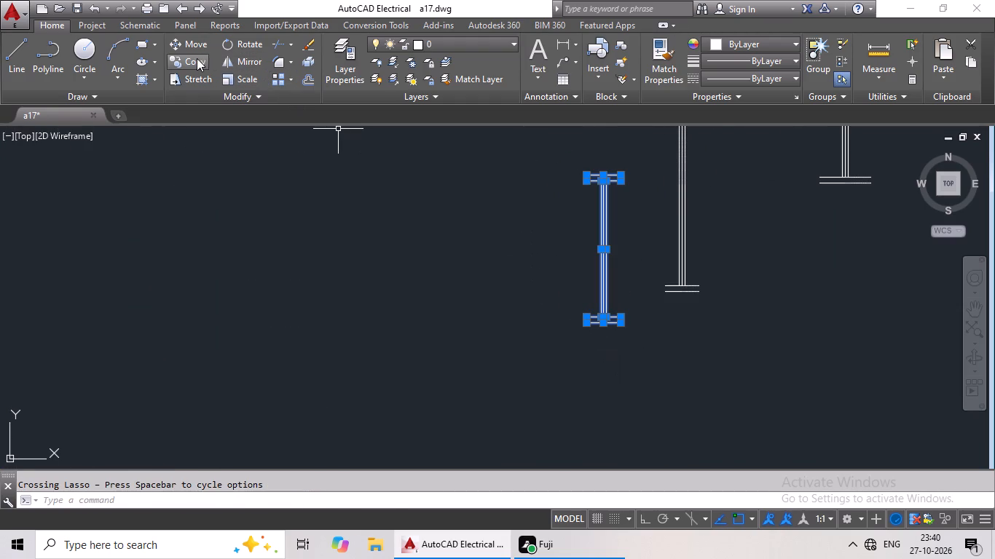
click(197, 58)
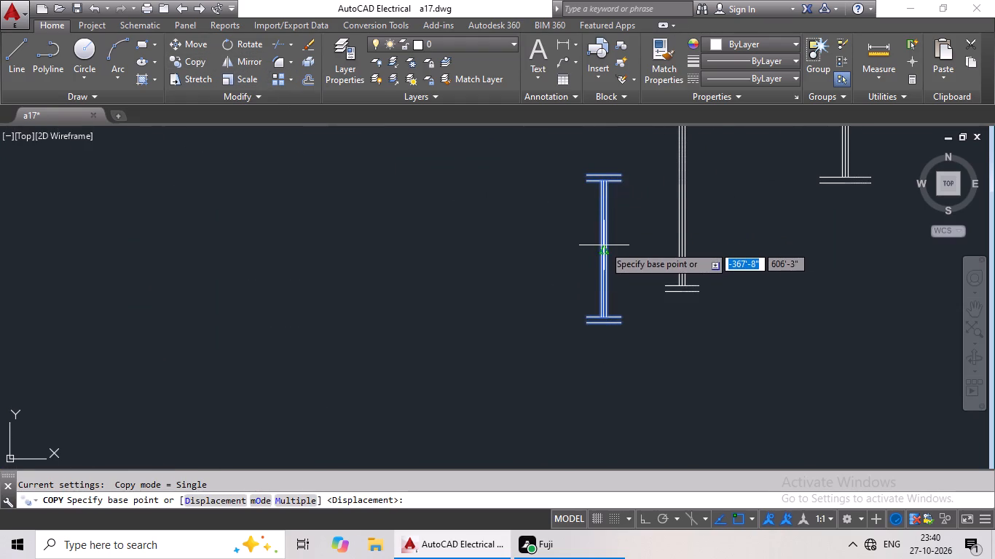
scroll(604, 250, up, 3)
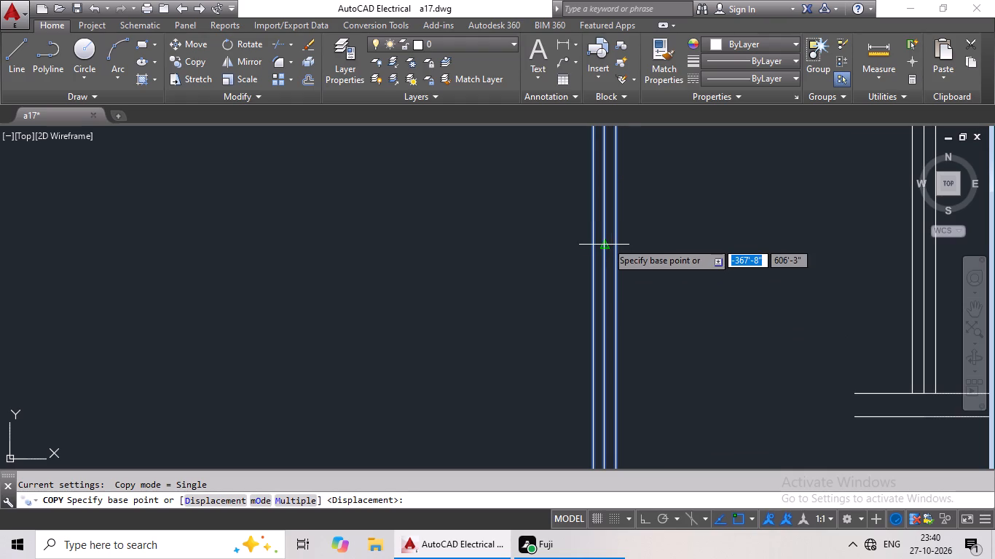
drag(607, 242, 595, 242)
scroll(347, 251, down, 4)
middle_drag(122, 271, 533, 250)
scroll(268, 311, down, 3)
middle_drag(178, 330, 302, 314)
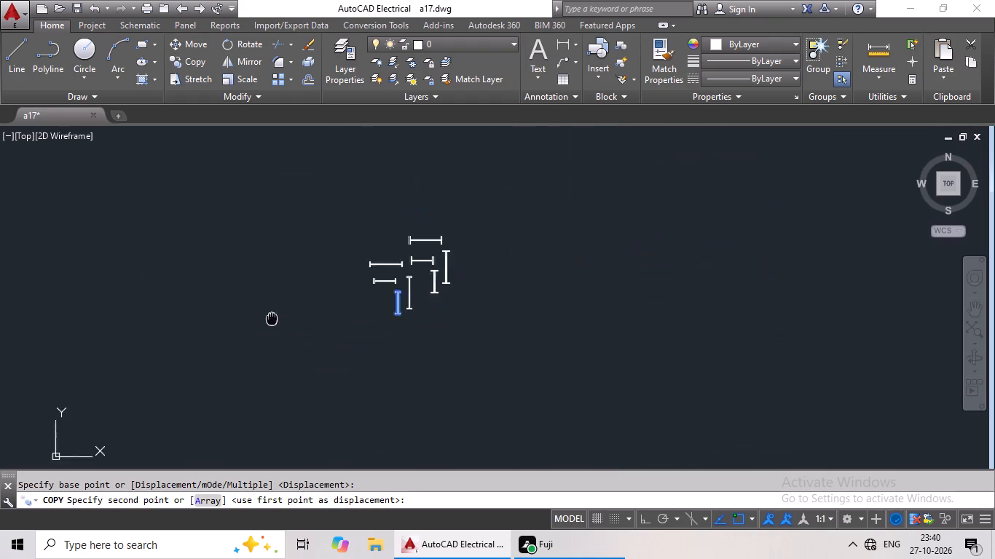
middle_drag(302, 314, 573, 261)
scroll(134, 305, down, 1)
middle_drag(186, 300, 414, 256)
middle_drag(168, 270, 332, 271)
middle_drag(297, 295, 353, 267)
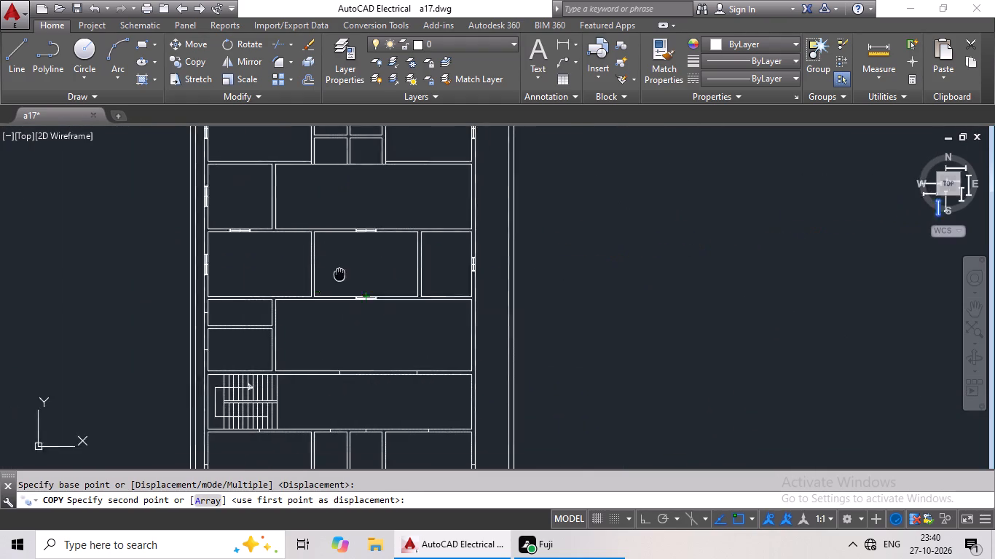
middle_drag(353, 267, 393, 239)
scroll(275, 270, up, 5)
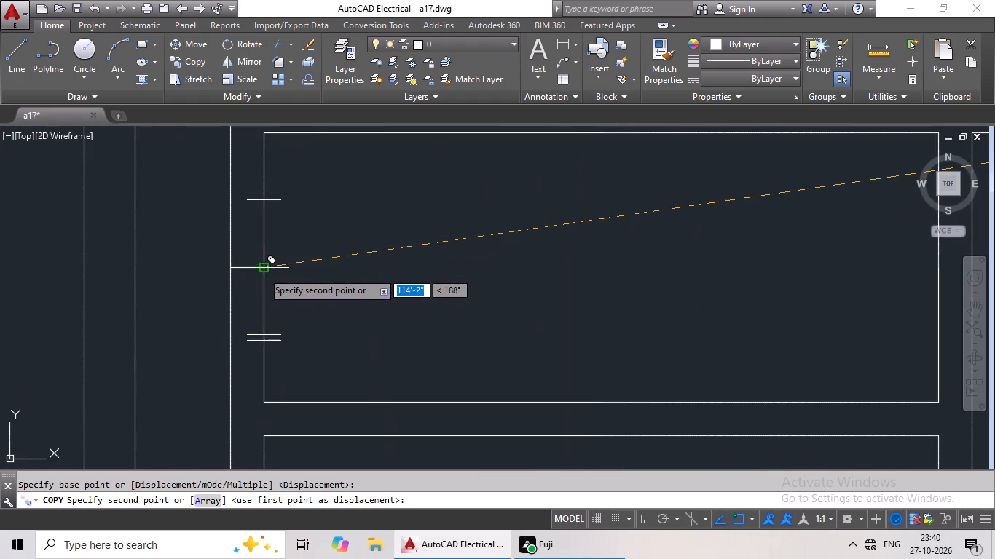
click(246, 270)
Copy the longer narrow vertical window symbol by its centre onto the cross line in the left wall of the small room above the staircase.
scroll(457, 285, down, 3)
middle_drag(513, 285, 381, 259)
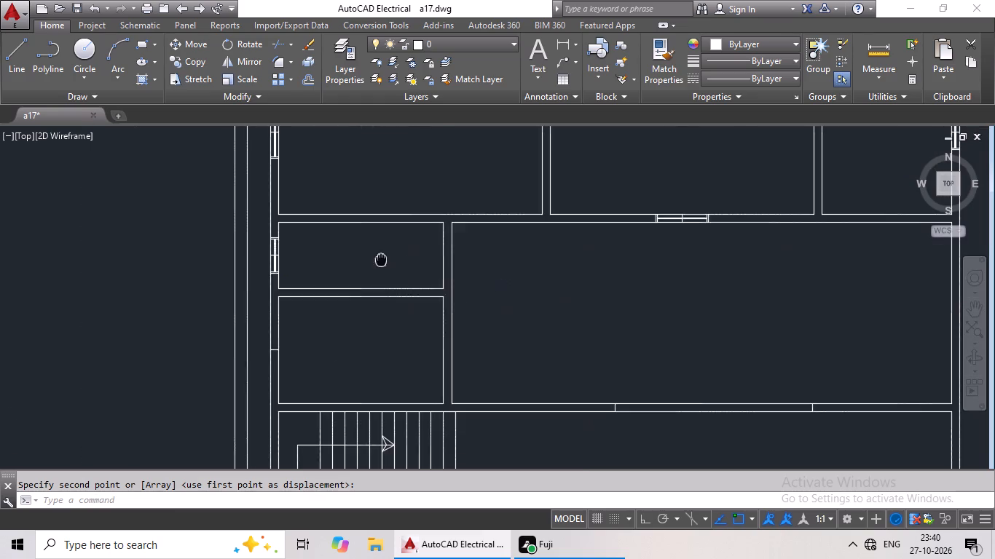
scroll(614, 294, down, 1)
middle_drag(670, 294, 305, 297)
scroll(632, 285, down, 2)
middle_drag(695, 269, 470, 332)
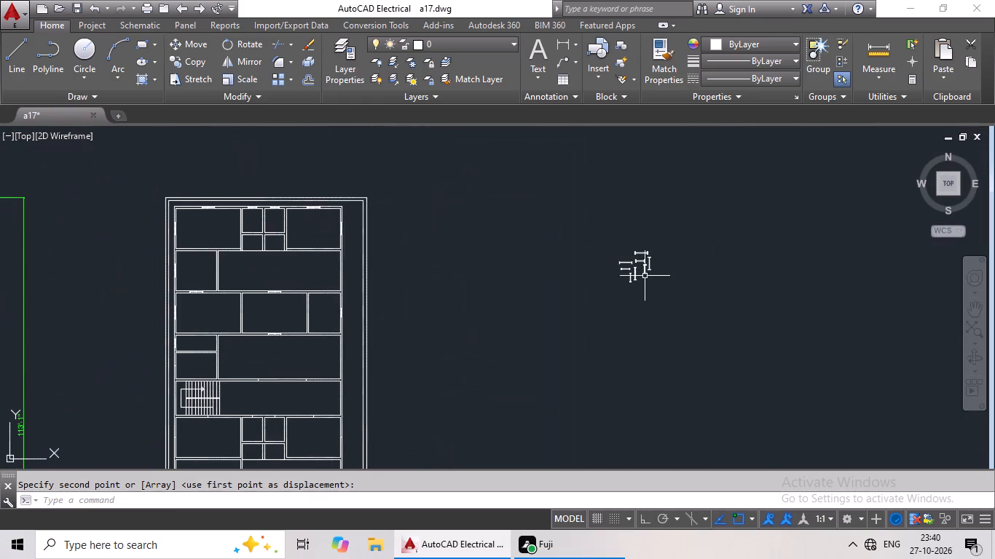
scroll(649, 263, up, 4)
drag(616, 266, 576, 263)
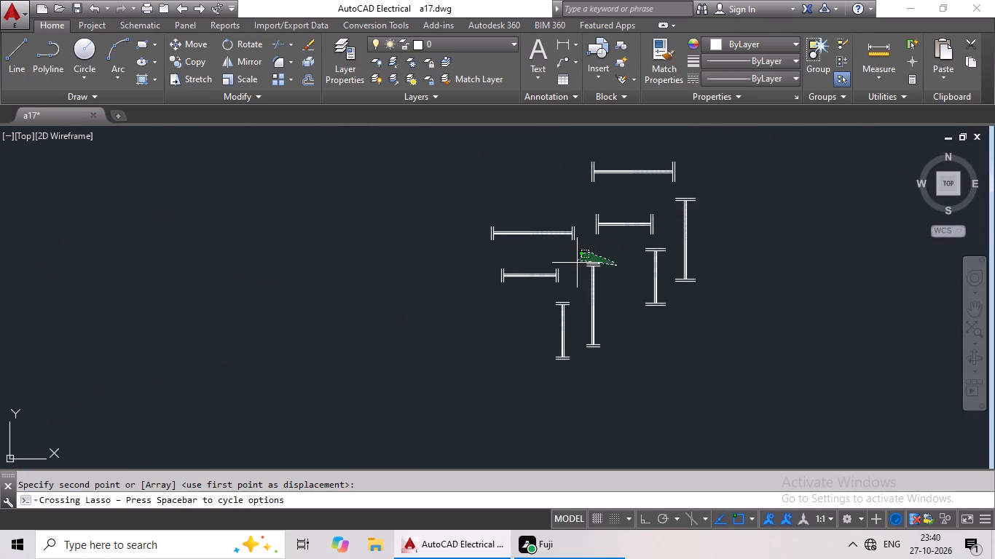
drag(576, 263, 640, 368)
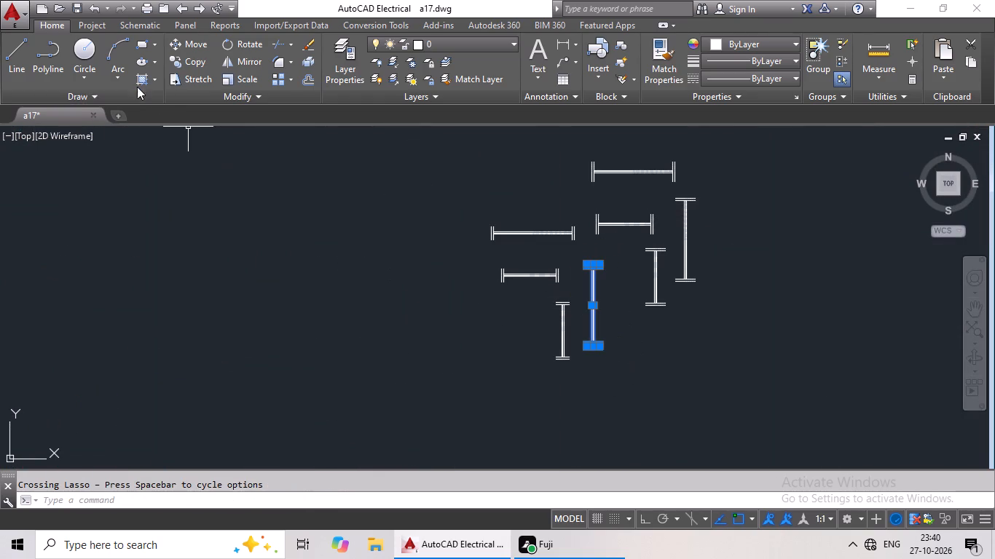
click(186, 60)
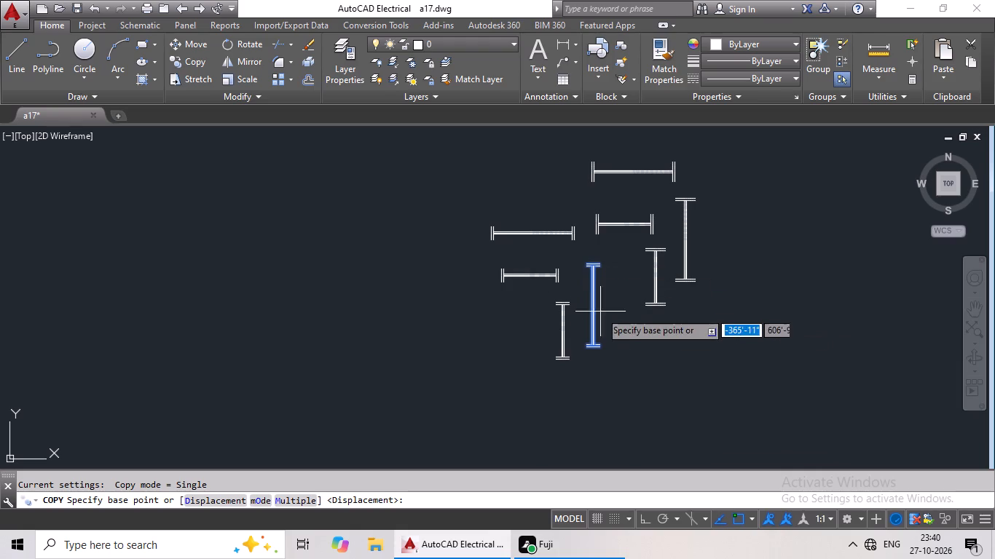
scroll(593, 306, up, 5)
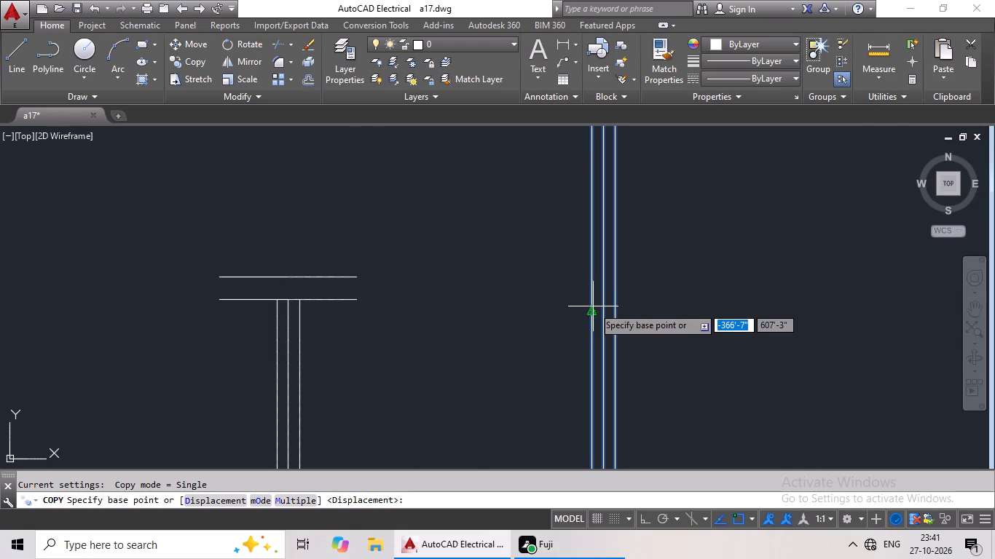
click(599, 311)
scroll(0, 287, down, 5)
middle_drag(0, 290, 369, 221)
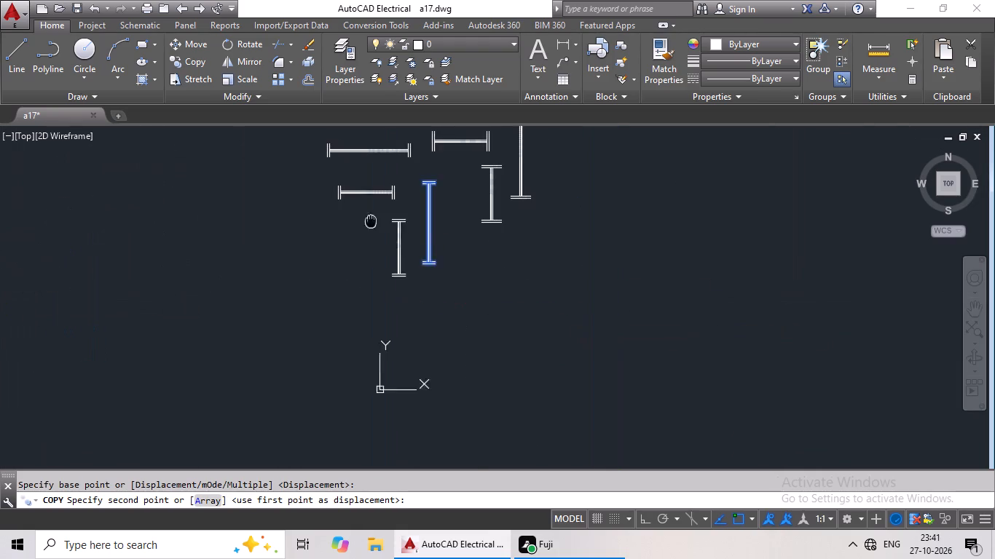
scroll(278, 289, down, 2)
middle_drag(264, 302, 523, 231)
middle_drag(283, 344, 455, 279)
middle_drag(62, 304, 304, 271)
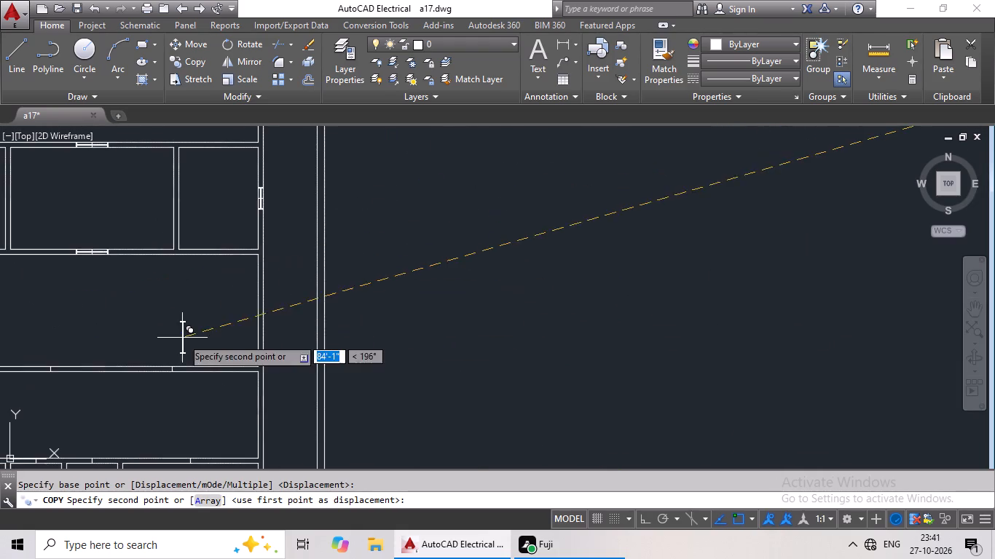
middle_drag(192, 336, 393, 293)
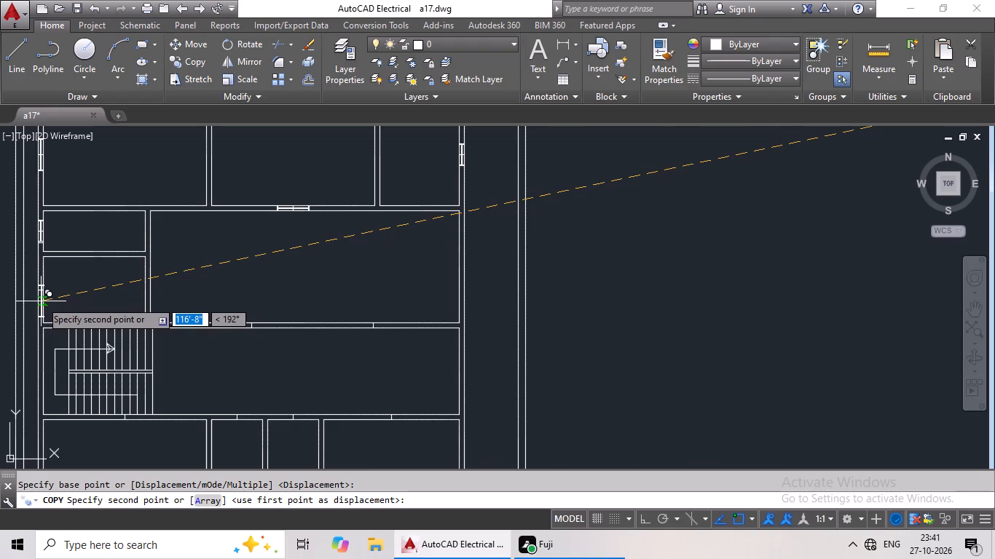
middle_drag(209, 301, 366, 323)
scroll(197, 318, up, 5)
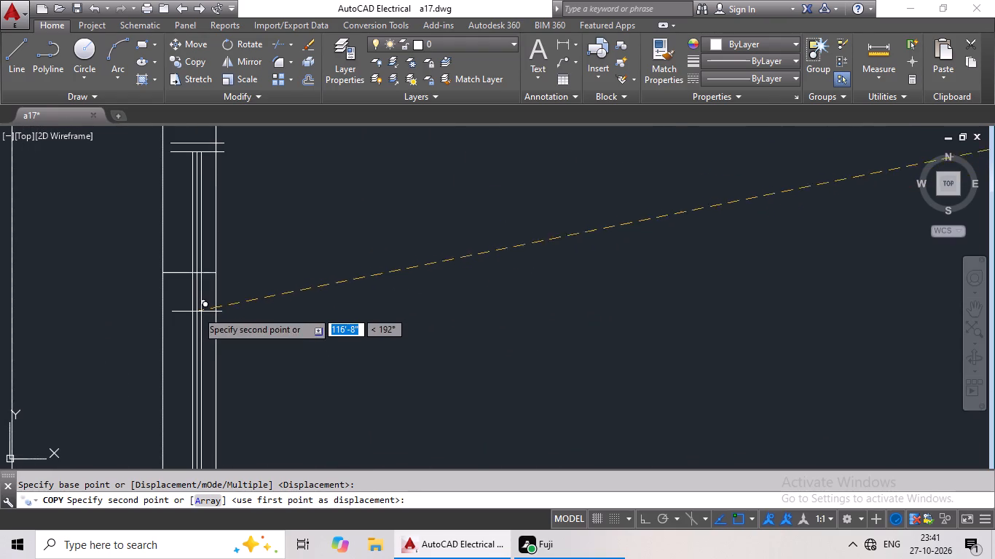
click(189, 274)
Copy the longer narrow horizontal window symbol by its centre onto the left cross line in the fourth-row large room's bottom wall.
scroll(279, 284, down, 4)
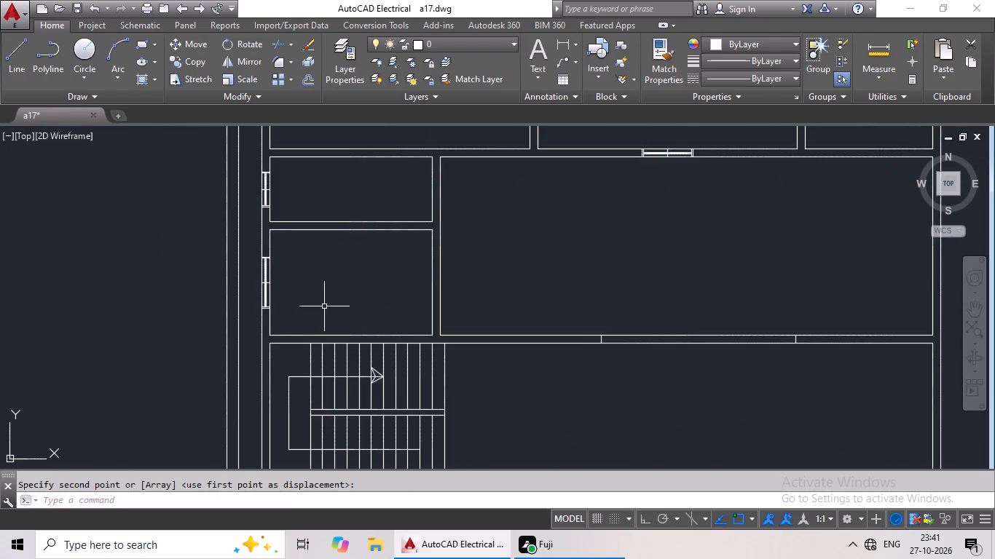
middle_drag(324, 306, 358, 175)
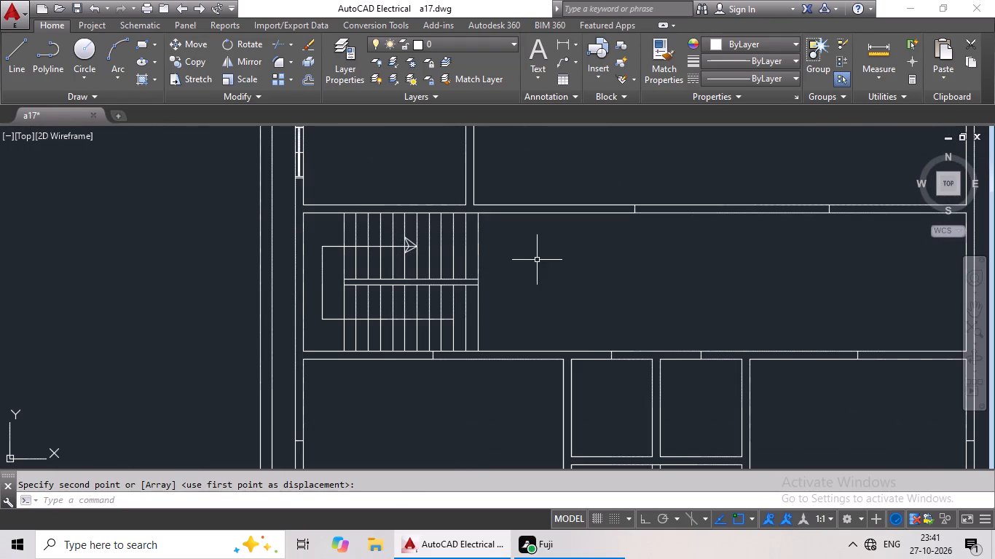
middle_drag(668, 285, 630, 290)
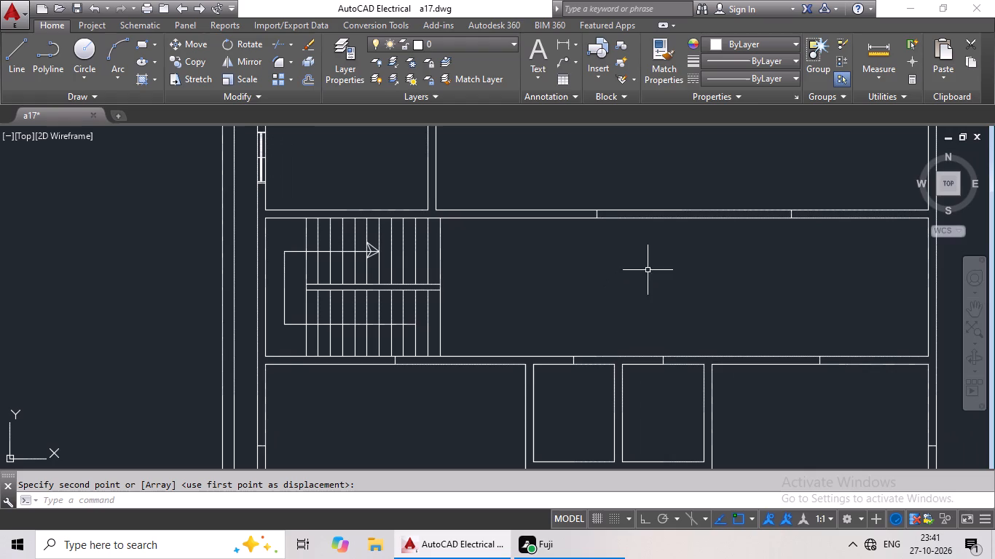
middle_drag(669, 263, 629, 269)
middle_drag(649, 272, 455, 335)
scroll(514, 309, down, 1)
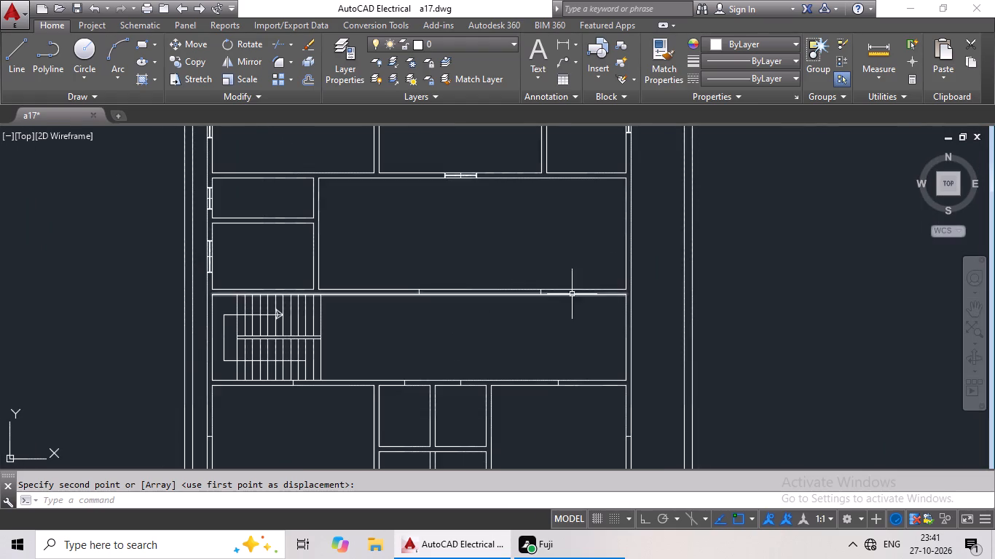
middle_drag(583, 285, 303, 352)
scroll(473, 296, down, 2)
middle_drag(589, 283, 525, 320)
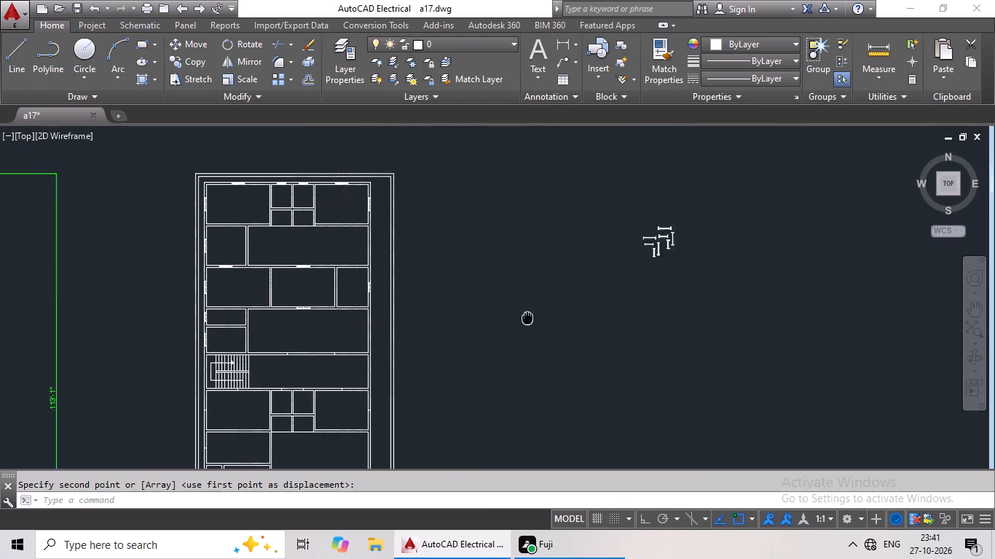
middle_drag(525, 320, 517, 325)
scroll(639, 244, up, 6)
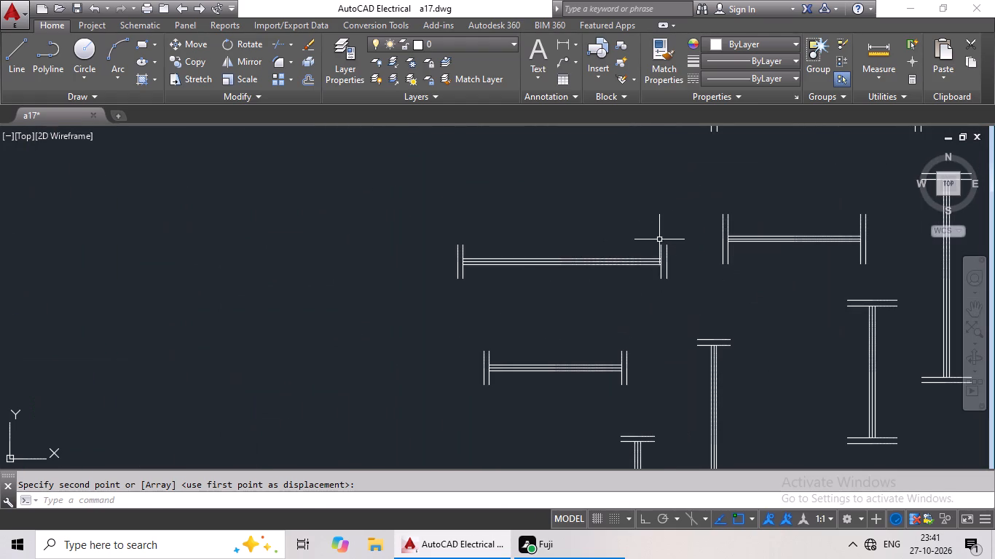
drag(658, 237, 683, 289)
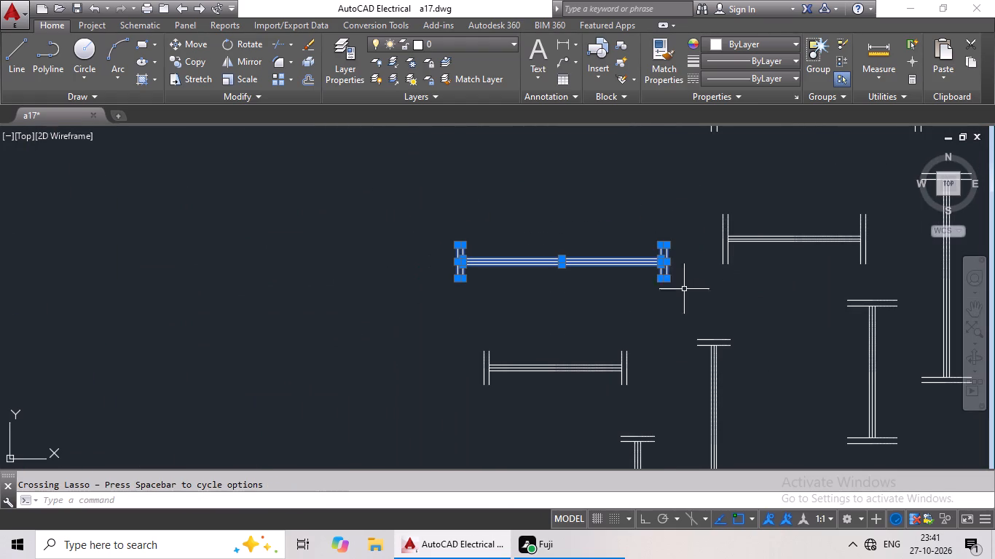
click(193, 63)
scroll(560, 263, up, 4)
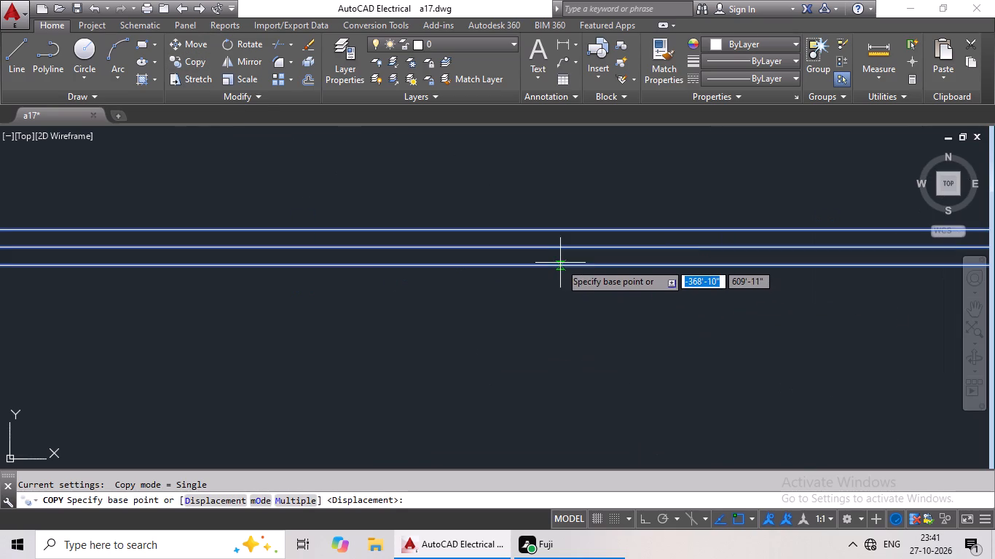
click(572, 248)
scroll(491, 269, down, 3)
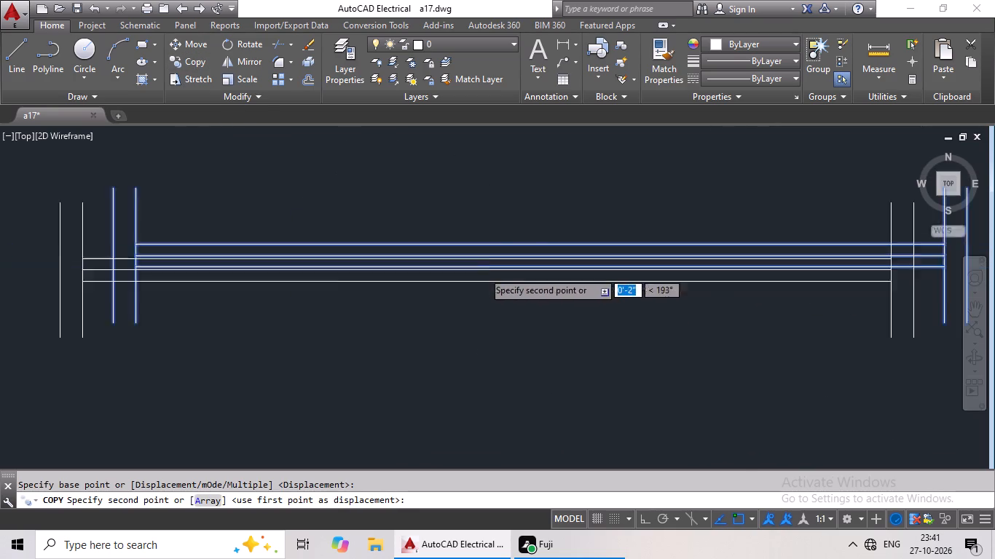
middle_drag(427, 277, 574, 197)
scroll(474, 237, down, 2)
middle_drag(422, 263, 579, 162)
scroll(474, 228, down, 2)
middle_drag(414, 266, 584, 164)
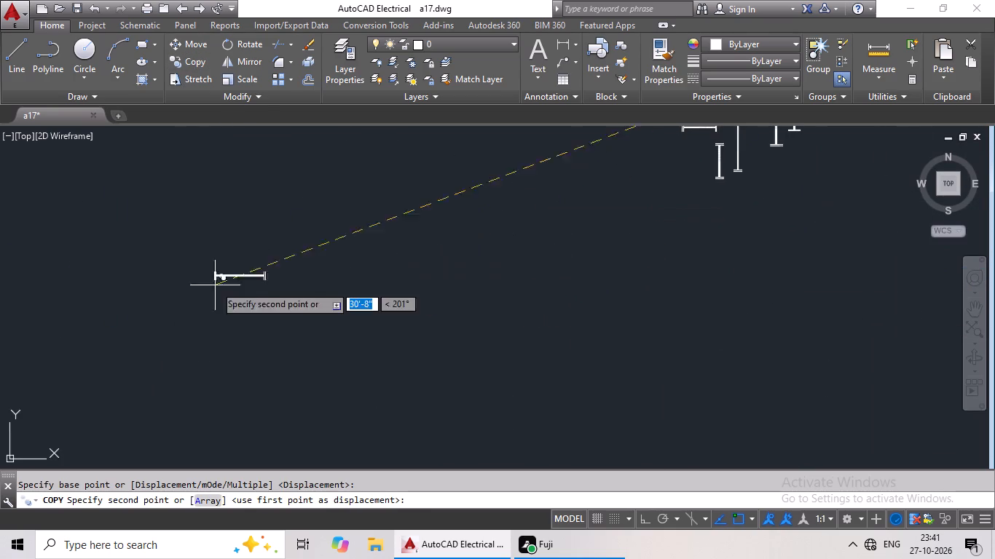
middle_drag(227, 281, 423, 207)
scroll(384, 268, down, 2)
middle_drag(363, 301, 516, 242)
middle_drag(412, 302, 526, 269)
middle_drag(466, 296, 554, 261)
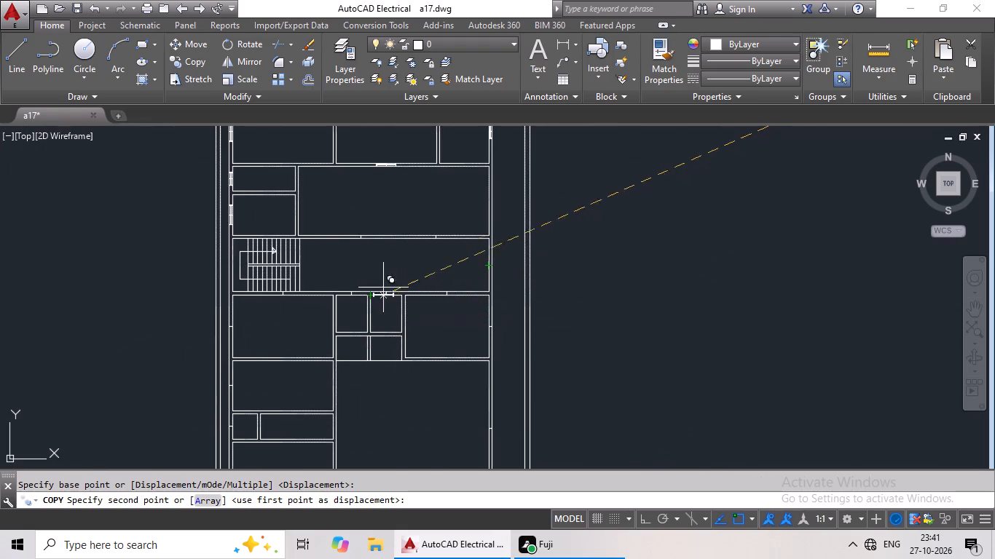
scroll(366, 231, up, 5)
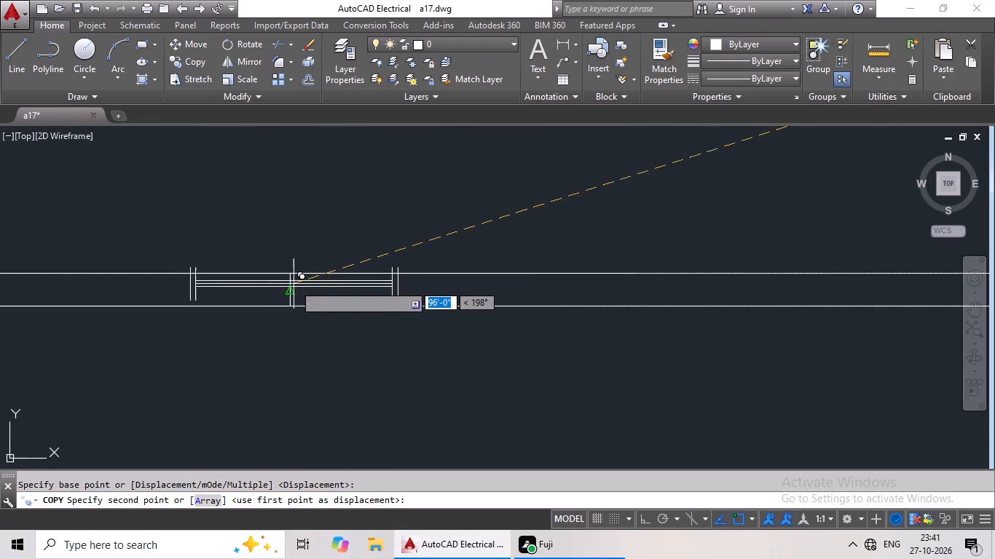
click(290, 289)
Copy the longer narrow horizontal window symbol by its centre onto the right cross line in the fourth-row large room's bottom wall.
scroll(504, 288, down, 3)
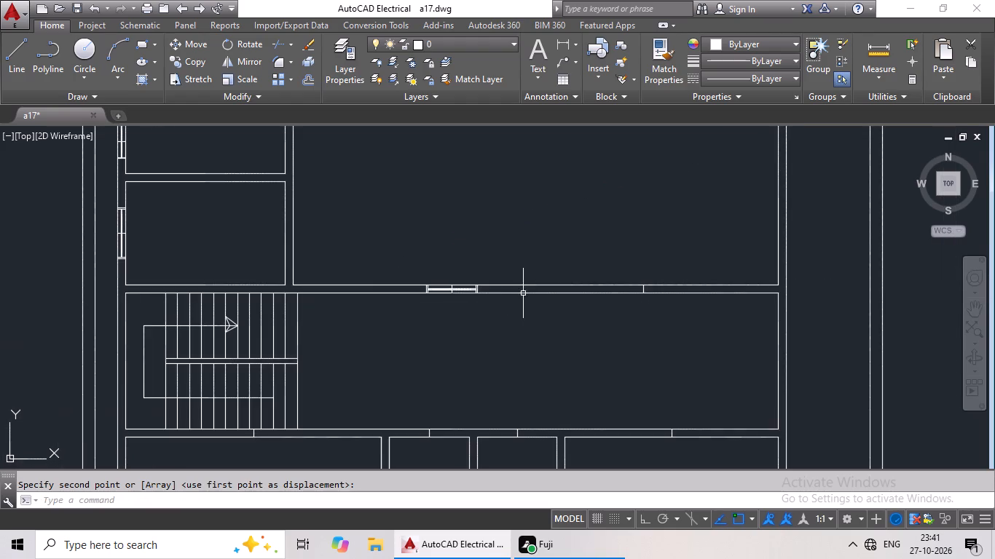
middle_drag(611, 293, 318, 345)
scroll(503, 317, down, 2)
middle_drag(666, 293, 440, 354)
middle_drag(694, 301, 607, 355)
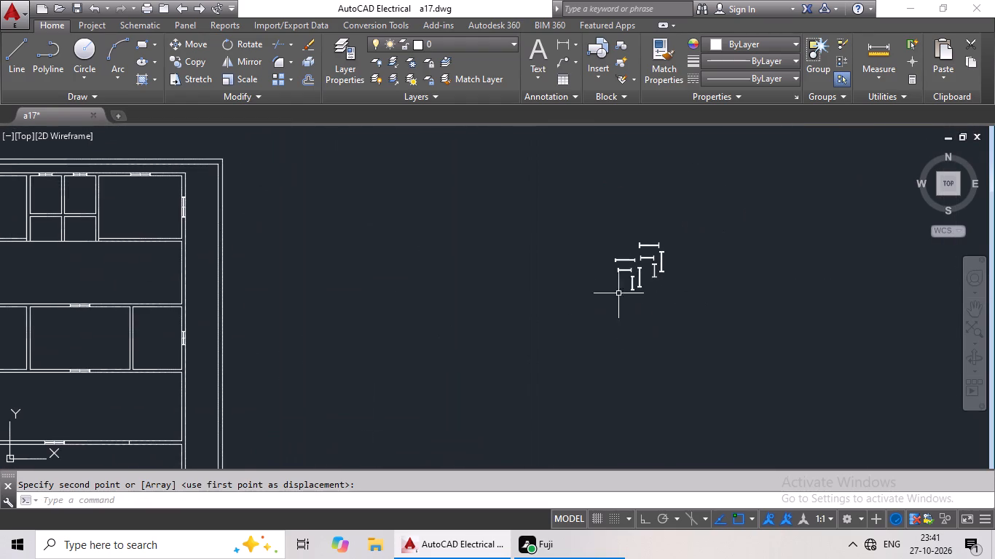
scroll(626, 263, up, 4)
drag(671, 213, 552, 248)
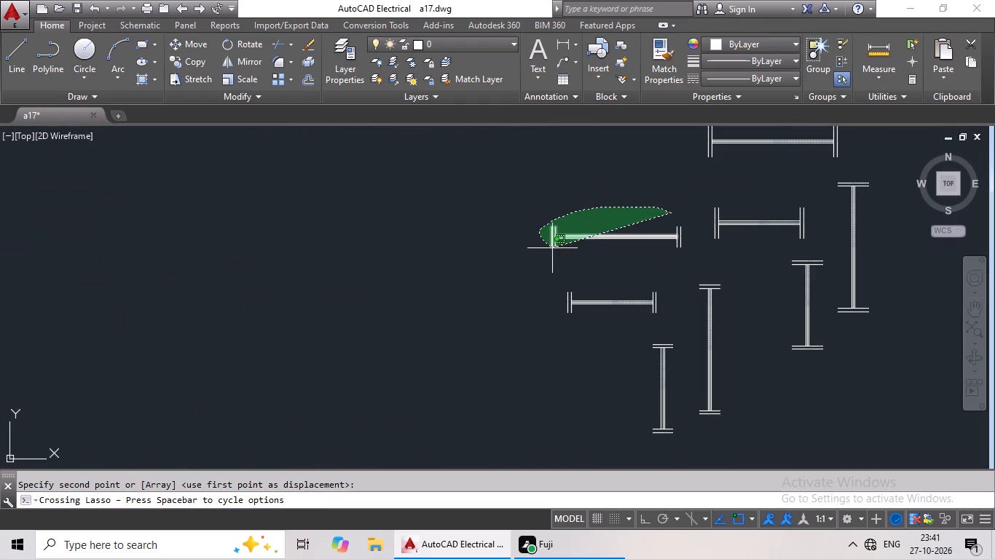
drag(552, 248, 696, 250)
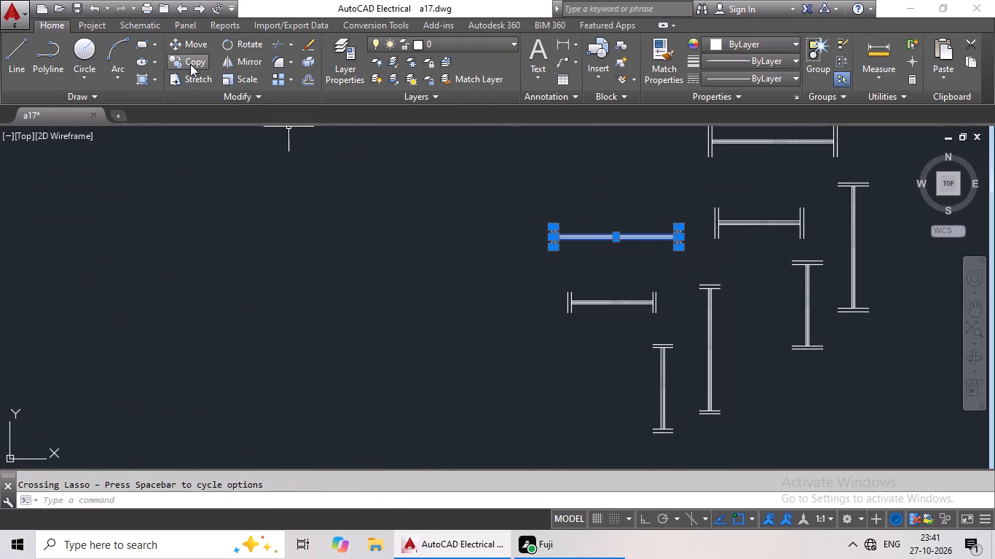
click(190, 64)
scroll(616, 239, up, 3)
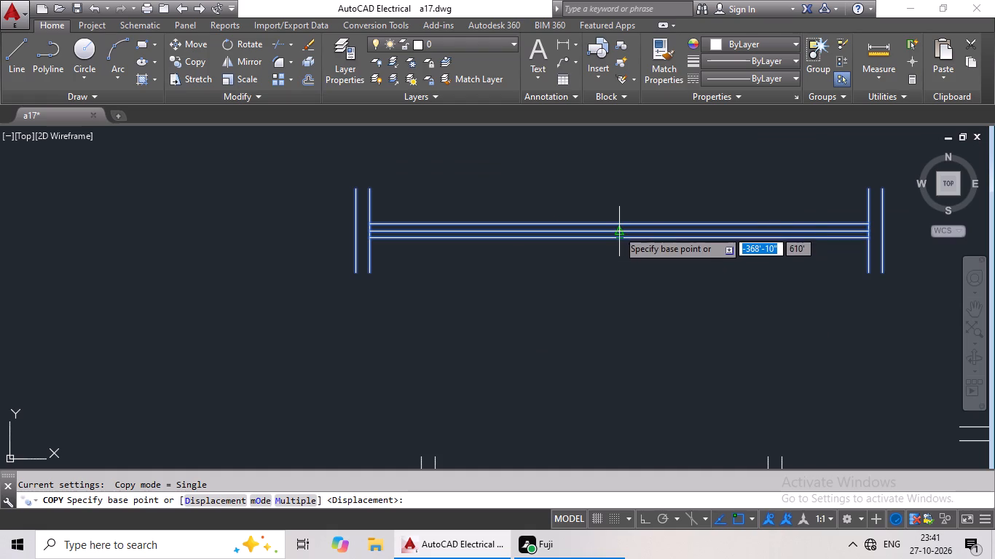
click(618, 230)
scroll(383, 264, down, 3)
middle_drag(312, 290, 618, 126)
scroll(500, 197, down, 2)
middle_drag(433, 261, 568, 197)
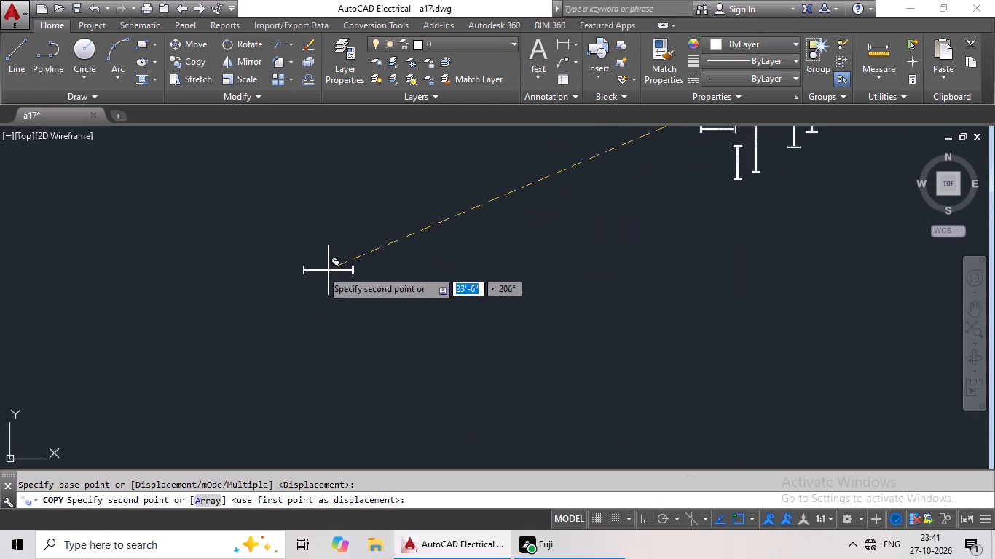
middle_drag(377, 255, 566, 207)
scroll(530, 244, down, 1)
middle_drag(409, 261, 588, 212)
middle_drag(558, 245, 668, 226)
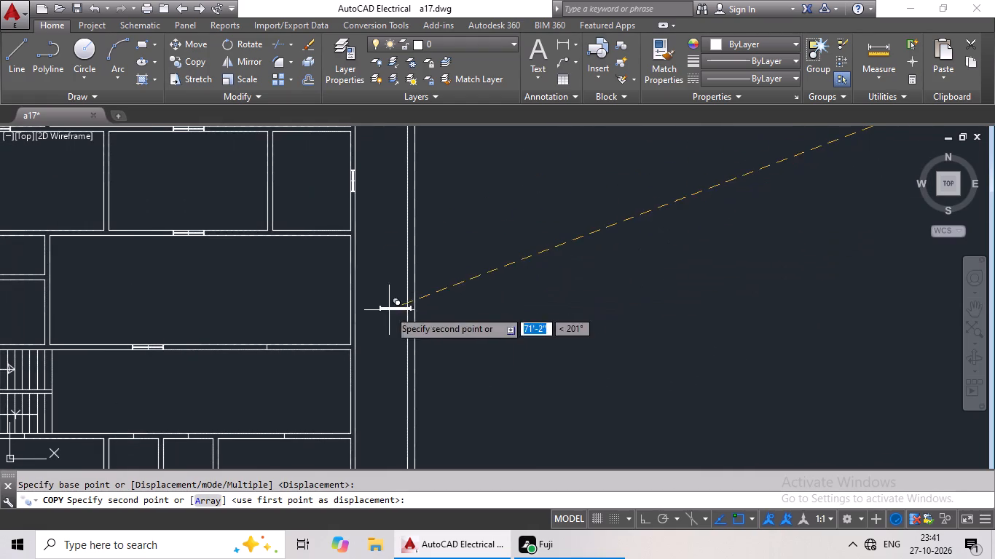
scroll(268, 351, up, 5)
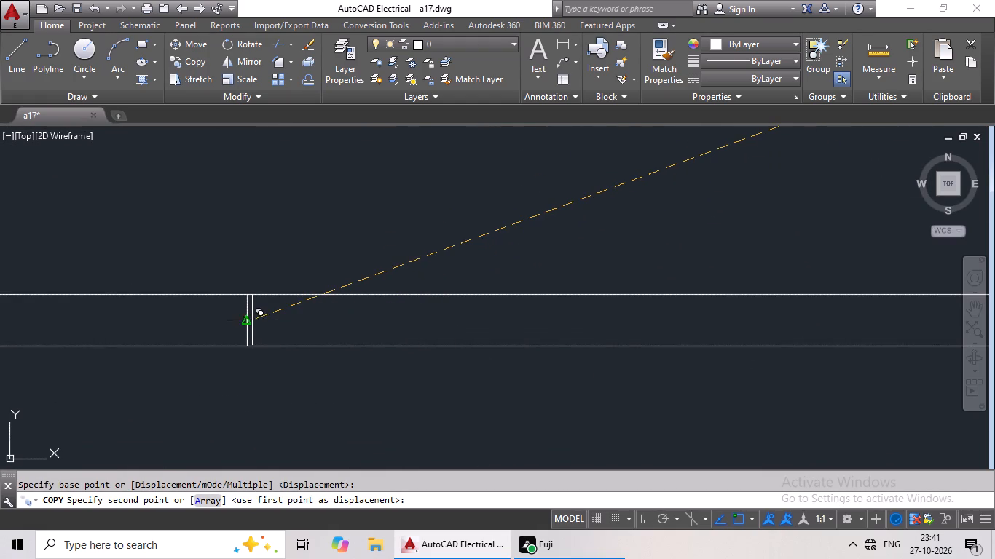
click(248, 321)
Copy the longer narrow horizontal window symbol by its centre onto the cross line in the wall directly below the staircase.
scroll(509, 317, down, 4)
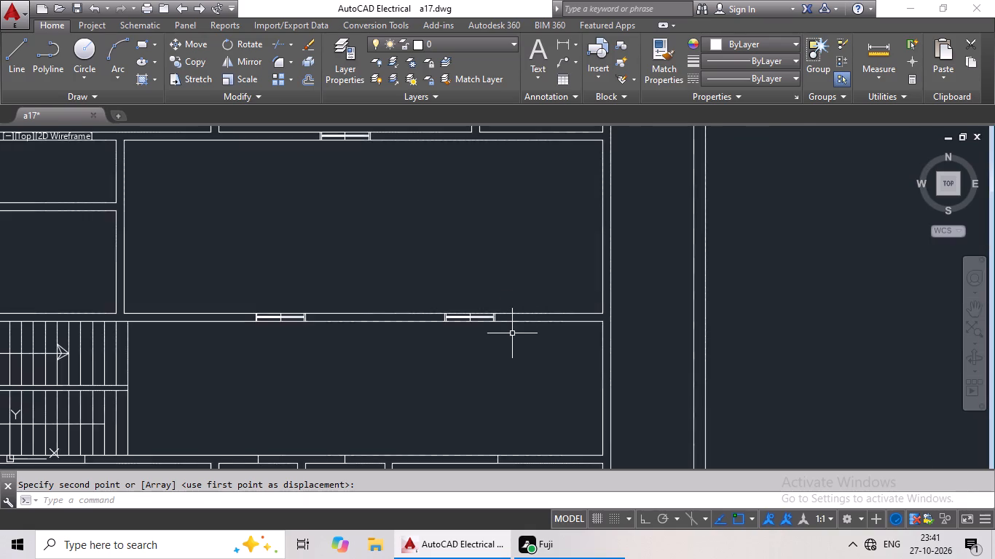
middle_drag(511, 336, 610, 213)
scroll(624, 276, down, 1)
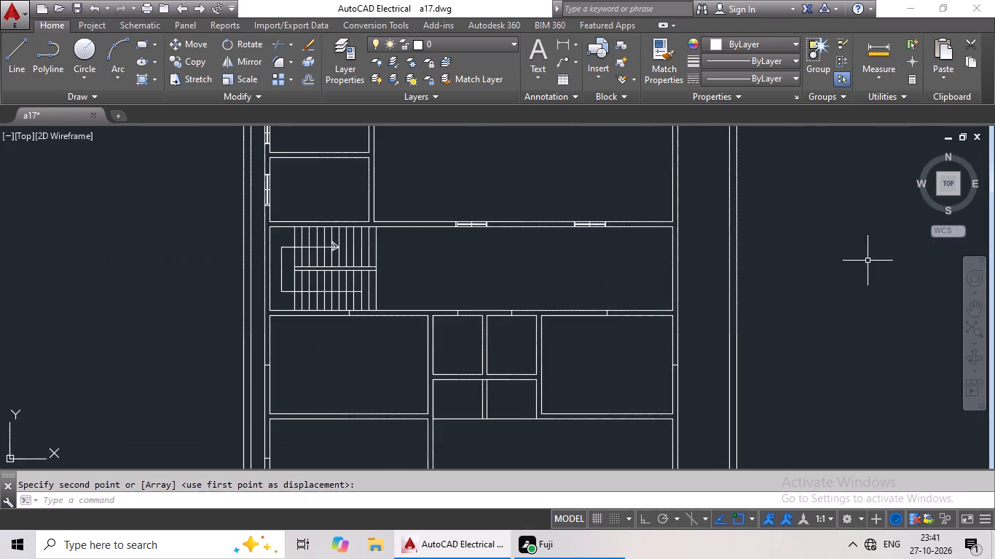
middle_drag(817, 278, 479, 365)
middle_drag(685, 292, 391, 397)
middle_drag(604, 327, 520, 405)
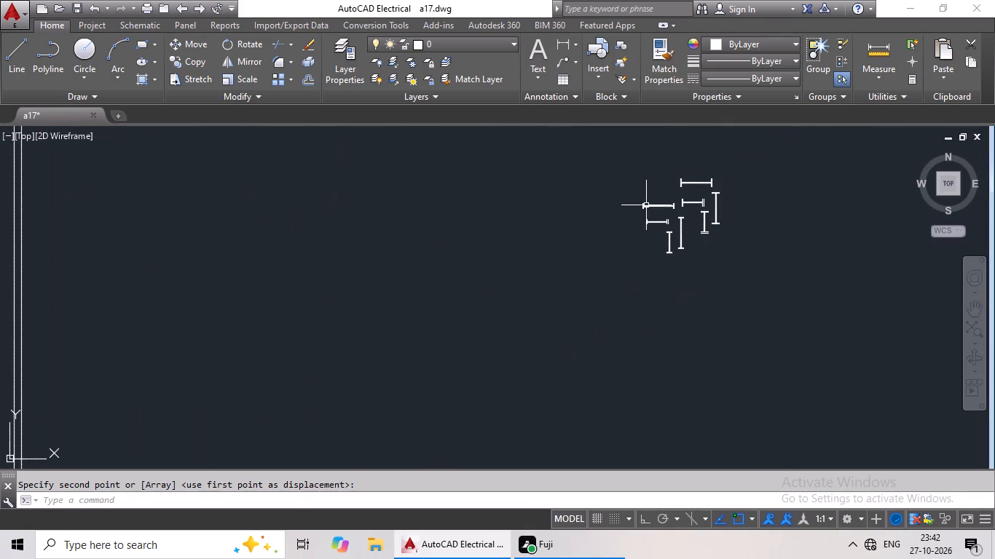
scroll(655, 185, up, 5)
scroll(782, 299, down, 1)
middle_drag(782, 299, 636, 235)
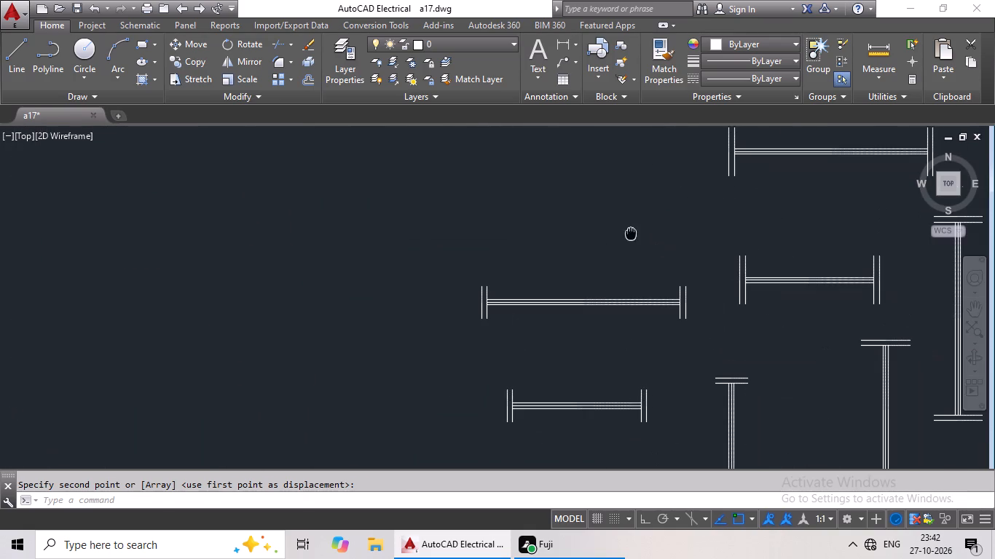
drag(628, 229, 712, 334)
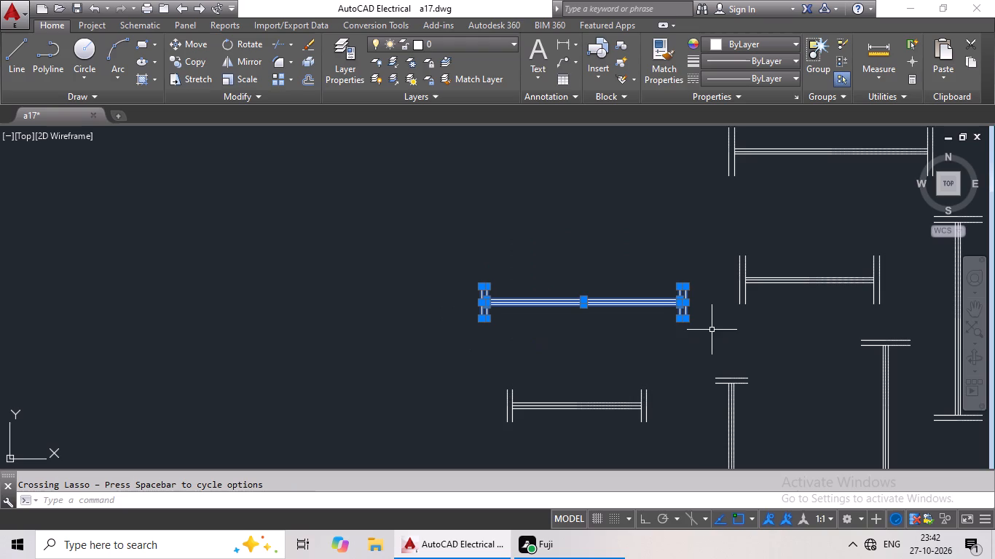
click(195, 59)
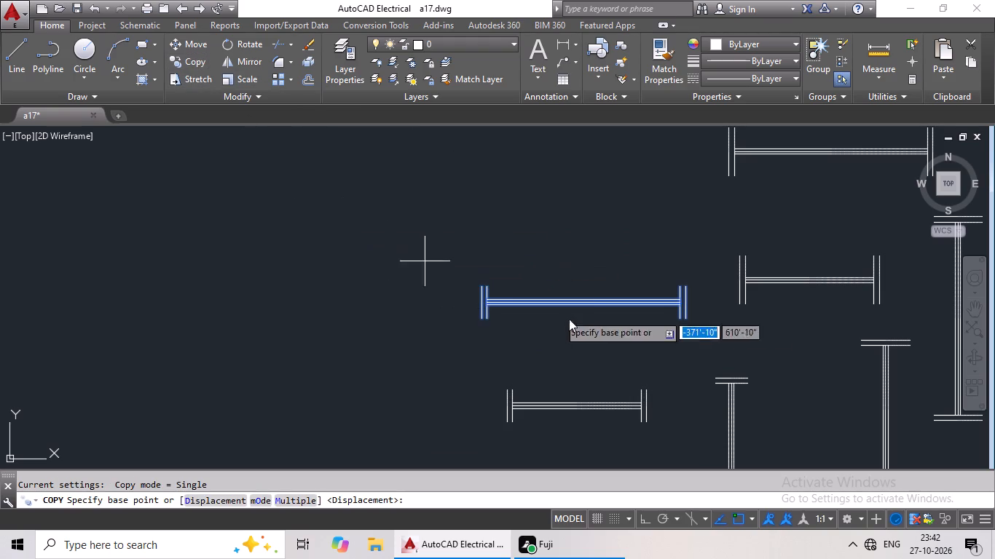
scroll(586, 294, up, 3)
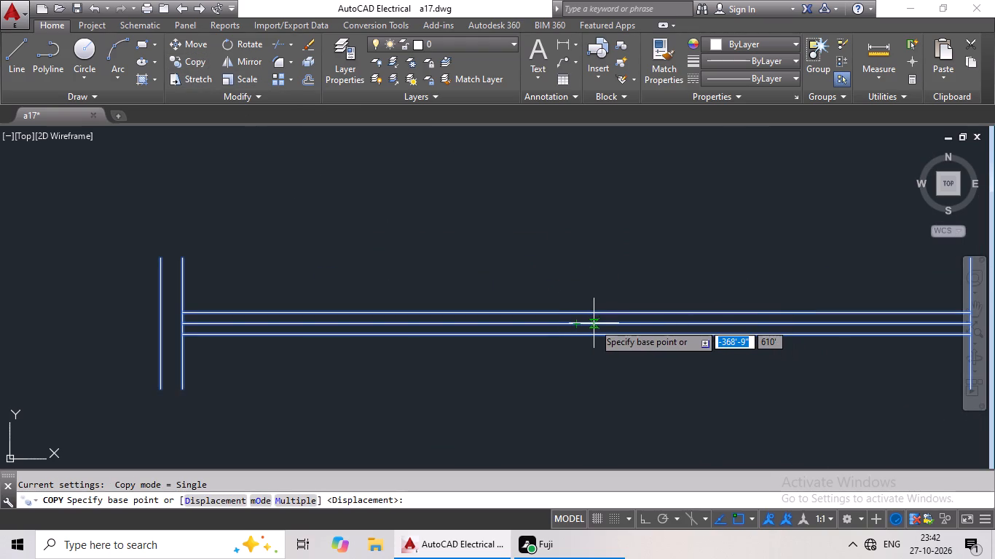
drag(578, 326, 567, 329)
scroll(395, 321, down, 4)
middle_drag(363, 334, 524, 277)
scroll(460, 303, down, 2)
middle_drag(368, 341, 558, 263)
scroll(613, 269, down, 2)
middle_drag(483, 326, 636, 252)
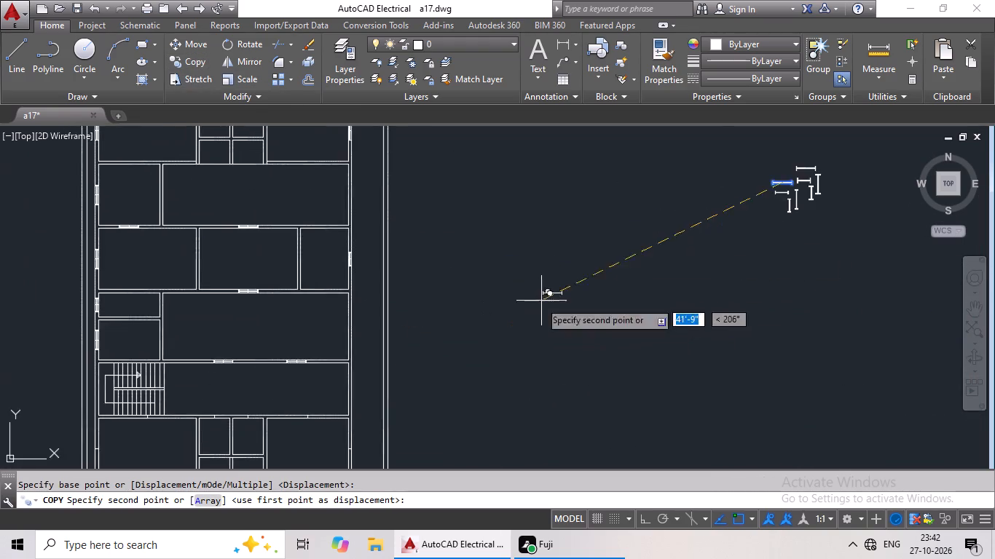
middle_drag(540, 301, 646, 262)
middle_drag(557, 283, 655, 255)
middle_drag(519, 293, 594, 256)
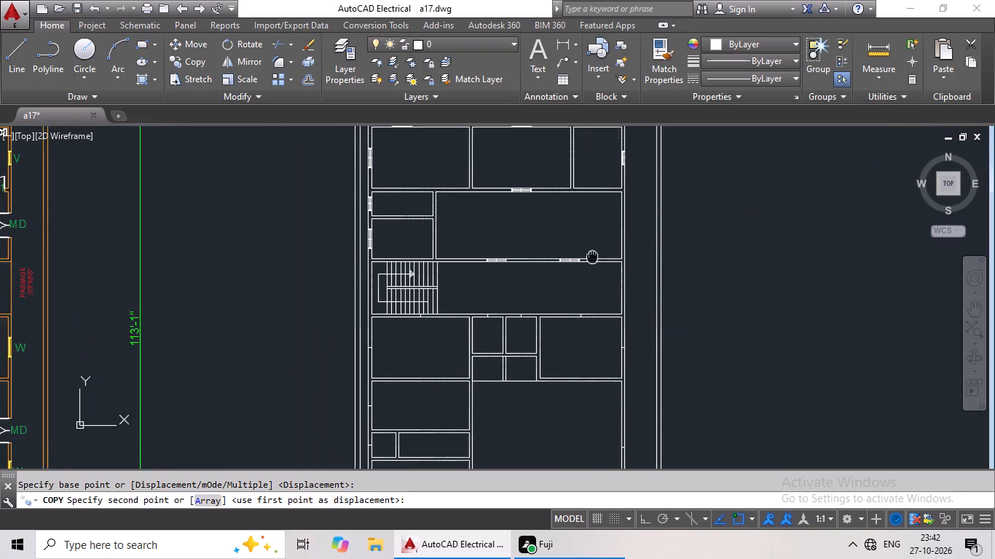
scroll(438, 315, up, 4)
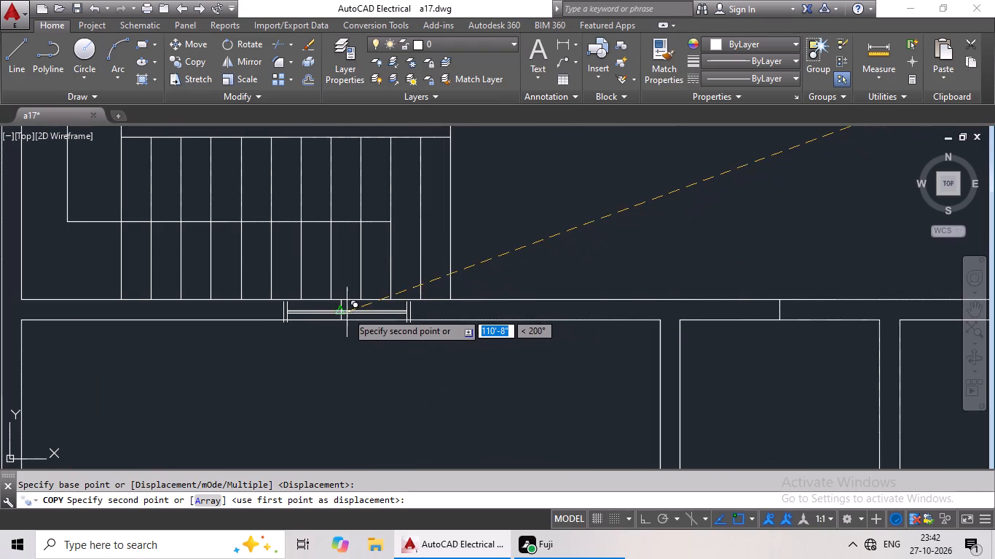
scroll(344, 308, up, 3)
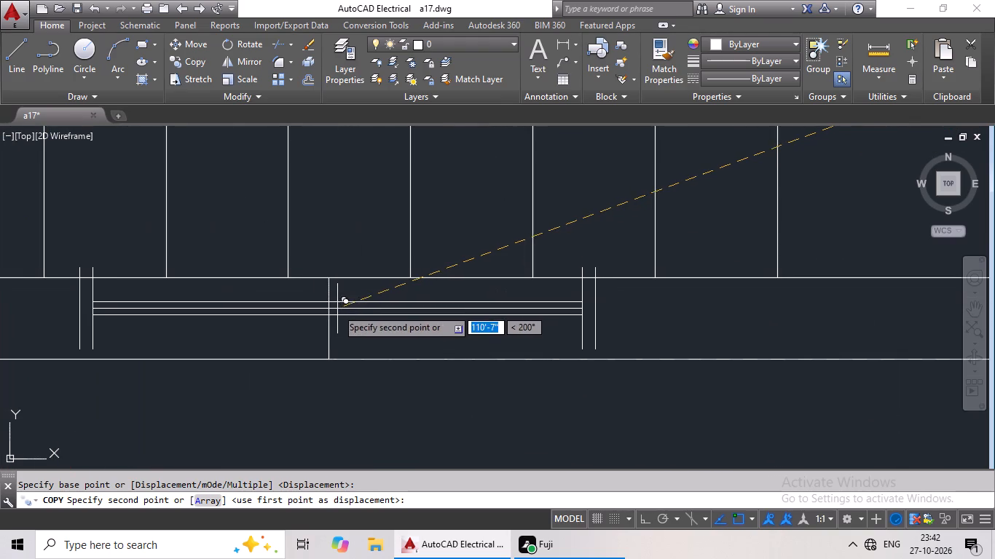
click(329, 315)
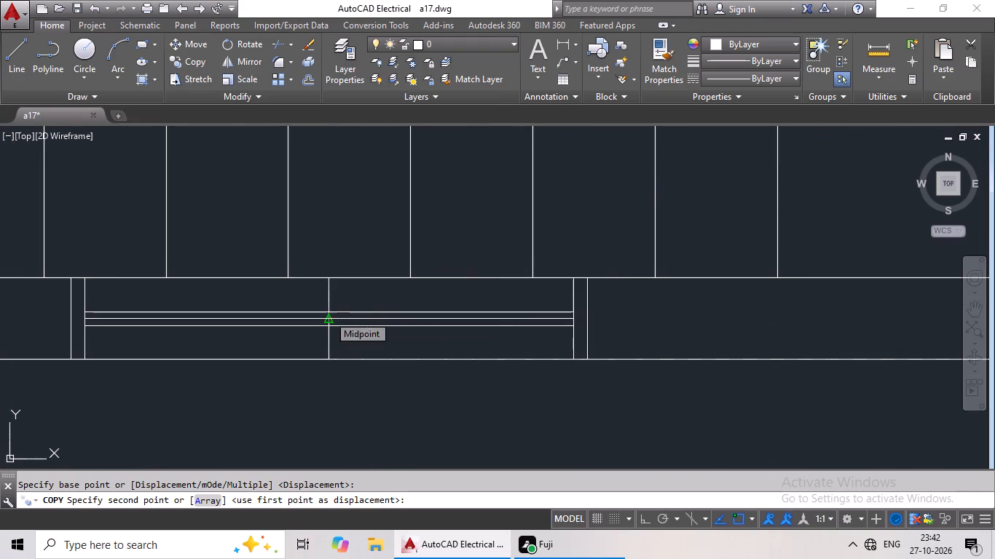
Copy the shorter narrow horizontal window symbol by its centre onto the cross line in the top wall of the upper-left small room below the passage.
scroll(480, 314, down, 5)
middle_drag(567, 321, 412, 337)
scroll(537, 336, down, 2)
middle_drag(655, 340, 549, 350)
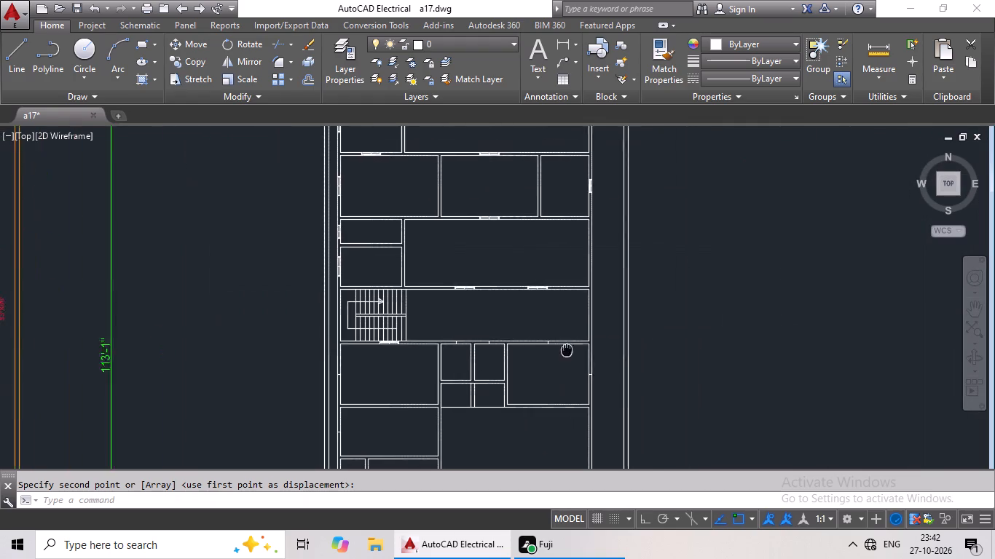
middle_drag(549, 350, 419, 350)
scroll(641, 329, down, 2)
middle_drag(711, 306, 620, 365)
scroll(637, 307, up, 6)
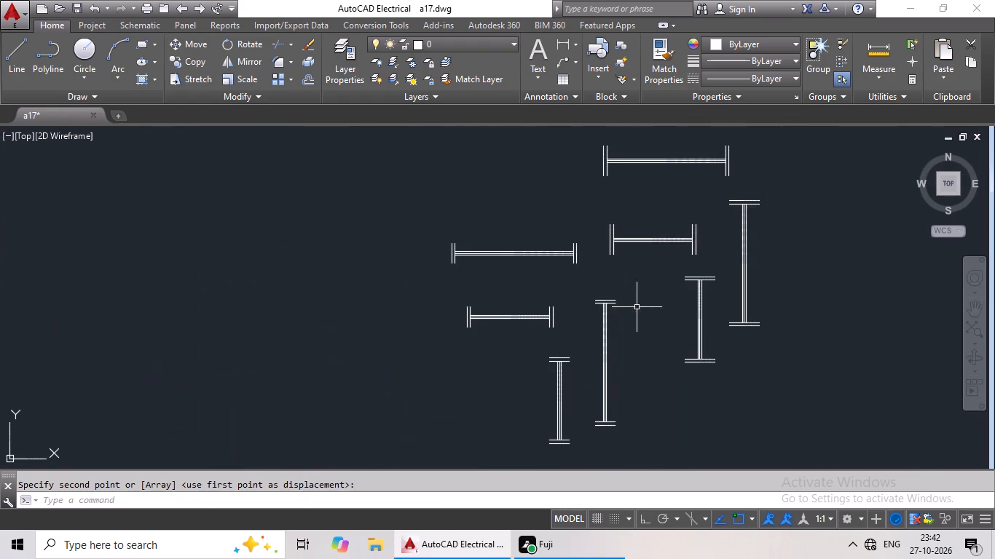
scroll(567, 314, up, 3)
drag(571, 288, 180, 250)
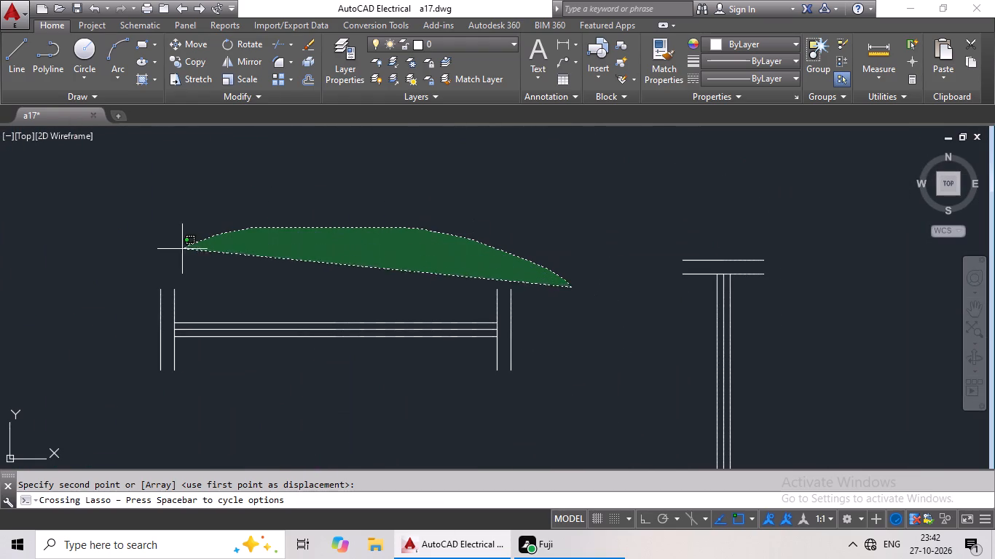
drag(180, 250, 524, 352)
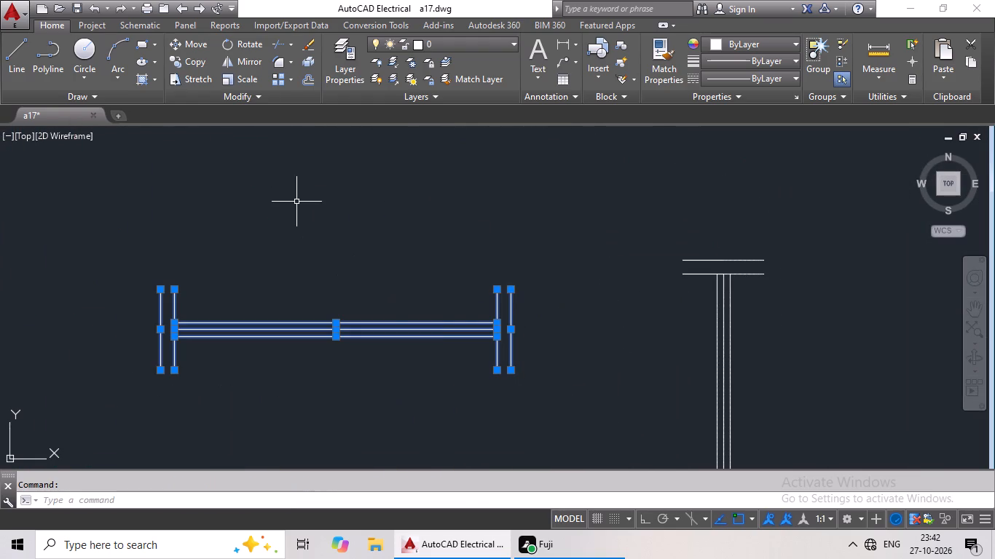
click(198, 64)
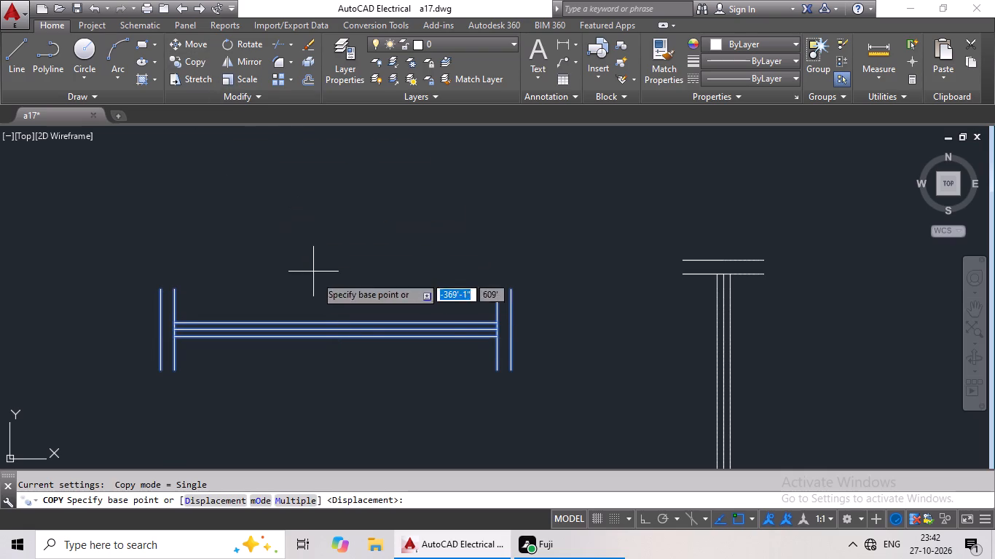
drag(333, 330, 320, 334)
scroll(165, 340, down, 3)
middle_drag(181, 338, 170, 341)
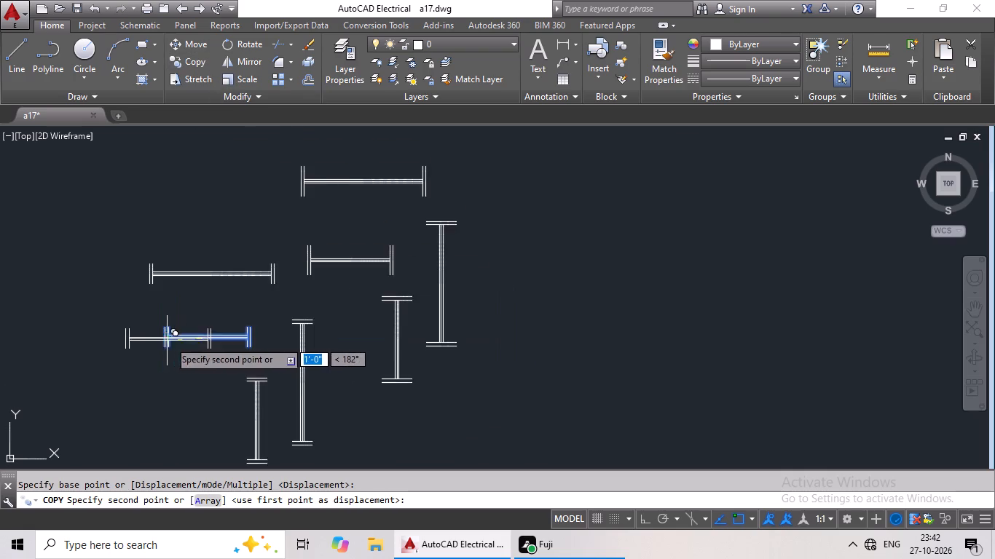
middle_drag(170, 341, 412, 241)
scroll(402, 261, down, 3)
middle_drag(339, 349, 504, 234)
scroll(383, 338, down, 1)
middle_drag(396, 332, 514, 242)
scroll(463, 298, down, 2)
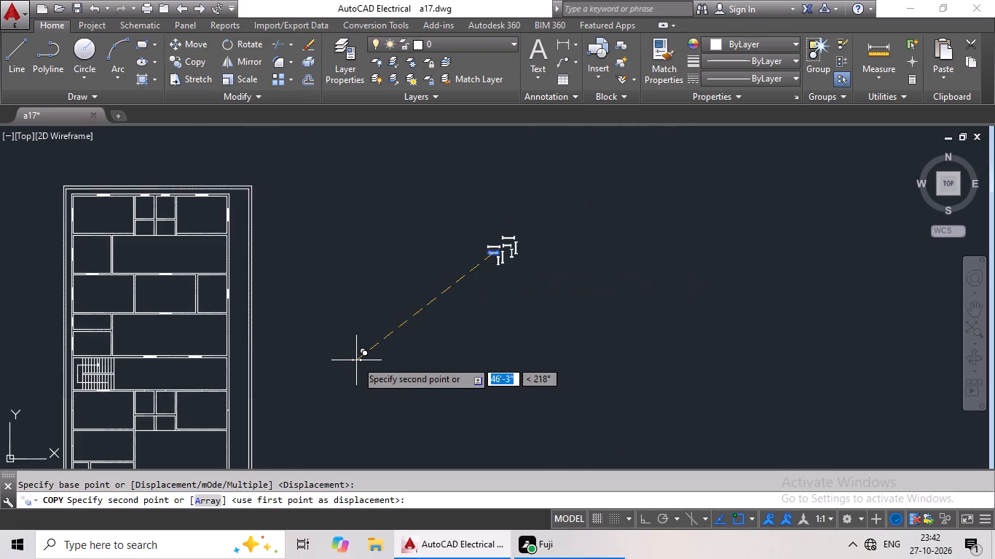
middle_drag(400, 336, 524, 265)
middle_drag(428, 304, 614, 249)
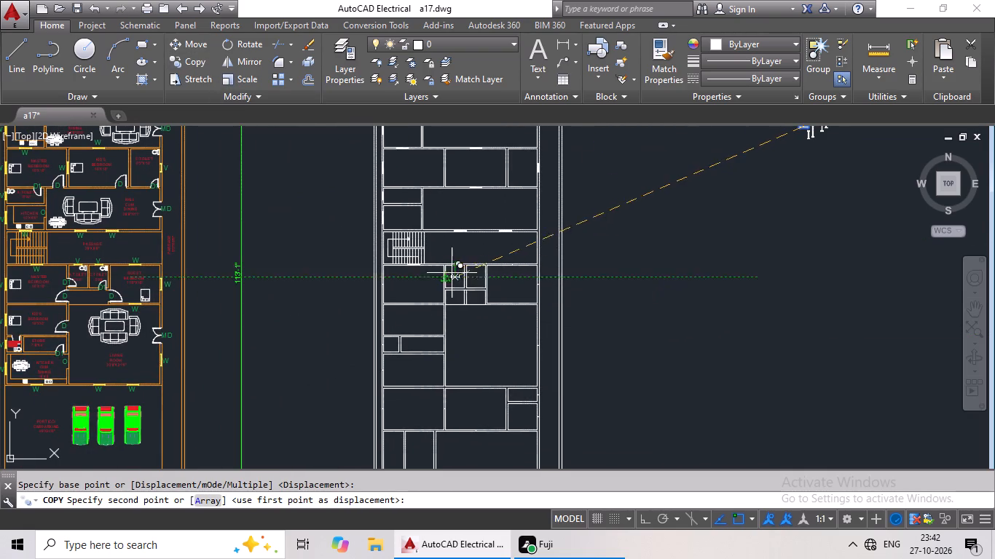
scroll(465, 267, up, 5)
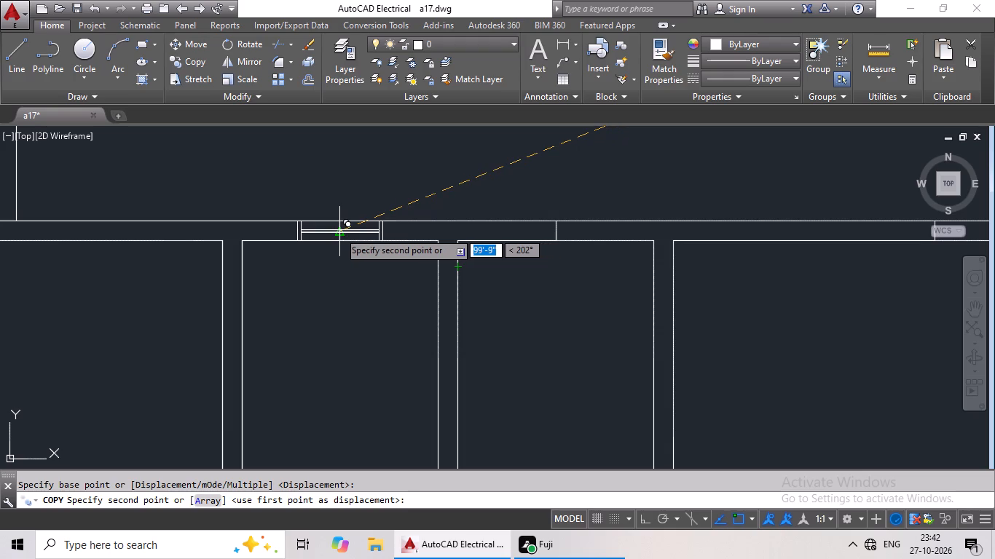
click(339, 231)
Copy the shorter narrow horizontal window symbol by its centre onto the cross line in the top wall of the upper-right small room below the passage.
scroll(499, 247, down, 3)
middle_drag(575, 271, 386, 309)
scroll(463, 306, down, 2)
middle_drag(605, 281, 602, 282)
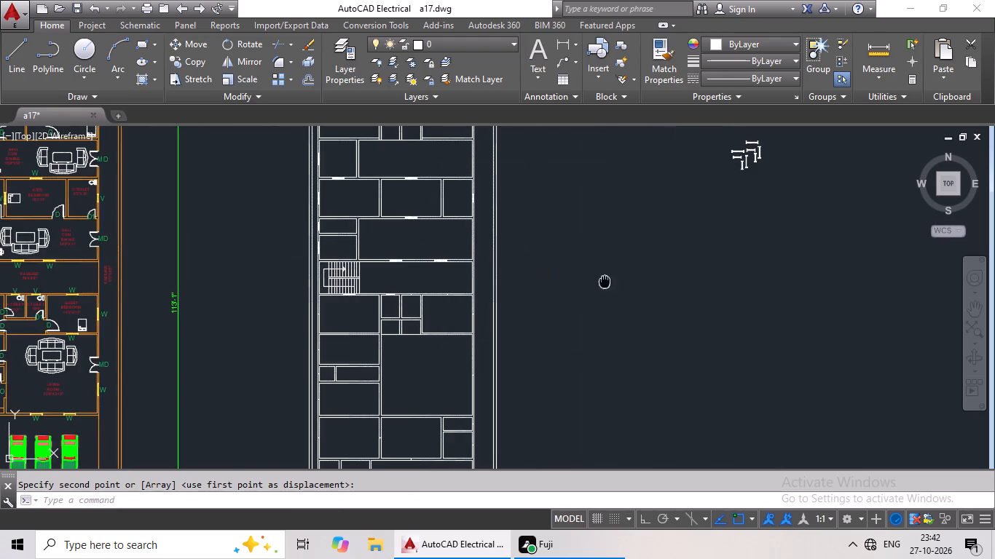
middle_drag(602, 282, 523, 334)
scroll(664, 203, up, 6)
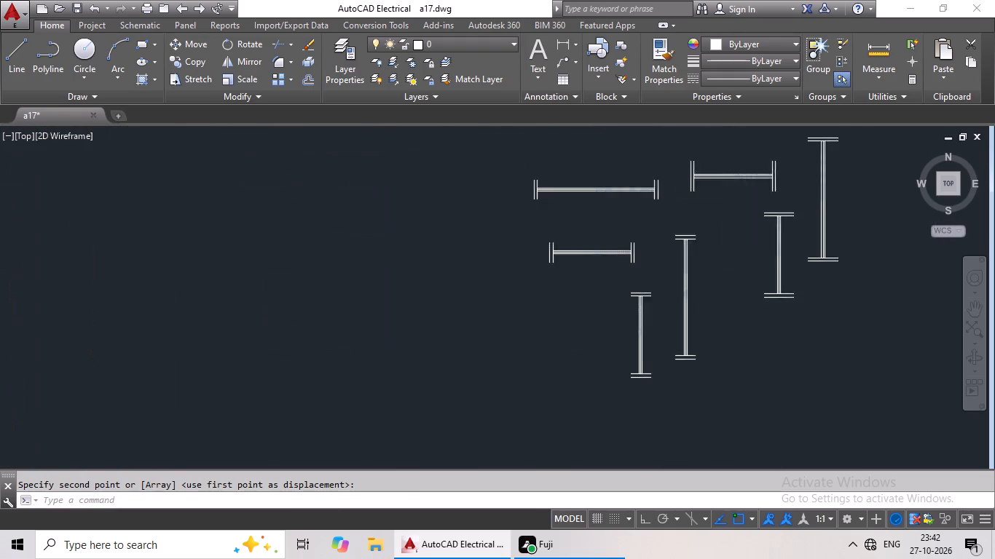
drag(656, 237, 654, 280)
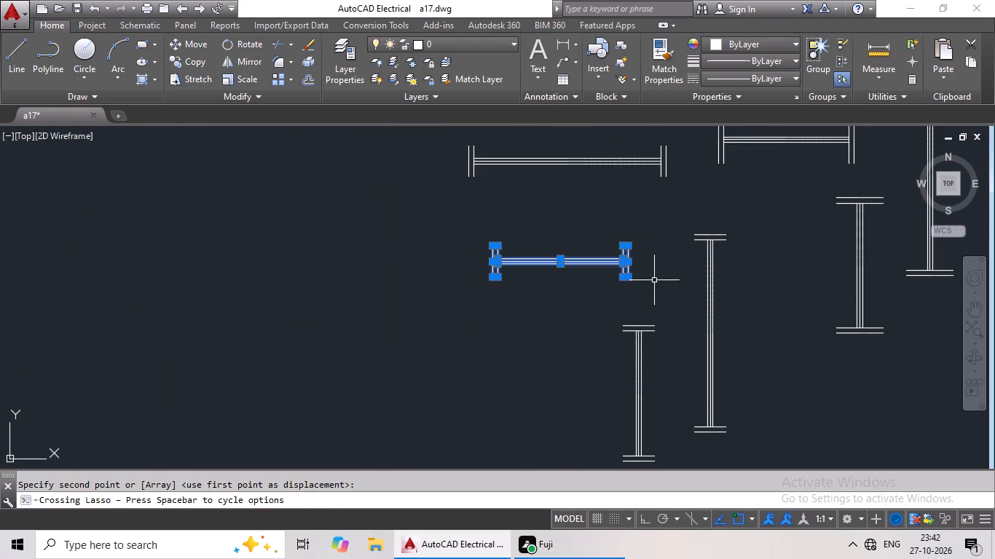
click(195, 61)
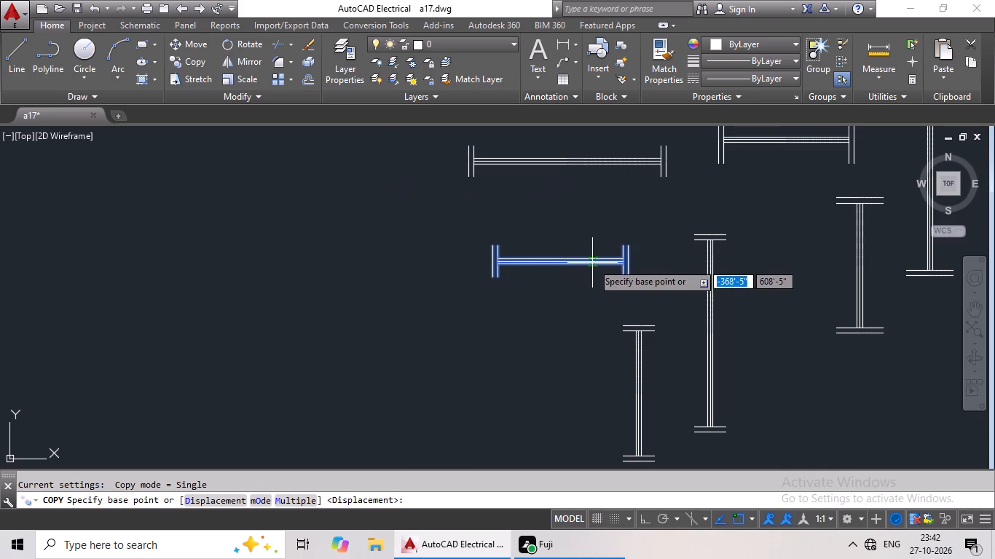
scroll(562, 261, up, 3)
drag(556, 260, 524, 266)
scroll(334, 307, down, 3)
middle_drag(312, 321, 525, 214)
scroll(430, 269, down, 2)
middle_drag(475, 285, 519, 259)
middle_drag(373, 333, 524, 262)
scroll(378, 330, down, 2)
middle_drag(311, 358, 587, 250)
middle_drag(389, 336, 556, 258)
middle_drag(473, 317, 657, 315)
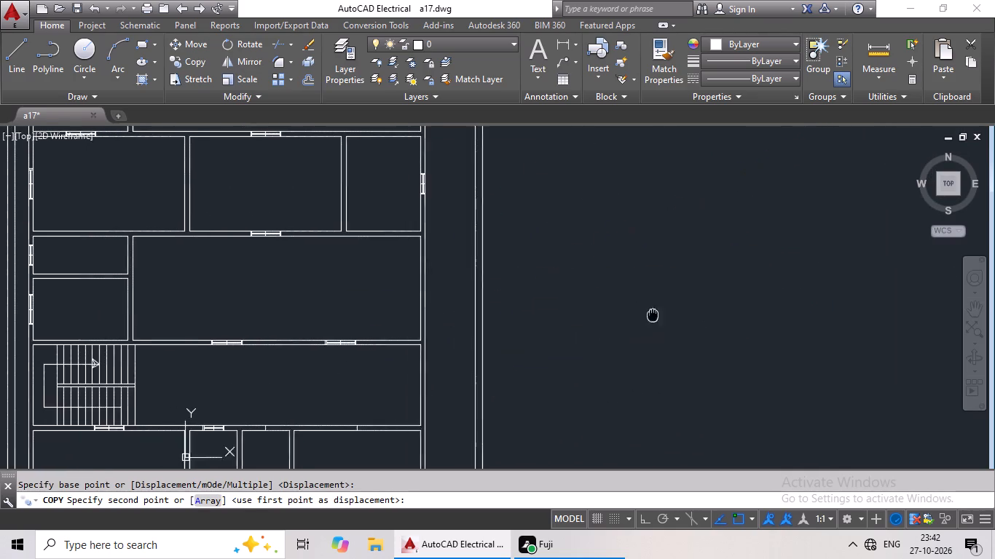
middle_drag(509, 383, 640, 285)
scroll(404, 333, up, 4)
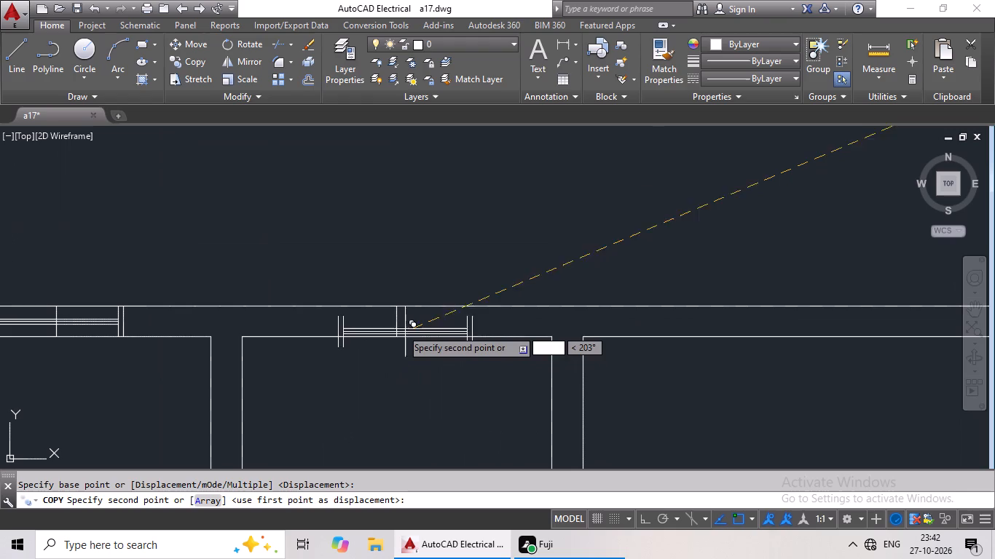
click(393, 321)
Copy the longer narrow horizontal window symbol by its centre onto the cross line in the top wall of the right-hand room below the passage.
scroll(562, 338, down, 2)
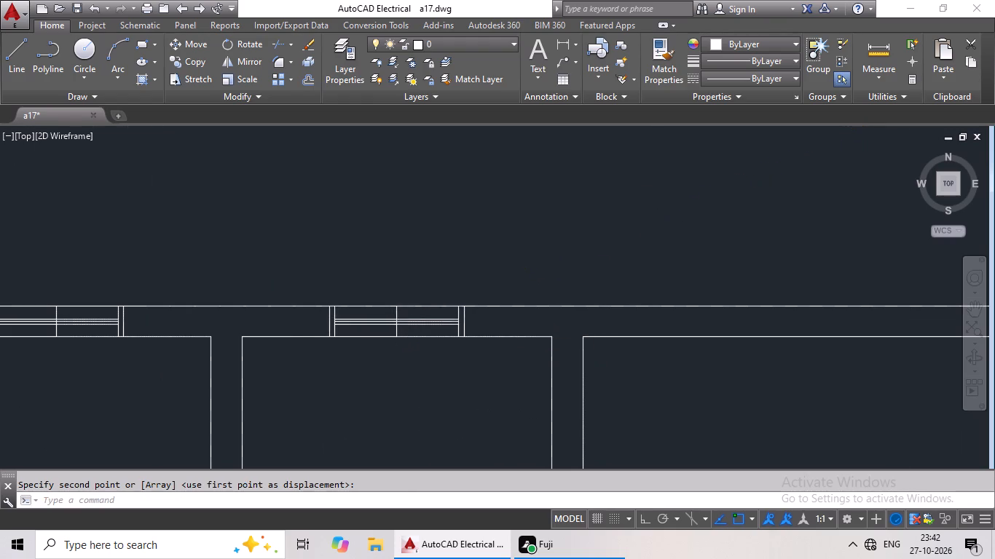
scroll(562, 338, down, 2)
middle_drag(654, 372, 468, 372)
middle_drag(702, 365, 532, 389)
scroll(675, 376, down, 2)
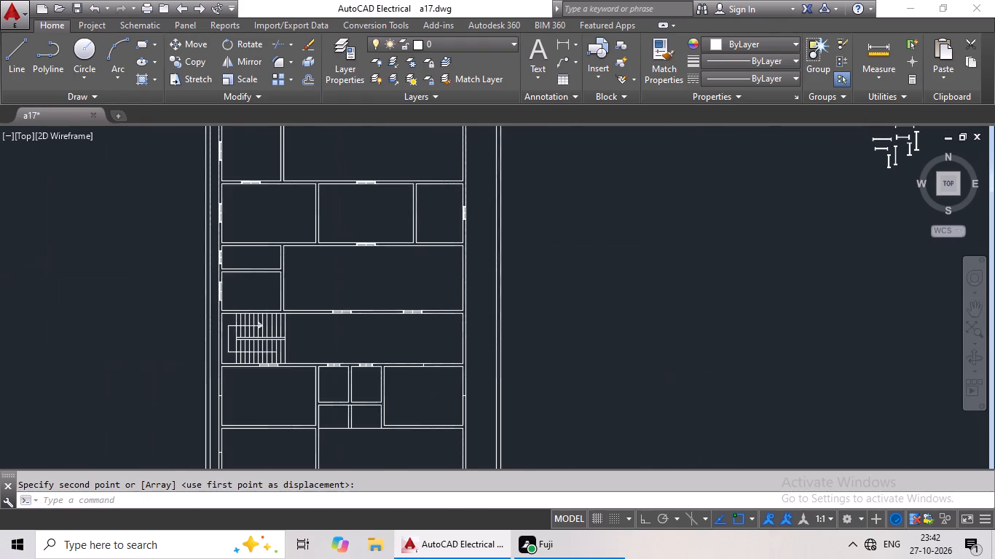
middle_drag(723, 351, 495, 409)
scroll(578, 284, up, 5)
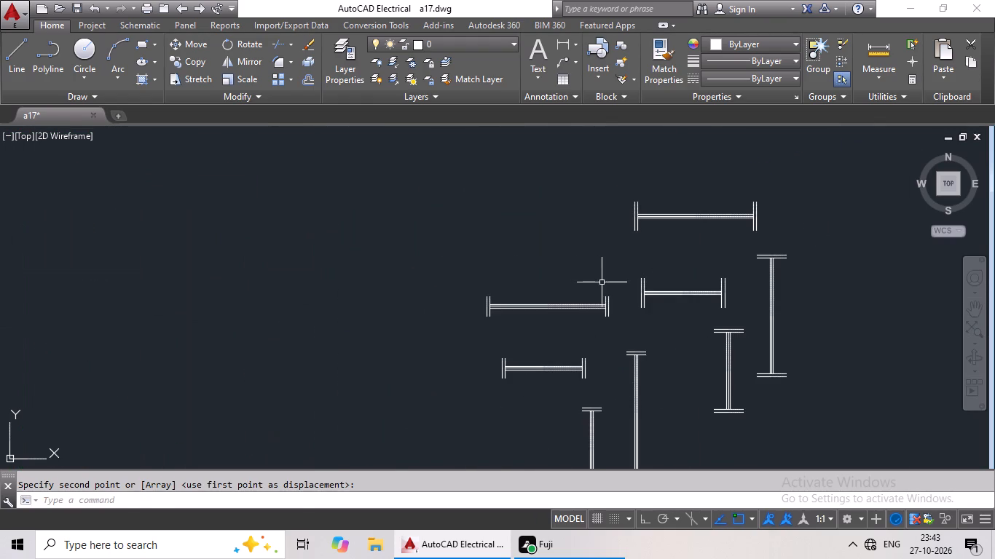
drag(602, 282, 621, 332)
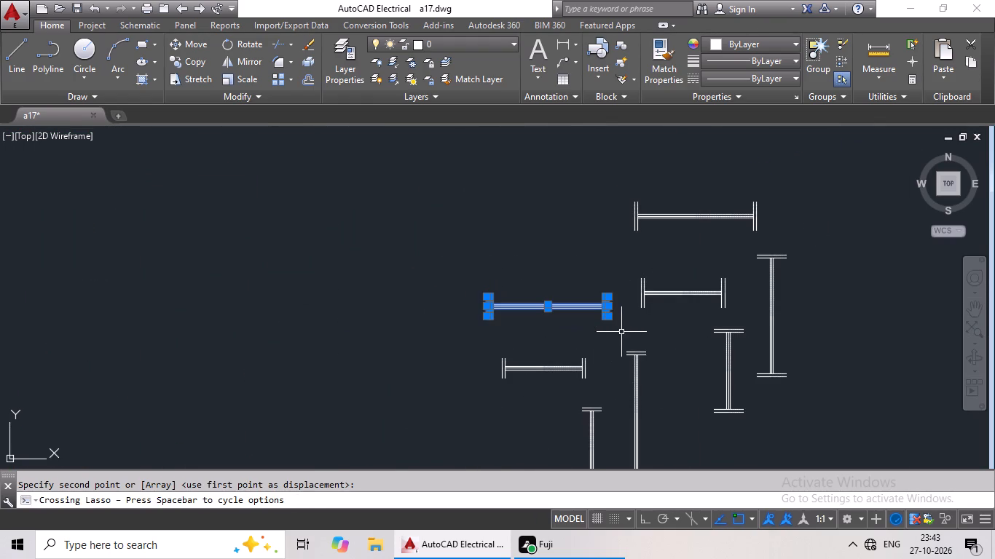
click(192, 60)
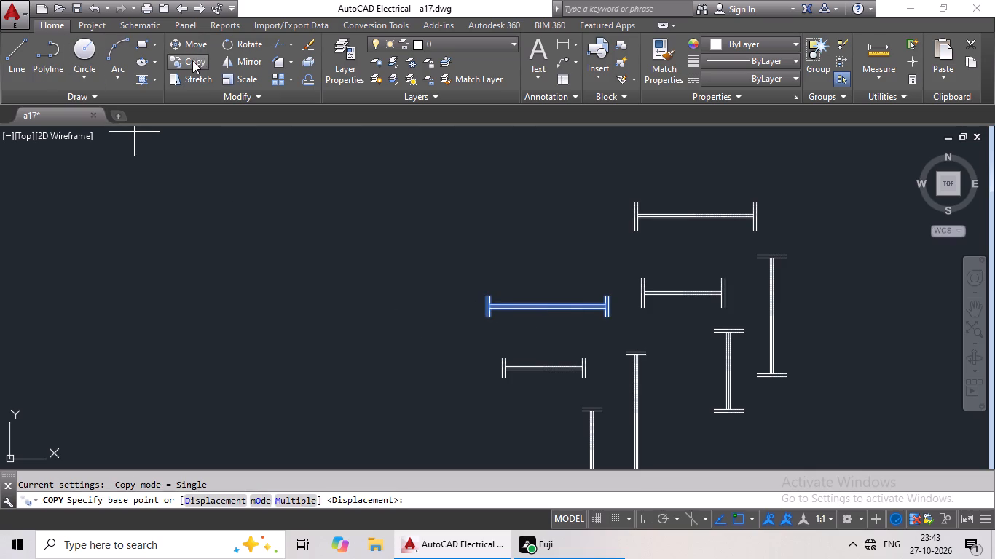
scroll(548, 304, up, 3)
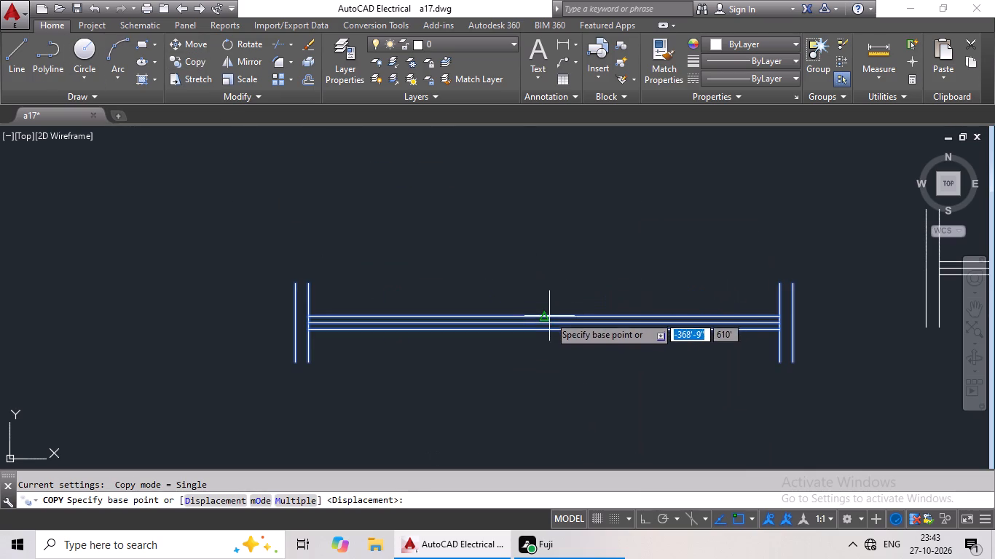
click(543, 322)
scroll(355, 346, down, 4)
middle_drag(290, 392, 447, 278)
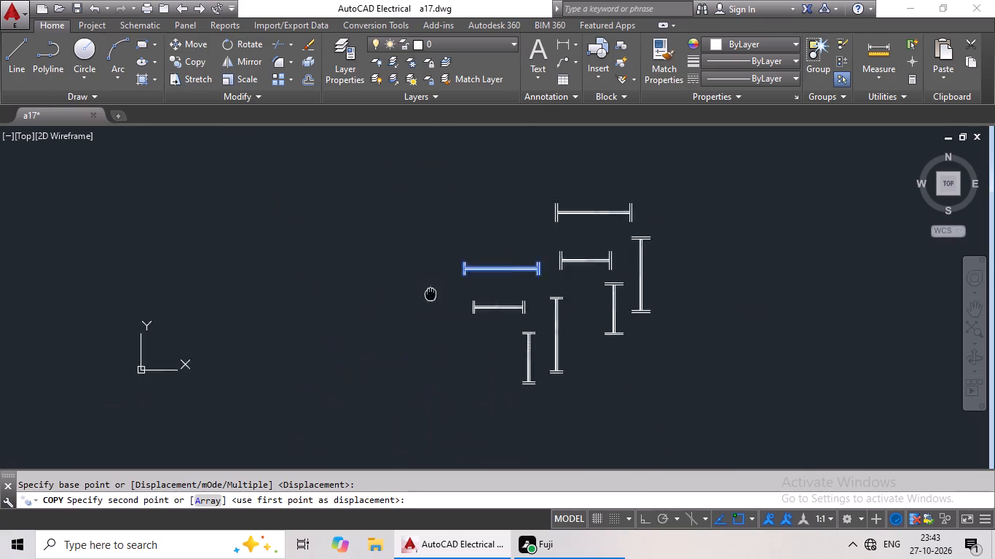
middle_drag(447, 278, 470, 251)
scroll(290, 331, down, 1)
middle_drag(305, 330, 500, 214)
scroll(436, 264, down, 2)
middle_drag(473, 277, 540, 238)
middle_drag(539, 247, 545, 244)
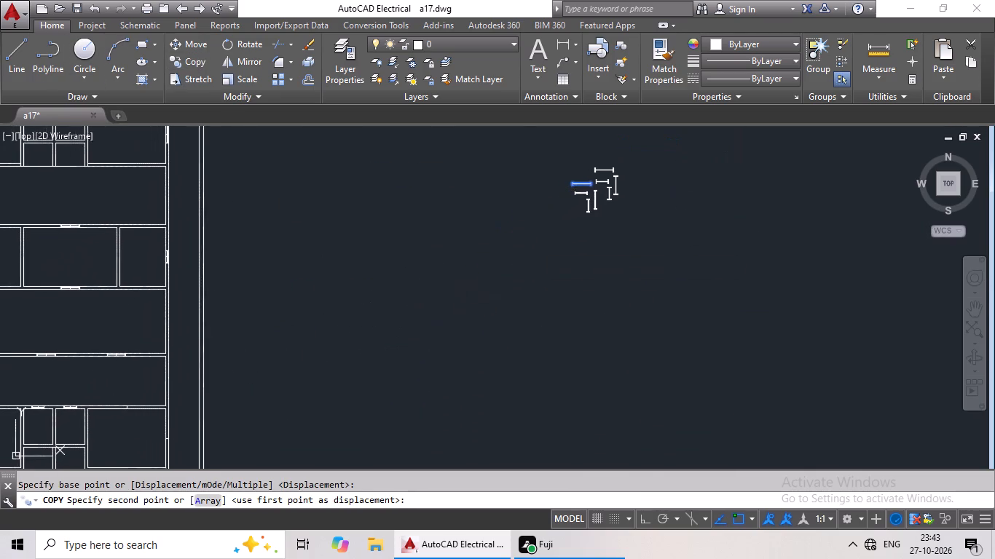
middle_drag(545, 244, 547, 243)
middle_drag(422, 282, 651, 208)
scroll(356, 330, up, 4)
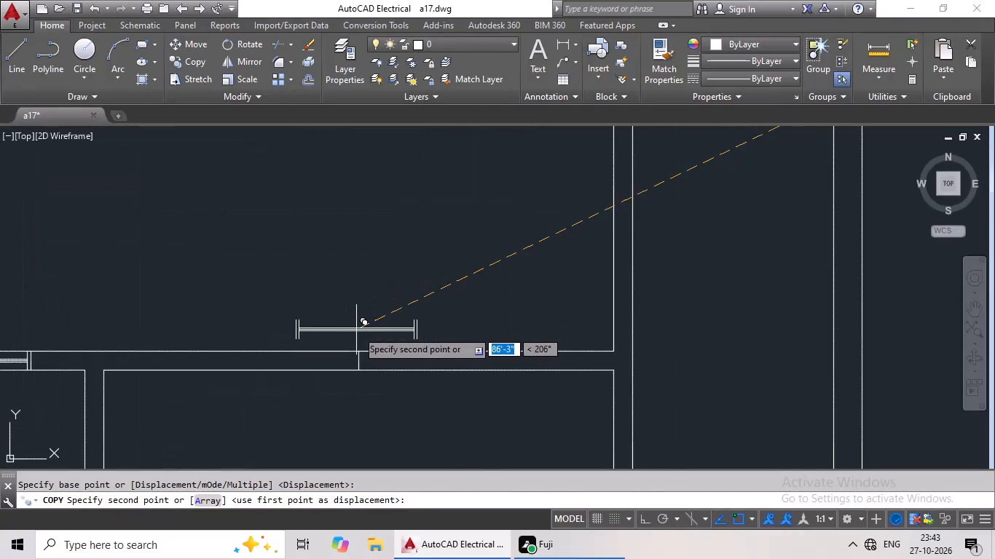
click(360, 362)
Copy the longer narrow vertical window symbol by its centre onto the cross line in the left outer wall of the room below the staircase.
scroll(548, 341, down, 4)
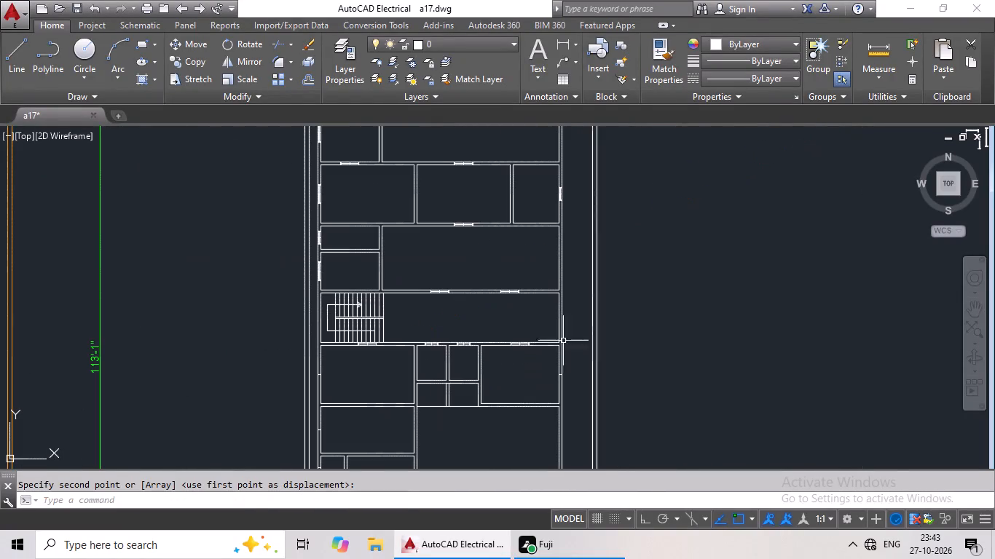
scroll(739, 312, down, 1)
middle_drag(739, 311, 604, 304)
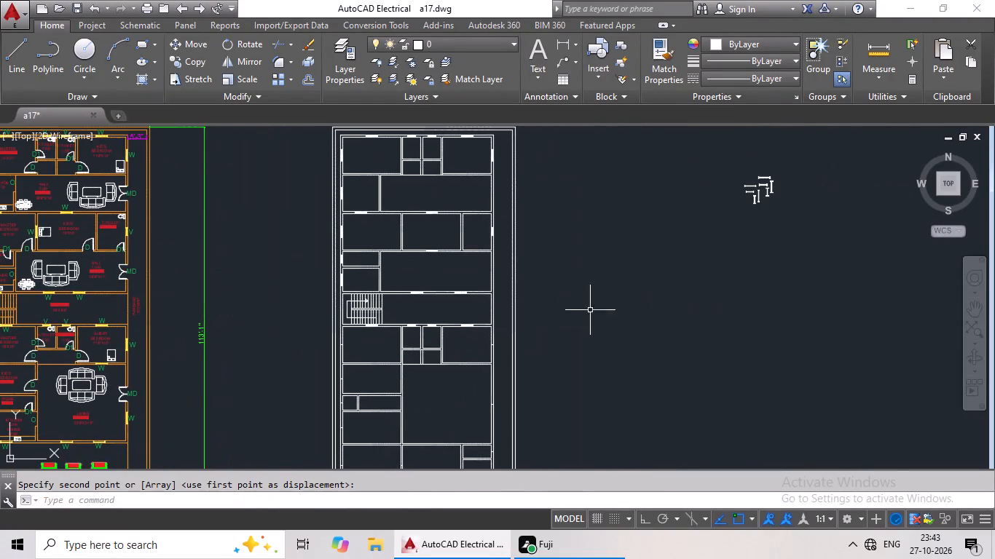
middle_drag(694, 289, 621, 314)
scroll(676, 219, up, 4)
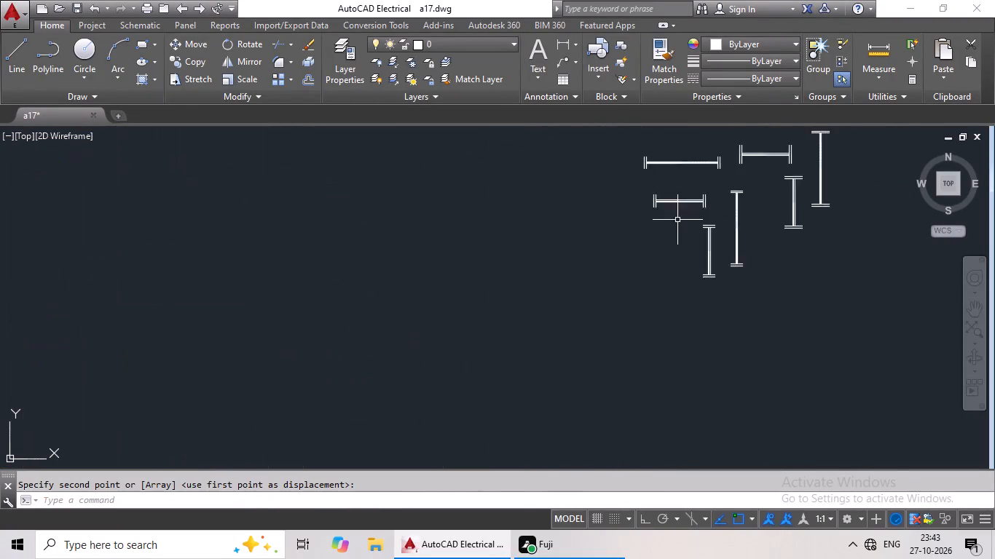
scroll(677, 220, up, 1)
scroll(811, 188, up, 2)
drag(827, 168, 640, 199)
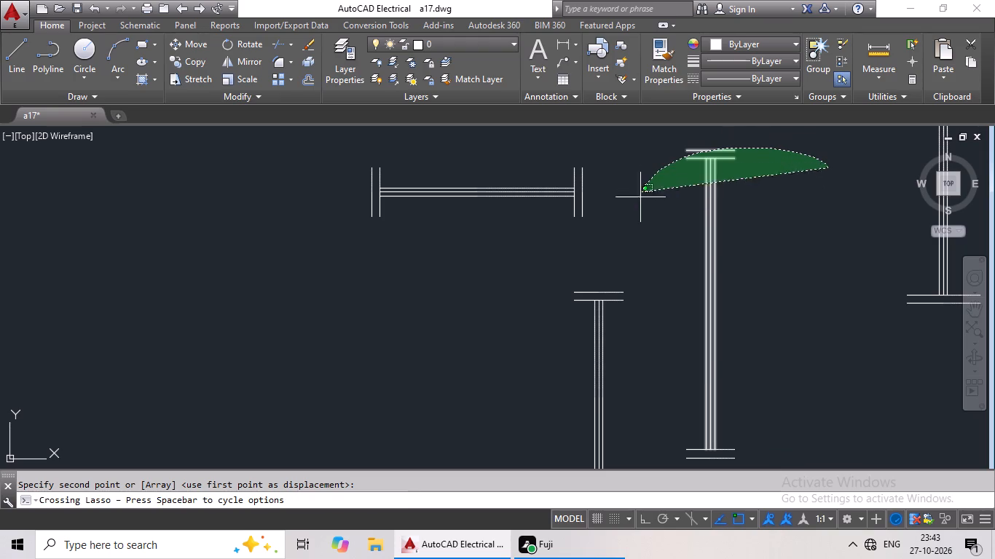
drag(640, 199, 752, 367)
middle_drag(791, 357, 801, 262)
drag(838, 273, 699, 358)
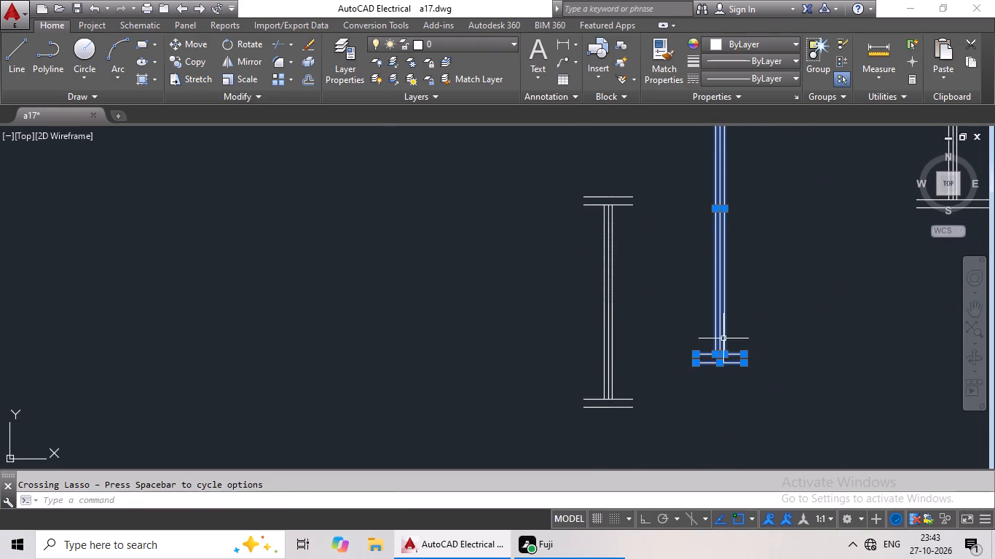
scroll(814, 317, down, 1)
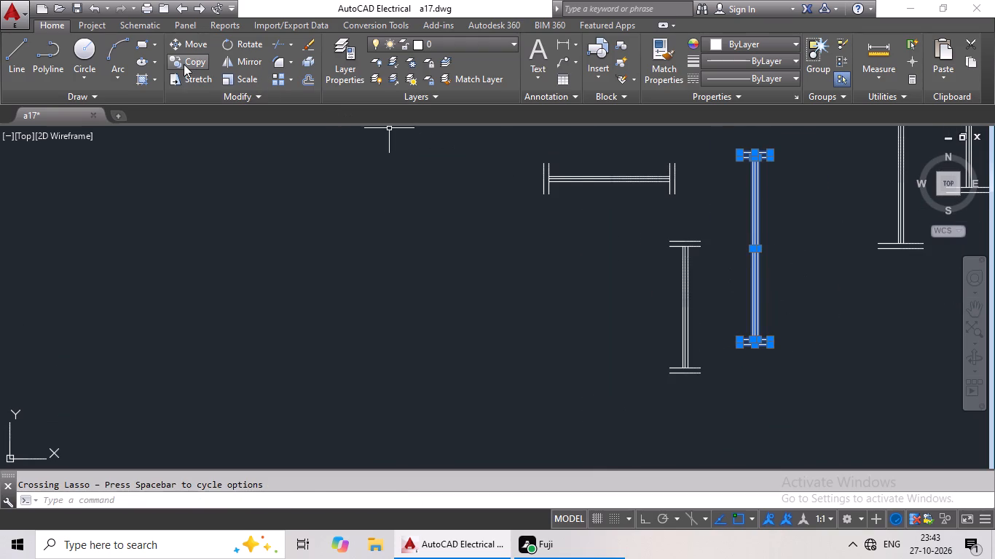
click(184, 63)
scroll(757, 252, up, 2)
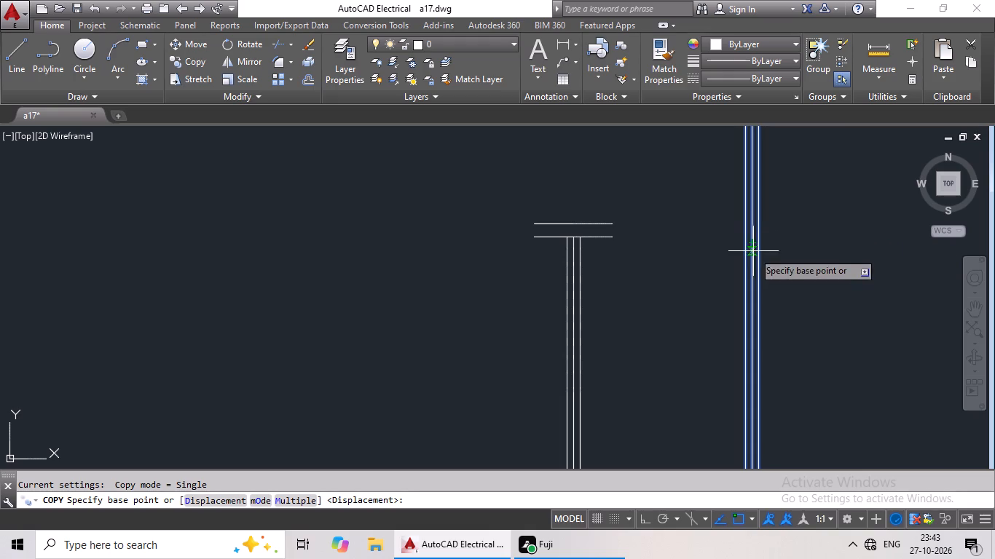
click(751, 240)
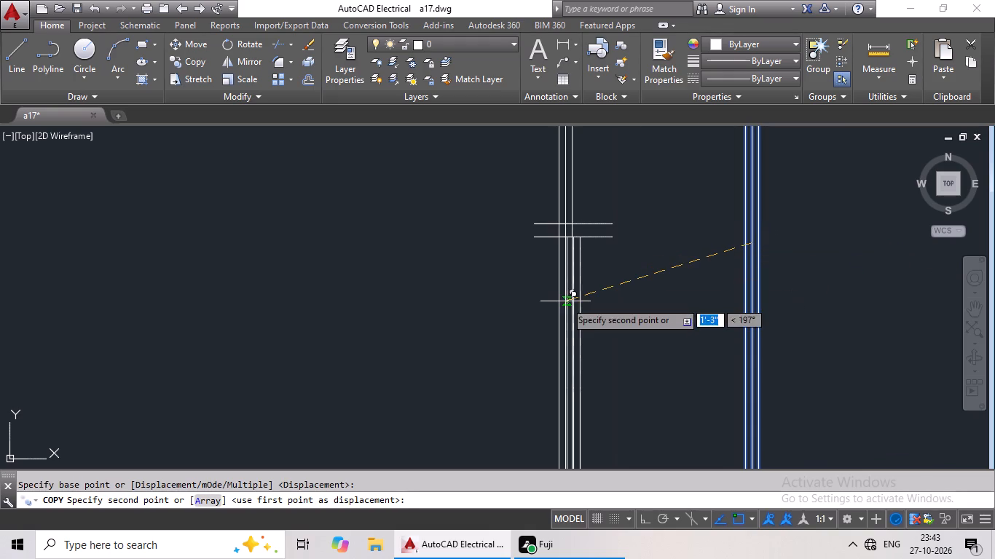
scroll(572, 304, down, 1)
scroll(451, 354, down, 2)
middle_drag(445, 351, 584, 221)
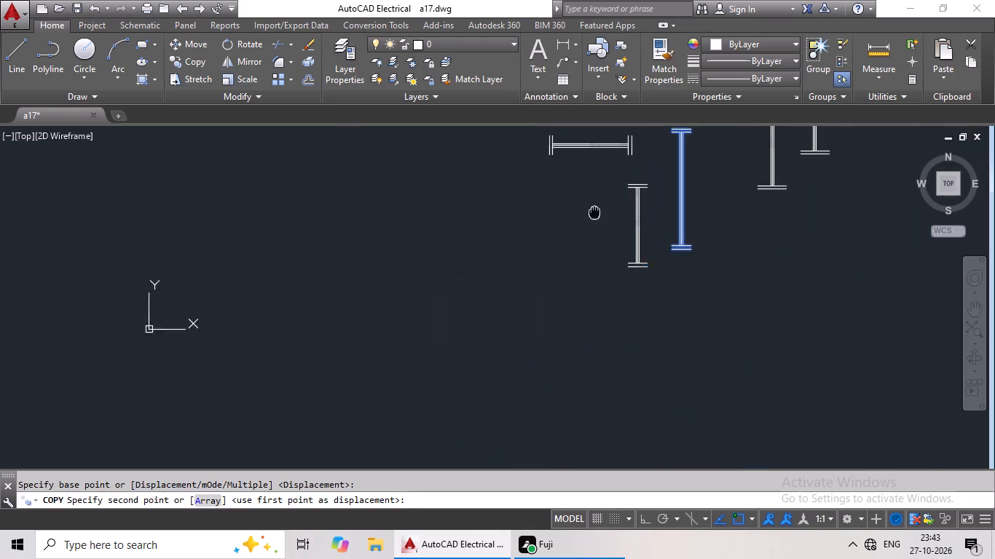
scroll(442, 314, down, 2)
middle_drag(463, 300, 629, 200)
scroll(461, 303, down, 2)
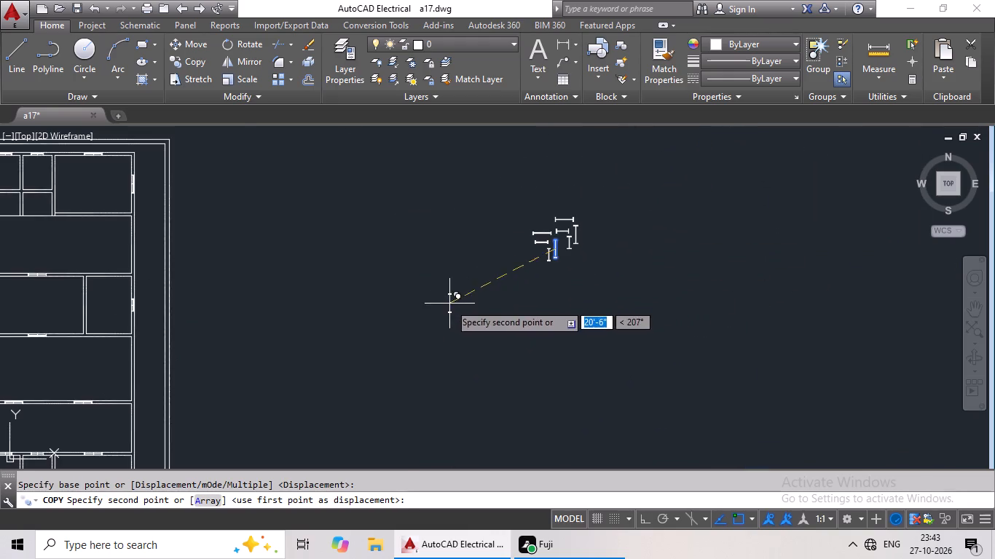
middle_drag(449, 303, 725, 178)
middle_drag(673, 261, 783, 203)
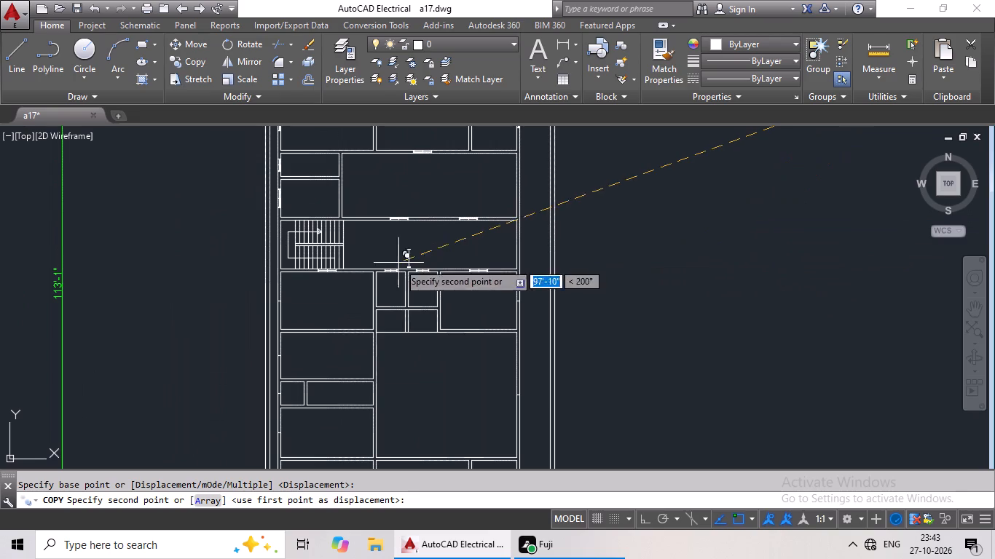
scroll(280, 302, up, 4)
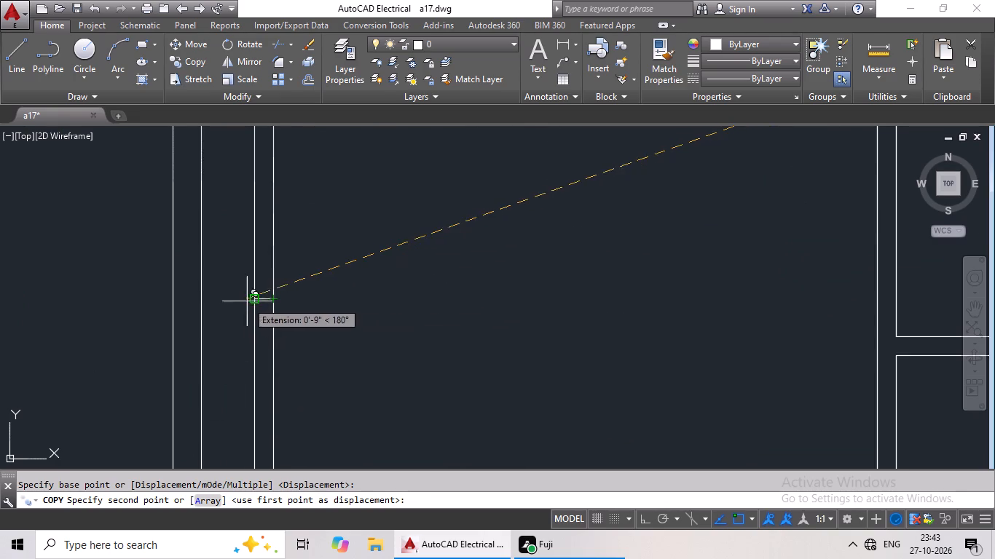
click(261, 298)
Copy the longer narrow vertical window symbol by its centre onto the cross line in the right outer wall of the right-hand room below the passage.
scroll(363, 277, down, 3)
middle_drag(393, 272, 393, 271)
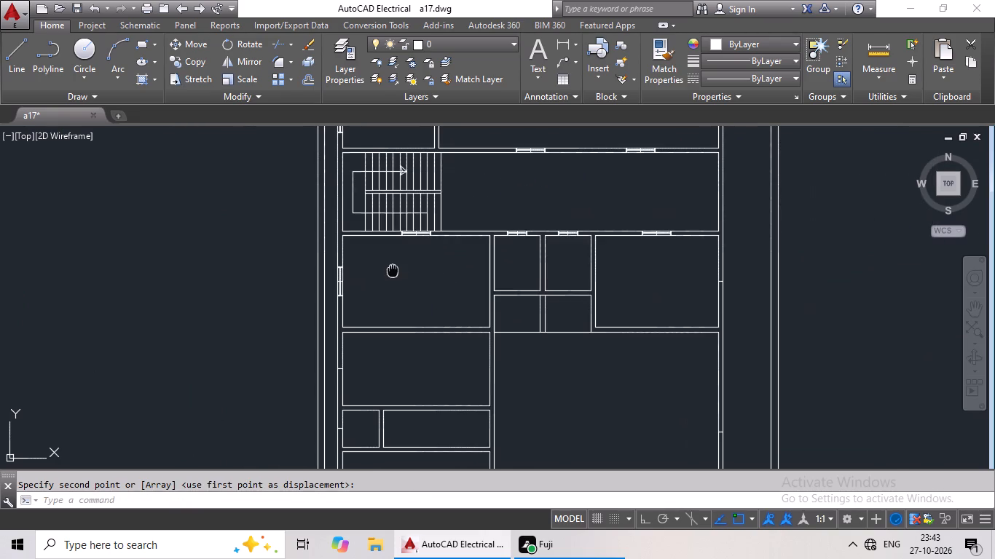
middle_drag(393, 271, 394, 233)
middle_click(523, 261)
middle_drag(619, 268, 434, 284)
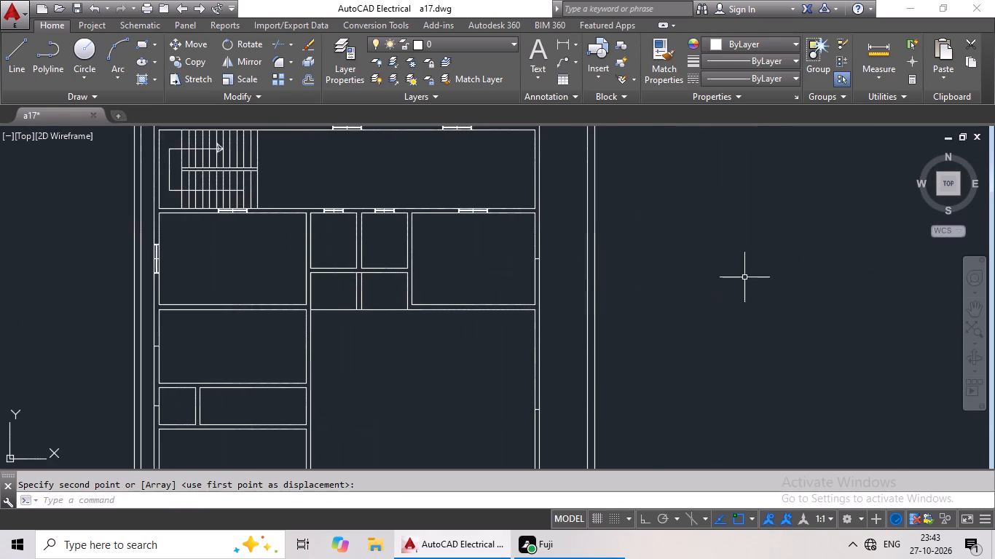
scroll(746, 276, down, 2)
middle_drag(827, 251, 673, 280)
middle_drag(777, 246, 682, 314)
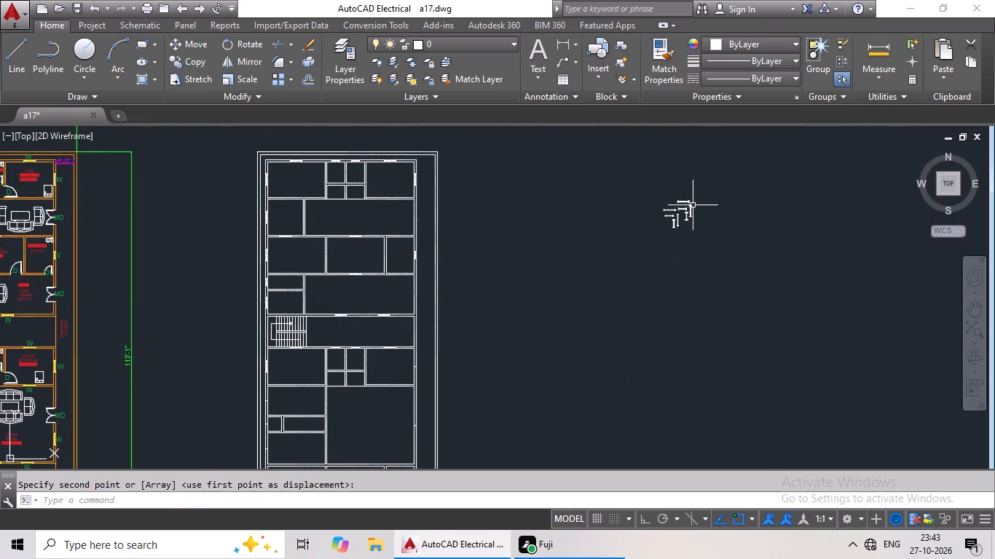
scroll(675, 215, up, 6)
drag(729, 191, 666, 313)
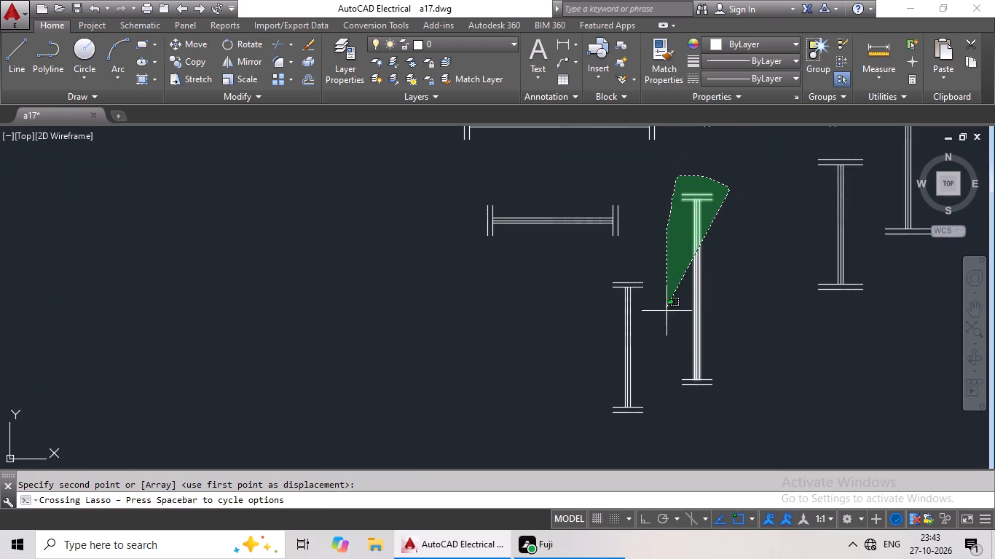
drag(666, 313, 728, 394)
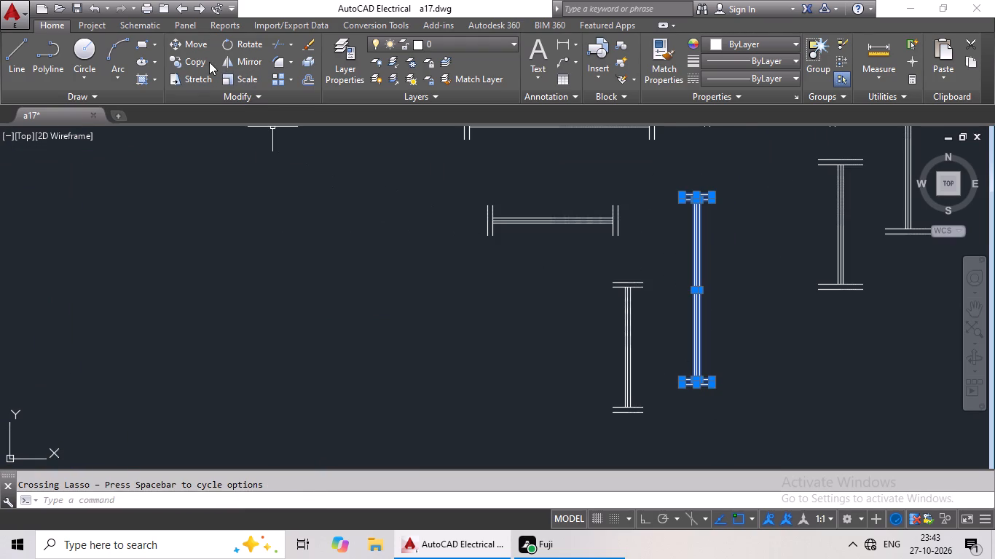
click(204, 62)
scroll(701, 294, up, 2)
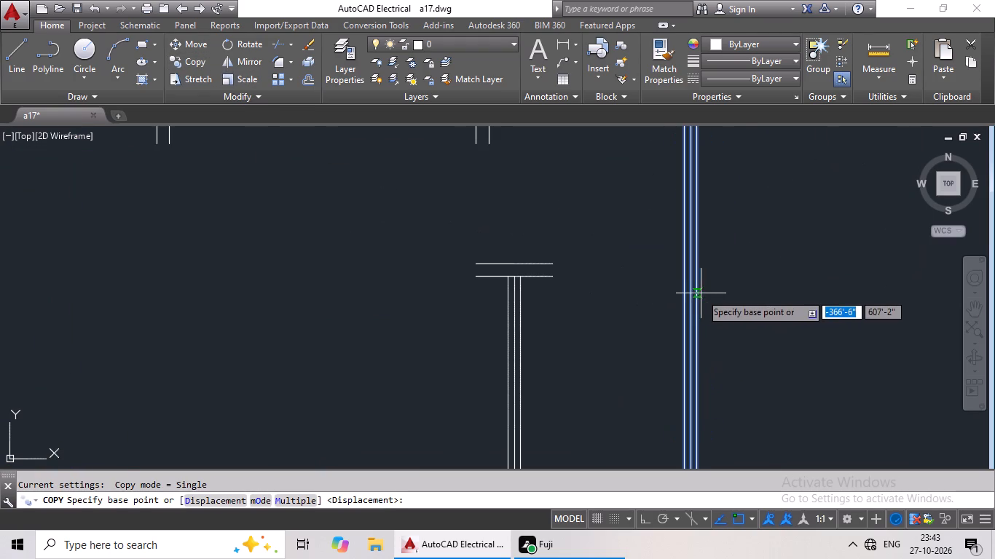
drag(689, 284, 669, 288)
scroll(425, 301, down, 4)
middle_drag(362, 320, 503, 242)
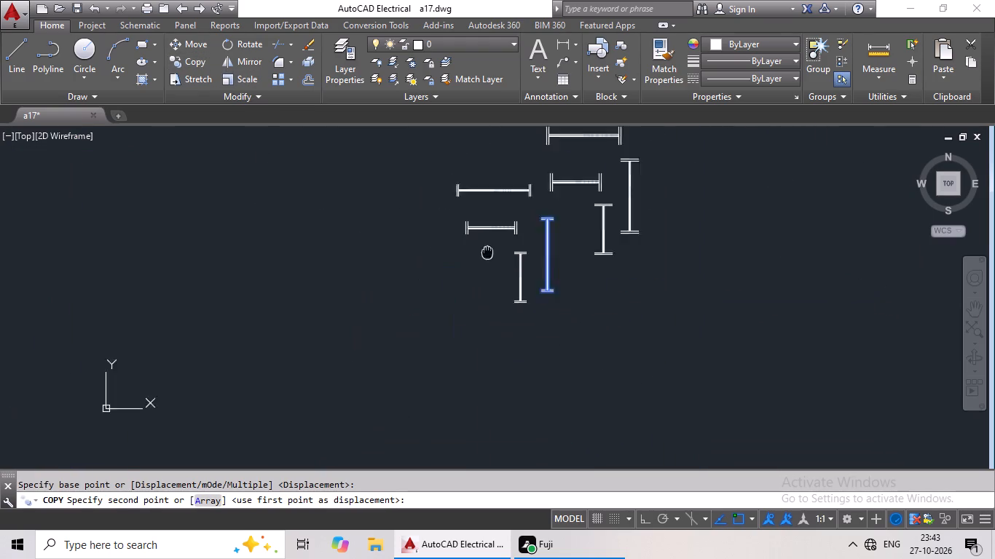
middle_drag(503, 242, 607, 181)
scroll(450, 293, down, 2)
middle_drag(409, 319, 661, 197)
middle_drag(361, 304, 592, 212)
middle_drag(528, 284, 644, 237)
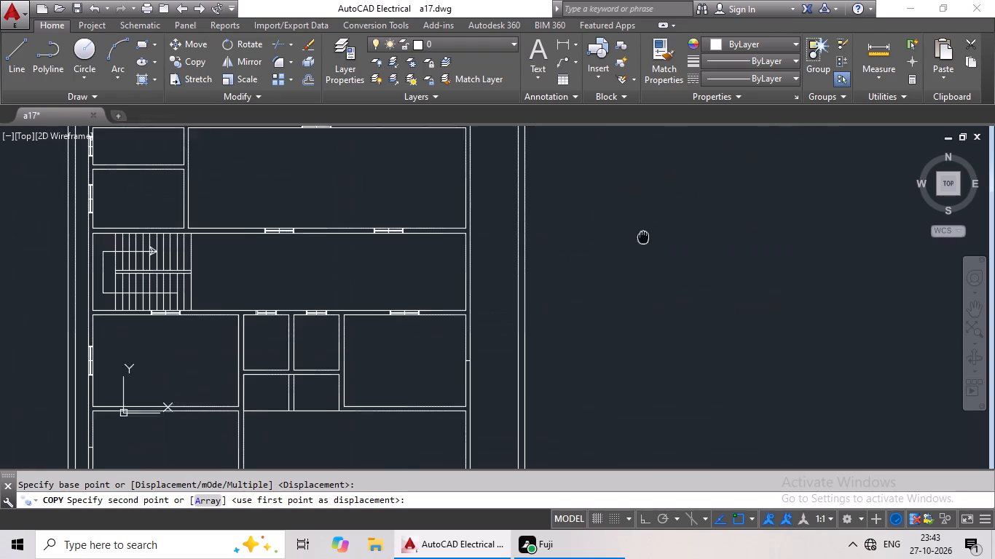
scroll(470, 362, up, 4)
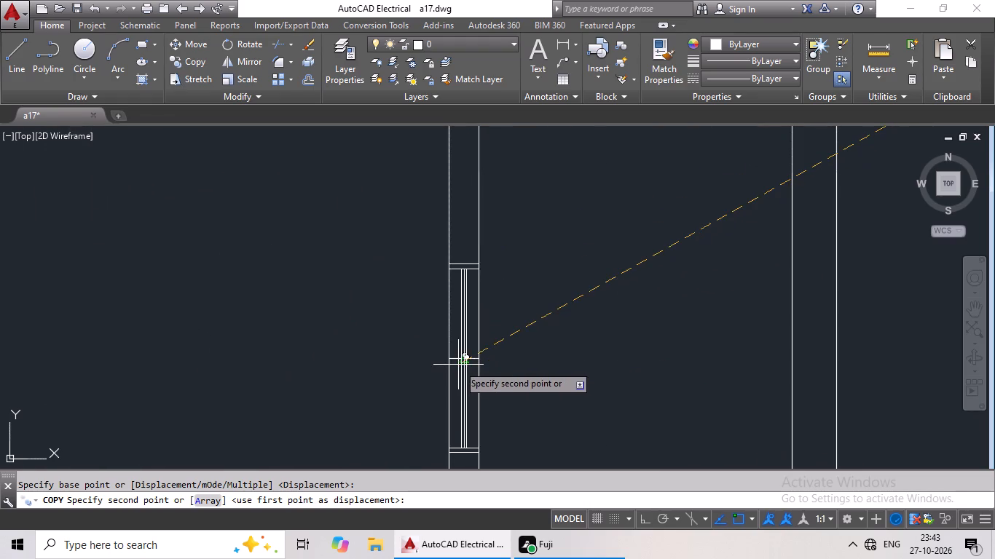
click(461, 357)
Copy the longer narrow vertical window symbol by its centre onto the cross line in the left outer wall of the second room below the staircase.
scroll(584, 325, down, 3)
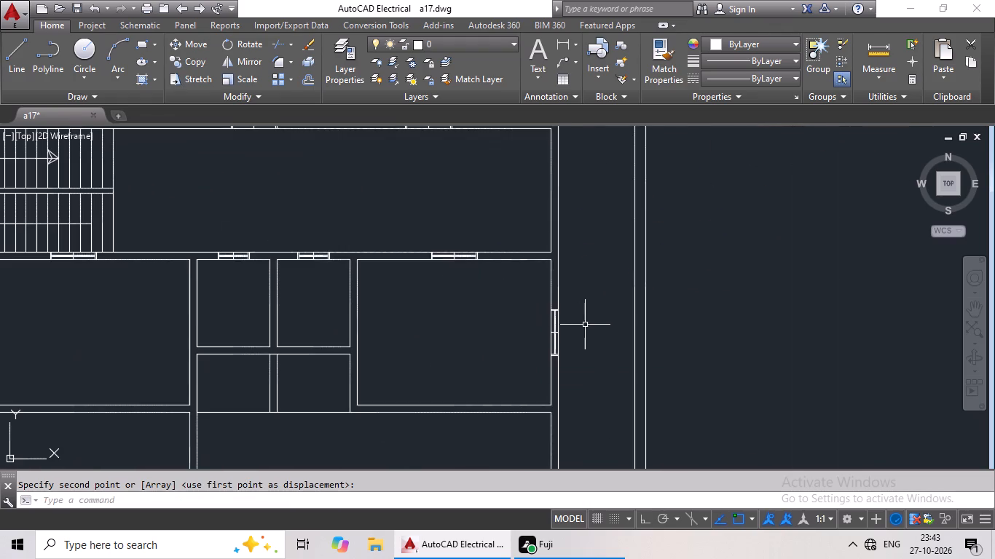
middle_drag(599, 317, 639, 226)
scroll(660, 229, down, 2)
middle_drag(805, 253, 757, 253)
middle_drag(774, 250, 669, 290)
middle_drag(725, 237, 653, 270)
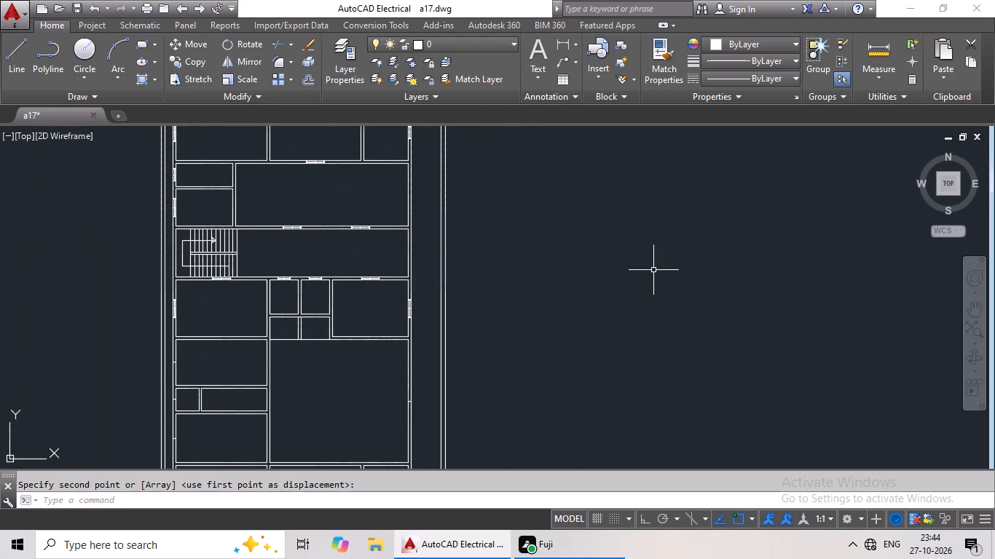
scroll(686, 245, down, 2)
middle_drag(712, 236, 607, 317)
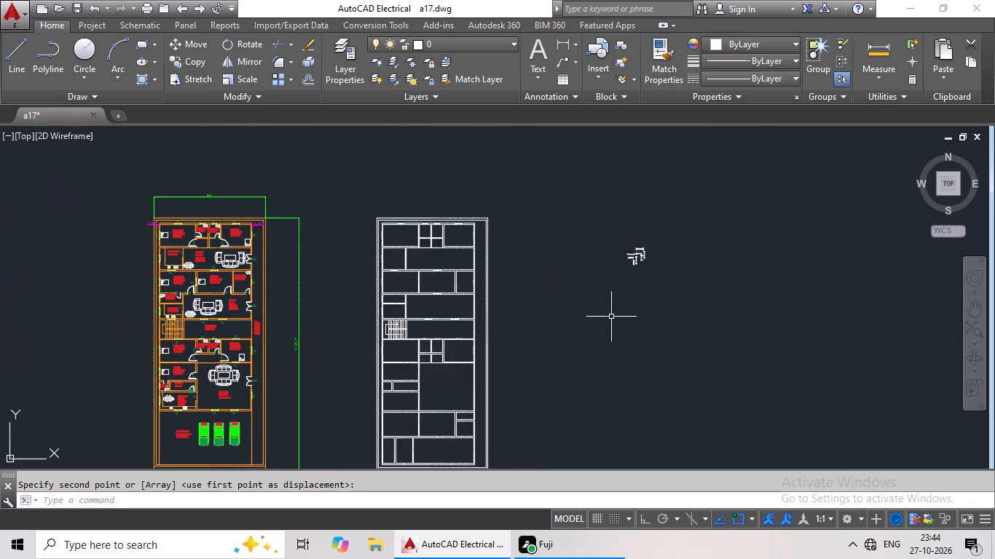
scroll(657, 236, up, 4)
middle_drag(561, 346, 614, 204)
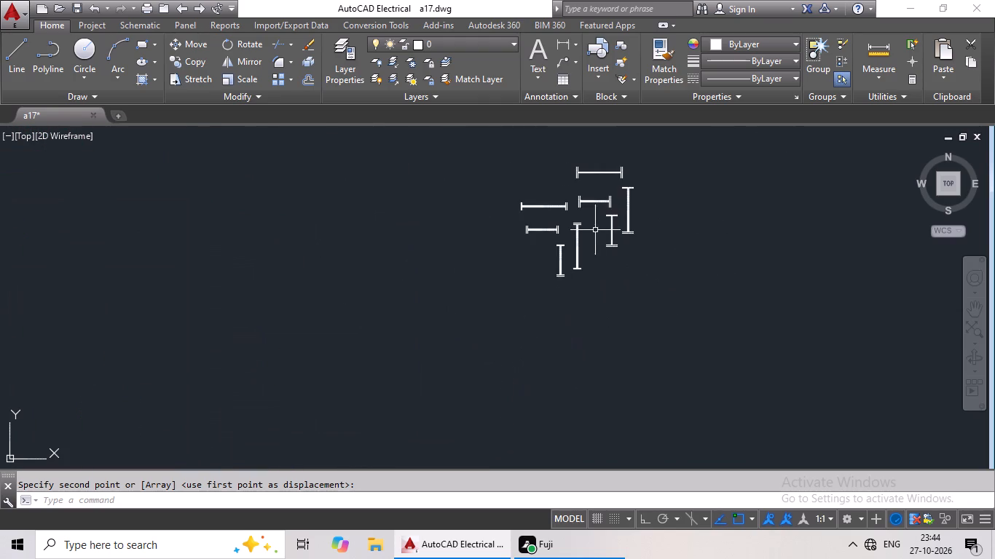
scroll(586, 230, up, 3)
drag(606, 179, 519, 337)
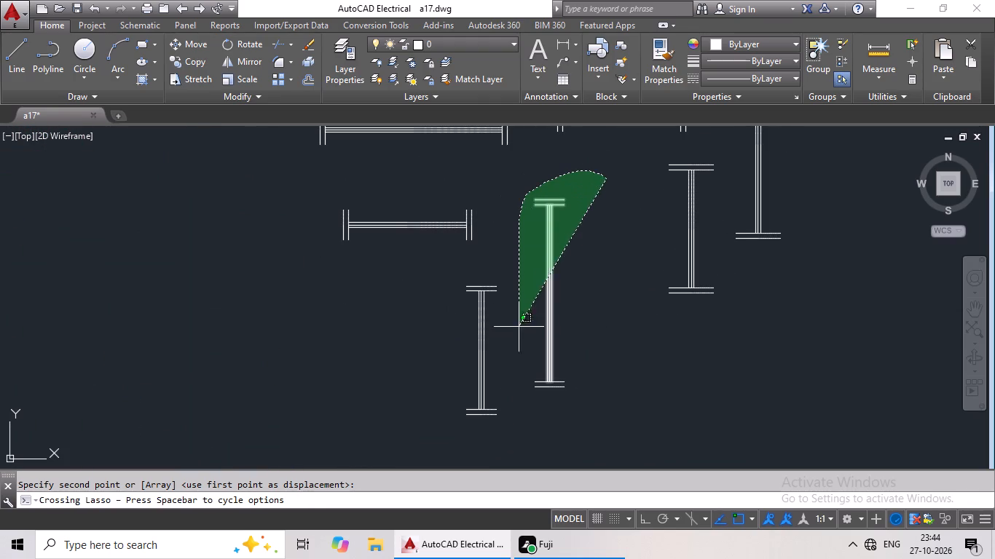
drag(519, 337, 575, 407)
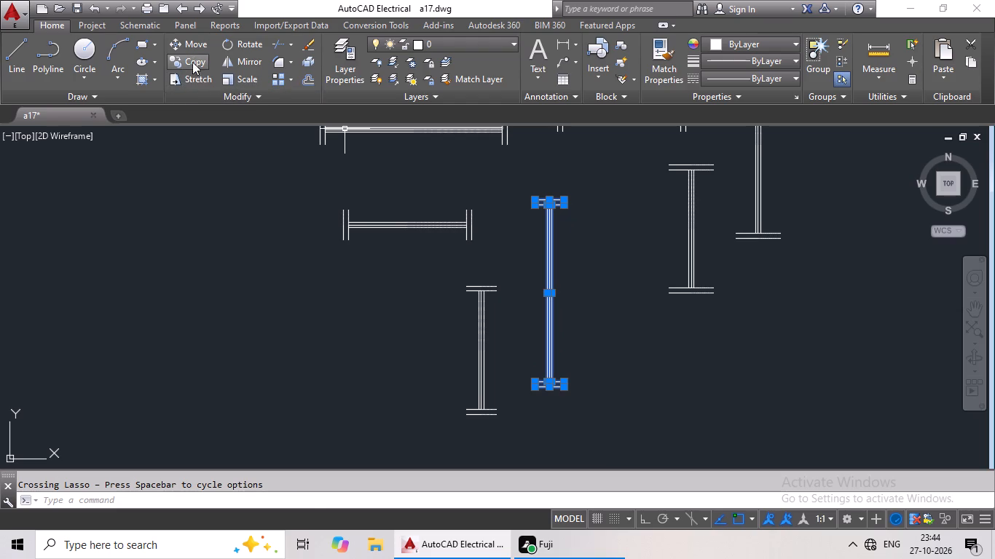
click(194, 56)
scroll(548, 301, up, 2)
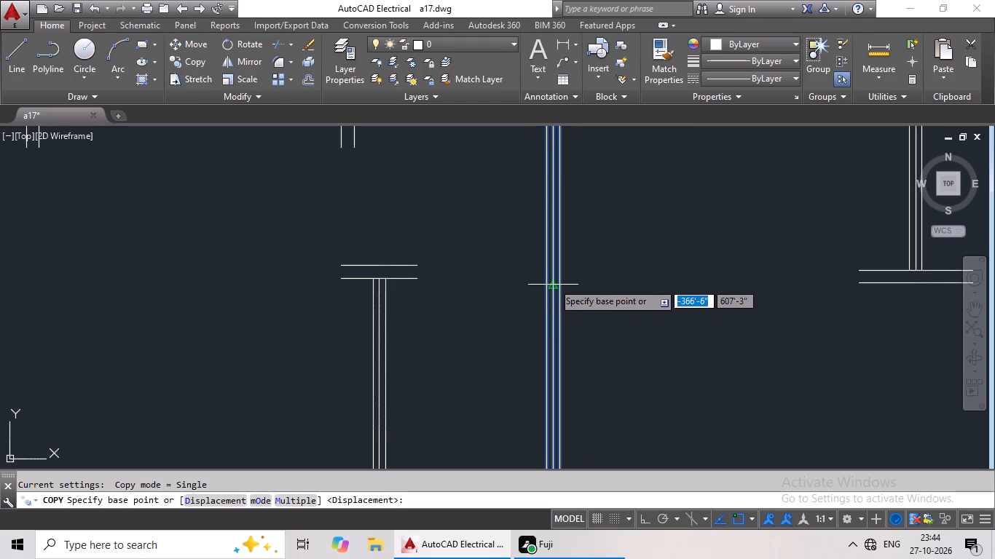
click(553, 282)
scroll(326, 267, down, 3)
middle_drag(307, 283, 551, 225)
scroll(306, 313, down, 1)
middle_drag(283, 324, 502, 265)
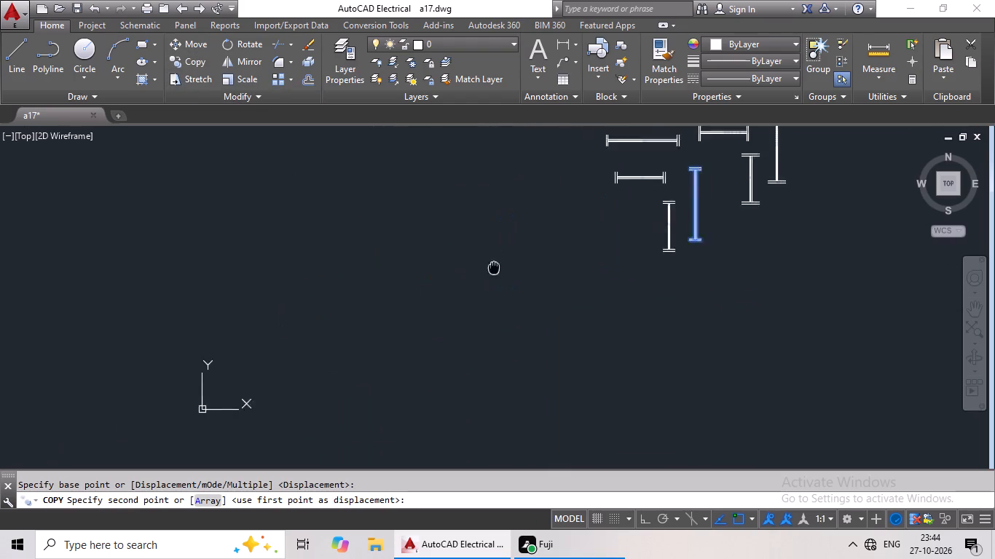
middle_drag(502, 265, 516, 259)
middle_drag(325, 321, 481, 257)
scroll(476, 262, down, 2)
middle_drag(417, 291, 559, 224)
scroll(358, 306, down, 1)
middle_drag(377, 293, 417, 273)
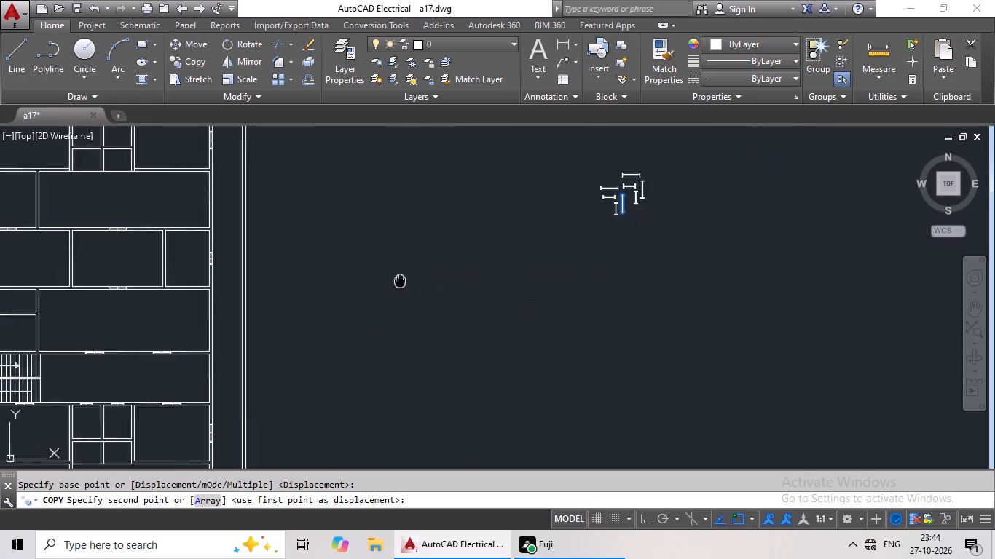
middle_drag(417, 273, 631, 186)
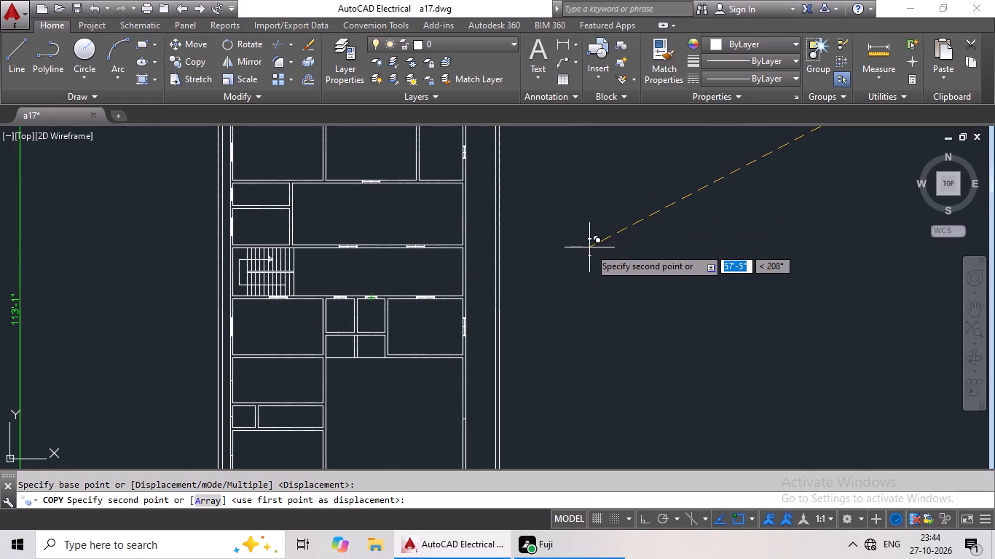
middle_drag(462, 333, 613, 205)
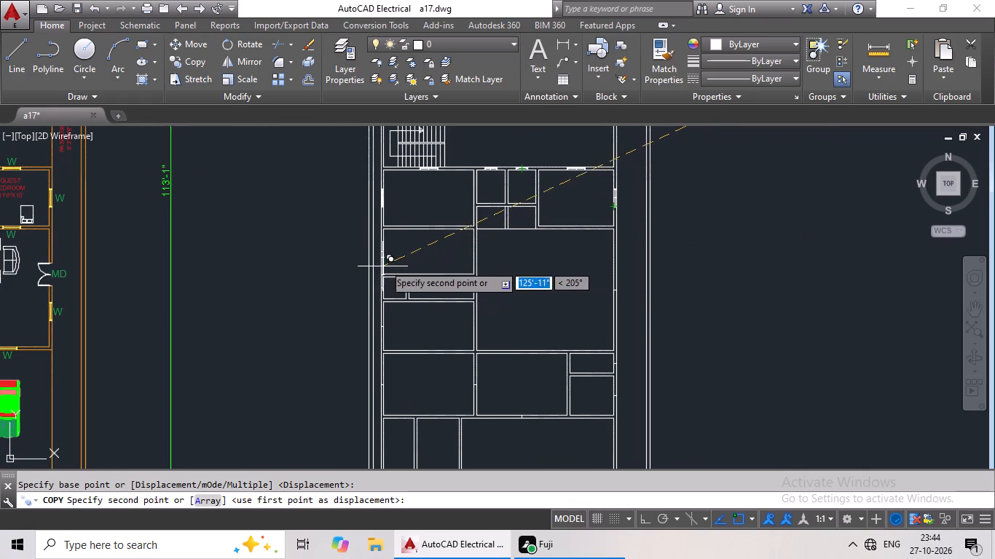
scroll(385, 263, up, 4)
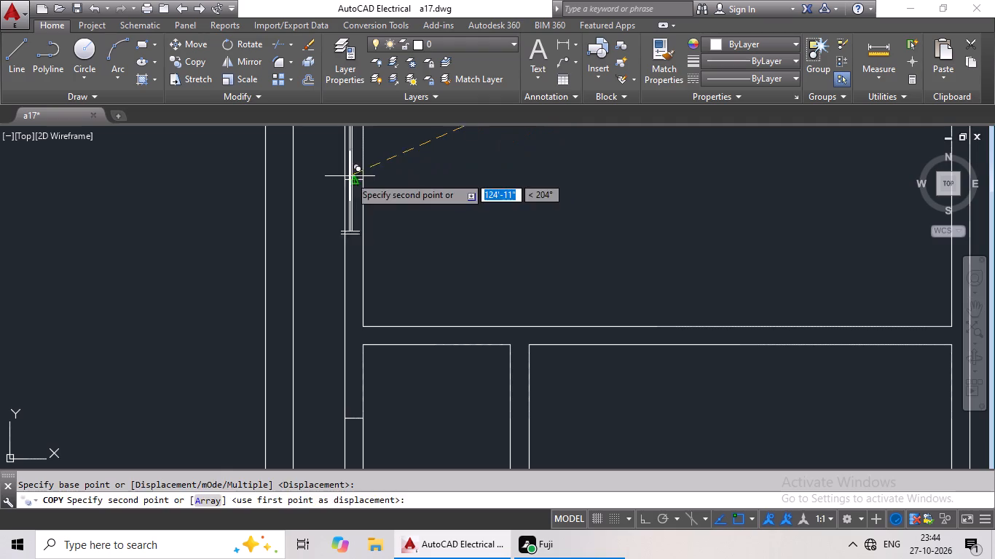
click(350, 176)
Copy the shorter narrow vertical window symbol by its centre onto the cross line in the left outer wall of the small room two rows below the staircase room.
scroll(425, 179, down, 3)
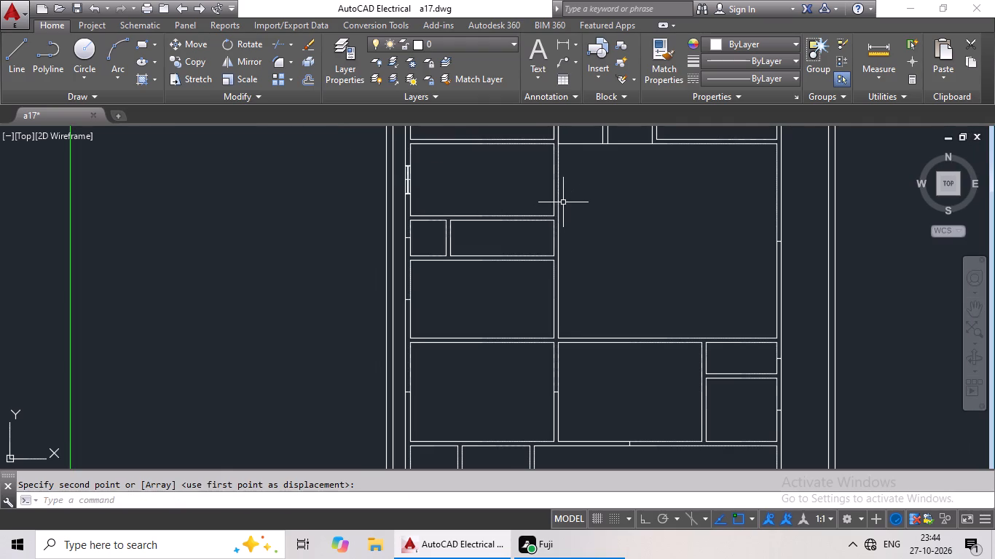
scroll(567, 209, down, 2)
middle_drag(631, 194, 555, 235)
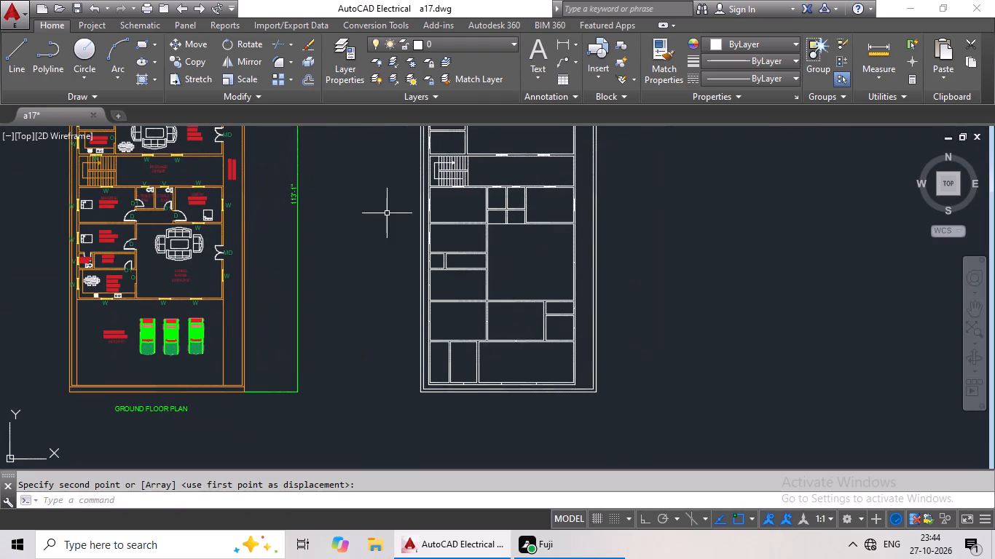
middle_drag(379, 210, 369, 290)
scroll(500, 226, down, 1)
middle_drag(625, 237, 514, 246)
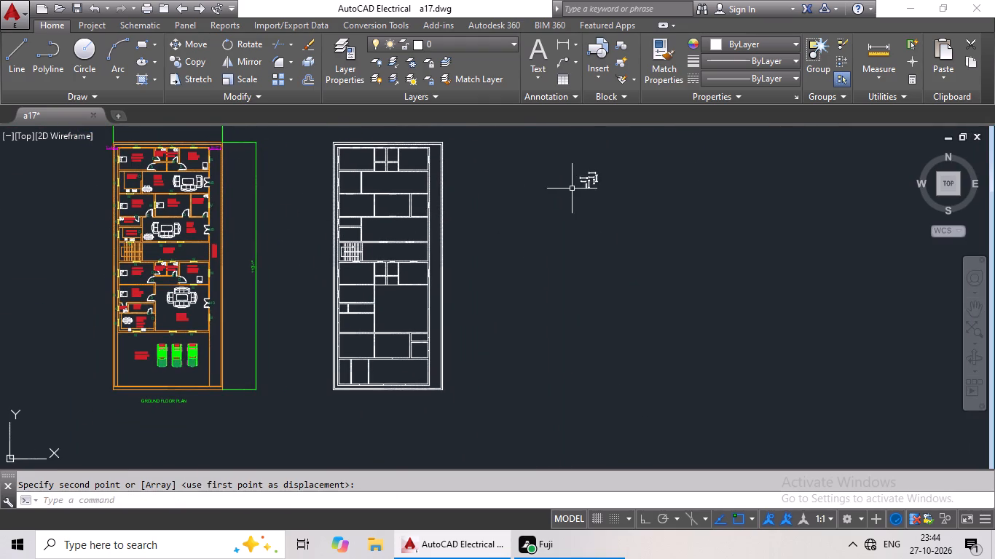
scroll(484, 192, up, 2)
middle_drag(508, 186, 378, 264)
scroll(621, 233, up, 2)
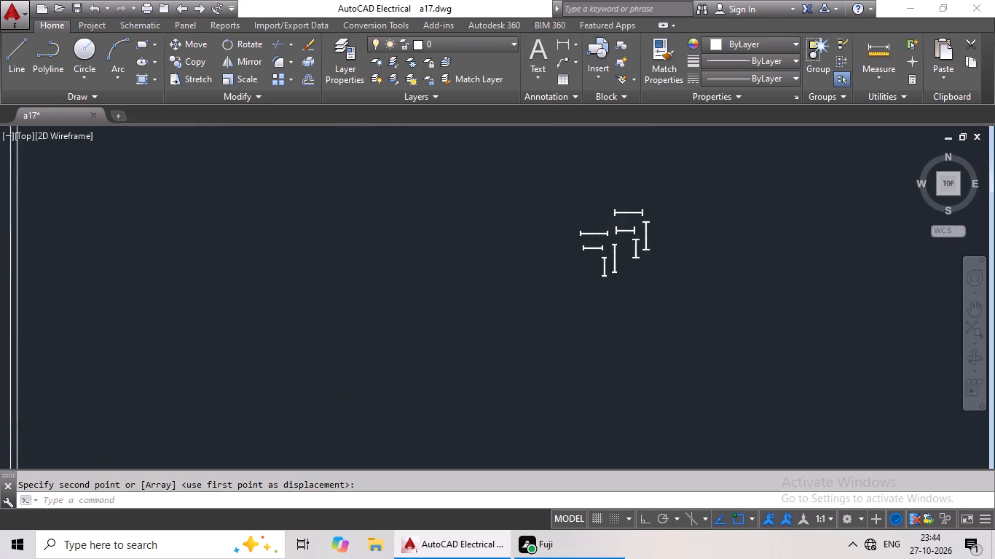
scroll(374, 312, down, 2)
middle_drag(364, 308, 568, 221)
middle_drag(377, 293, 489, 229)
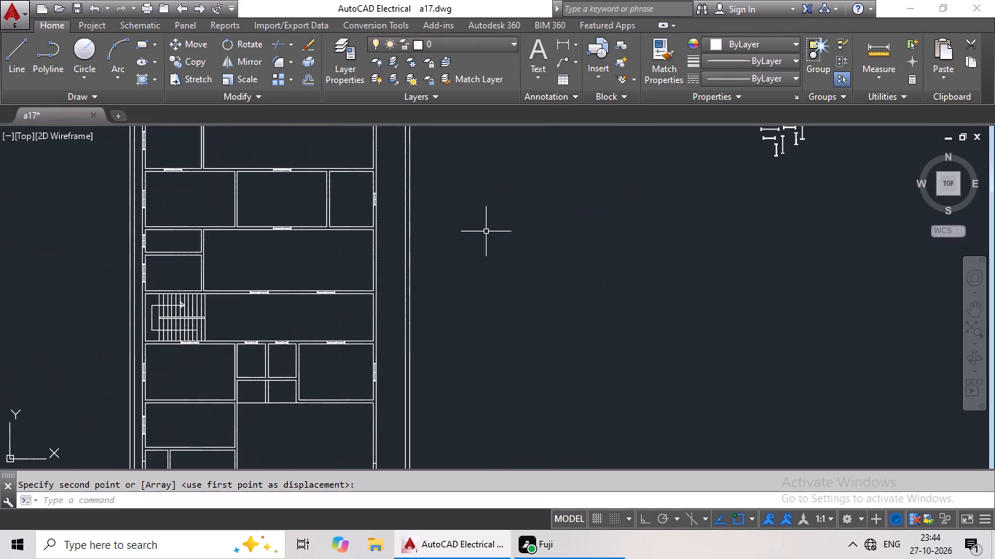
middle_drag(489, 234, 533, 187)
middle_drag(568, 211, 412, 277)
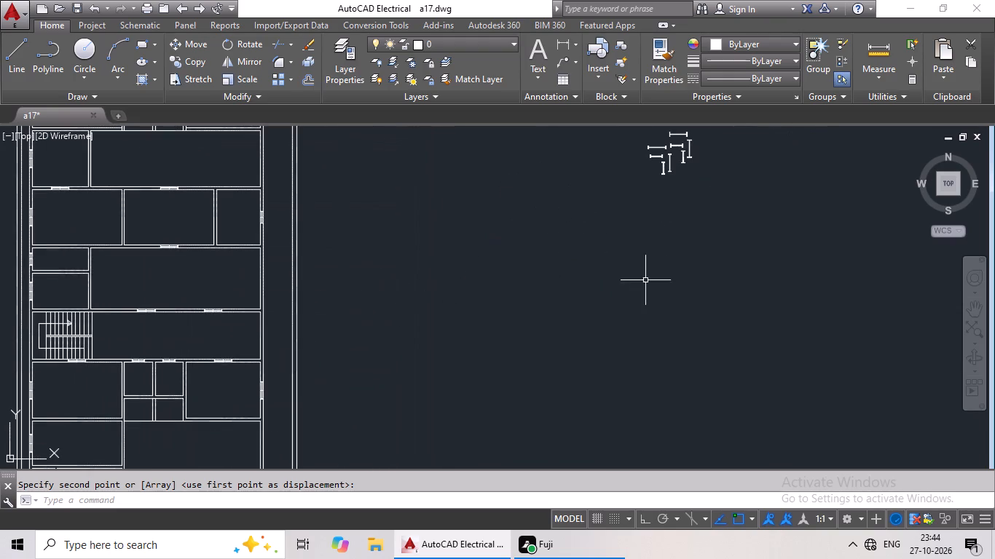
middle_drag(661, 261, 602, 328)
scroll(611, 231, up, 6)
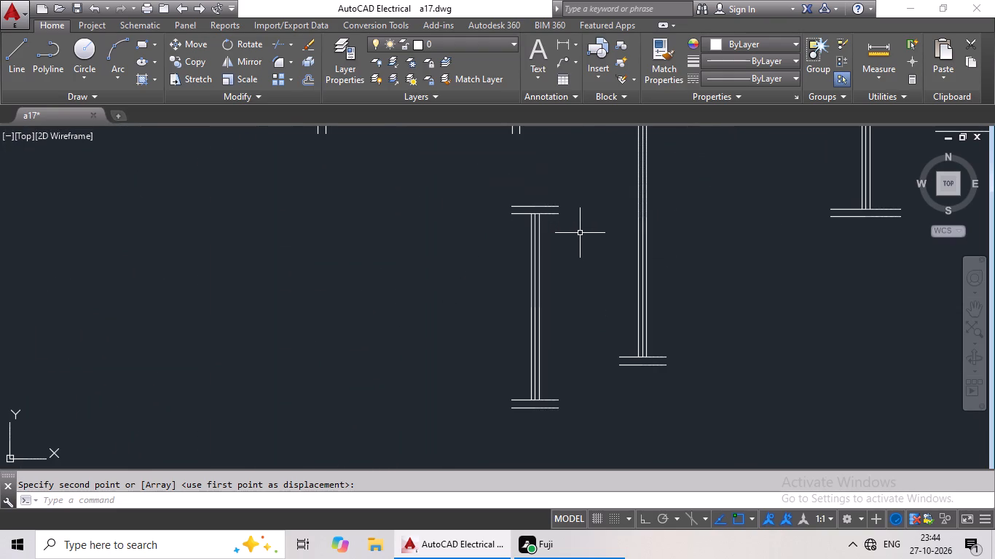
drag(586, 209, 610, 430)
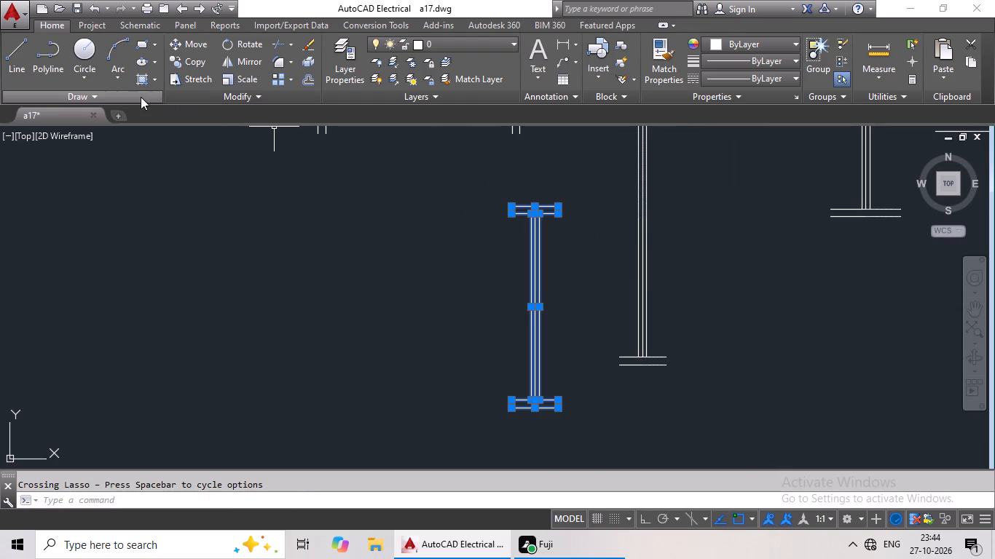
click(194, 62)
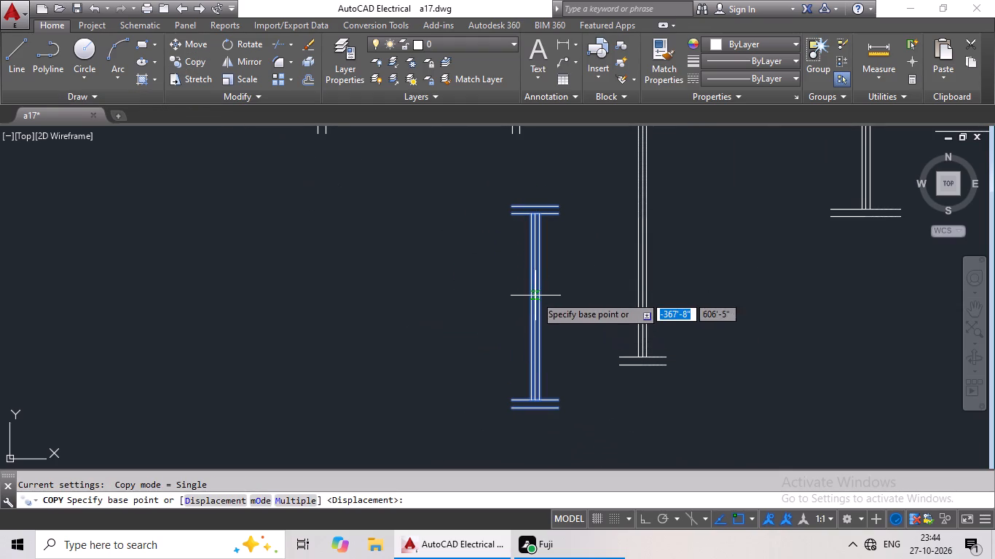
scroll(537, 306, up, 2)
drag(533, 310, 533, 312)
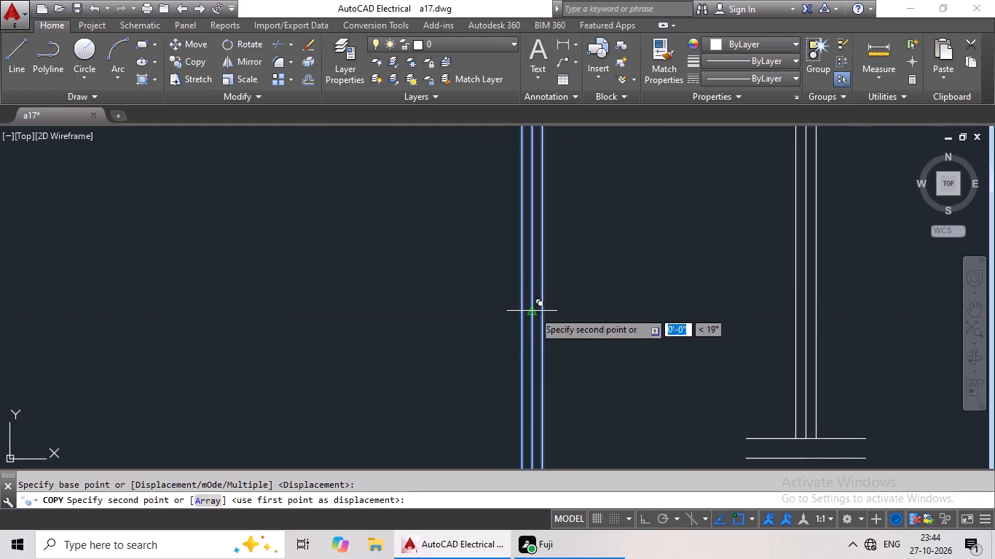
drag(533, 312, 522, 320)
scroll(379, 354, down, 3)
middle_drag(367, 344, 524, 282)
middle_drag(266, 361, 462, 304)
scroll(369, 386, down, 2)
middle_drag(353, 392, 409, 371)
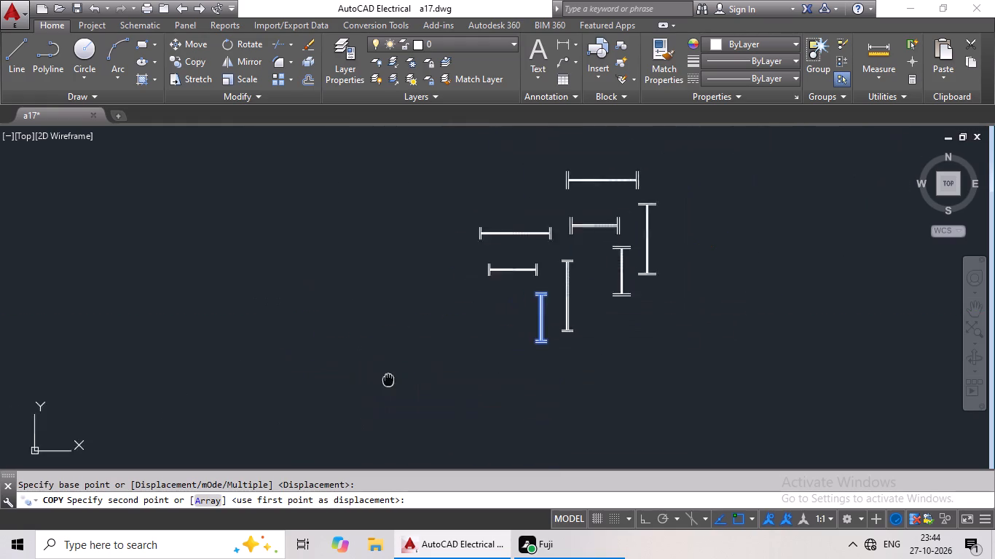
middle_drag(409, 371, 644, 273)
middle_drag(229, 389, 557, 263)
middle_drag(240, 372, 524, 268)
middle_drag(235, 343, 509, 269)
scroll(359, 333, down, 1)
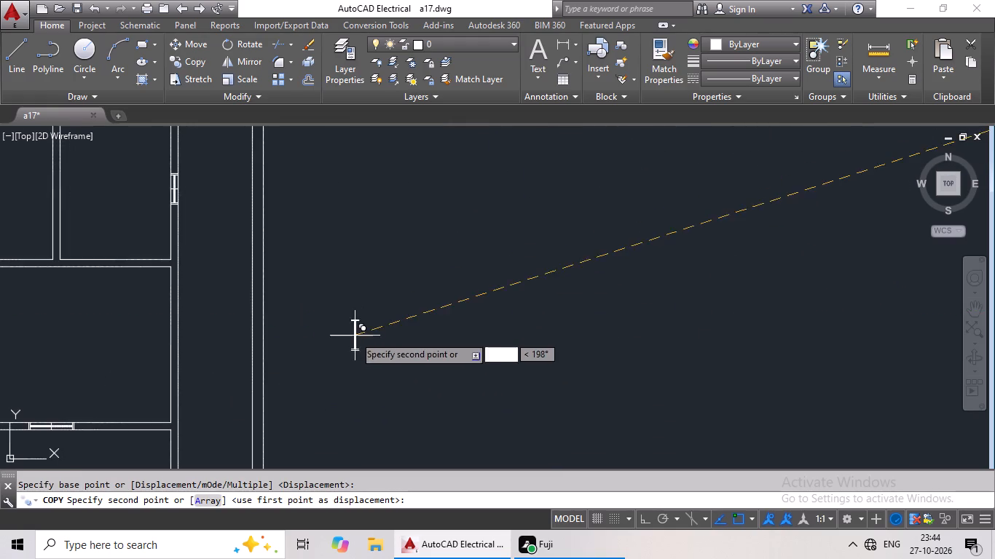
middle_drag(342, 337, 562, 271)
middle_drag(118, 352, 361, 308)
middle_drag(200, 364, 381, 312)
middle_drag(264, 377, 383, 312)
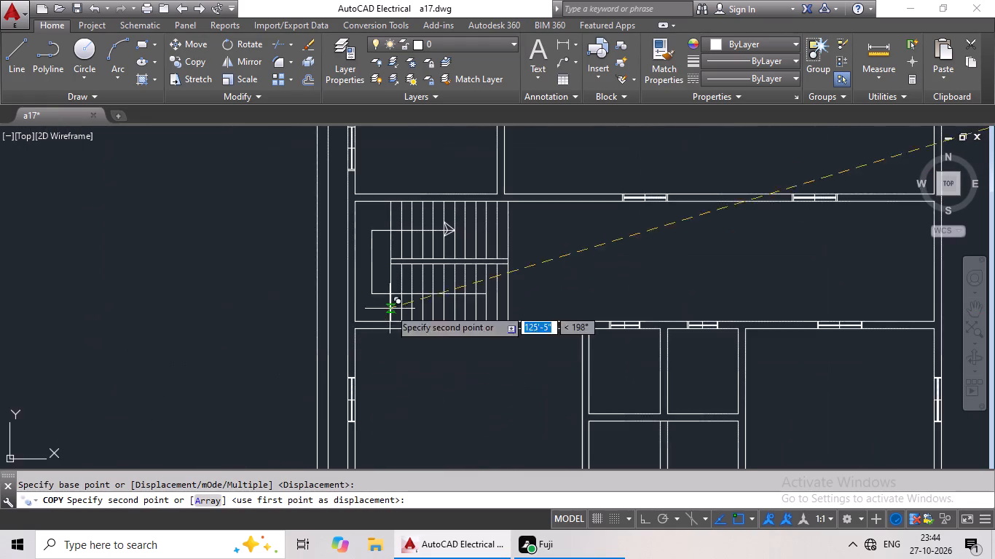
middle_drag(331, 391, 451, 245)
middle_drag(508, 343, 539, 274)
middle_drag(550, 365, 565, 325)
scroll(519, 380, up, 5)
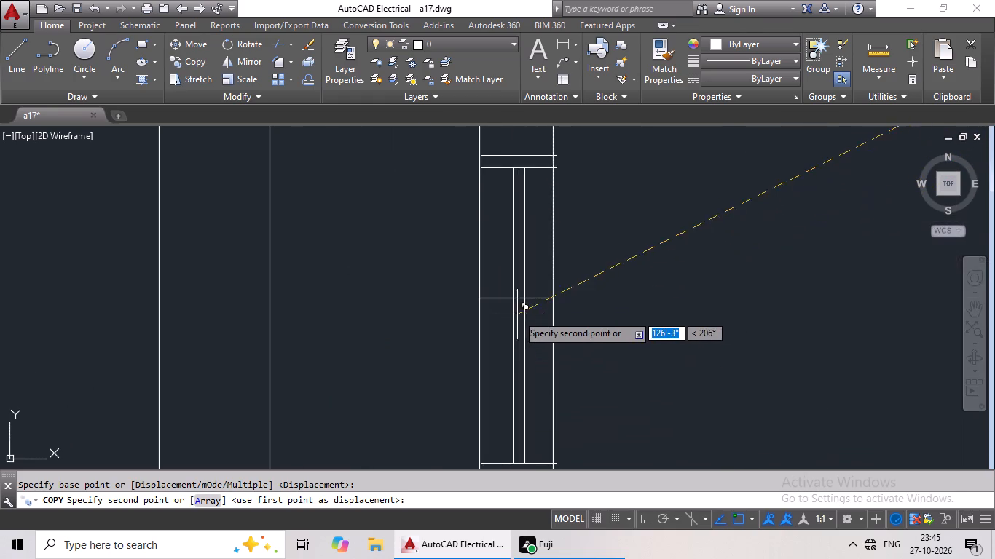
click(516, 298)
Copy the longer narrow vertical window symbol by its centre onto the cross line in the right outer wall of the large hall below the passage rooms.
scroll(663, 303, down, 5)
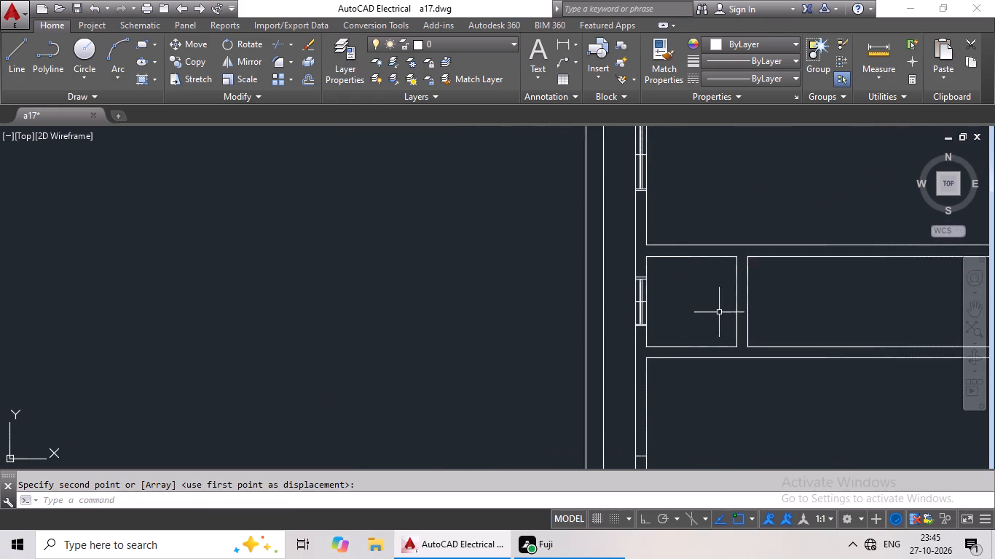
middle_drag(753, 329, 438, 271)
middle_drag(540, 303, 302, 350)
scroll(445, 306, down, 2)
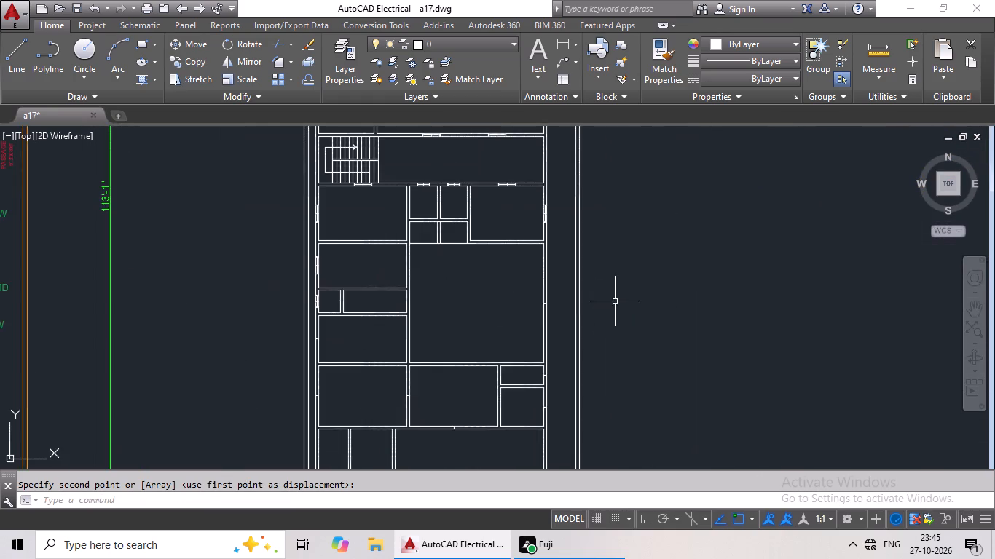
middle_drag(615, 301, 489, 346)
middle_drag(639, 303, 465, 379)
middle_drag(667, 270, 467, 406)
middle_drag(589, 297, 565, 336)
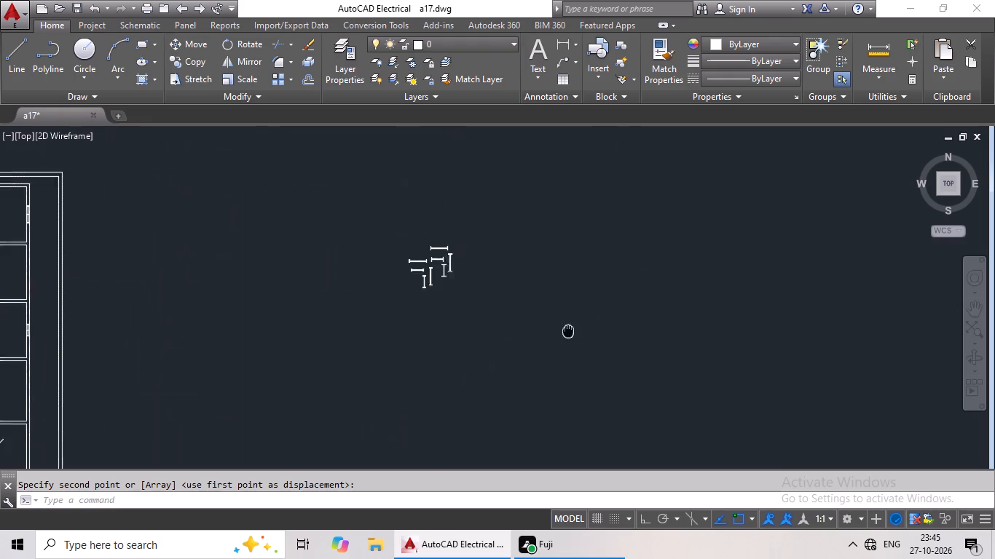
middle_drag(565, 336, 556, 343)
scroll(406, 287, up, 6)
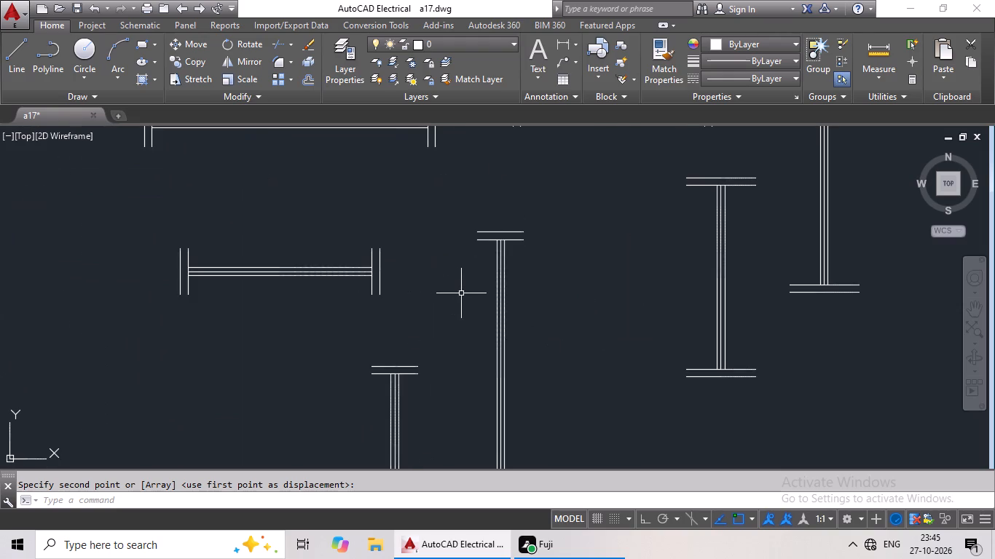
scroll(458, 295, down, 1)
drag(514, 249, 466, 416)
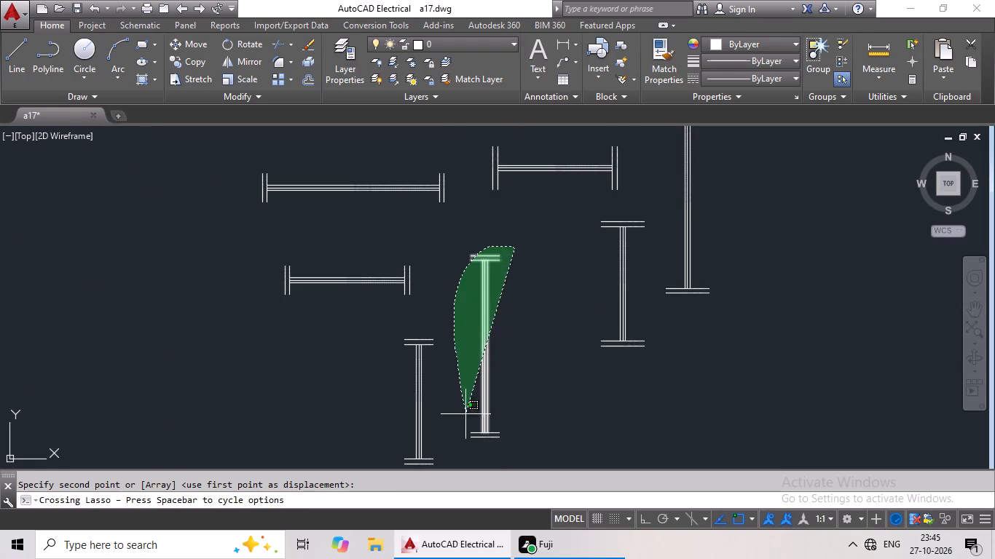
drag(466, 416, 554, 456)
click(200, 61)
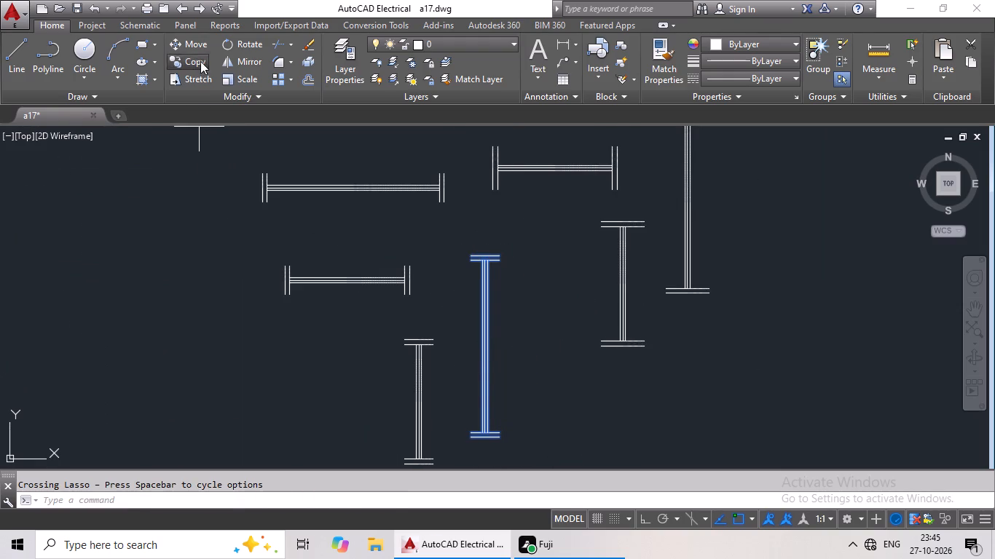
scroll(483, 347, up, 2)
drag(483, 347, 474, 348)
scroll(222, 378, down, 4)
middle_drag(143, 384, 525, 229)
scroll(288, 306, down, 1)
middle_drag(337, 293, 552, 225)
middle_drag(210, 378, 494, 273)
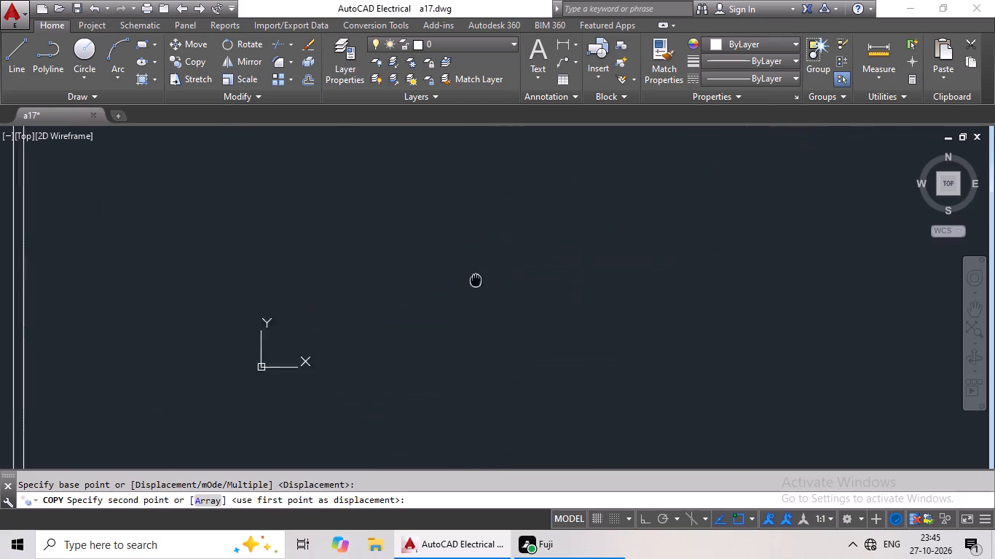
middle_drag(494, 273, 506, 268)
middle_drag(189, 410, 538, 274)
middle_drag(207, 406, 367, 324)
middle_drag(403, 413, 505, 312)
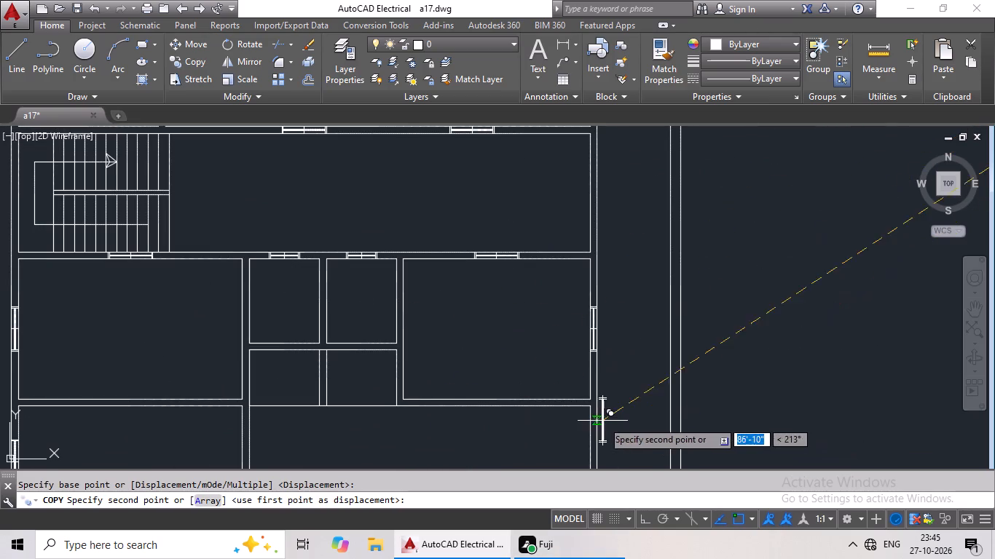
middle_drag(602, 414, 611, 349)
middle_drag(610, 326, 632, 167)
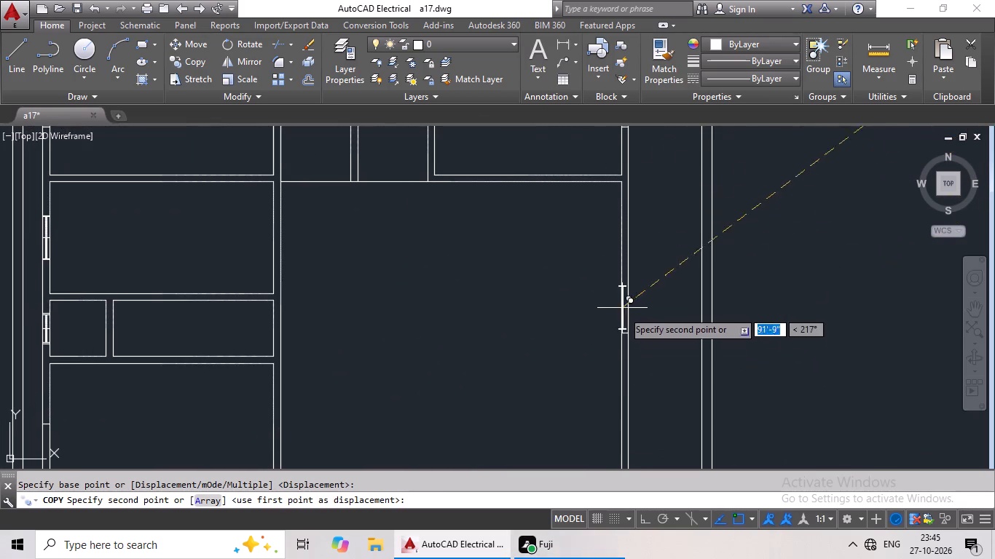
scroll(624, 332, up, 3)
click(624, 345)
Copy the longer narrow vertical window symbol by its centre onto the cross line in the left outer wall of the room just above the bottom two rows.
scroll(717, 301, down, 4)
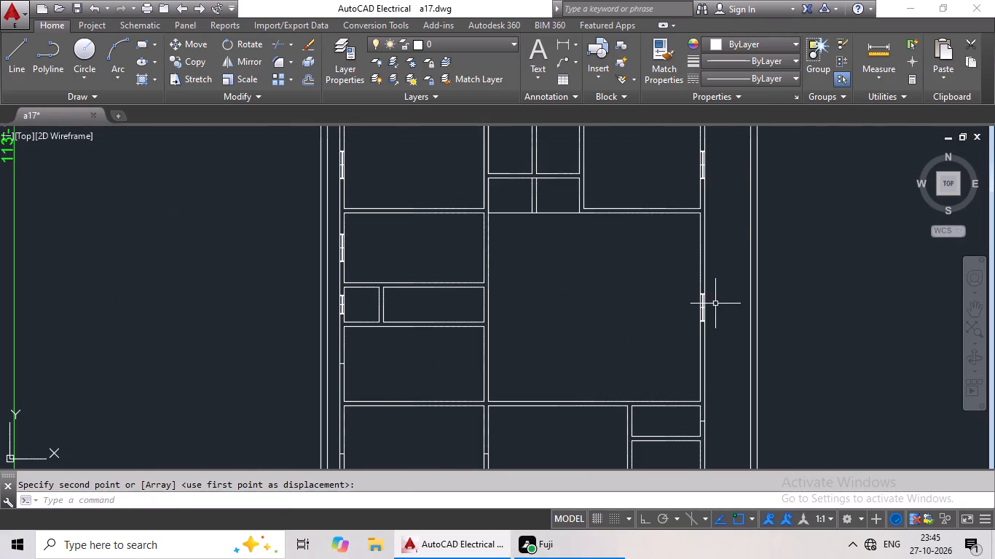
middle_drag(715, 303, 680, 256)
middle_drag(685, 259, 670, 213)
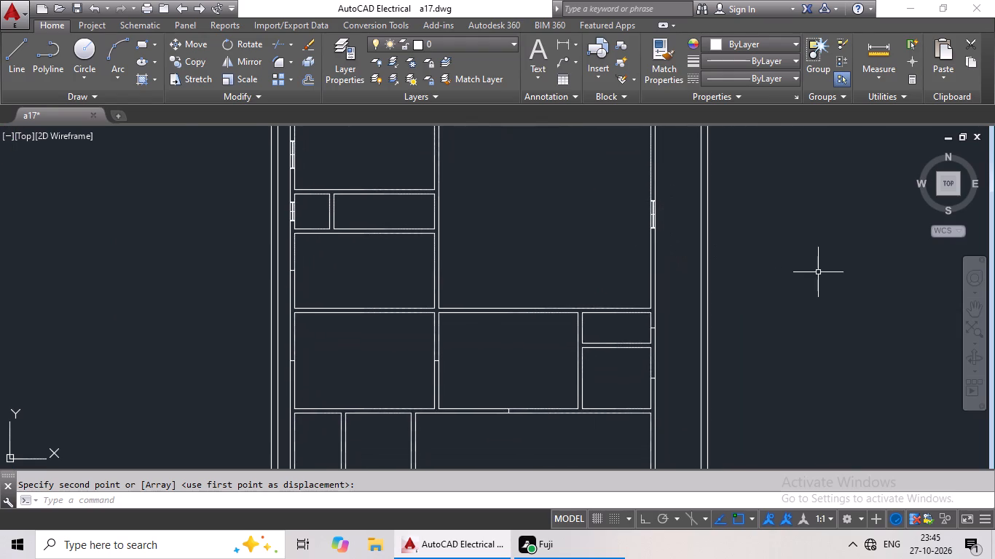
middle_drag(818, 271, 742, 269)
middle_drag(878, 269, 668, 325)
middle_drag(712, 247, 593, 319)
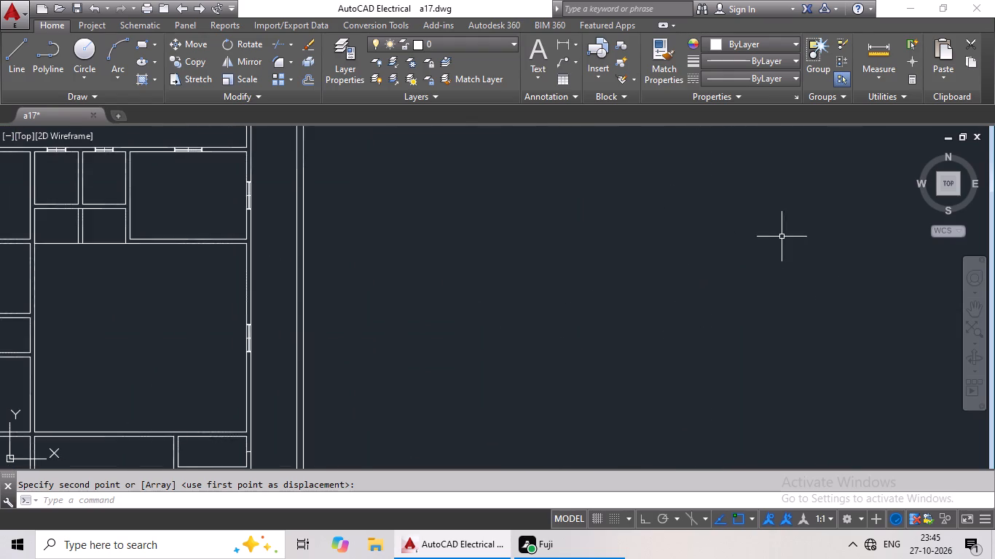
middle_drag(758, 253, 576, 360)
middle_drag(824, 194, 583, 335)
middle_drag(735, 217, 574, 344)
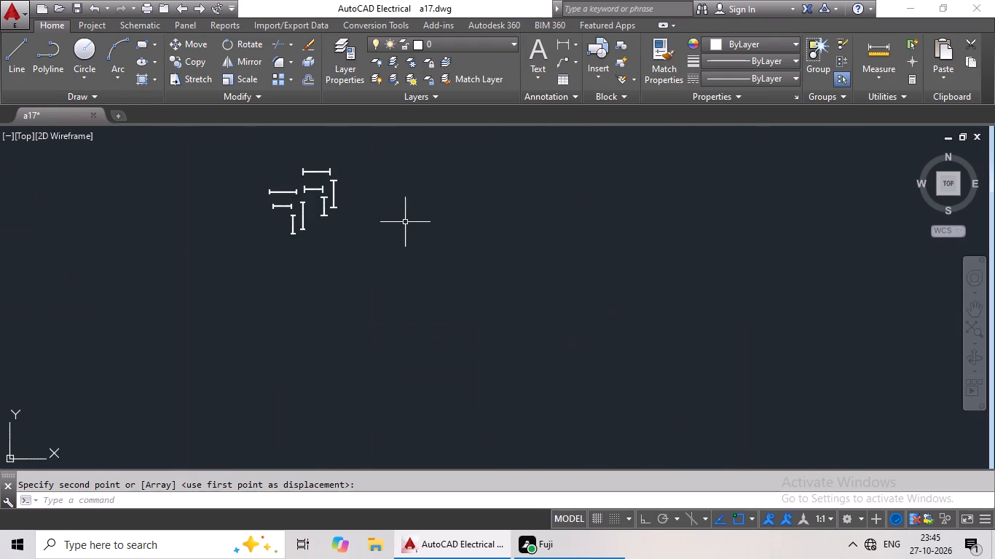
middle_drag(401, 221, 572, 275)
scroll(477, 271, up, 3)
scroll(474, 189, up, 1)
drag(491, 209, 425, 363)
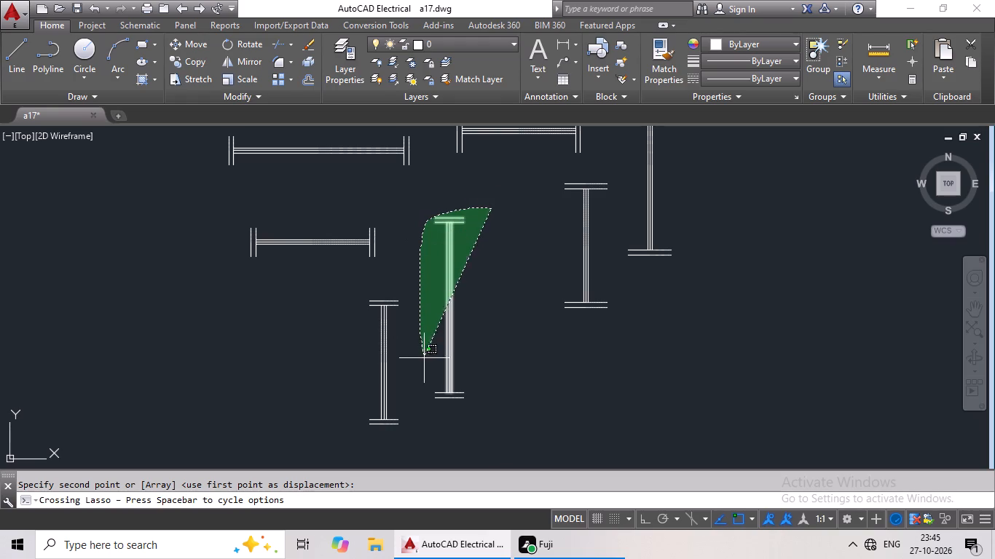
drag(425, 363, 492, 405)
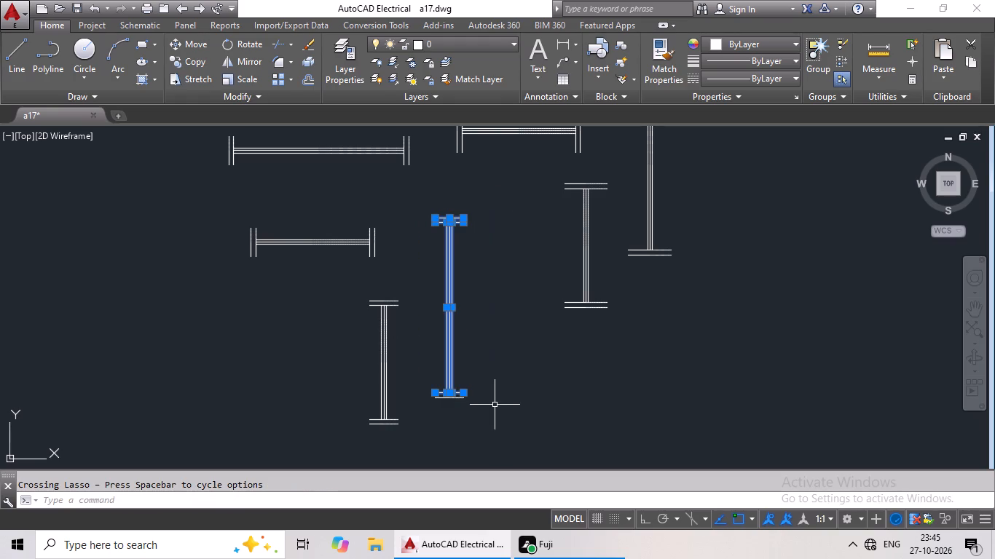
drag(513, 359, 436, 389)
click(192, 60)
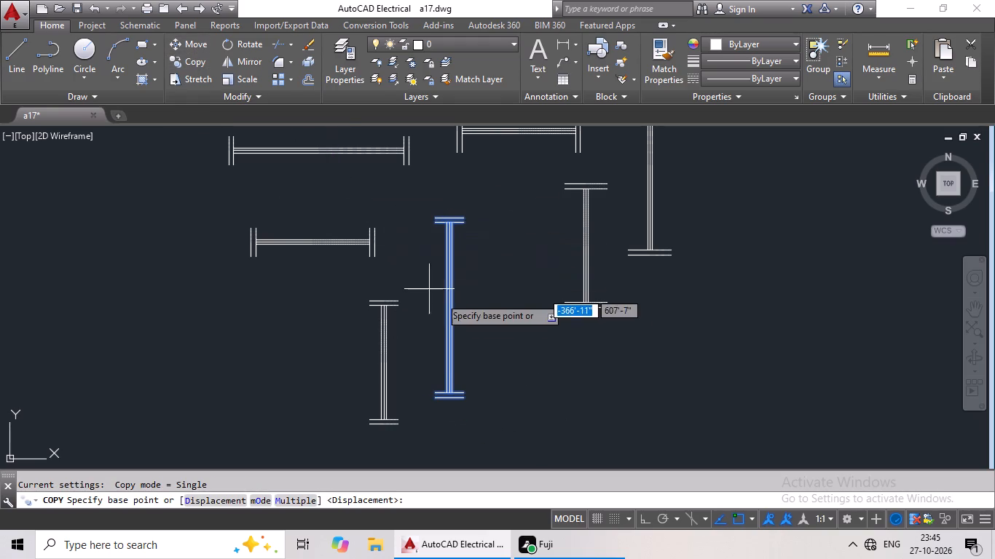
scroll(449, 309, up, 2)
click(448, 309)
scroll(179, 330, down, 1)
middle_drag(175, 331, 403, 235)
scroll(221, 324, down, 1)
middle_drag(245, 317, 445, 231)
middle_drag(186, 357, 377, 277)
scroll(245, 370, down, 2)
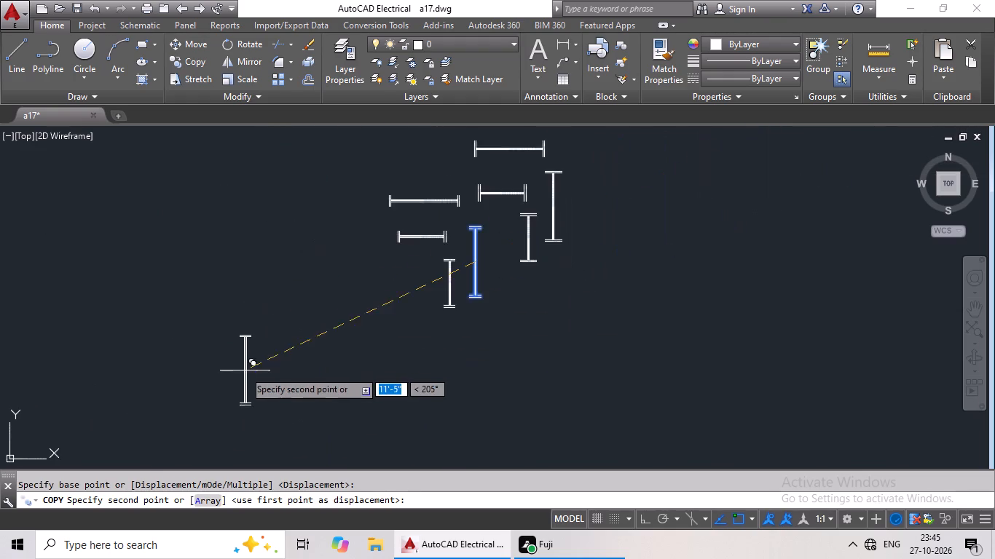
middle_drag(264, 360, 542, 234)
middle_drag(252, 373, 548, 253)
middle_drag(255, 349, 517, 242)
scroll(448, 326, down, 2)
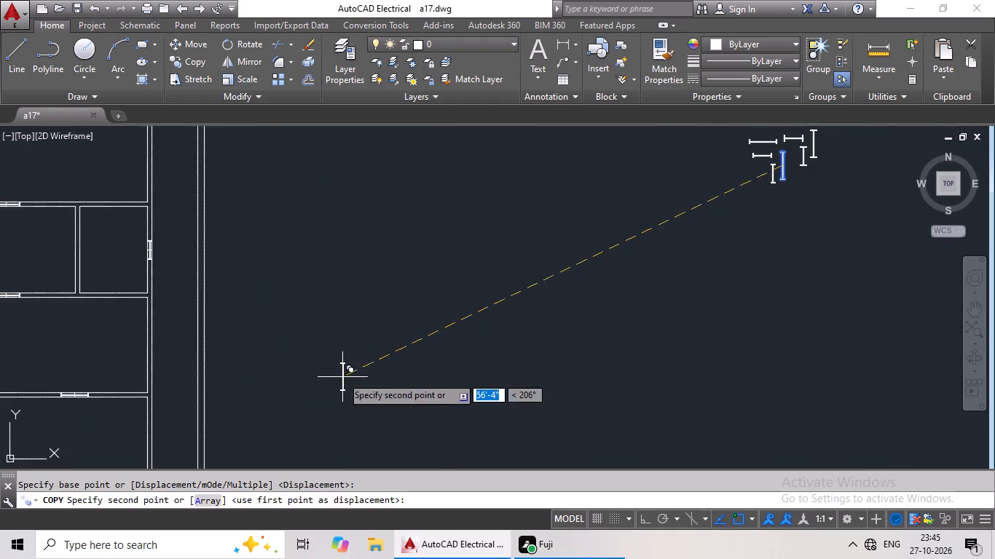
middle_drag(345, 374, 564, 265)
scroll(451, 324, down, 1)
middle_drag(453, 322, 629, 174)
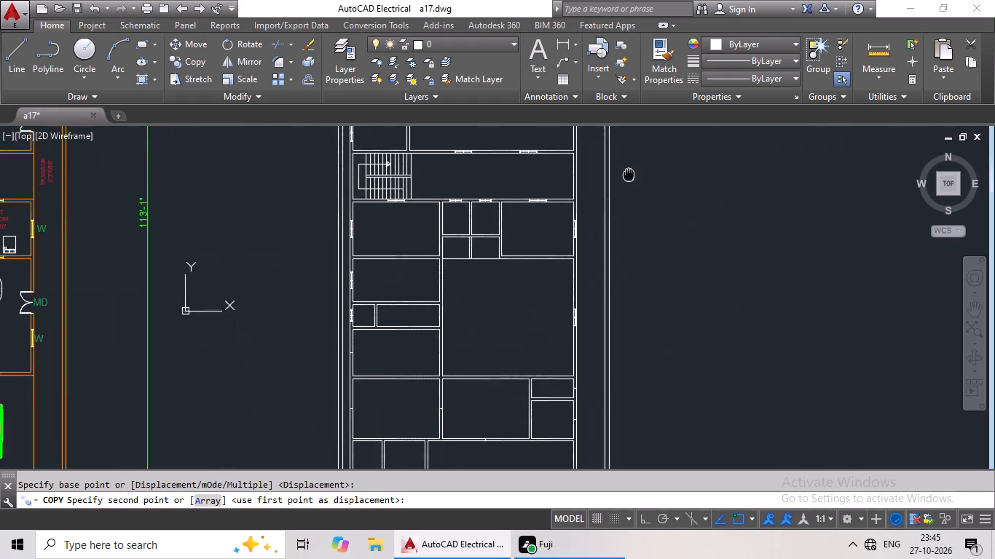
middle_drag(457, 360, 521, 279)
scroll(417, 277, up, 4)
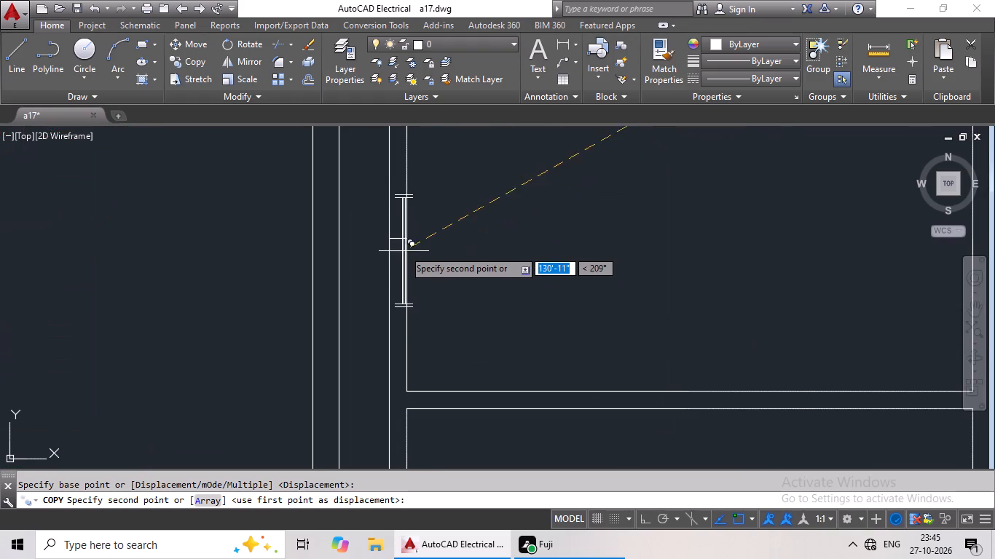
click(398, 237)
Copy the shorter narrow vertical window symbol by its centre onto the cross line in the right outer wall of the upper small room below the large hall.
scroll(551, 229, down, 4)
middle_drag(568, 227, 500, 234)
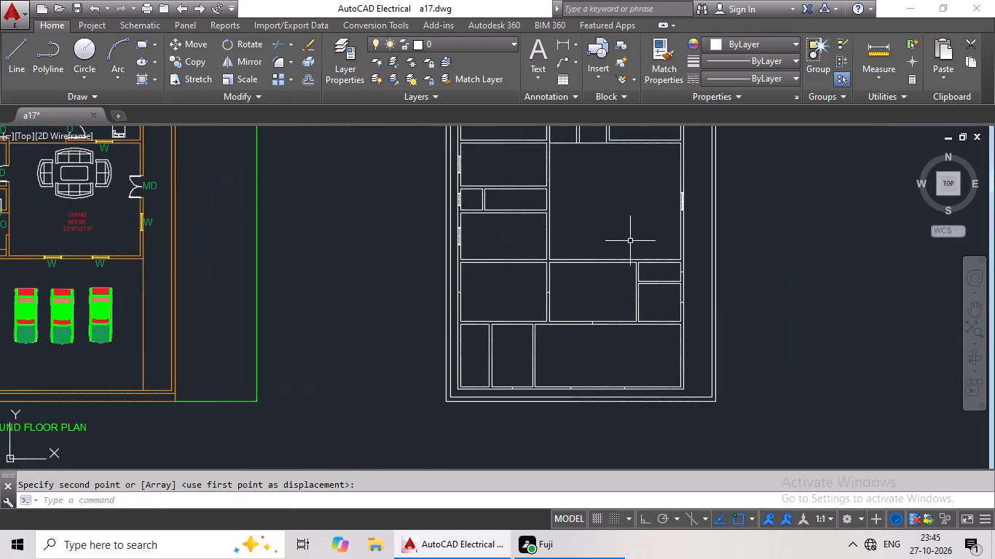
middle_drag(619, 239, 520, 259)
scroll(655, 234, down, 1)
middle_drag(724, 217, 614, 282)
middle_drag(693, 218, 619, 274)
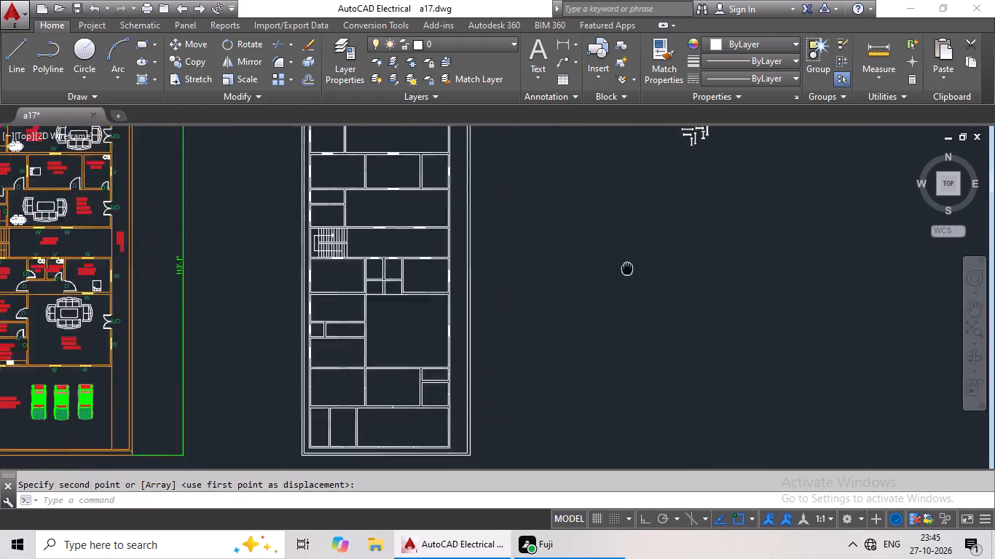
middle_drag(619, 274, 611, 280)
scroll(682, 242, down, 1)
middle_drag(689, 216, 628, 264)
scroll(601, 234, up, 5)
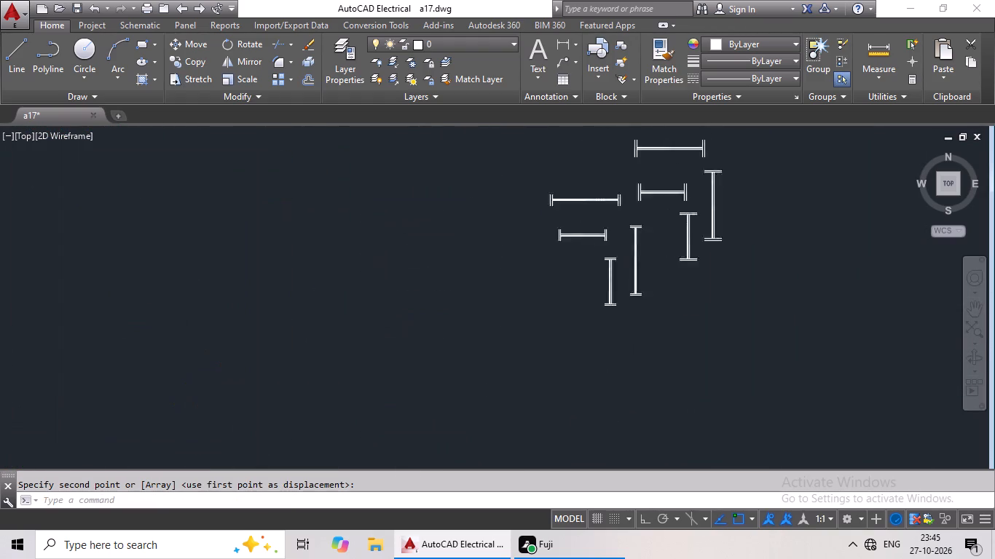
scroll(635, 246, up, 2)
drag(610, 259, 567, 406)
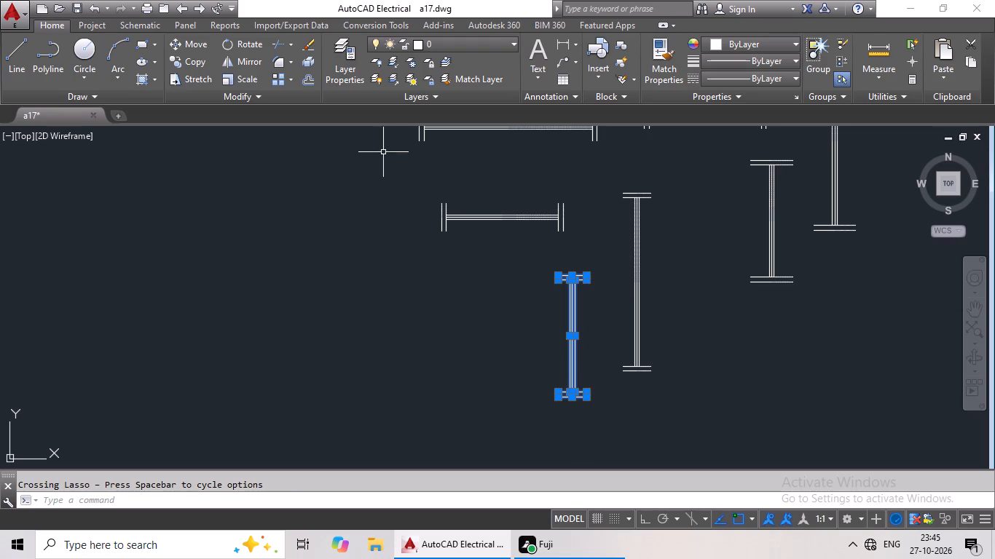
click(179, 55)
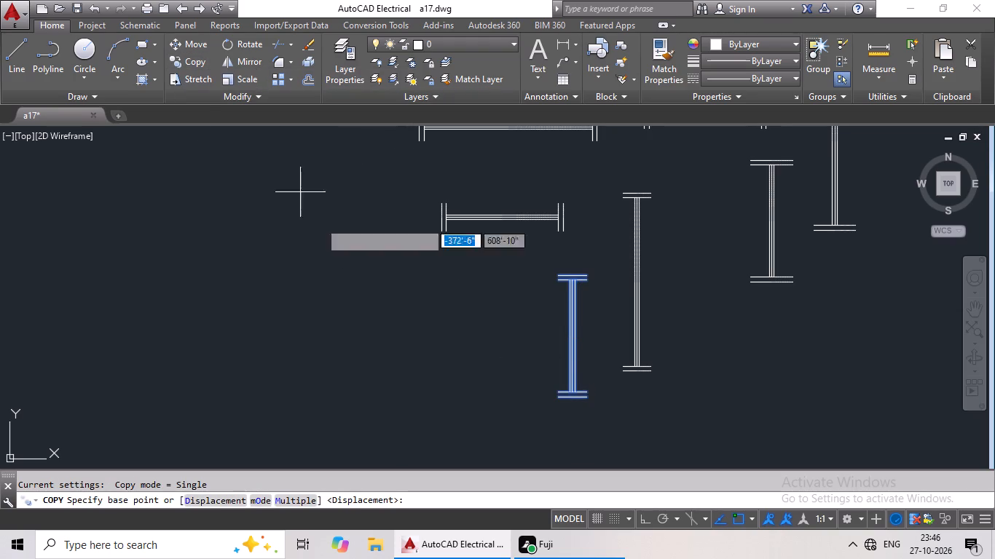
scroll(570, 333, up, 2)
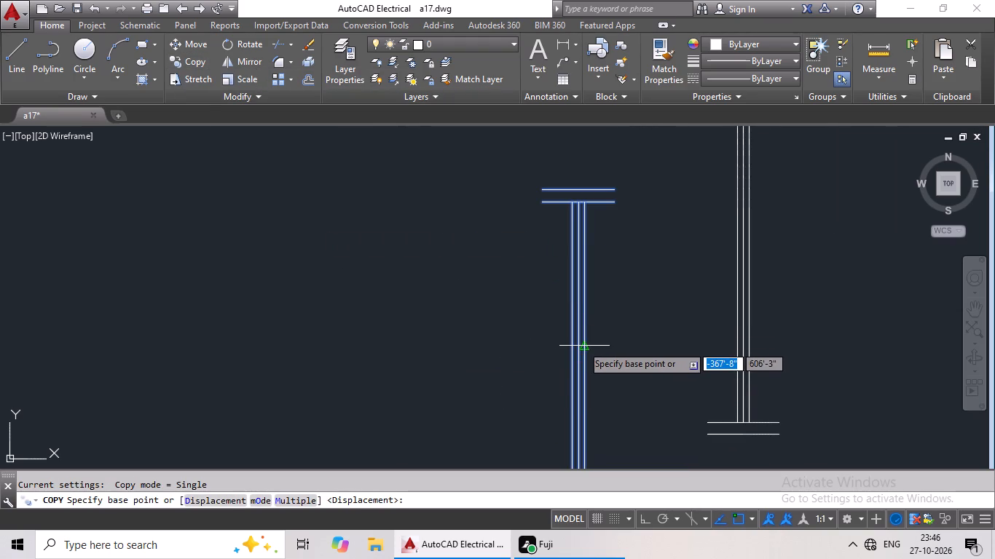
click(577, 346)
scroll(407, 370, down, 3)
middle_drag(353, 383, 508, 258)
scroll(424, 349, down, 2)
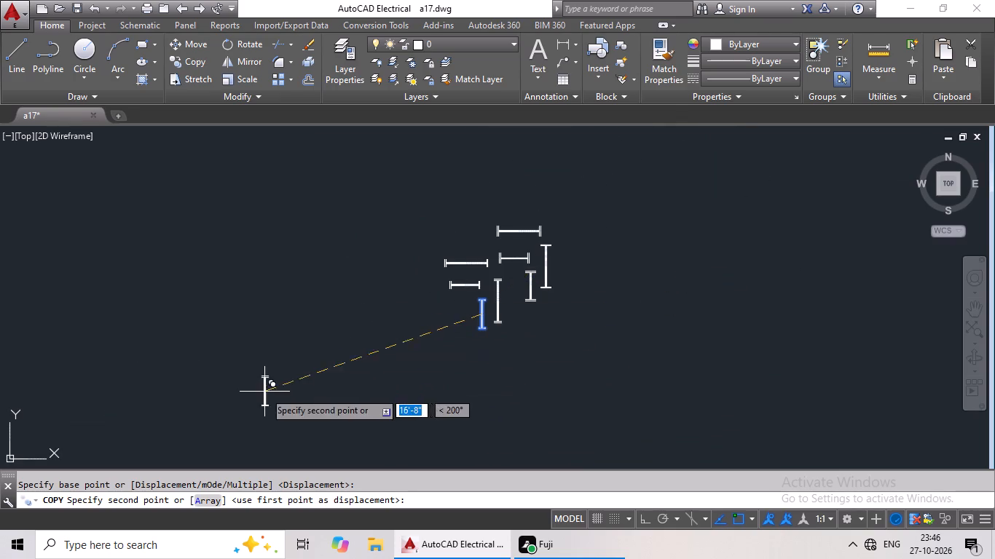
middle_drag(277, 384, 433, 286)
scroll(437, 285, down, 3)
middle_drag(371, 333, 473, 263)
middle_drag(465, 312, 554, 242)
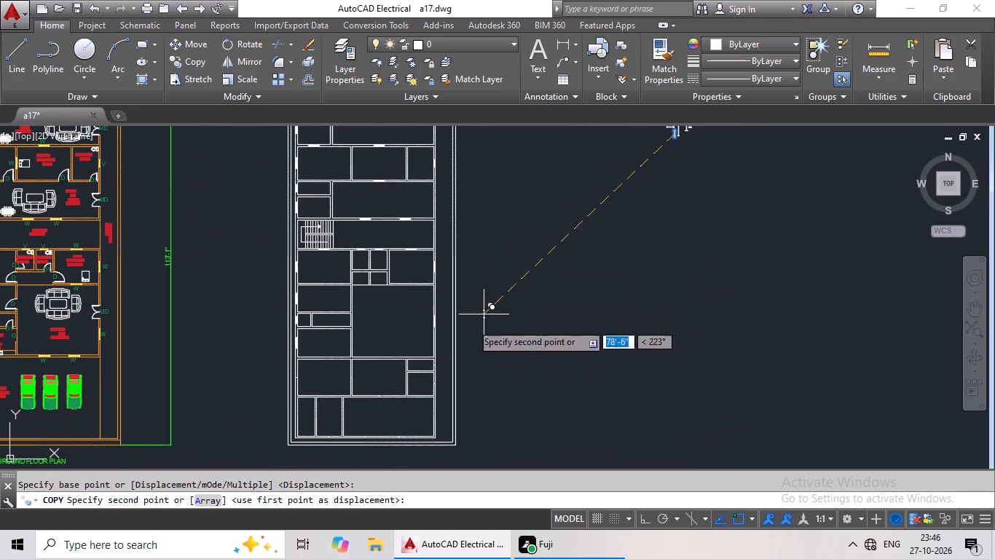
scroll(441, 381, up, 4)
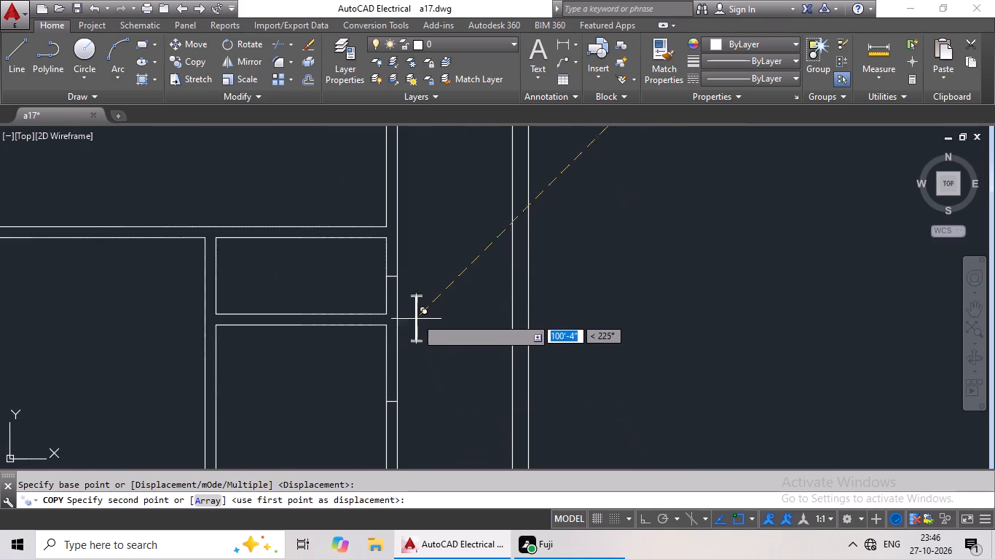
scroll(391, 274, up, 5)
click(382, 281)
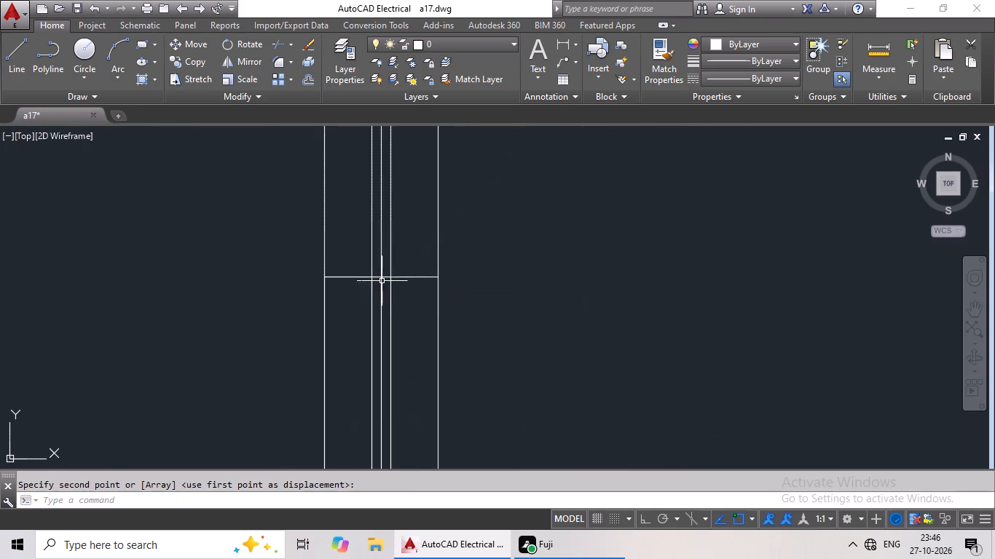
Copy the longer narrow vertical window symbol by its centre onto the cross line in the wall between the left and middle rooms below the large hall.
scroll(506, 271, down, 4)
middle_drag(548, 281, 578, 204)
scroll(589, 216, down, 1)
middle_drag(589, 241, 339, 311)
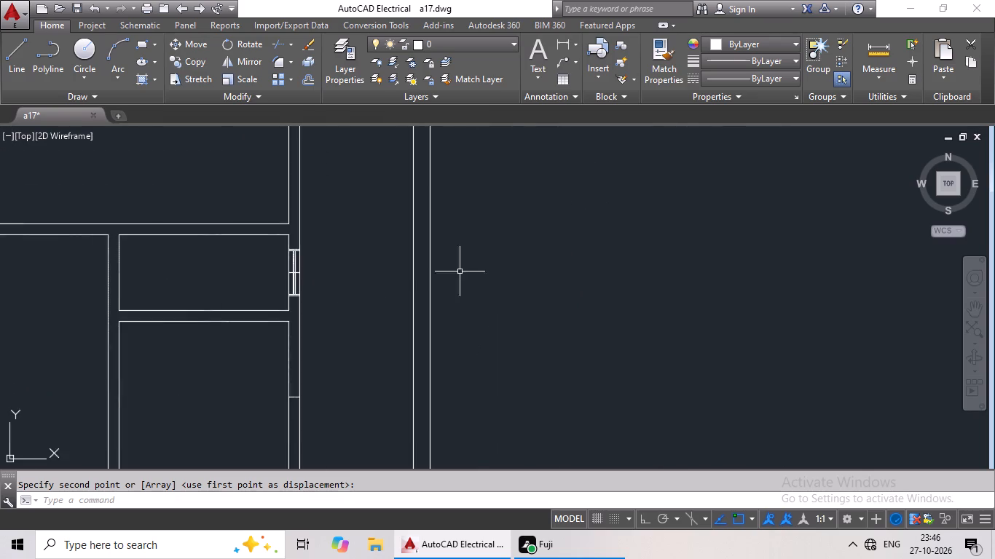
scroll(537, 242, down, 2)
middle_drag(597, 222, 515, 308)
scroll(634, 247, down, 2)
middle_drag(649, 233, 526, 357)
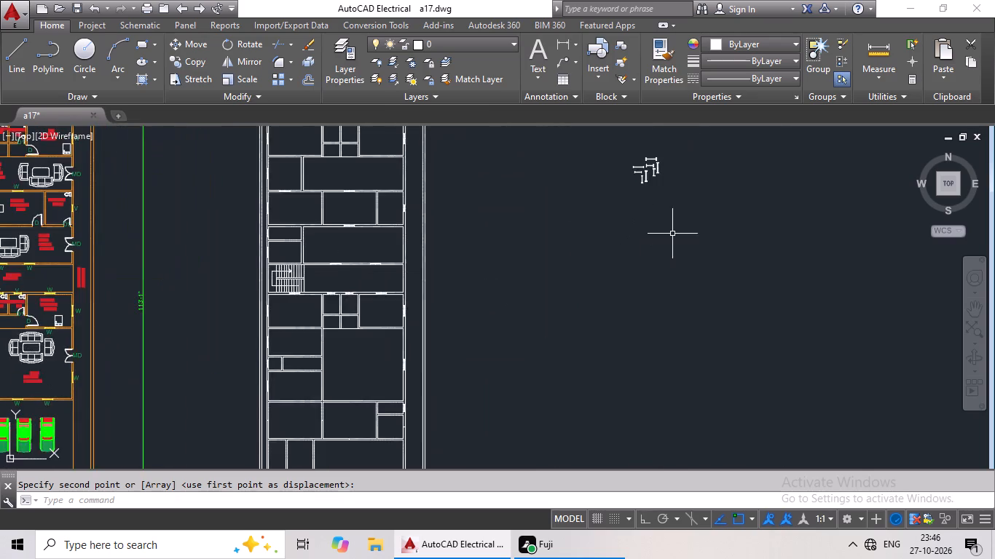
middle_drag(664, 243, 609, 312)
scroll(594, 249, up, 6)
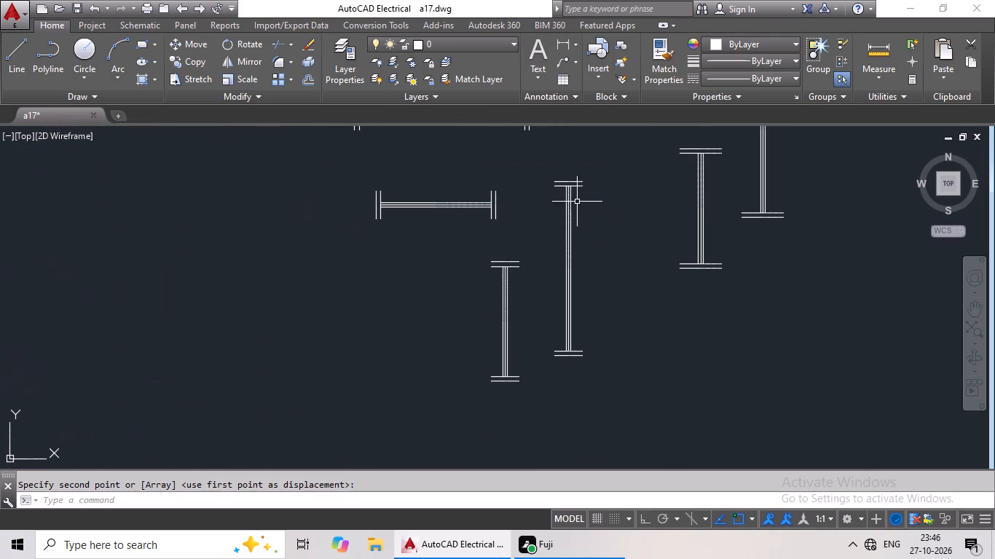
drag(626, 177, 588, 397)
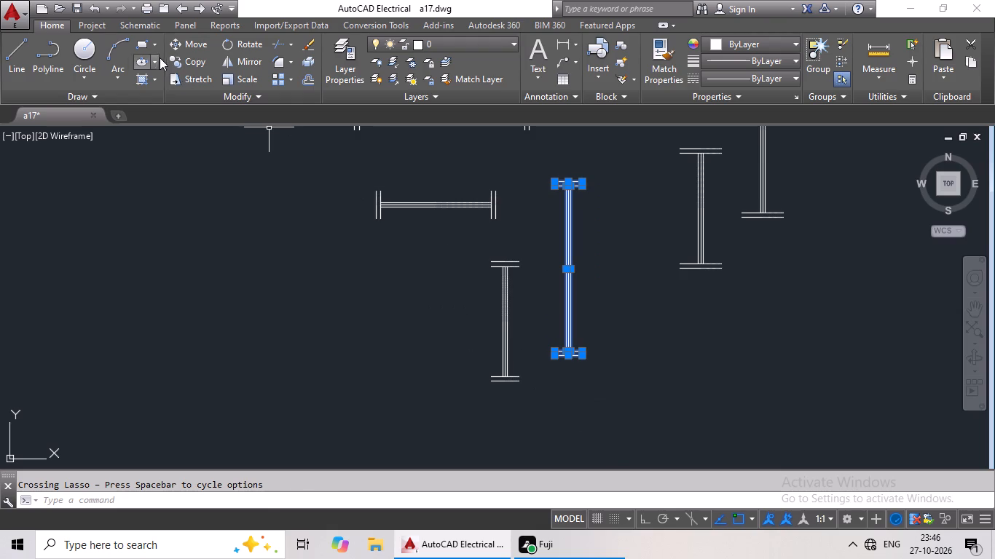
click(182, 59)
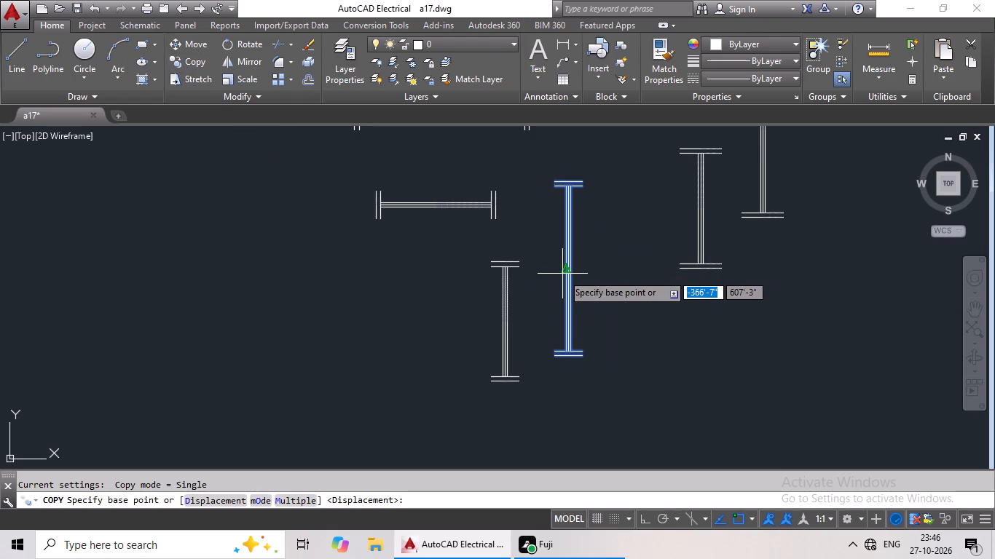
scroll(562, 274, up, 2)
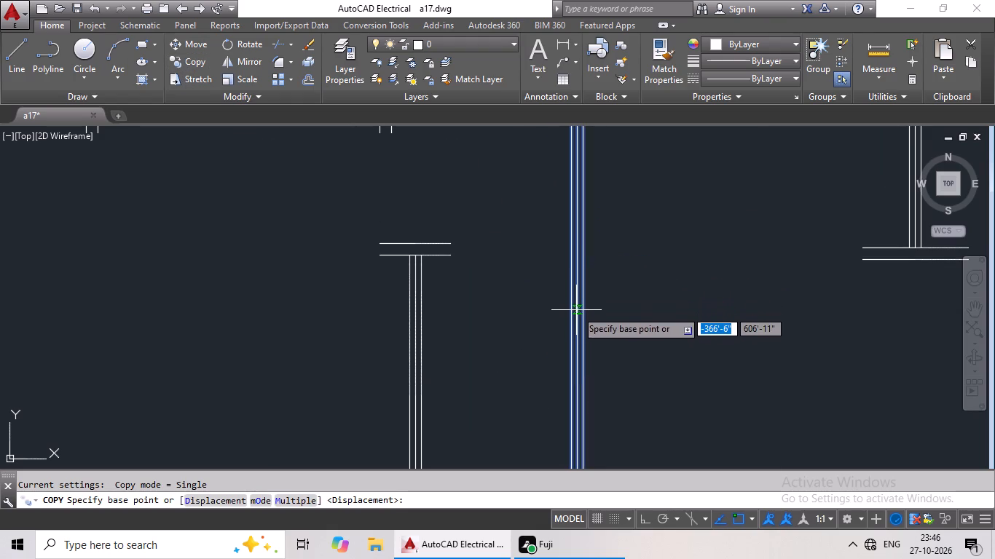
scroll(576, 312, up, 2)
scroll(576, 311, down, 3)
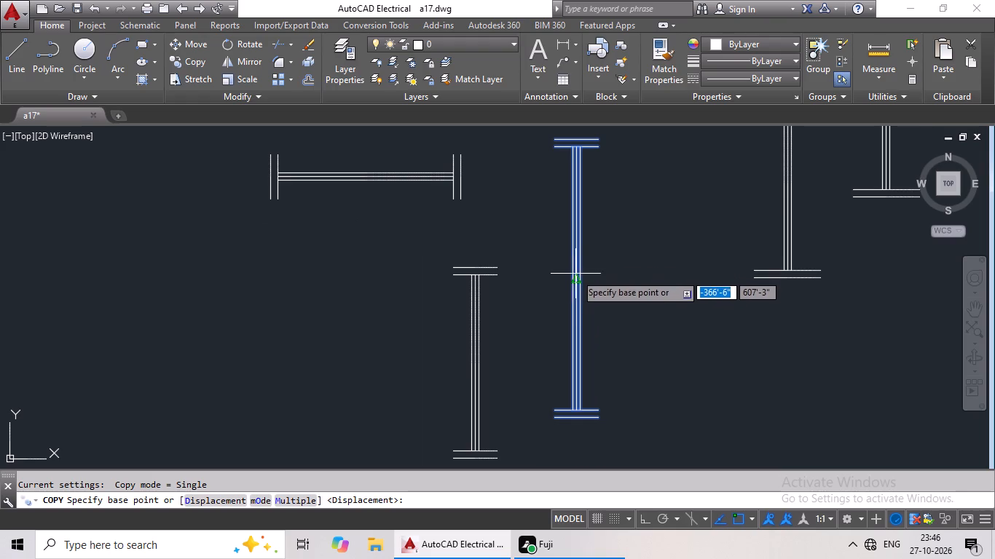
click(577, 276)
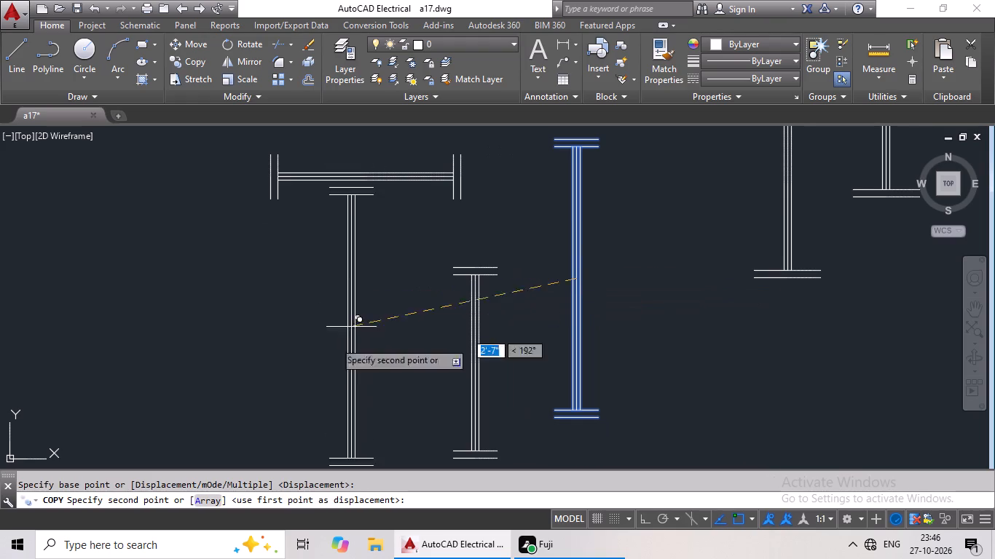
scroll(347, 336, down, 3)
middle_drag(333, 336, 481, 259)
scroll(455, 289, down, 3)
middle_drag(380, 325, 503, 250)
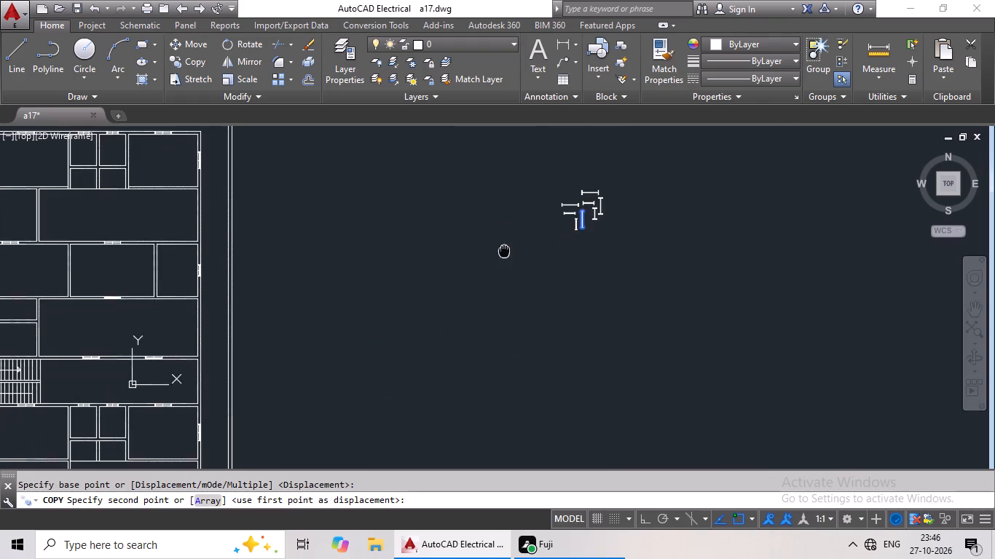
scroll(476, 277, down, 1)
middle_drag(300, 413, 412, 323)
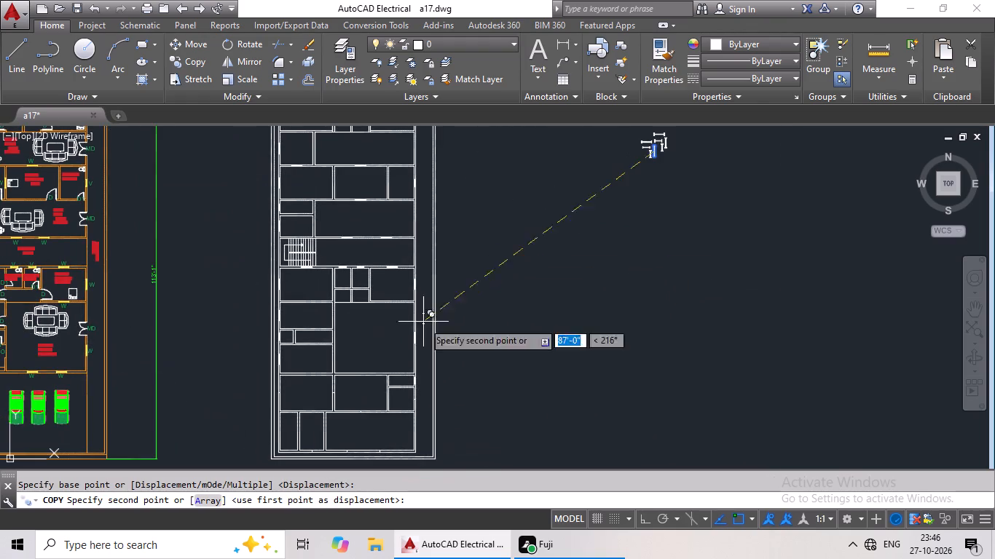
middle_drag(410, 359, 436, 326)
scroll(363, 367, up, 5)
click(320, 312)
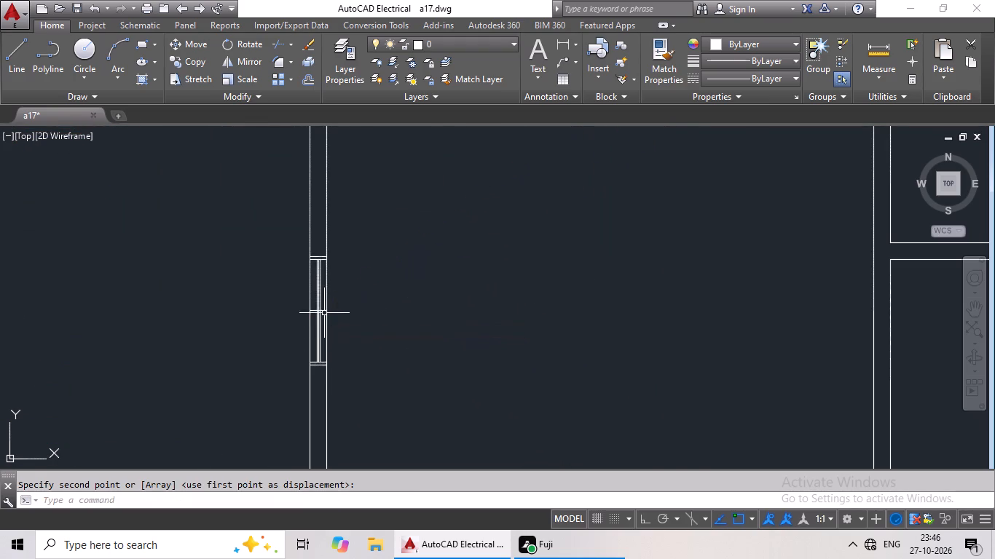
Copy the longer narrow vertical window symbol by its centre onto the cross line in the right outer wall of the lower small room below the large hall.
scroll(487, 319, down, 3)
middle_drag(550, 317, 373, 317)
scroll(559, 293, down, 2)
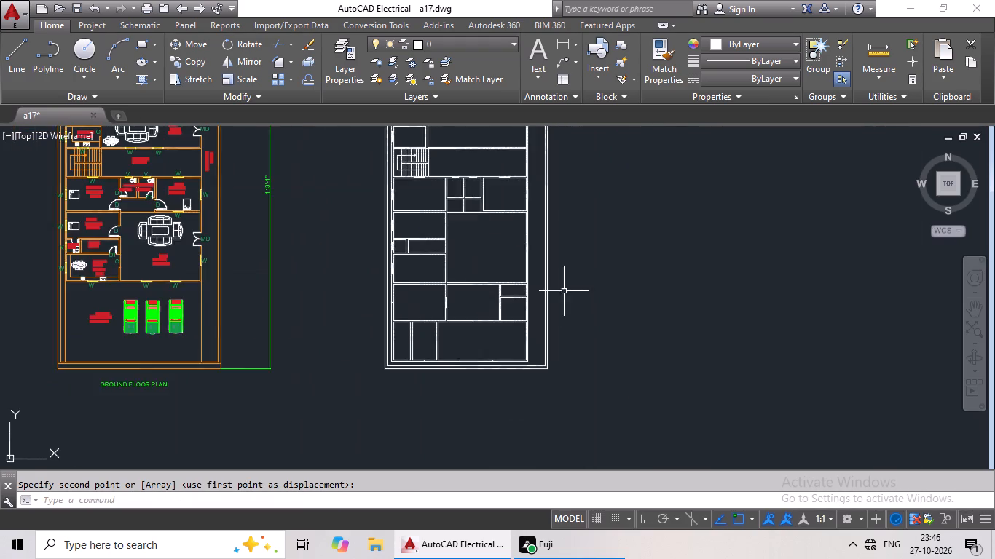
middle_drag(652, 269, 366, 354)
scroll(544, 242, down, 2)
middle_drag(572, 229, 538, 259)
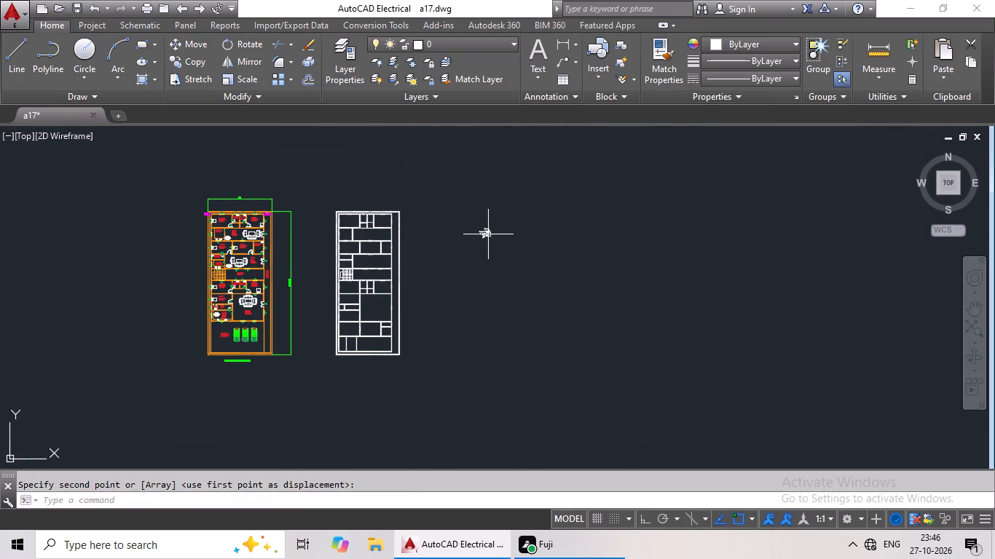
scroll(485, 234, up, 6)
drag(467, 204, 433, 237)
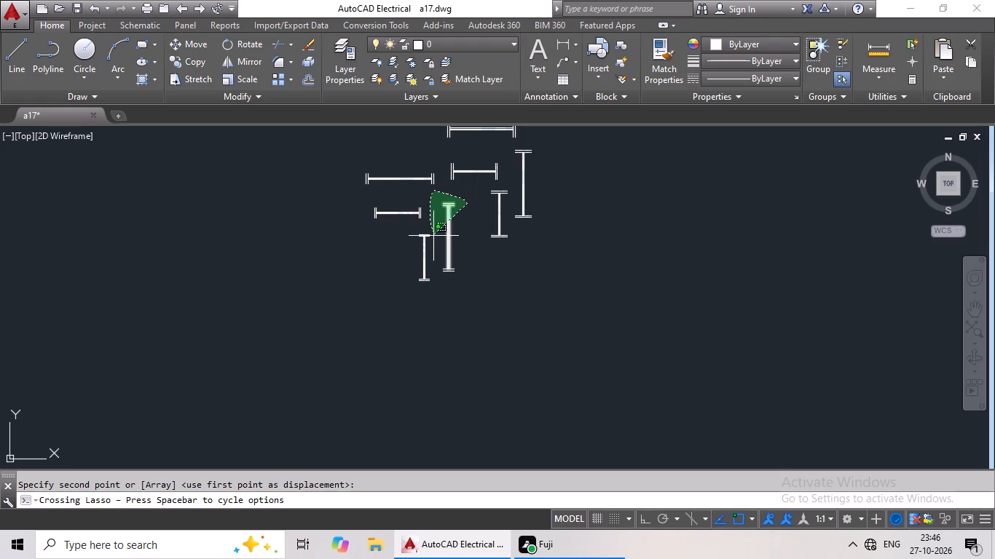
drag(433, 237, 482, 283)
click(181, 63)
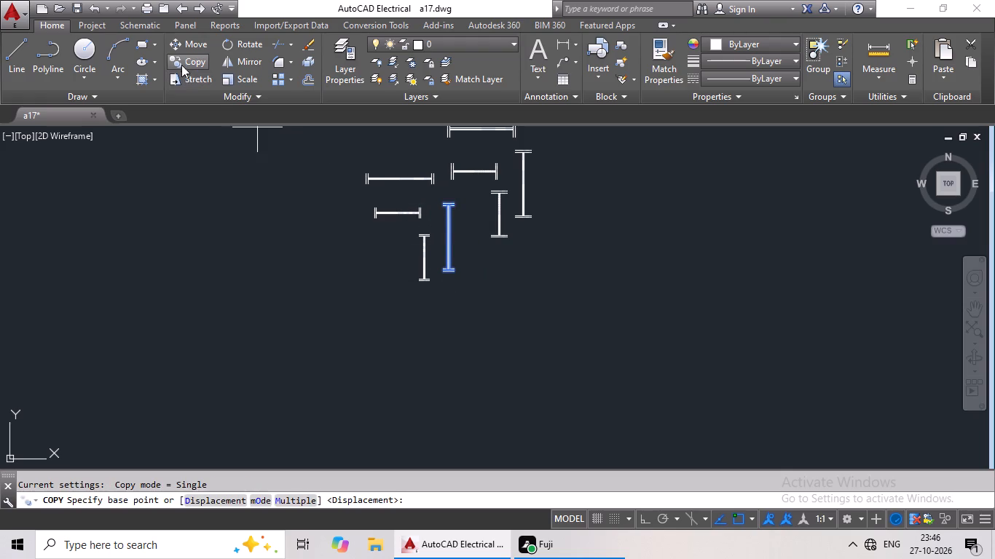
scroll(448, 235, up, 4)
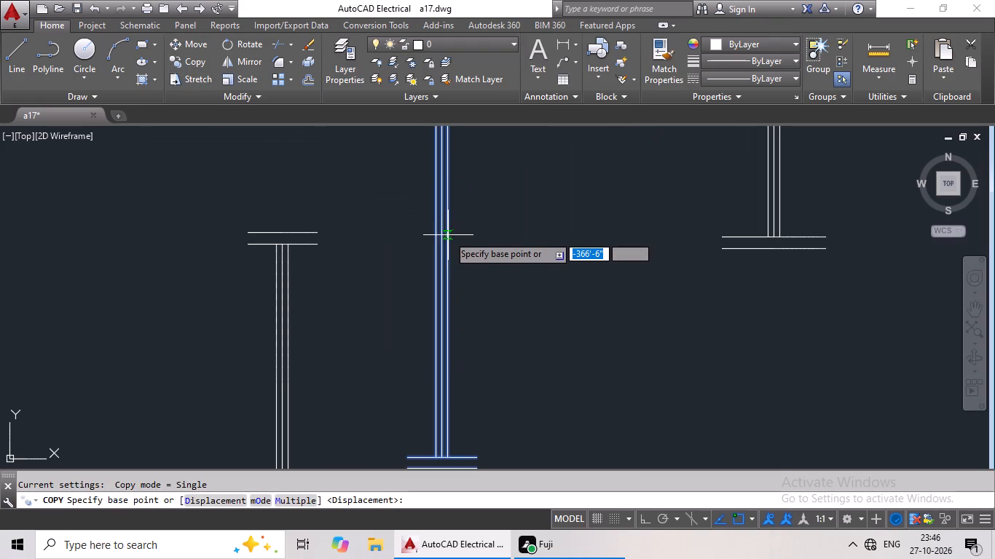
click(443, 246)
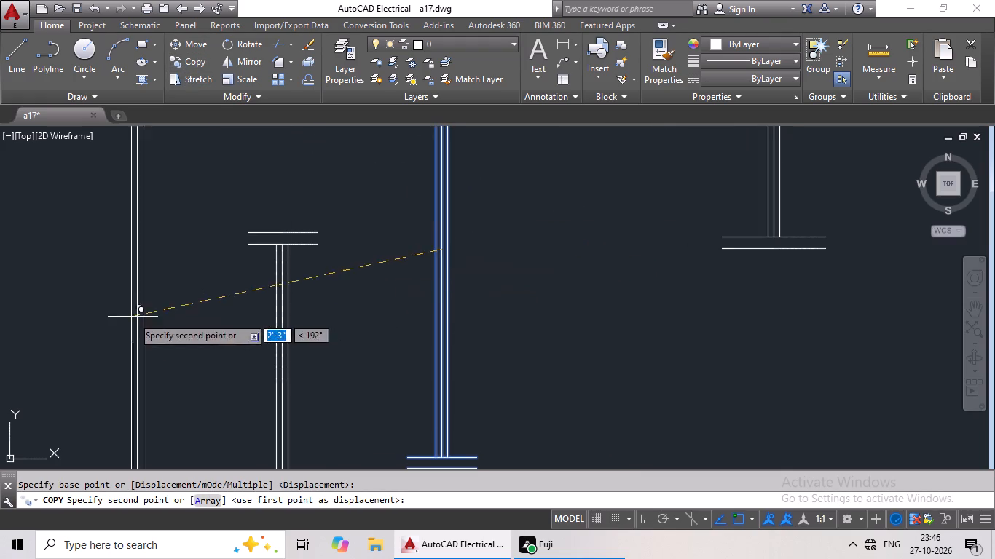
scroll(133, 317, down, 4)
middle_drag(167, 300, 452, 162)
middle_drag(326, 272, 646, 127)
scroll(466, 278, down, 2)
middle_drag(474, 281, 691, 159)
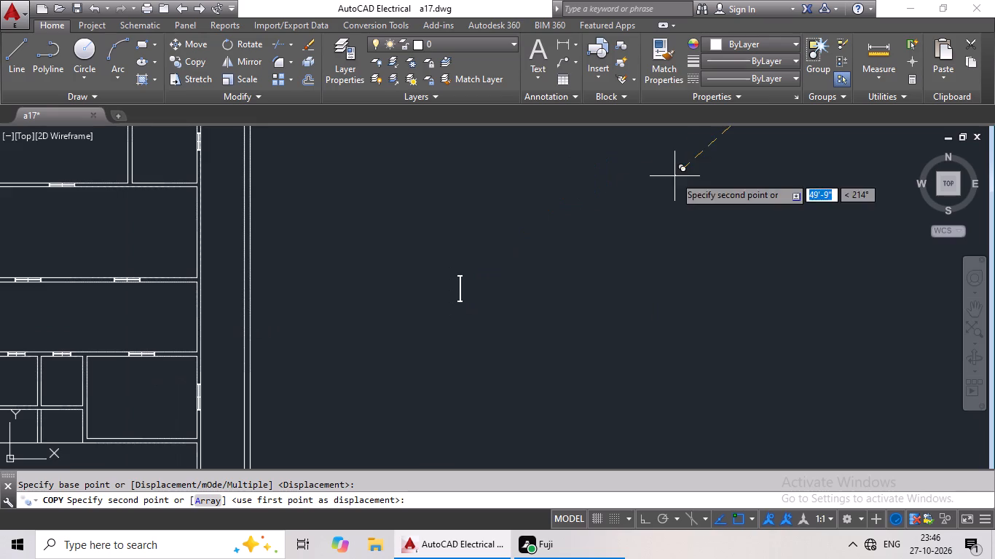
middle_drag(554, 233, 779, 90)
middle_drag(610, 250, 707, 139)
middle_drag(611, 260, 699, 123)
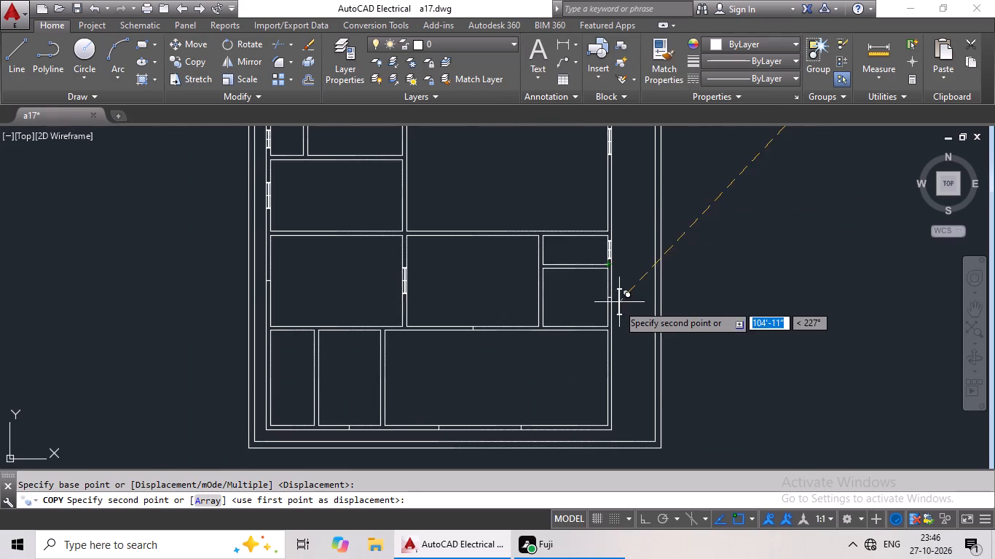
scroll(609, 304, up, 4)
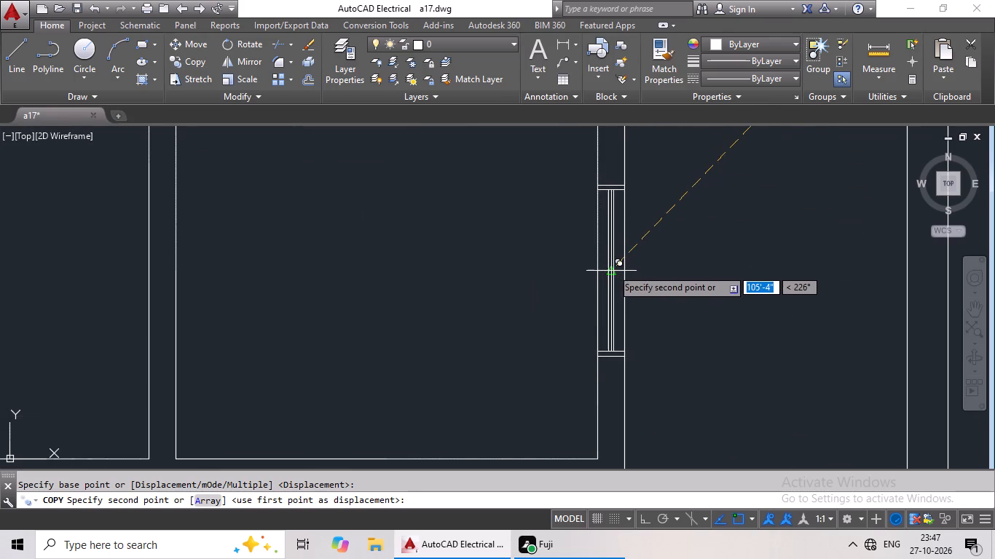
click(615, 273)
Copy the longer narrow vertical window symbol by its centre onto the cross line in the left outer wall of the left room above the bottom row.
scroll(669, 253, down, 2)
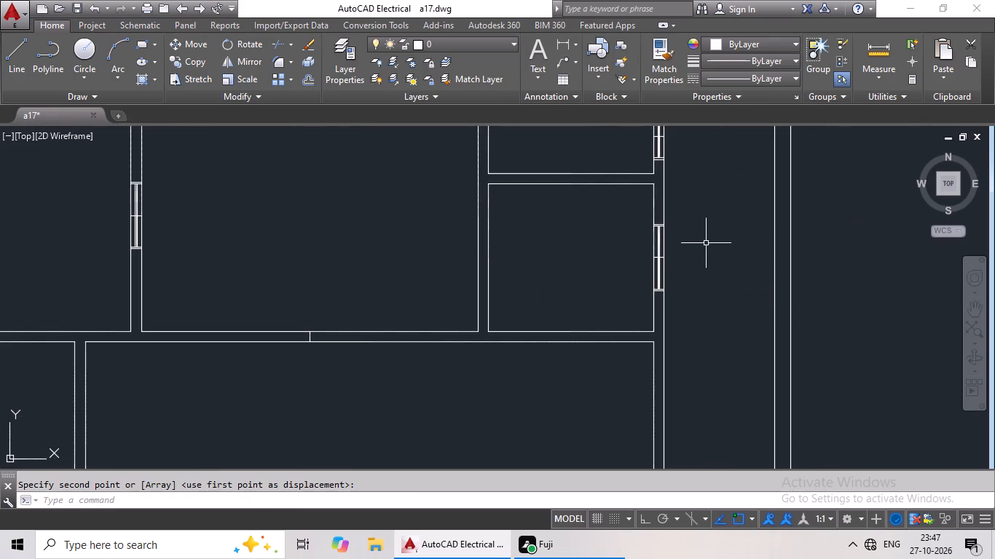
middle_drag(706, 242, 427, 288)
scroll(497, 250, down, 3)
middle_drag(614, 243, 497, 274)
scroll(626, 215, down, 2)
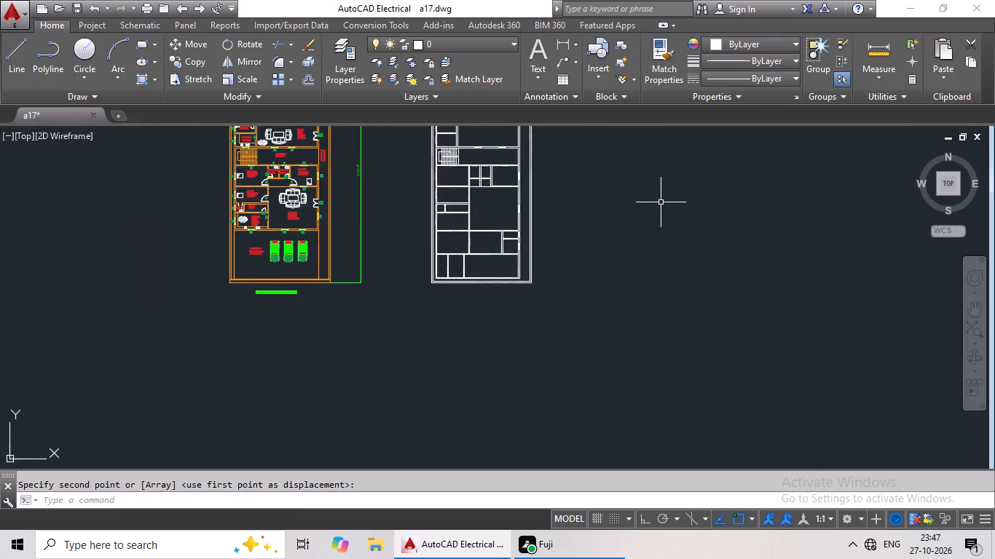
middle_drag(651, 212, 579, 269)
middle_drag(676, 221, 631, 262)
scroll(558, 188, up, 4)
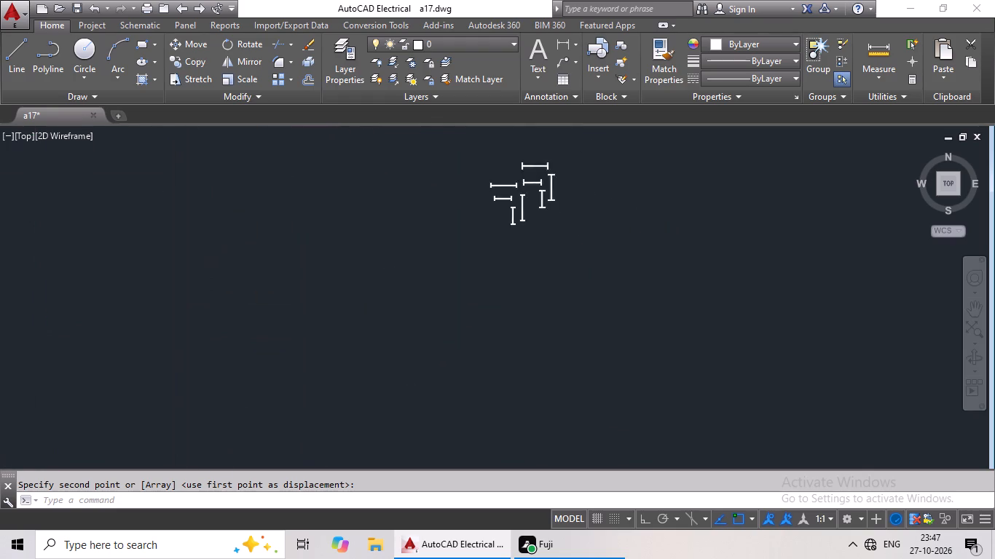
scroll(538, 189, up, 2)
drag(468, 204, 450, 346)
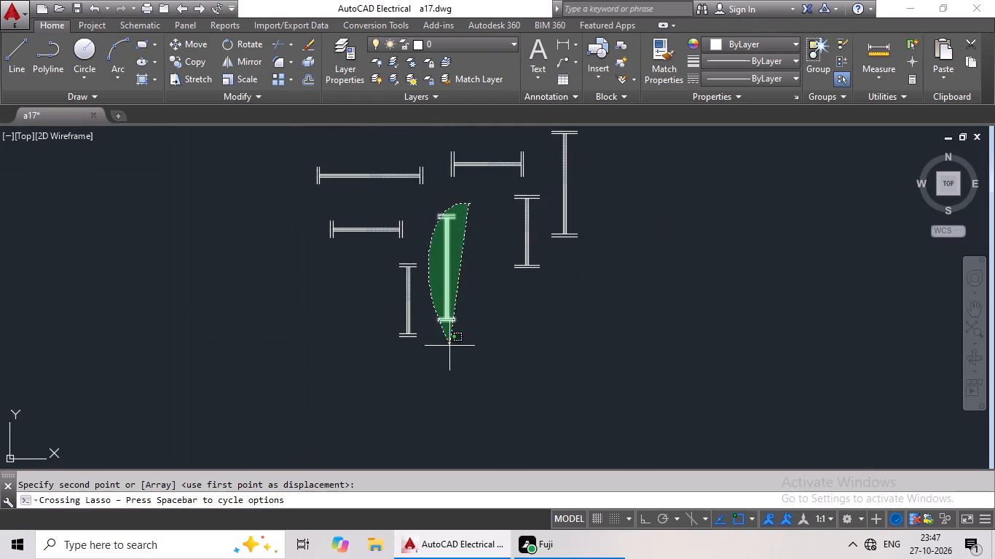
drag(450, 346, 489, 349)
click(194, 58)
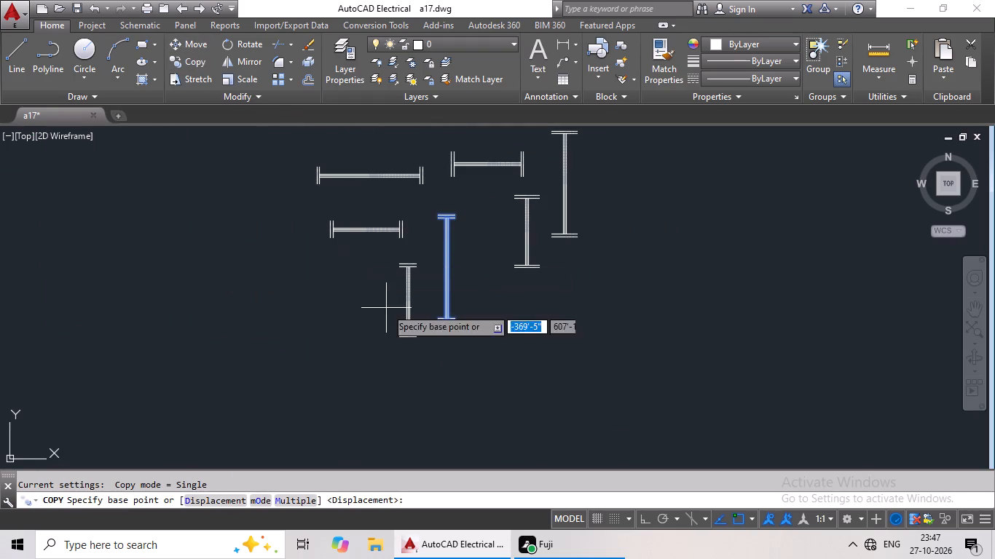
scroll(447, 269, up, 4)
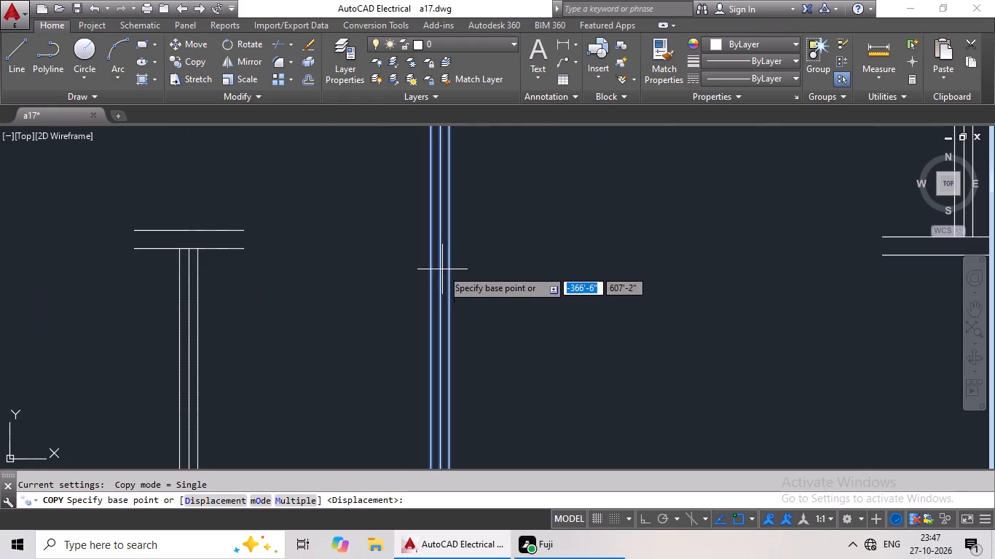
drag(441, 256, 431, 259)
scroll(260, 264, down, 4)
middle_drag(194, 263, 464, 207)
scroll(308, 261, down, 2)
middle_drag(327, 255, 494, 219)
middle_drag(346, 279, 544, 223)
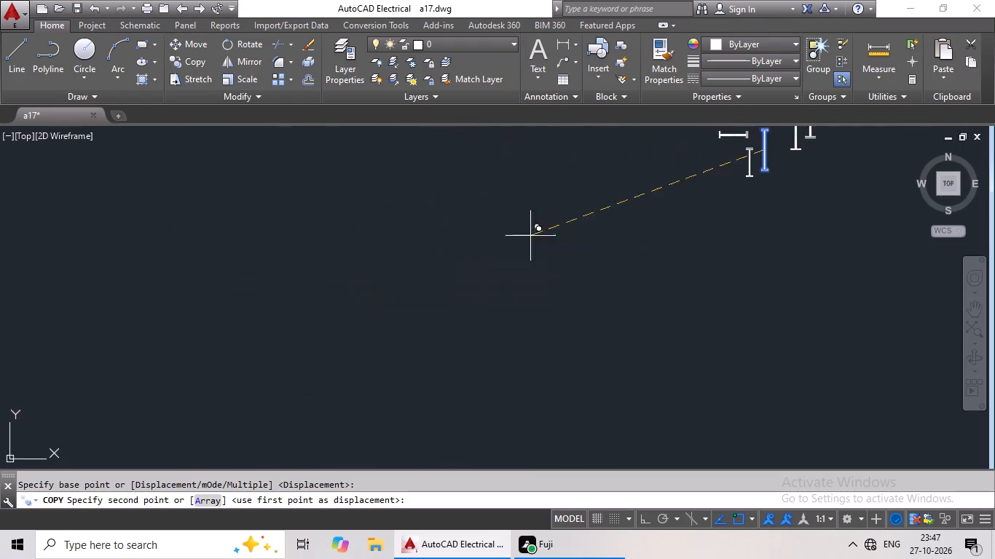
middle_drag(288, 324, 535, 234)
middle_drag(270, 315, 526, 207)
middle_drag(420, 268, 618, 177)
middle_drag(425, 285, 497, 203)
middle_drag(426, 273, 515, 182)
middle_drag(445, 301, 509, 197)
middle_drag(457, 285, 495, 197)
middle_drag(502, 231, 530, 161)
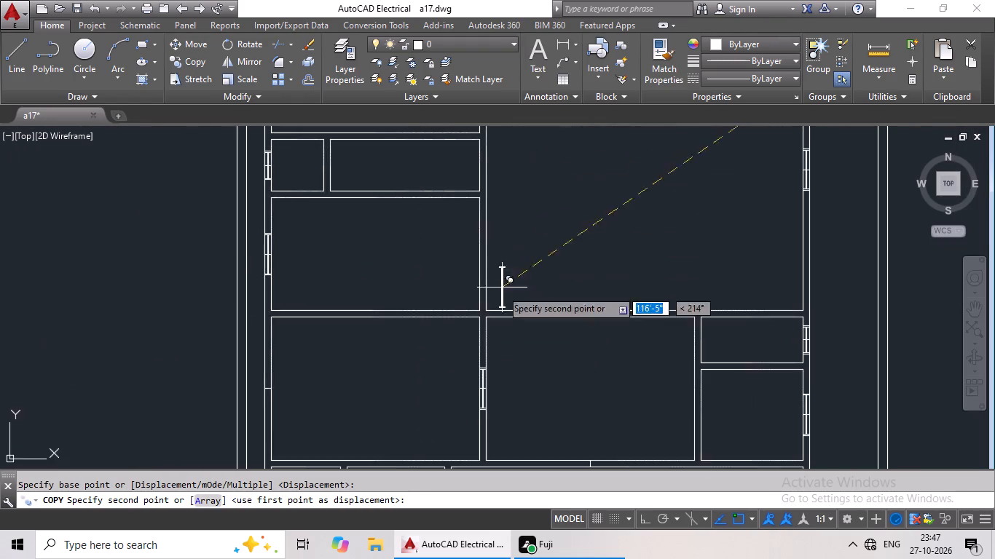
middle_drag(519, 257, 539, 205)
middle_drag(559, 256, 571, 160)
scroll(579, 322, down, 1)
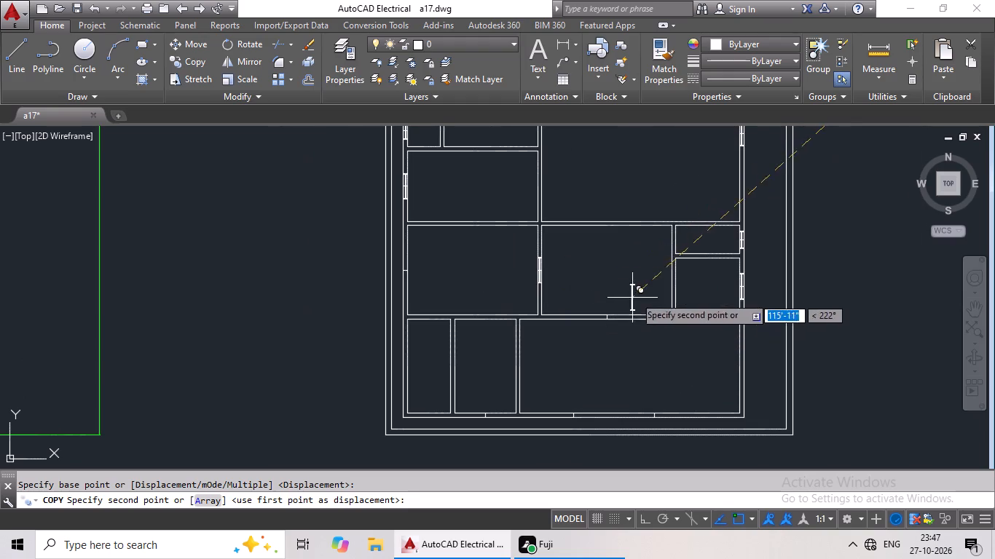
scroll(401, 272, up, 5)
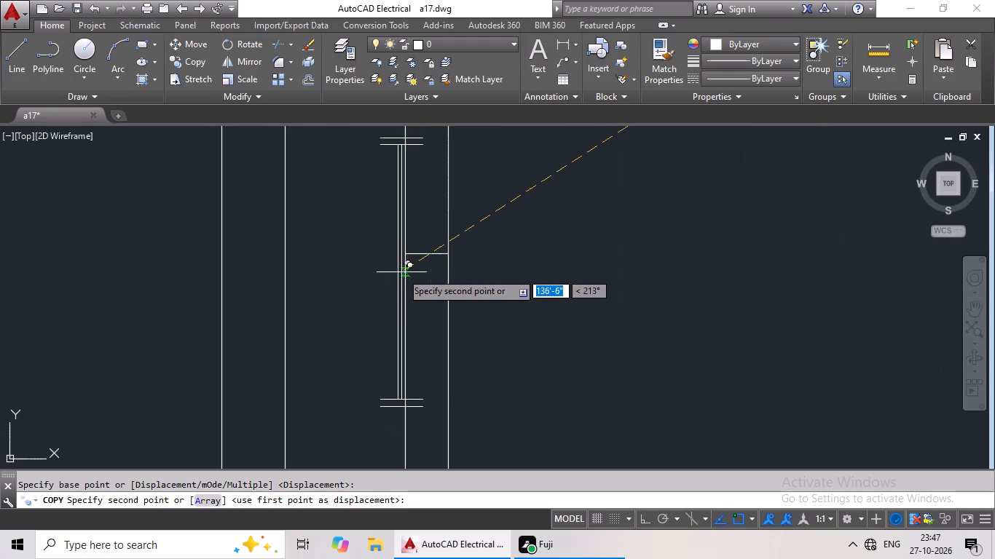
click(427, 257)
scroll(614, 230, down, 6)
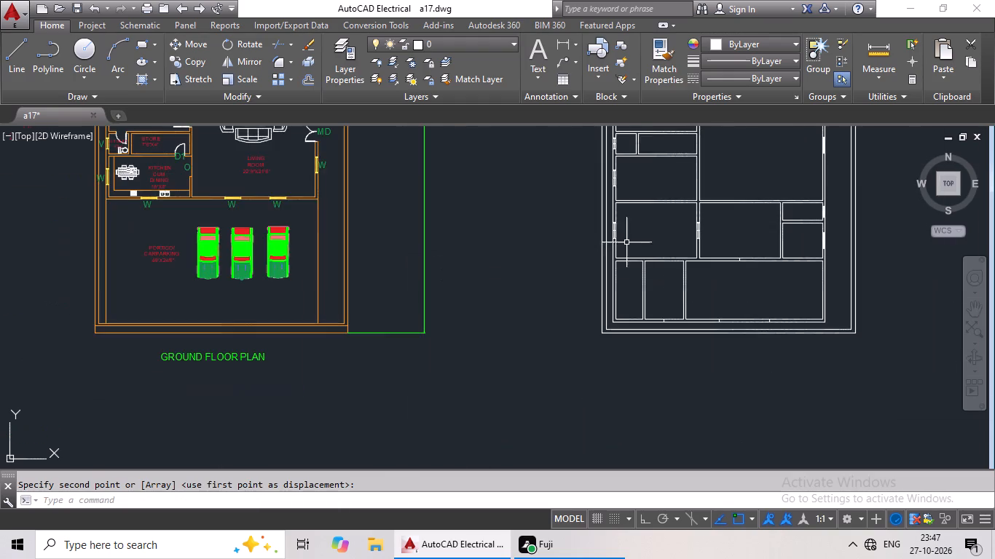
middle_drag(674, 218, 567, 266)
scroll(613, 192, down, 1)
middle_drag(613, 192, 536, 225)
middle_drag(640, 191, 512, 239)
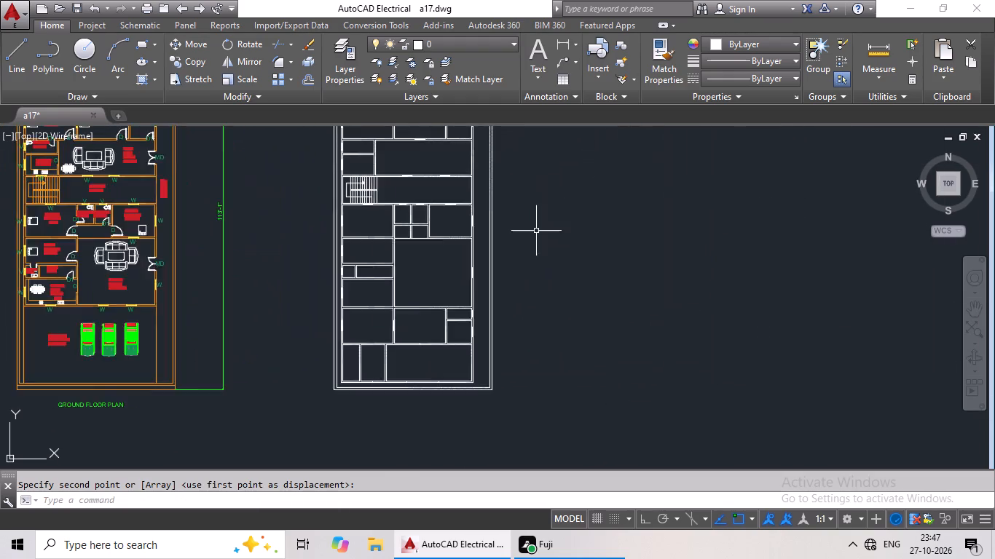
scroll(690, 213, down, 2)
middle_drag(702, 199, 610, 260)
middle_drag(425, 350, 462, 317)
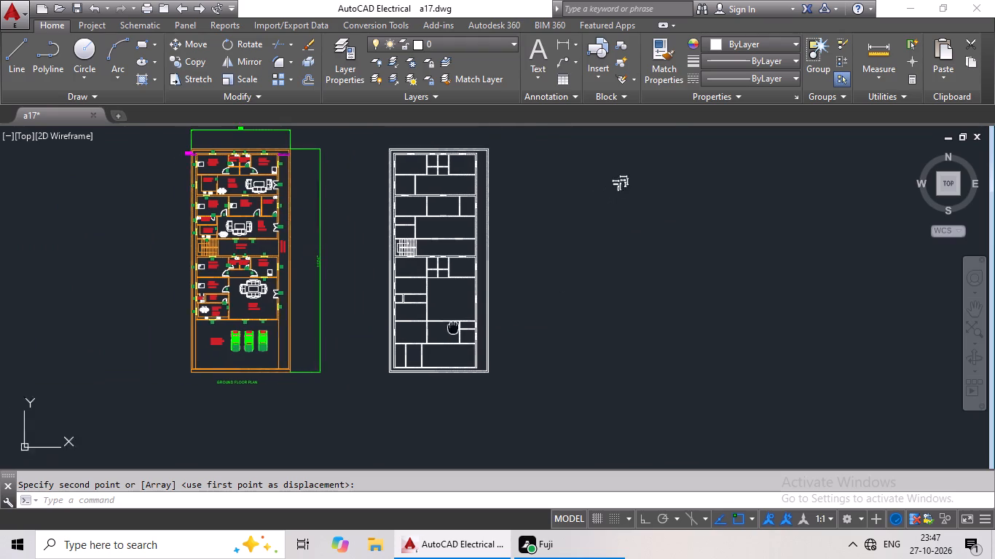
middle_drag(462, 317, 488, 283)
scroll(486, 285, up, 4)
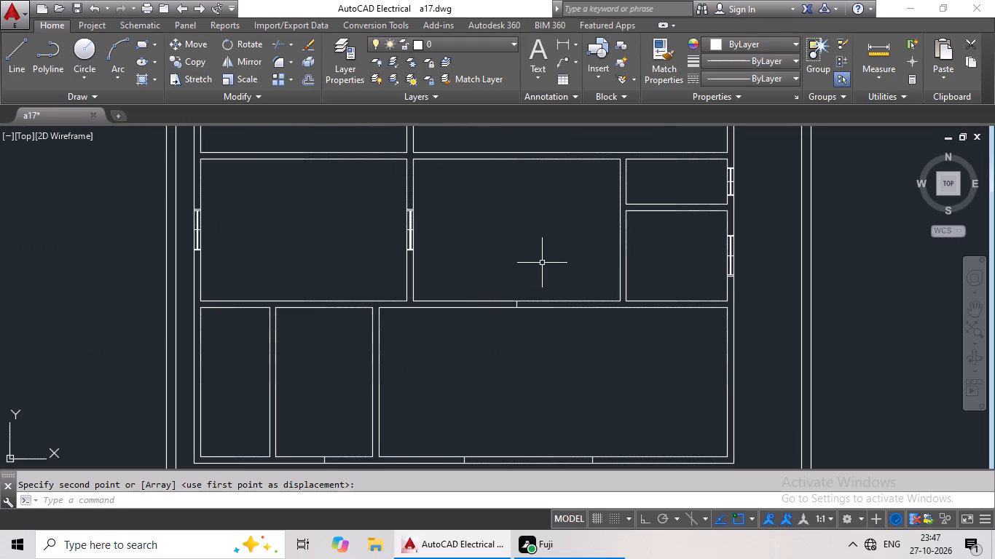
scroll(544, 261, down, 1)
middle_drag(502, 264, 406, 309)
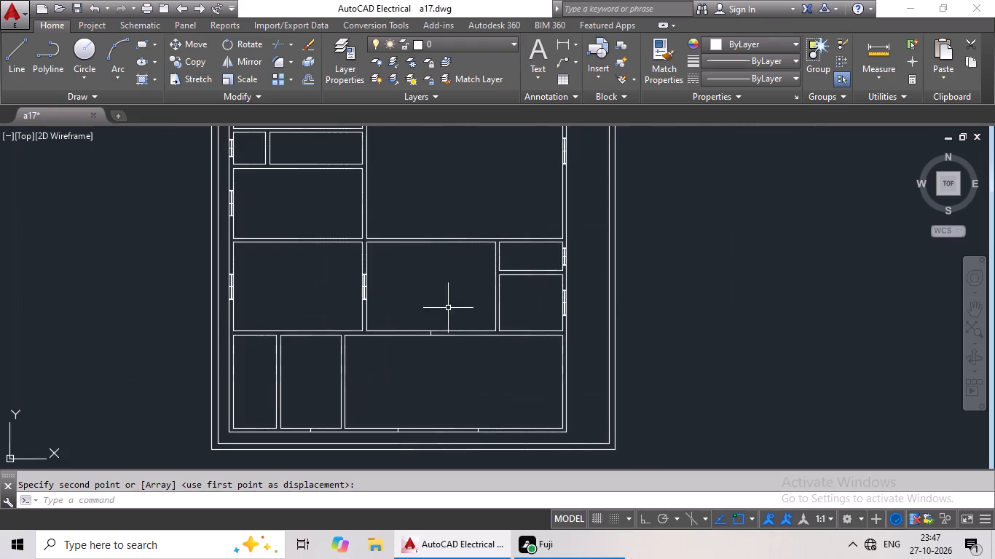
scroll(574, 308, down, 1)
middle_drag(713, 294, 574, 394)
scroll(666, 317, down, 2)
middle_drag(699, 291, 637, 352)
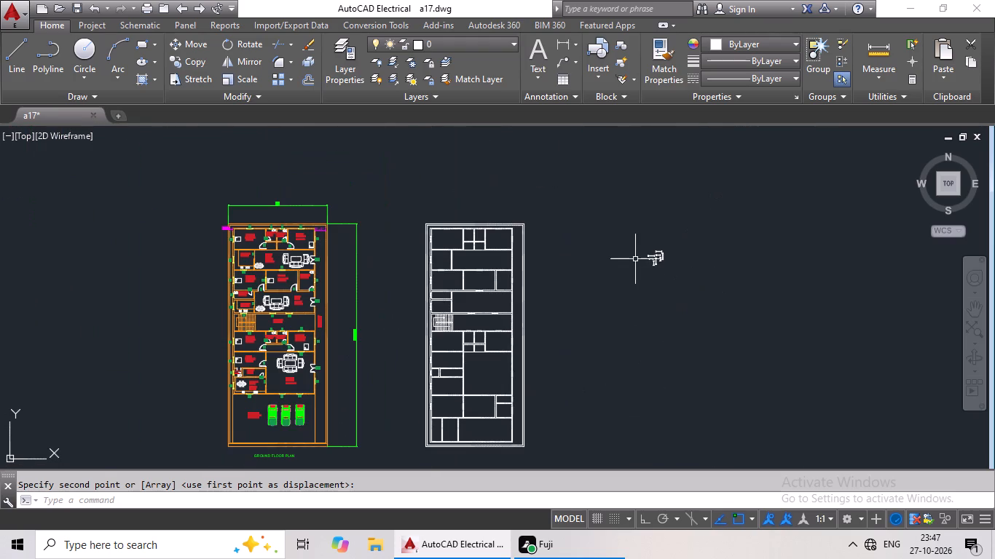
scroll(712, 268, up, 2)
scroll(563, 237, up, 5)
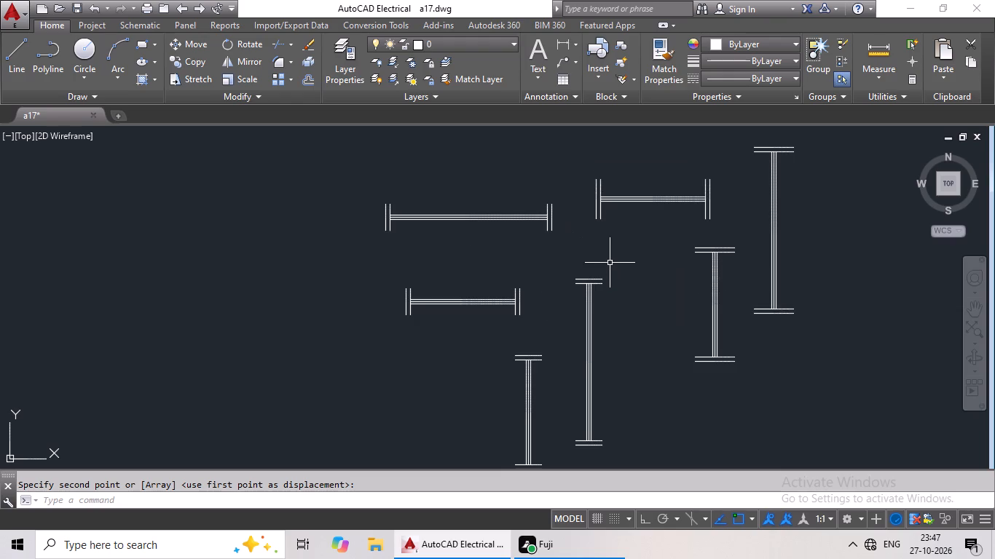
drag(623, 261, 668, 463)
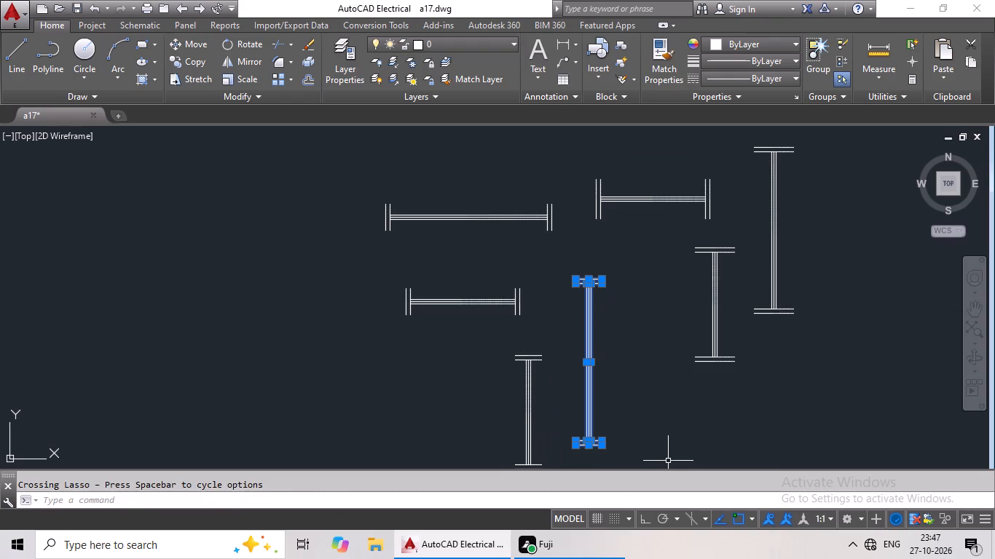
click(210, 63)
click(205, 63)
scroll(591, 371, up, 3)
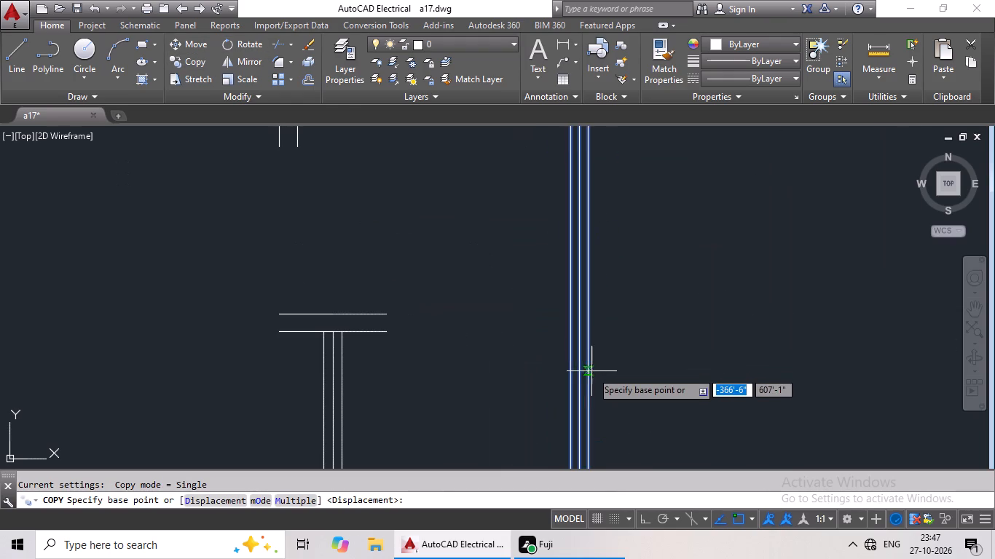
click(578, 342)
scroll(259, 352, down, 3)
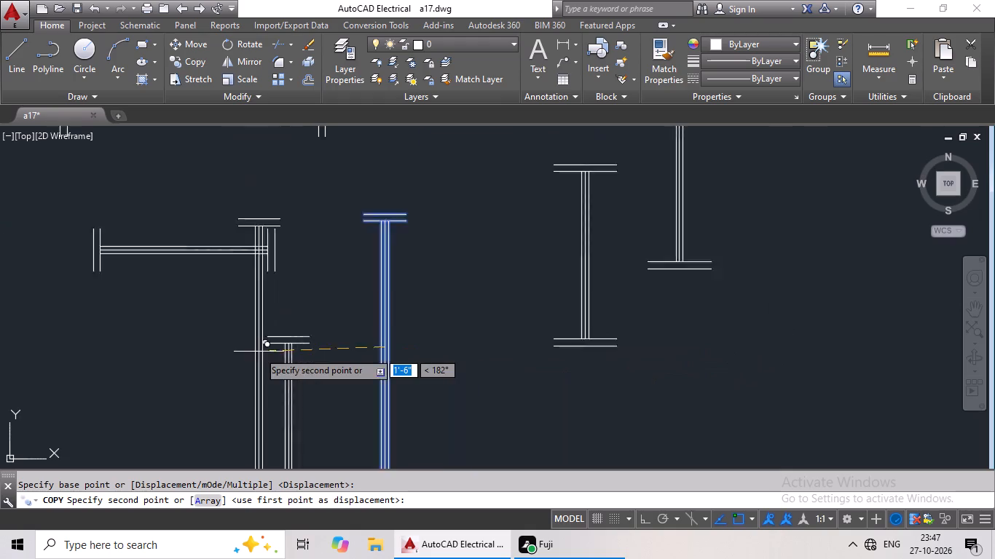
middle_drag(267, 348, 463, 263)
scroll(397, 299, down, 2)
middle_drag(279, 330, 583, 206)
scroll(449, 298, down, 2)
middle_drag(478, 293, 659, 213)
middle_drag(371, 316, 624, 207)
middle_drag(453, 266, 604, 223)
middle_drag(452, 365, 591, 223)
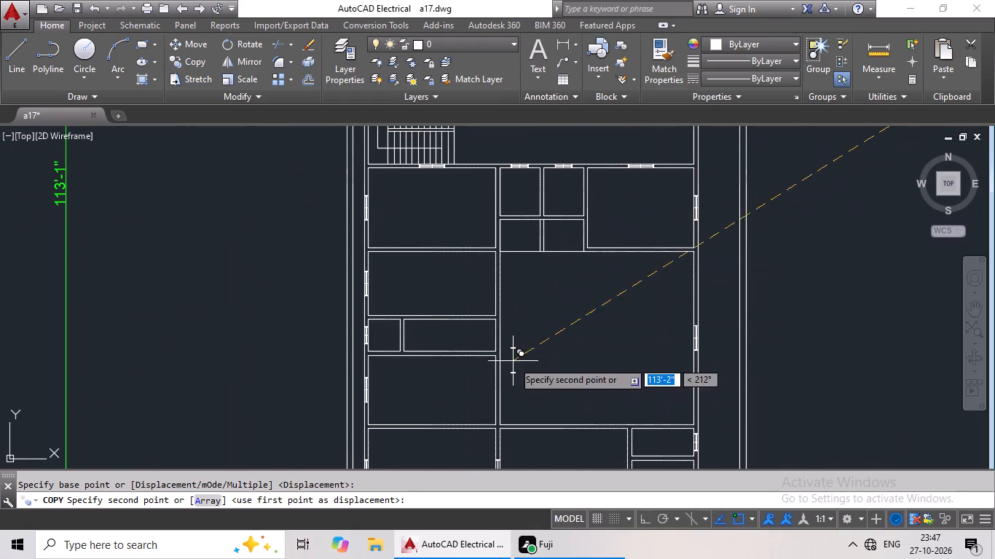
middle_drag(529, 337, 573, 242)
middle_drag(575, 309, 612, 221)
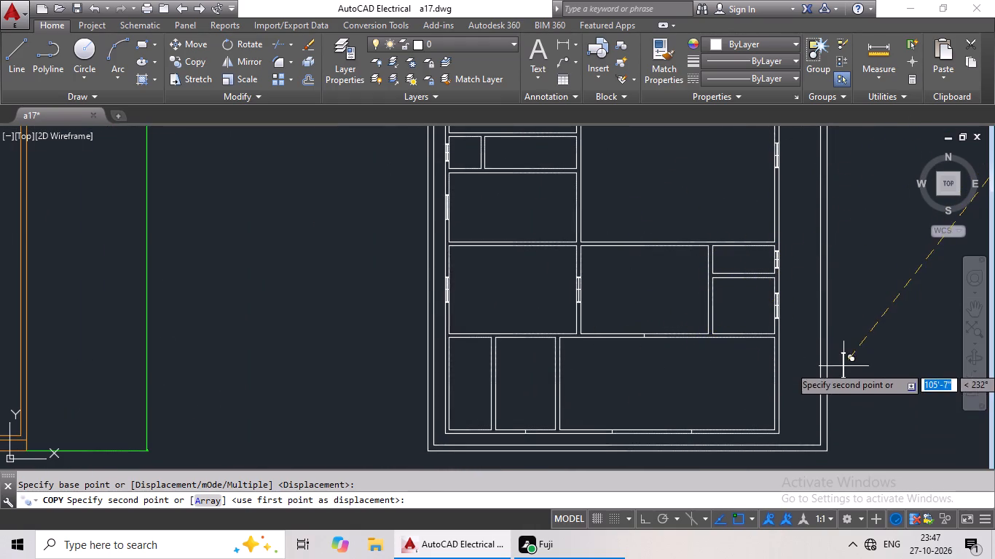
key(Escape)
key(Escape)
Copy the longer narrow horizontal window symbol by its centre onto the cross line in the bottom outer wall of the second bottom-row room.
middle_drag(907, 320, 804, 320)
scroll(841, 301, down, 1)
middle_drag(854, 297, 618, 342)
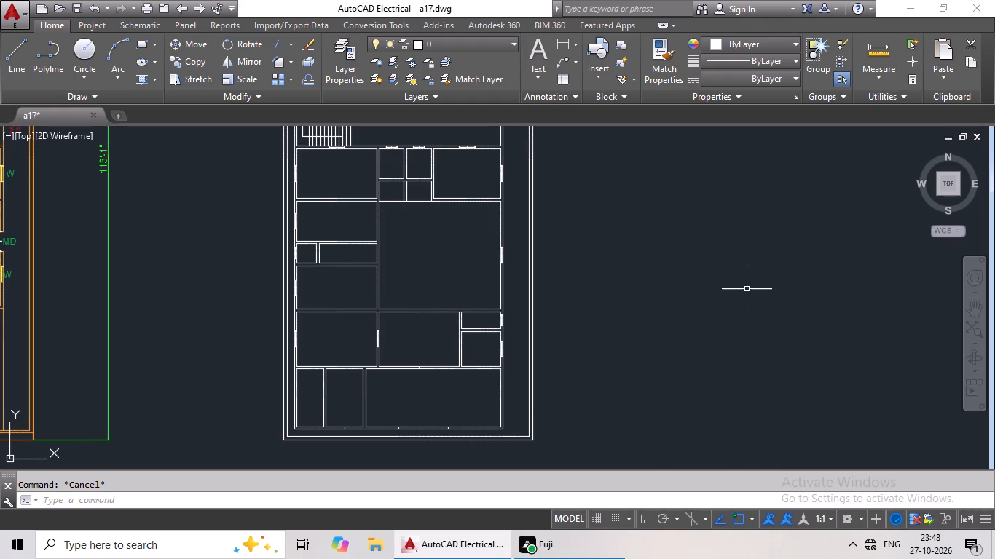
scroll(737, 271, down, 3)
middle_drag(757, 266, 613, 338)
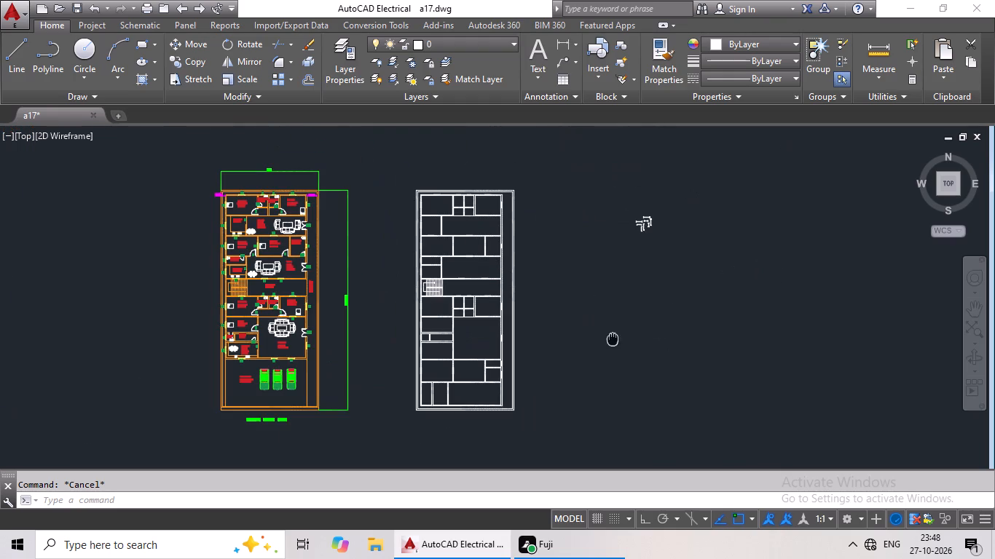
scroll(641, 225, up, 6)
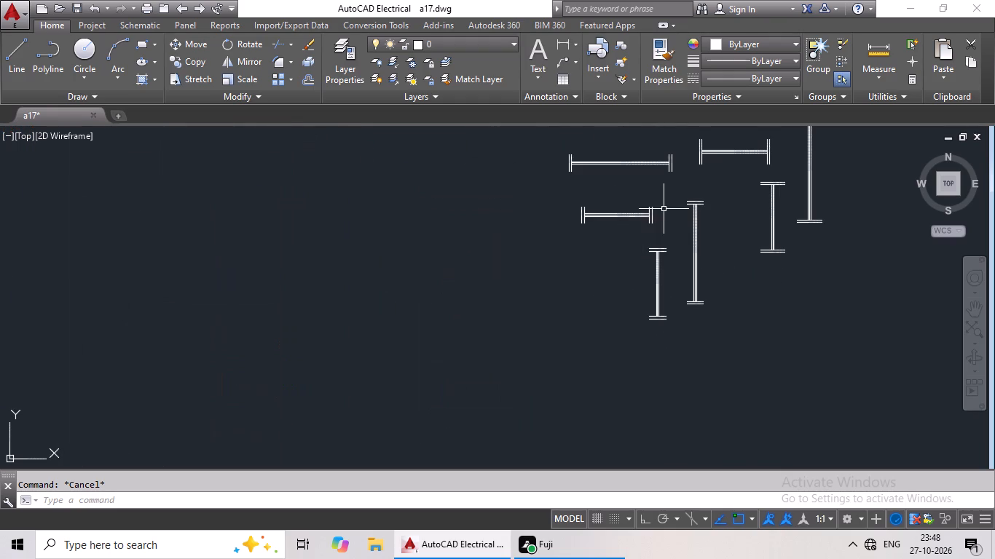
middle_drag(661, 200, 638, 259)
scroll(648, 201, up, 2)
drag(643, 211, 366, 219)
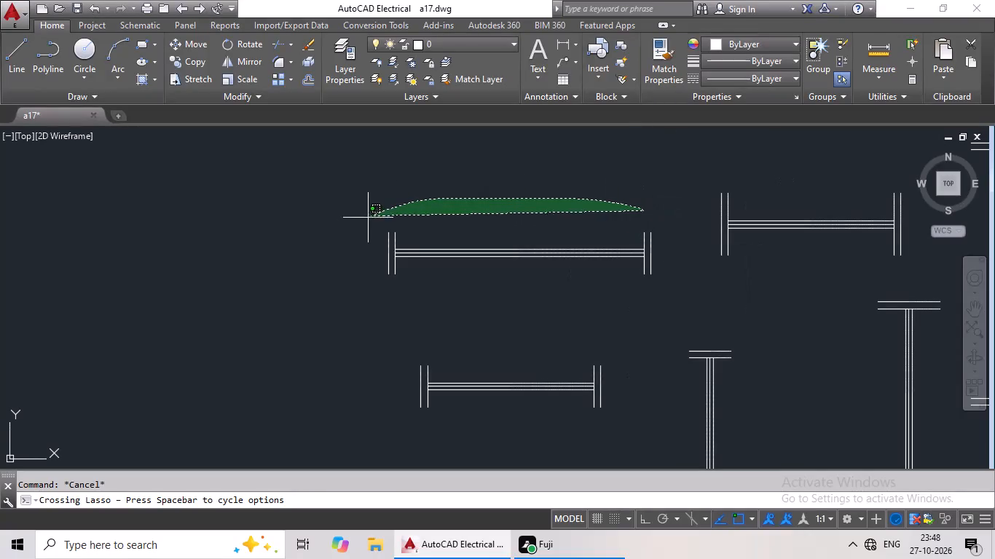
drag(366, 219, 682, 287)
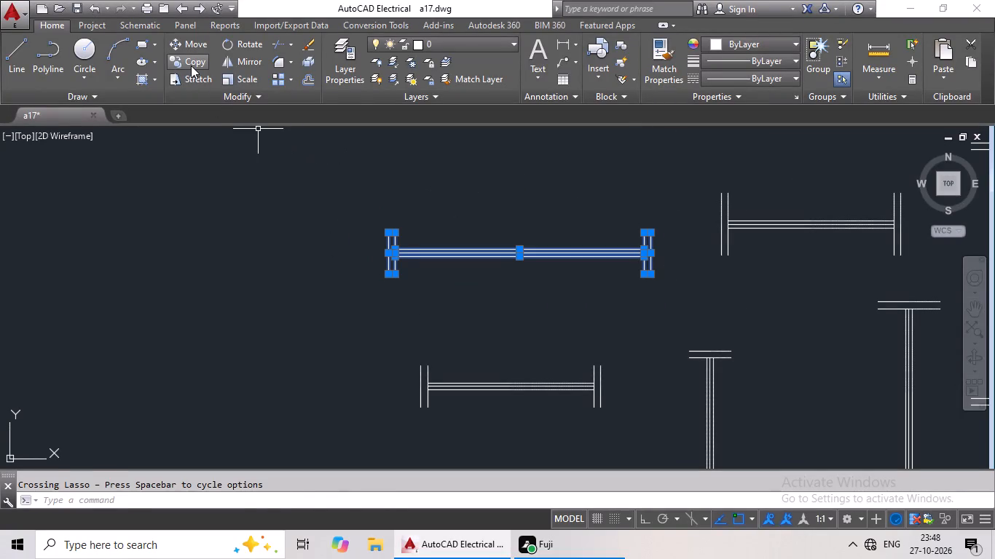
click(191, 65)
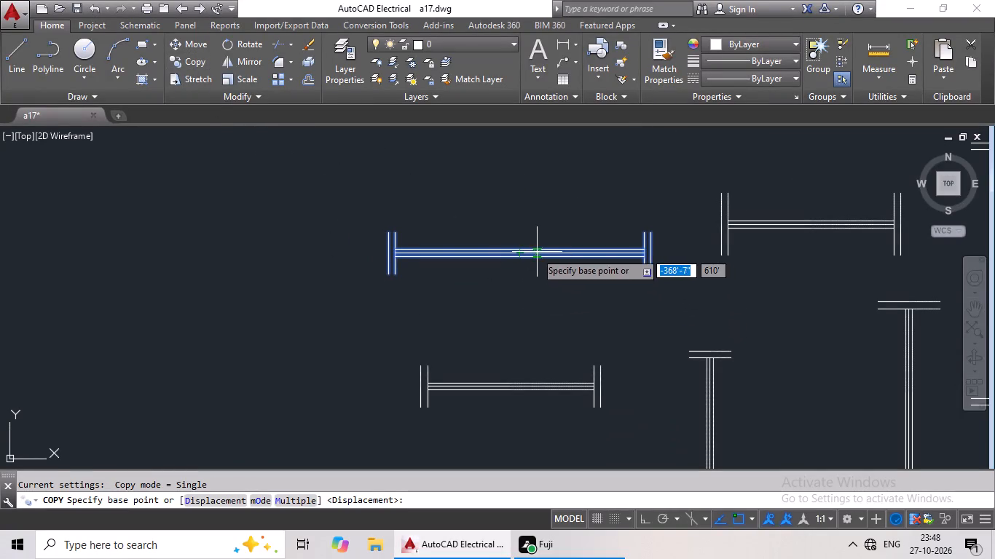
drag(522, 253, 499, 258)
scroll(417, 277, down, 3)
middle_drag(326, 304, 483, 210)
middle_drag(324, 314, 425, 255)
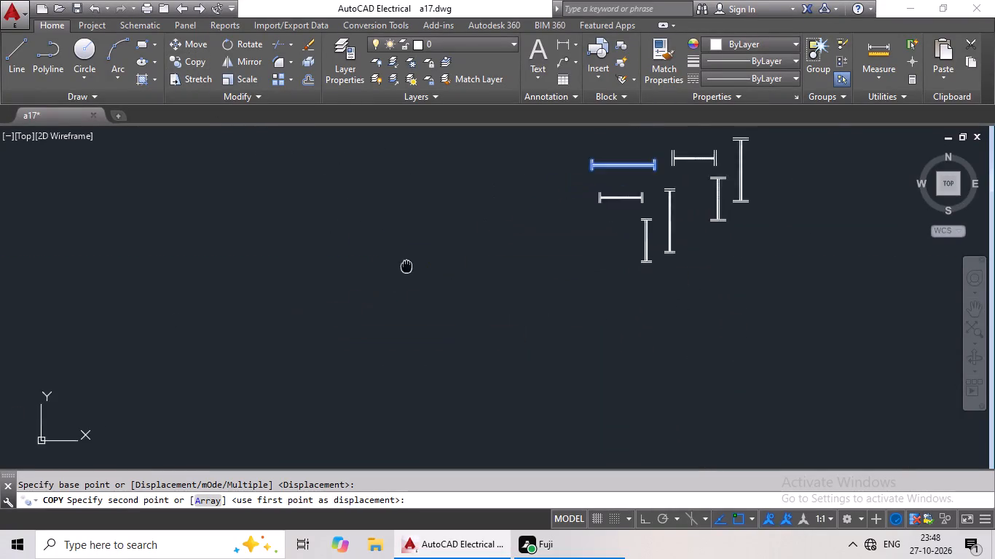
middle_drag(425, 255, 543, 188)
middle_drag(261, 296, 456, 174)
scroll(307, 229, down, 2)
middle_drag(287, 250, 564, 124)
scroll(523, 197, down, 2)
middle_drag(519, 212, 593, 167)
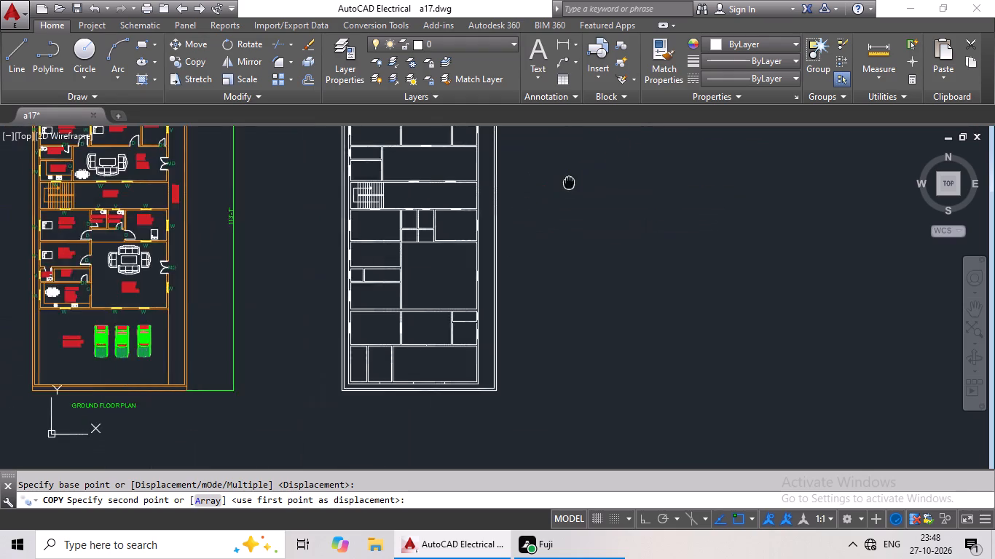
middle_drag(593, 167, 619, 151)
middle_drag(595, 222, 675, 175)
scroll(527, 303, up, 3)
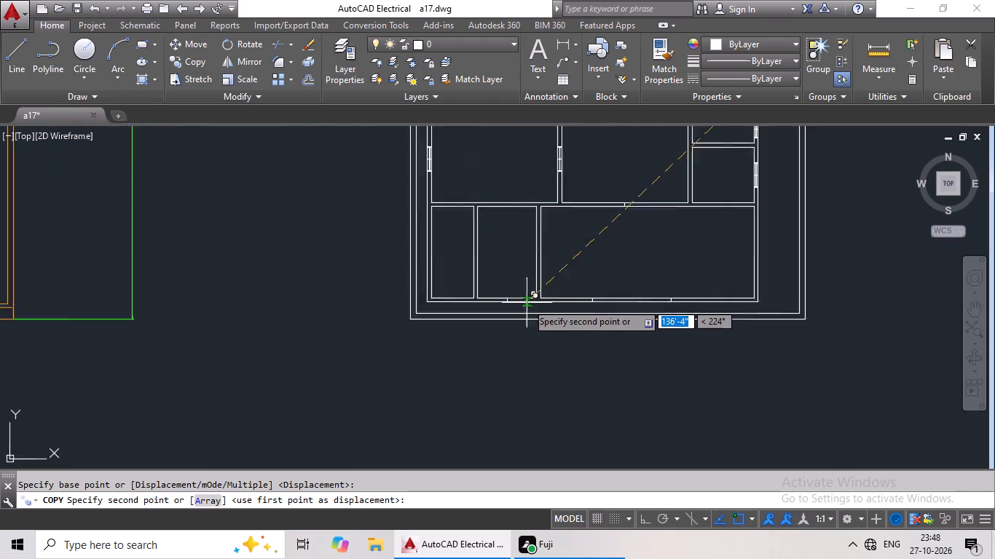
scroll(527, 303, up, 2)
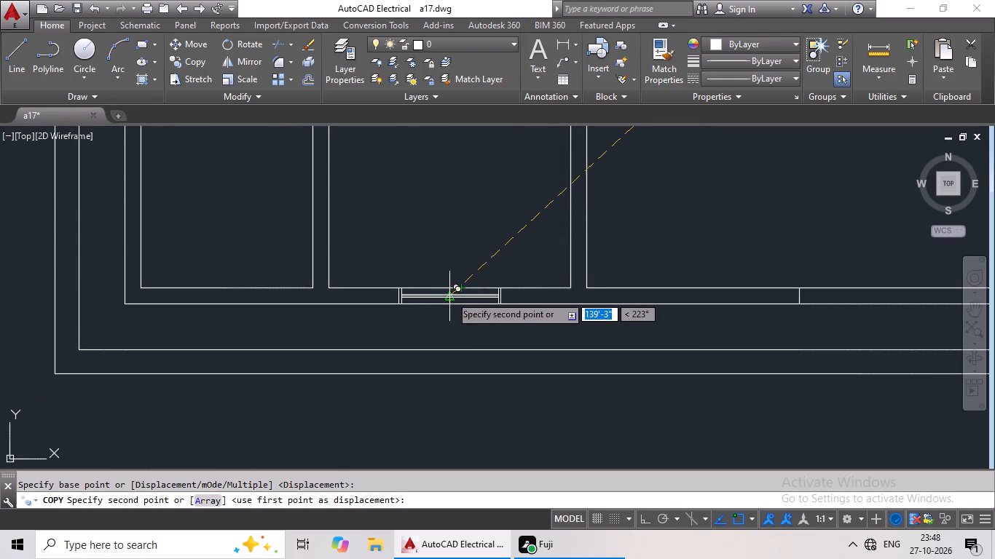
click(450, 296)
Copy the longer narrow horizontal window symbol by its centre onto the cross line in the wall between the middle room and the large bottom-row room.
scroll(551, 296, down, 4)
middle_drag(665, 266, 485, 277)
middle_drag(672, 250, 478, 291)
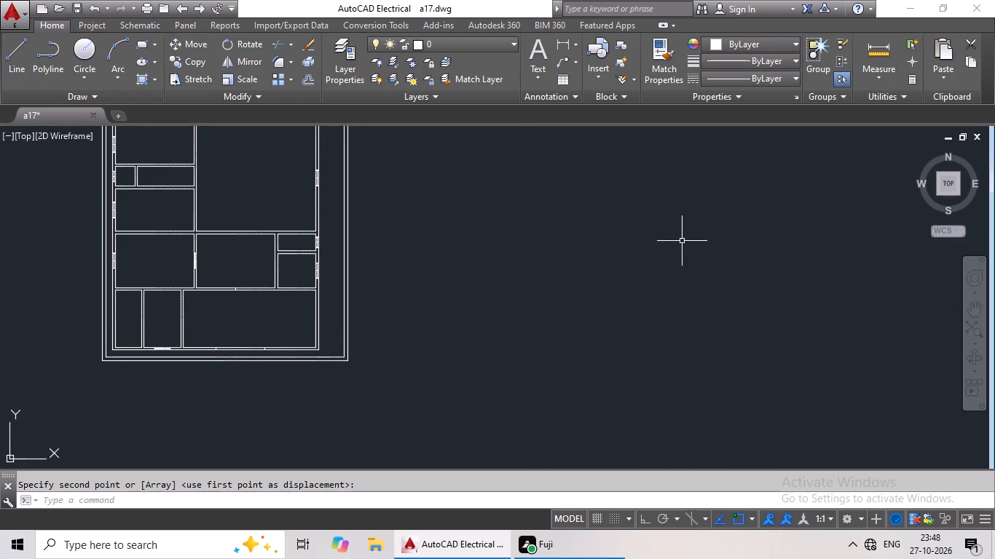
scroll(682, 241, down, 3)
middle_drag(688, 247, 639, 305)
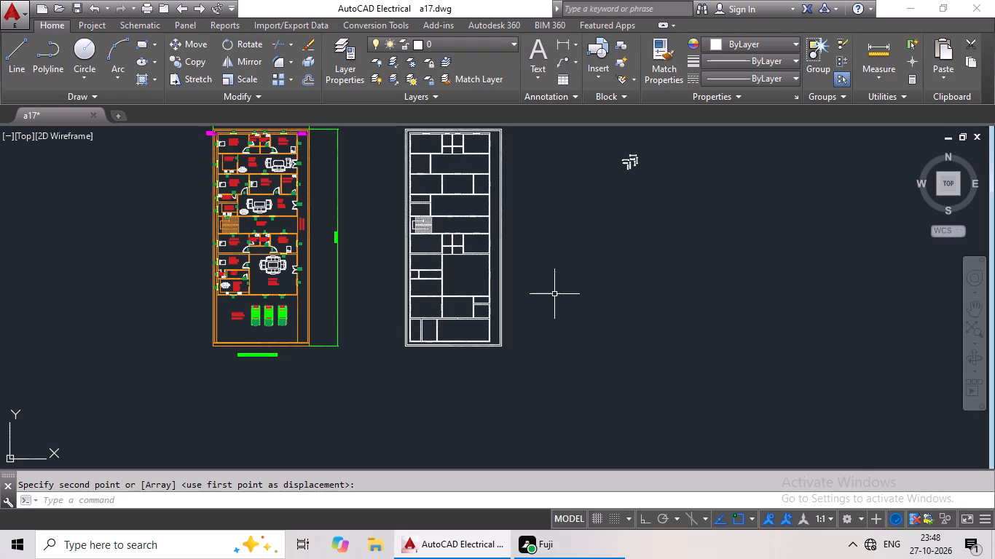
scroll(481, 306, up, 3)
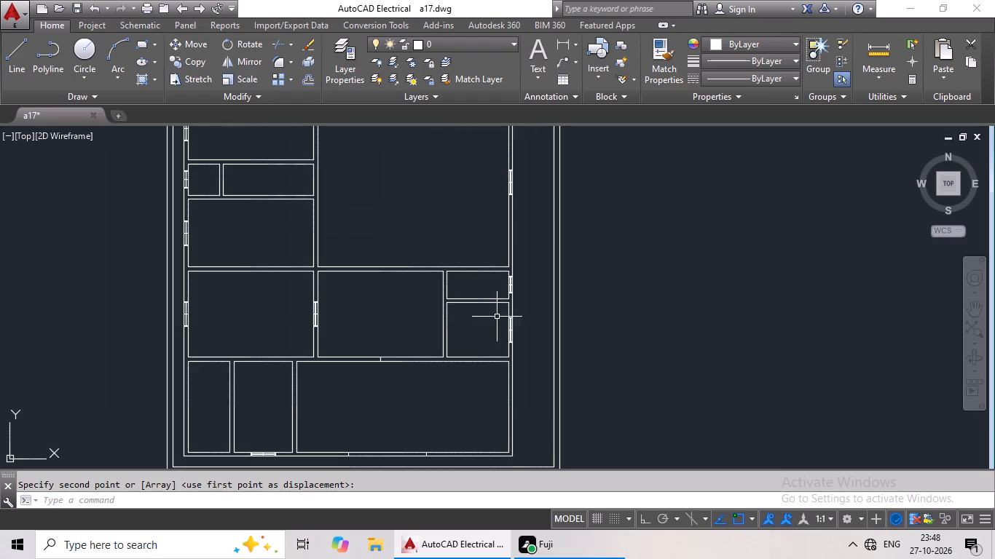
scroll(637, 305, down, 1)
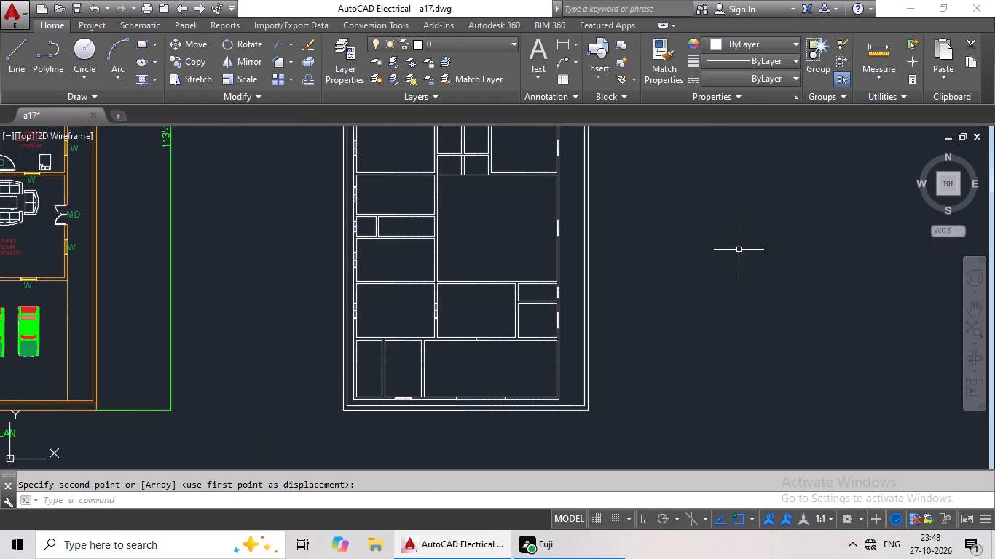
middle_drag(738, 250, 645, 314)
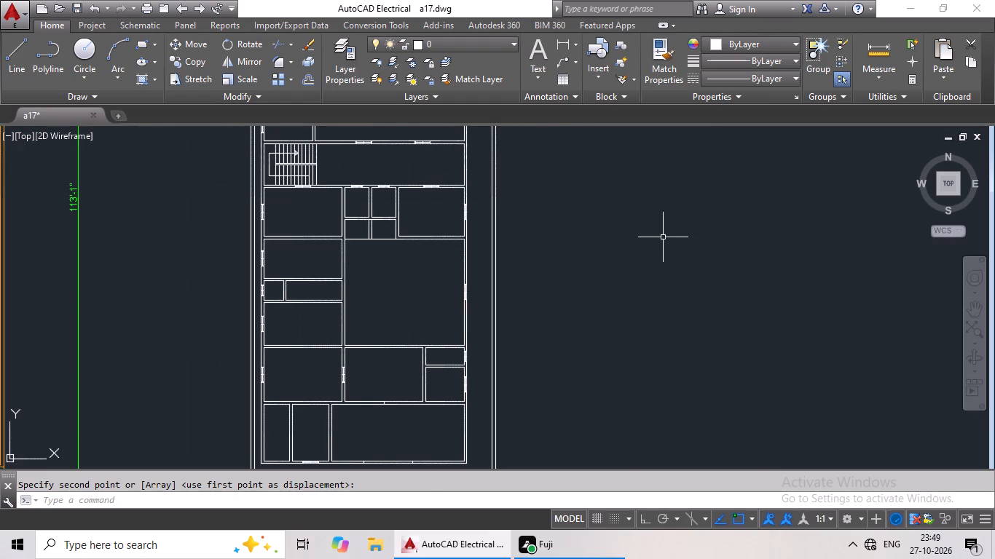
scroll(662, 238, down, 1)
middle_drag(662, 236, 574, 322)
scroll(669, 178, up, 4)
middle_drag(677, 170, 627, 269)
scroll(630, 240, up, 2)
drag(642, 230, 706, 312)
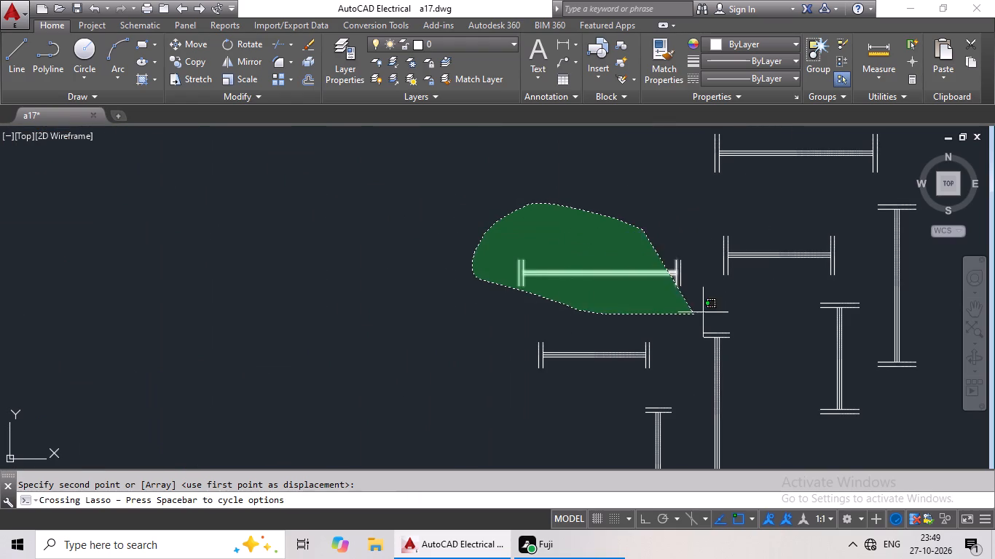
drag(706, 312, 724, 294)
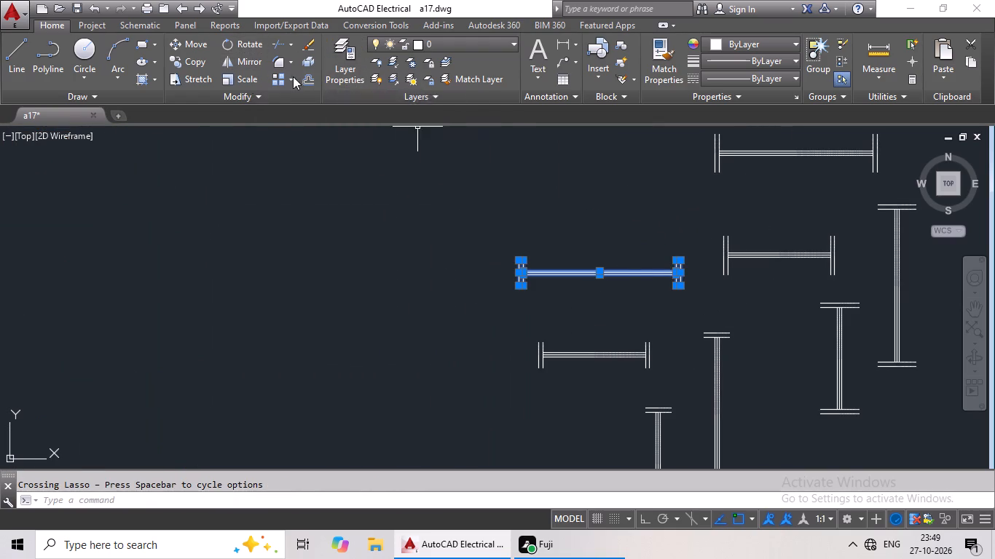
click(208, 63)
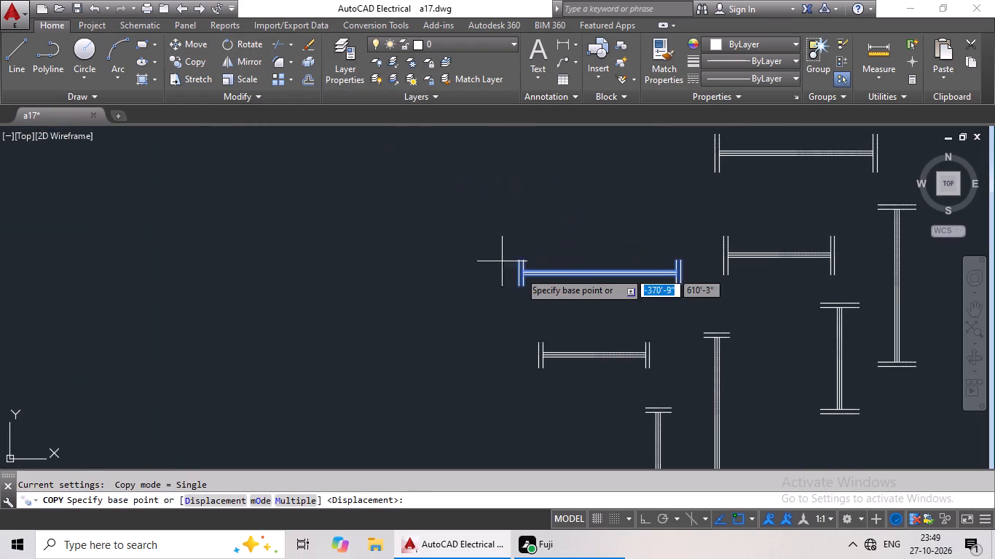
scroll(597, 271, up, 3)
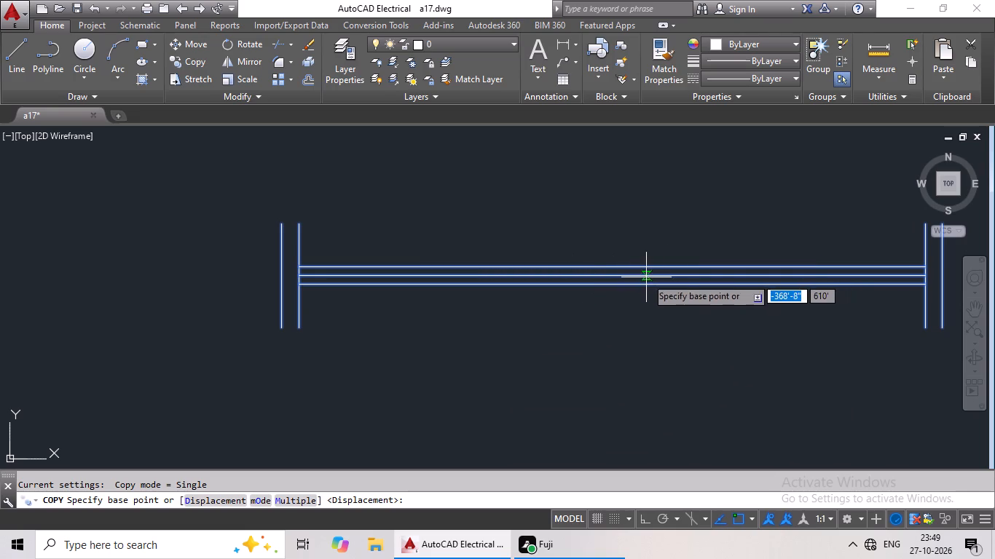
drag(610, 274, 602, 274)
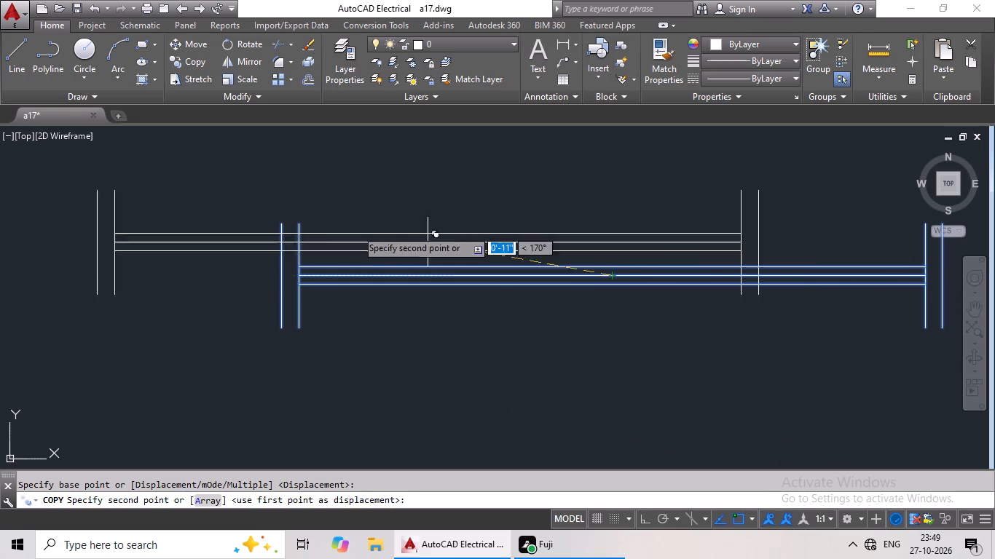
scroll(302, 218, down, 5)
middle_drag(235, 234, 324, 183)
scroll(248, 265, down, 2)
middle_drag(245, 271, 461, 161)
scroll(386, 235, down, 1)
middle_drag(384, 237, 544, 124)
middle_drag(380, 328, 476, 233)
middle_drag(487, 266, 513, 246)
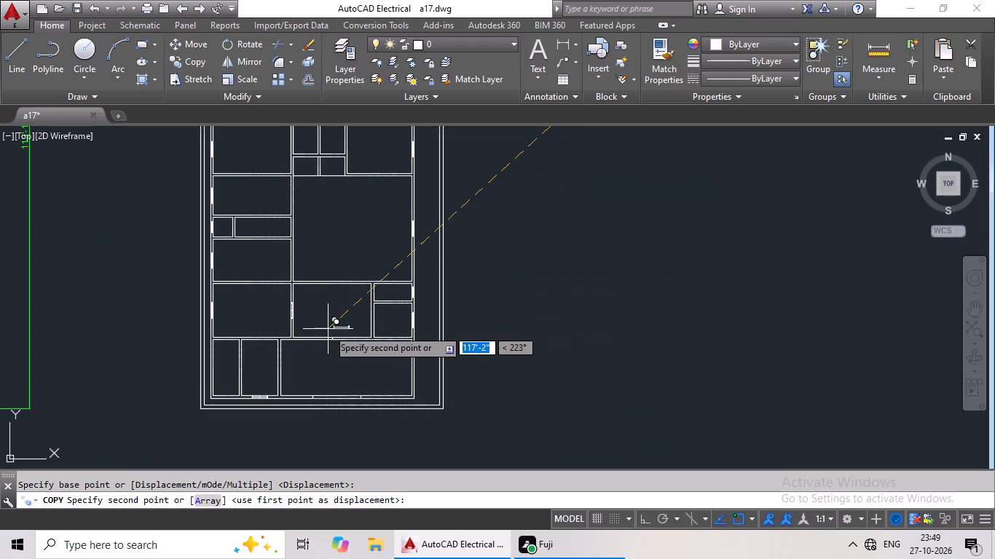
scroll(312, 338, up, 4)
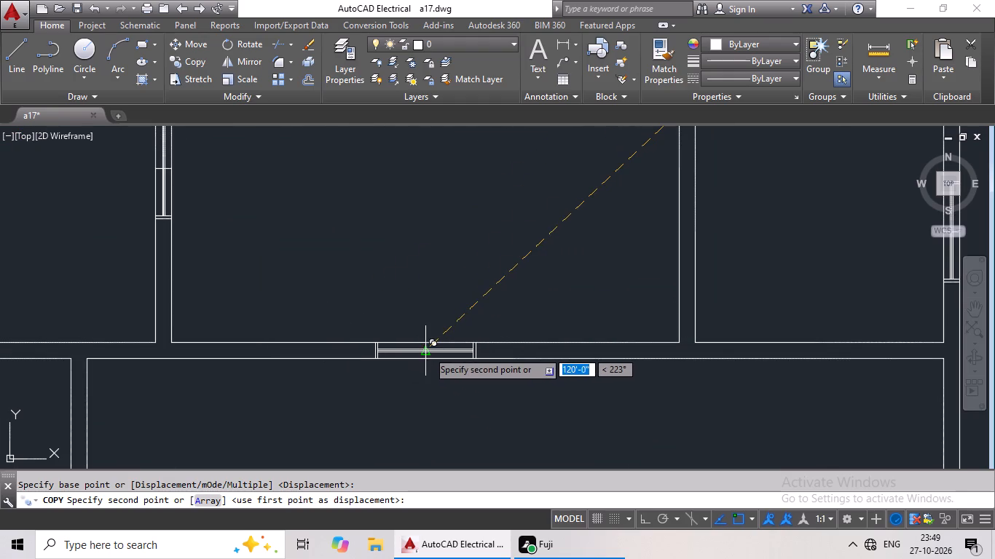
click(428, 350)
Copy the longer narrow horizontal window symbol by its centre onto the left cross line in the bottom outer wall of the large bottom-row room.
scroll(575, 343, down, 3)
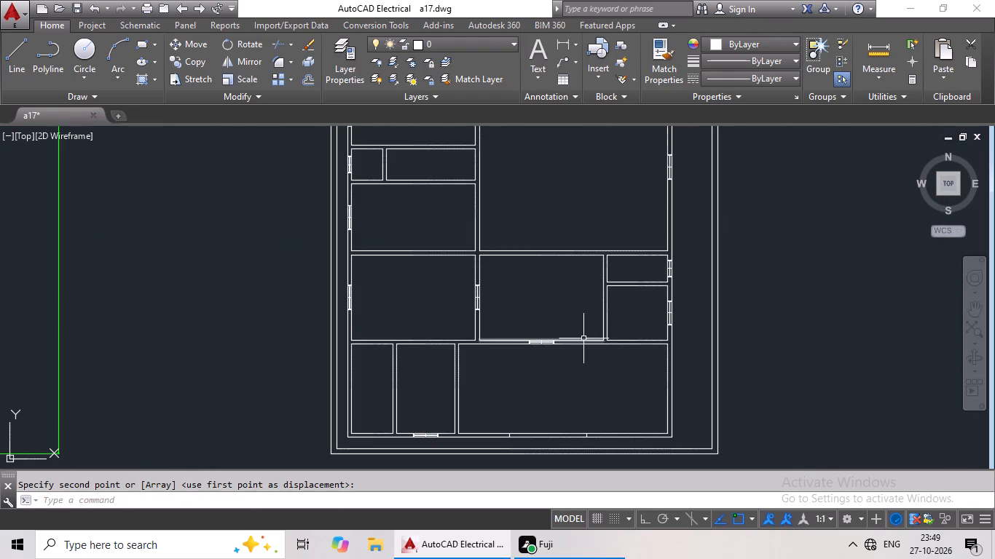
middle_drag(613, 271, 632, 235)
middle_drag(616, 346, 416, 397)
scroll(685, 325, down, 2)
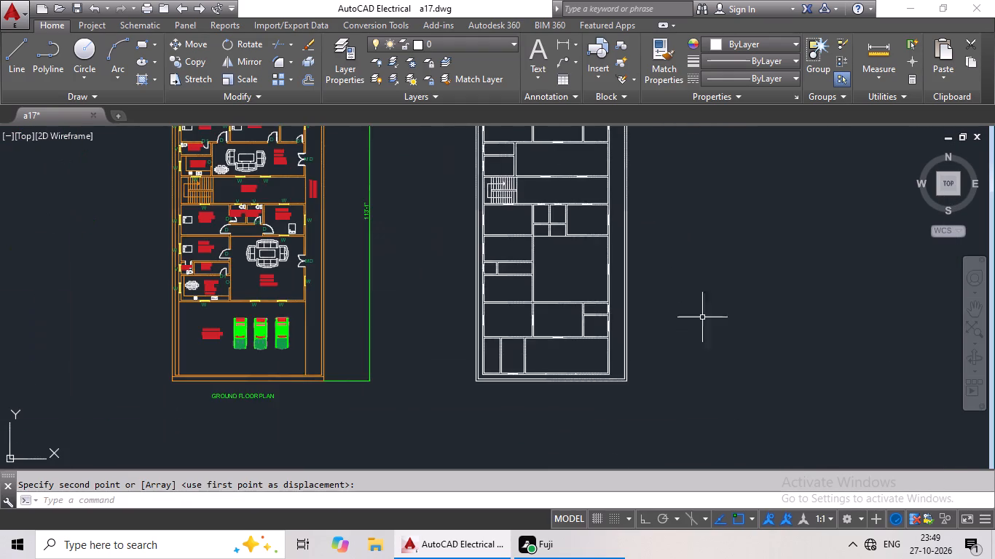
middle_drag(752, 300, 430, 386)
scroll(645, 271, down, 1)
middle_drag(645, 267, 551, 329)
scroll(444, 270, up, 2)
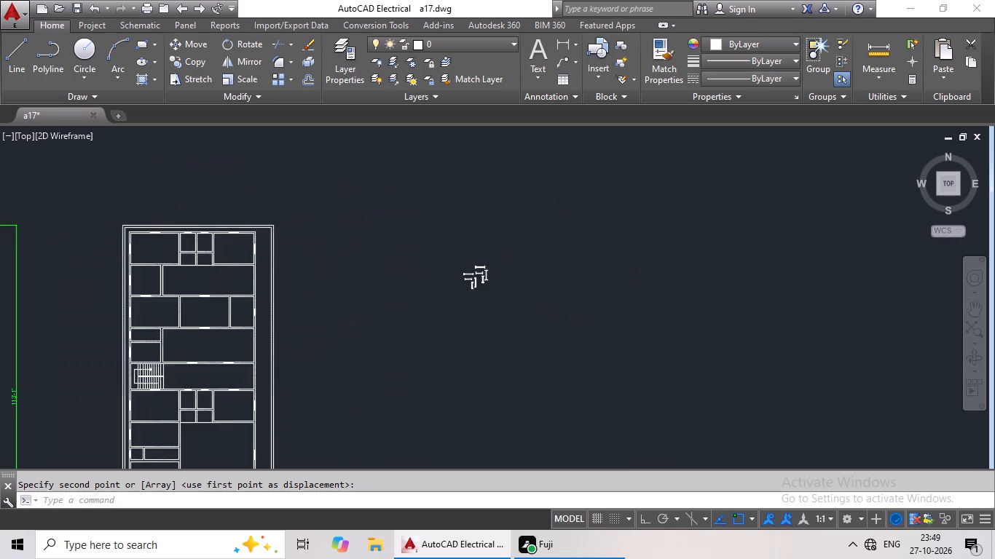
scroll(444, 270, up, 2)
scroll(527, 280, up, 3)
drag(561, 266, 647, 357)
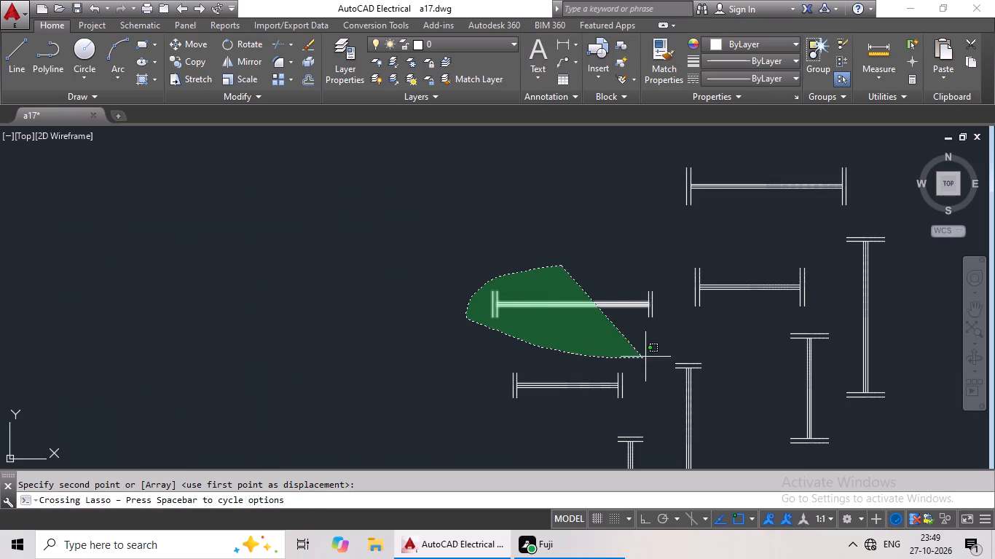
drag(647, 357, 706, 338)
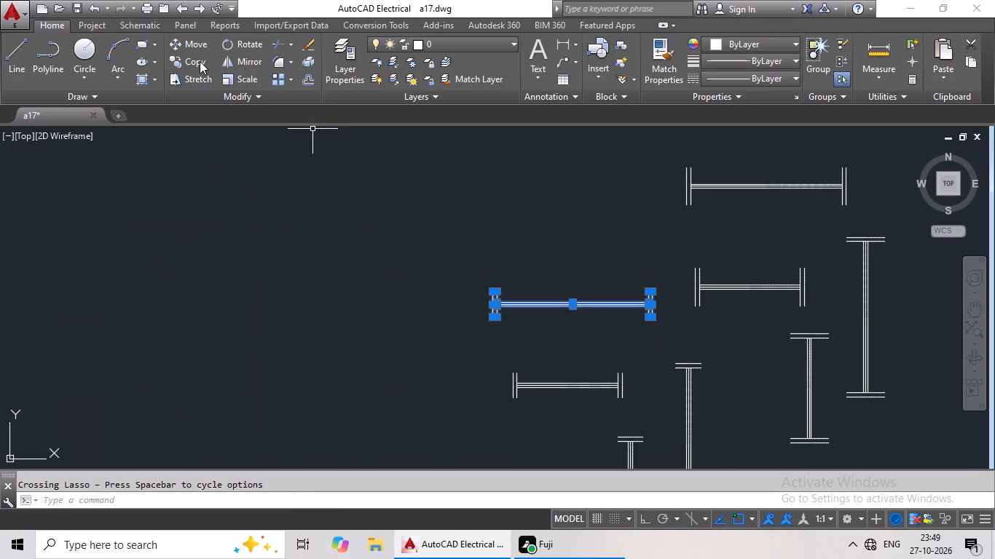
click(200, 61)
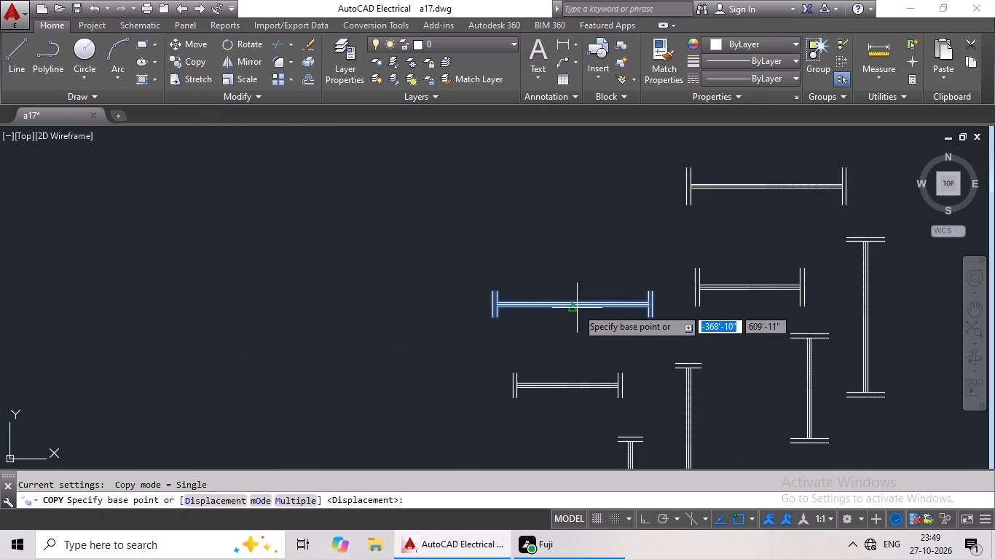
scroll(577, 308, up, 3)
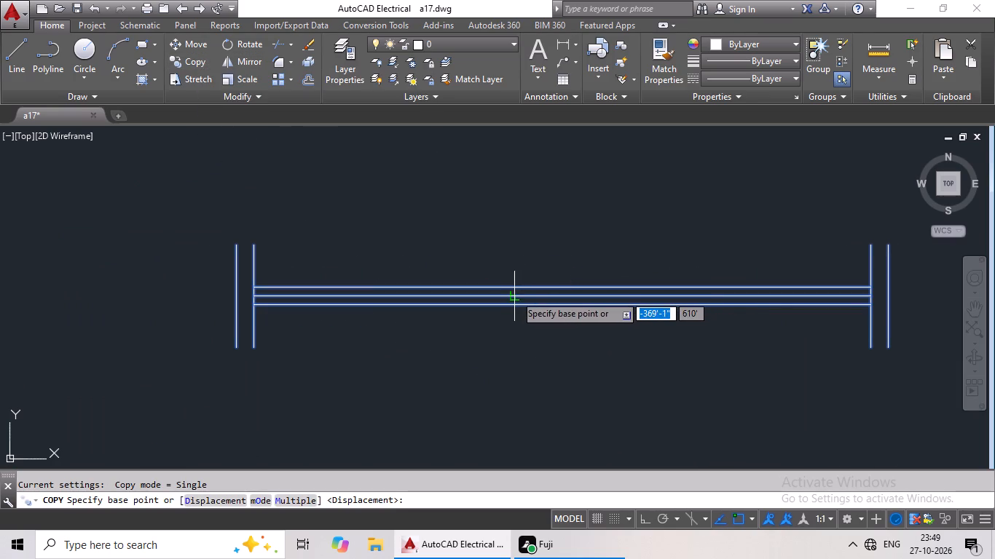
click(562, 300)
scroll(421, 321, down, 3)
middle_drag(399, 346, 501, 241)
scroll(485, 269, down, 1)
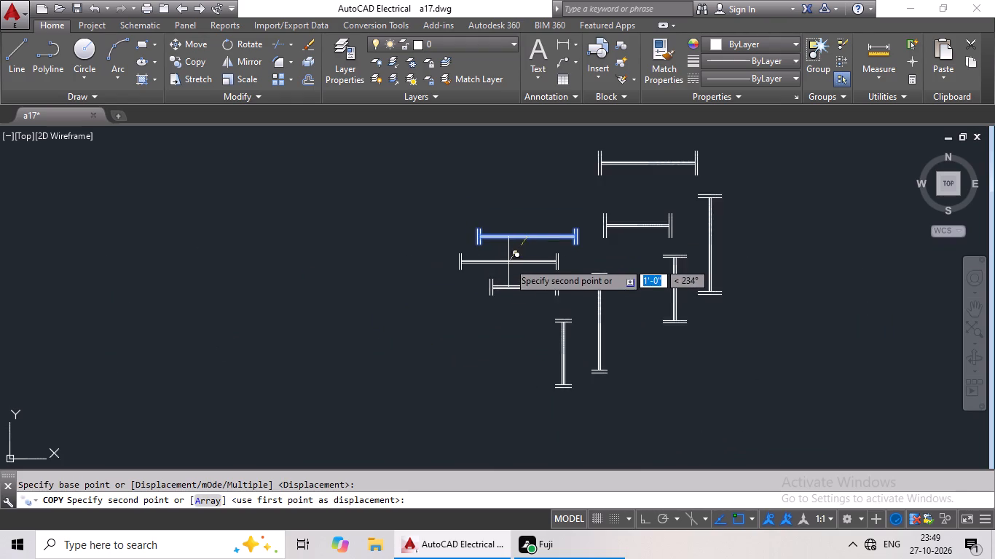
scroll(508, 261, down, 2)
middle_drag(501, 258, 530, 189)
scroll(425, 273, down, 1)
middle_drag(398, 290, 489, 168)
middle_drag(180, 283, 375, 157)
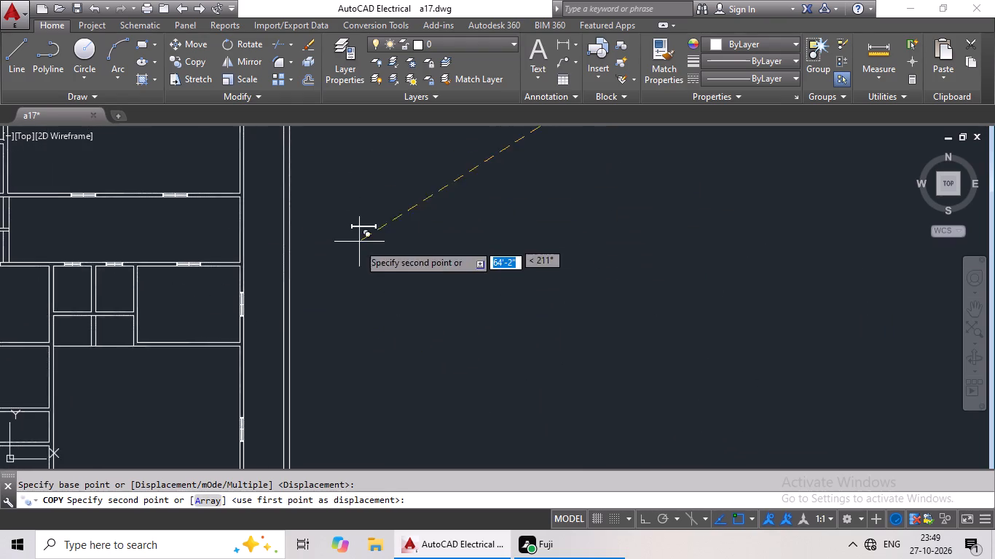
middle_drag(362, 244, 465, 165)
middle_drag(430, 337, 571, 180)
middle_drag(474, 349, 532, 253)
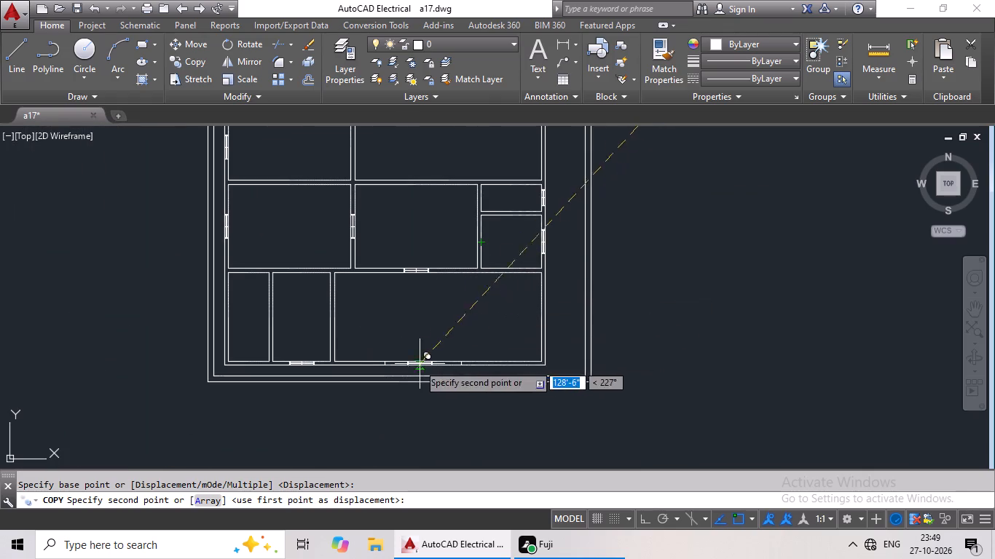
scroll(388, 367, up, 5)
click(339, 342)
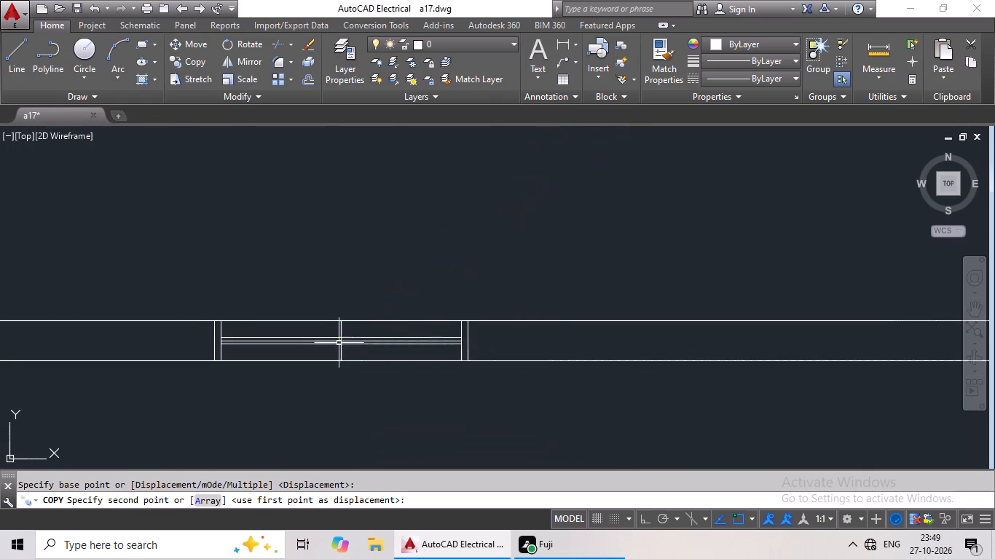
Copy the longer narrow horizontal window symbol by its centre onto the right cross line in the bottom outer wall of the large bottom-row room.
scroll(546, 343, down, 4)
middle_drag(628, 324, 361, 432)
scroll(510, 366, down, 2)
scroll(656, 342, down, 2)
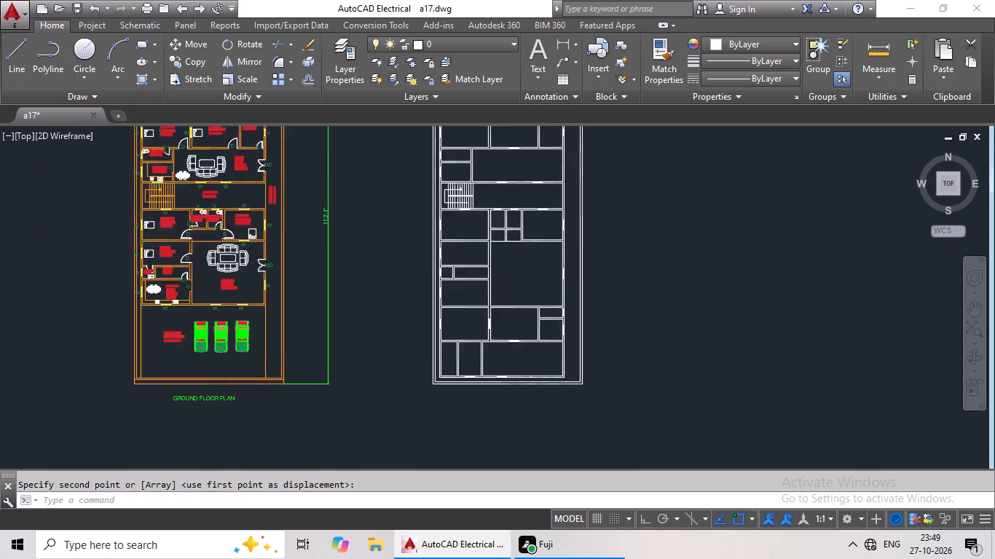
middle_drag(663, 334, 626, 378)
scroll(711, 229, up, 4)
scroll(626, 243, up, 4)
drag(404, 197, 279, 207)
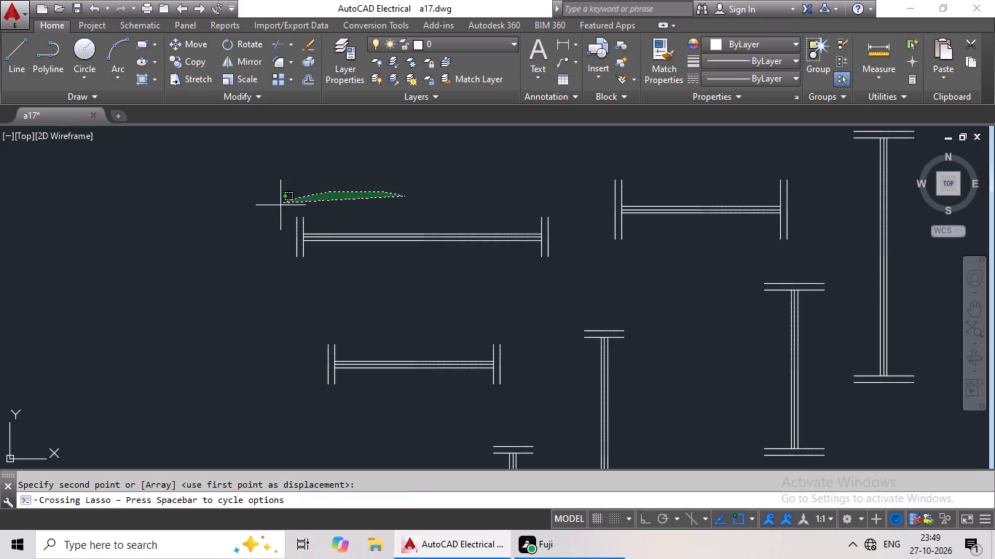
drag(279, 207, 585, 250)
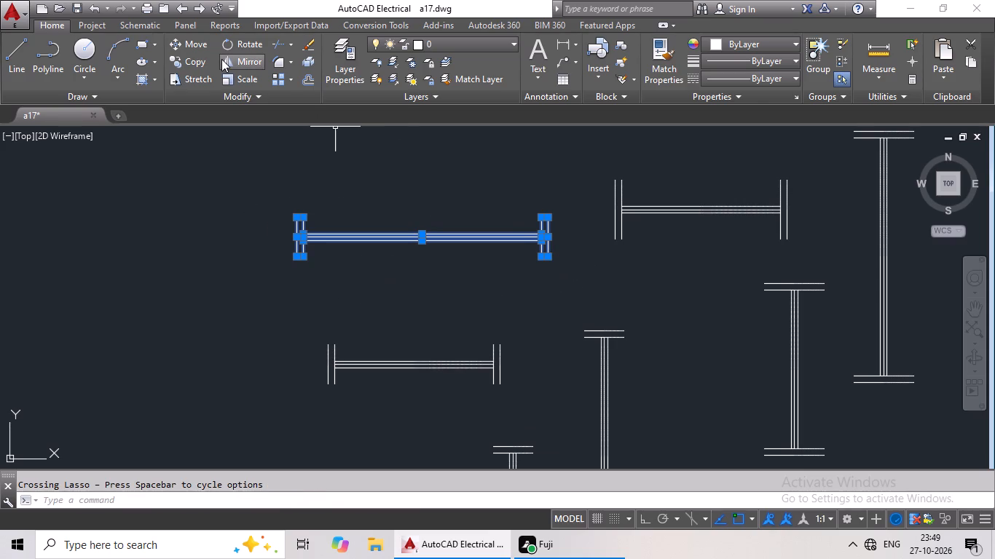
click(194, 59)
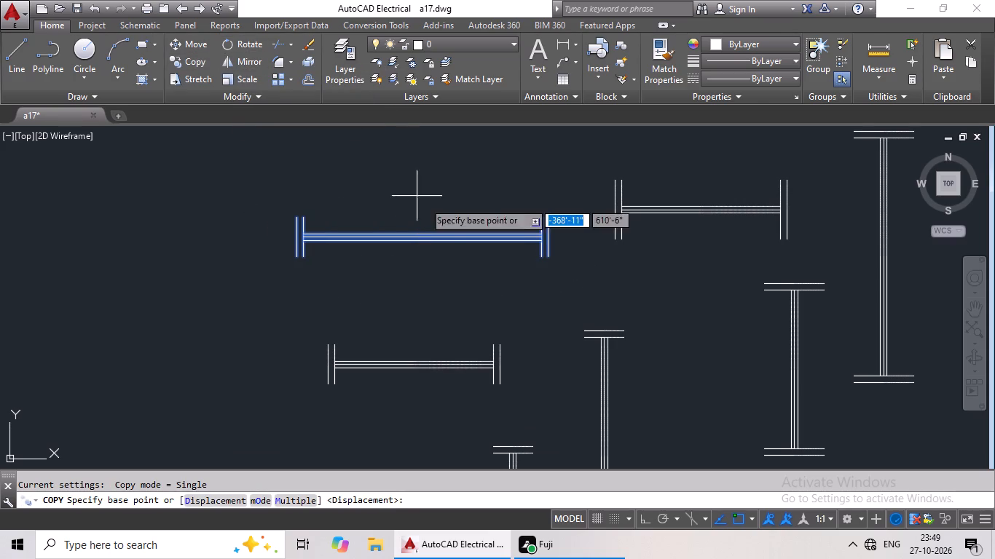
scroll(419, 237, up, 2)
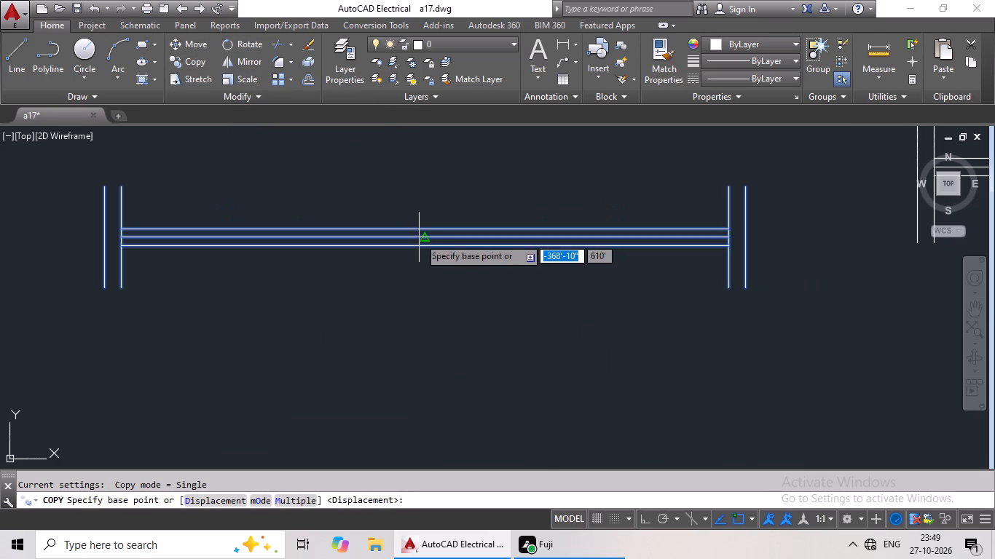
drag(424, 235, 412, 245)
scroll(368, 281, down, 4)
middle_drag(356, 311, 414, 231)
scroll(432, 207, down, 2)
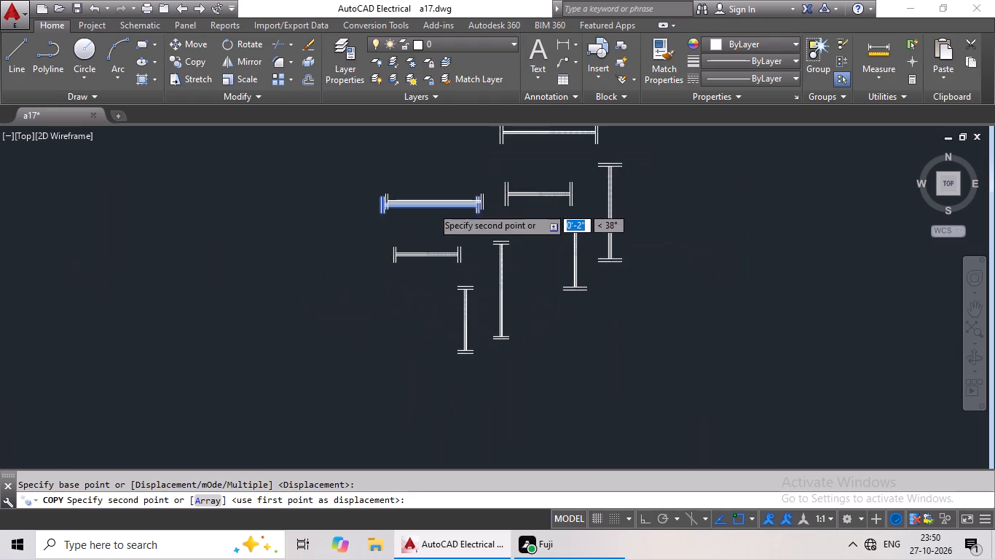
scroll(429, 213, down, 4)
middle_drag(388, 279, 443, 213)
middle_drag(390, 291, 437, 244)
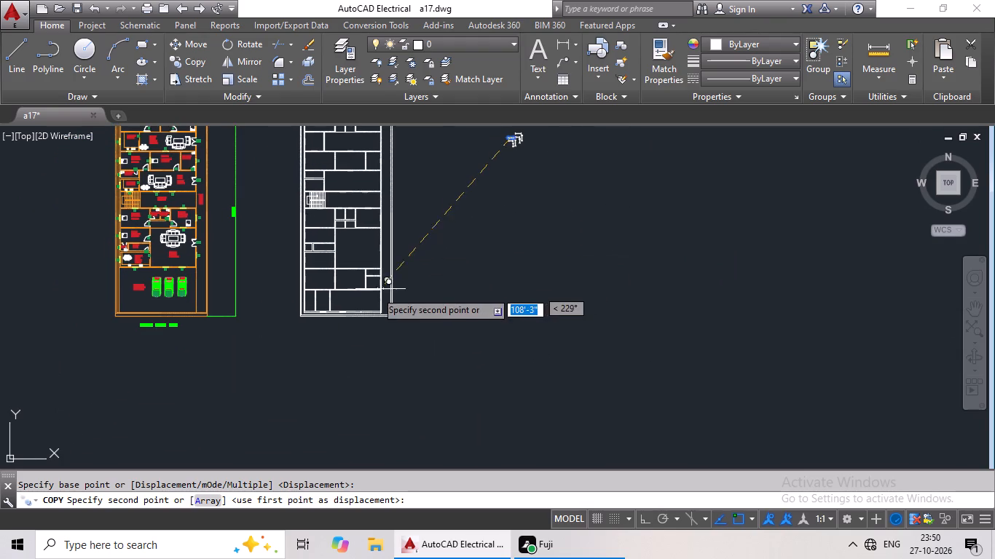
scroll(366, 303, up, 4)
scroll(329, 366, up, 3)
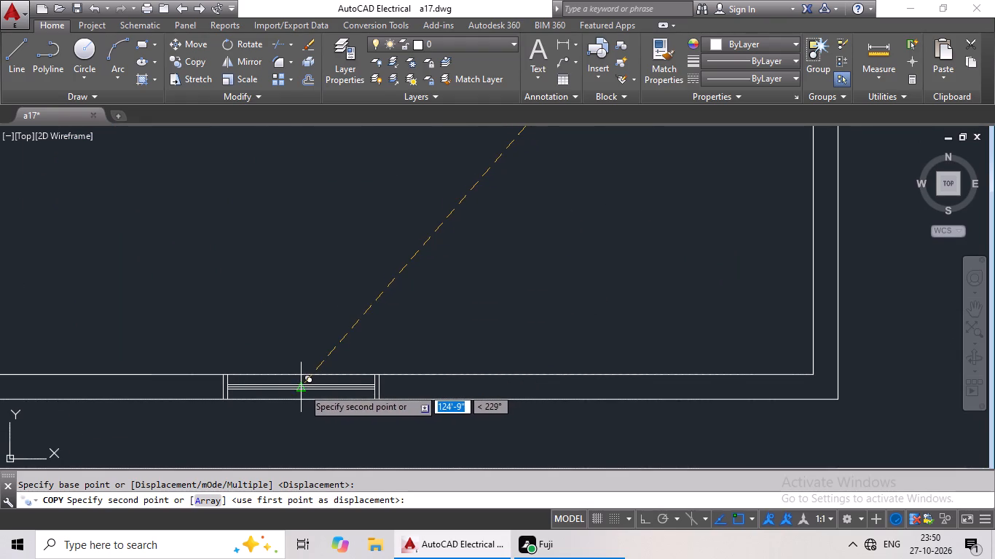
click(303, 388)
scroll(406, 377, down, 3)
key(Escape)
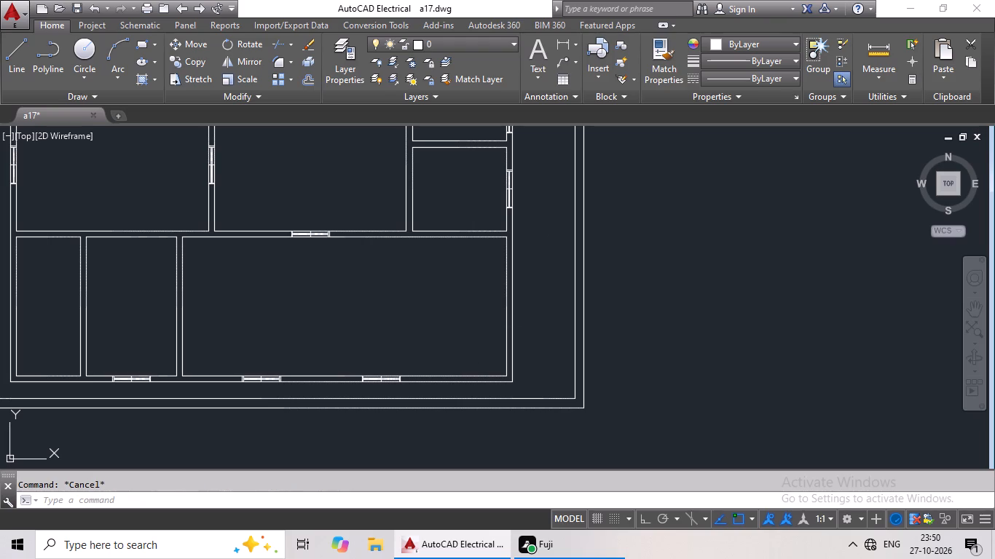
key(Escape)
Select the three marker cross lines inside the windows of the bottom outer wall.
scroll(371, 382, up, 3)
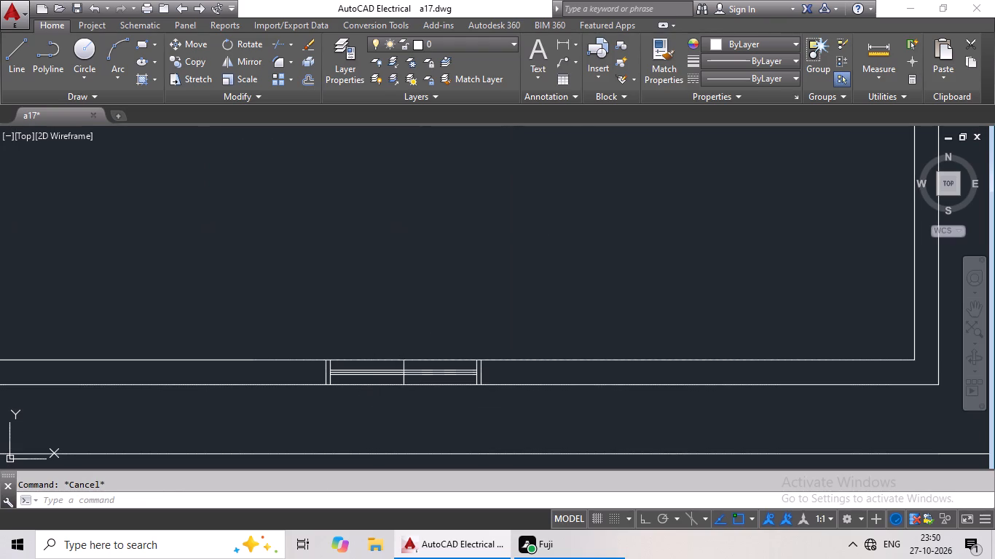
click(403, 379)
scroll(413, 376, down, 3)
middle_drag(410, 378, 584, 378)
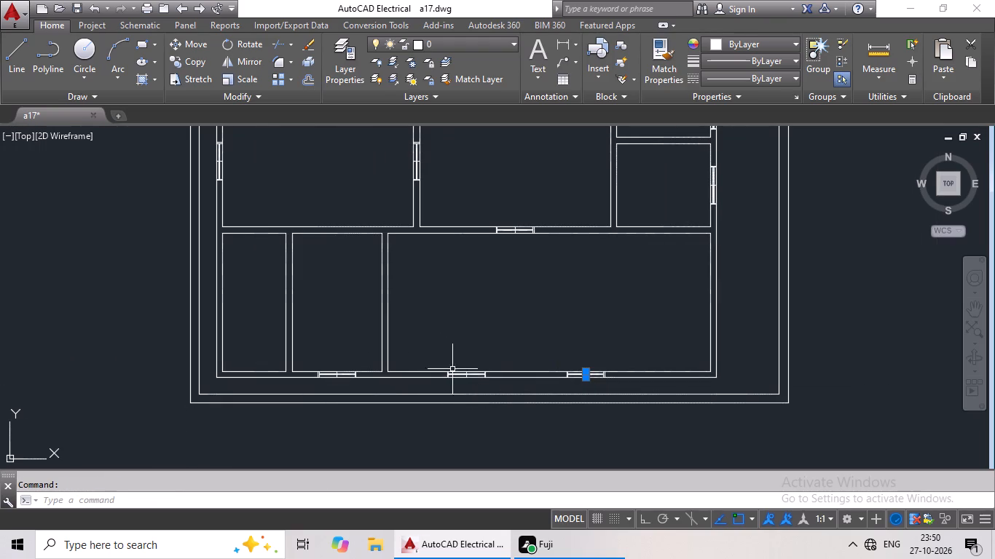
scroll(470, 378, up, 5)
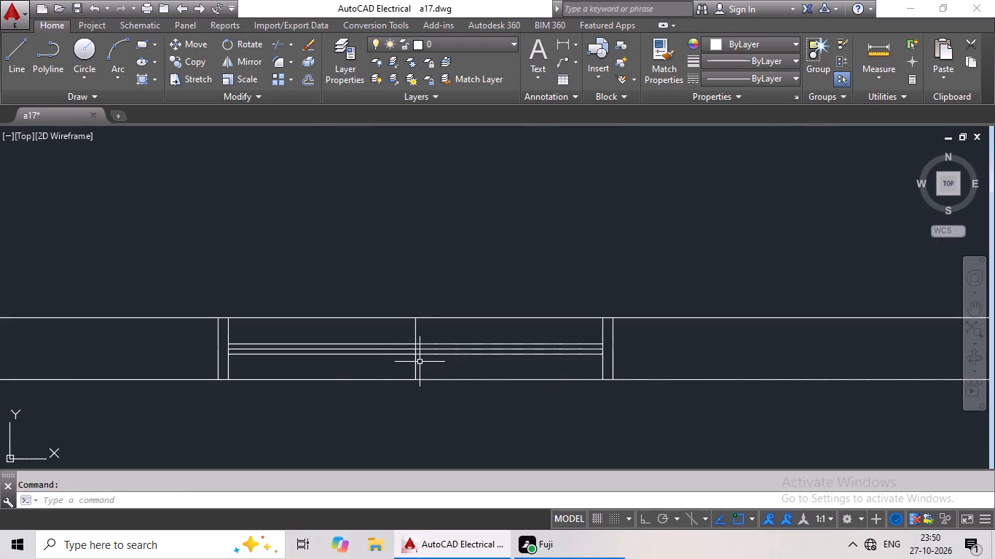
click(415, 362)
scroll(217, 338, down, 4)
middle_drag(216, 338, 409, 354)
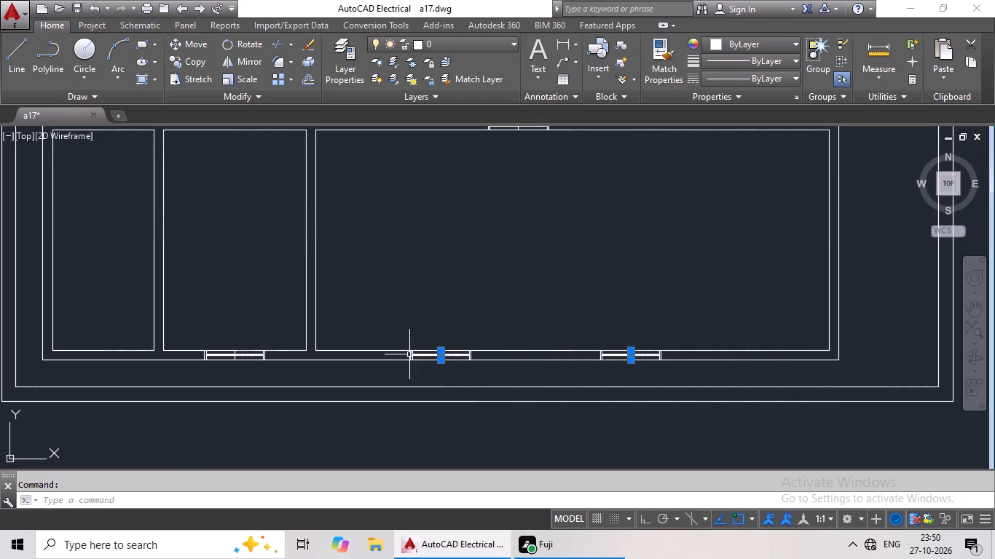
scroll(229, 354, up, 4)
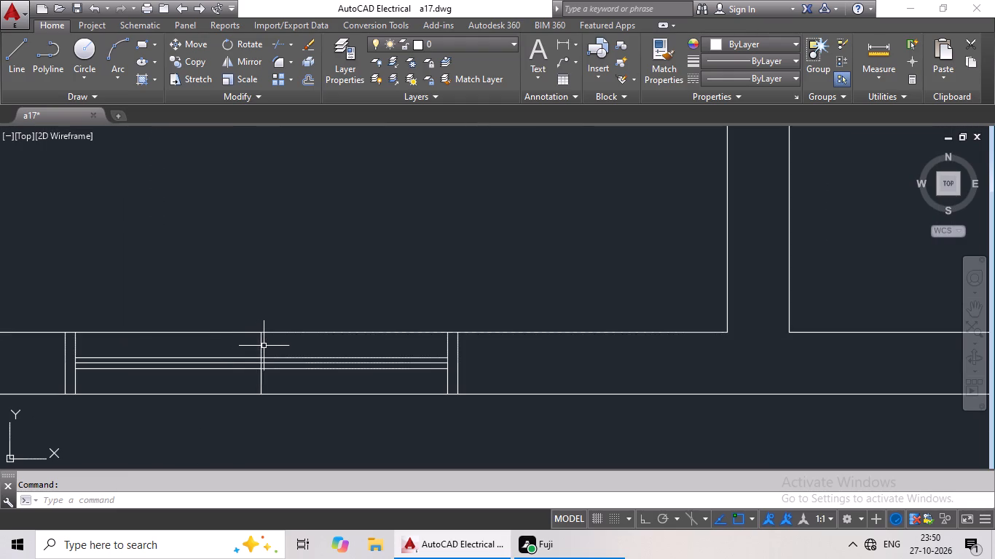
click(262, 345)
scroll(341, 337, down, 4)
Add to the selection the window cross lines above the large bottom-row room and in the right outer wall of the two small rooms.
middle_drag(410, 290, 442, 399)
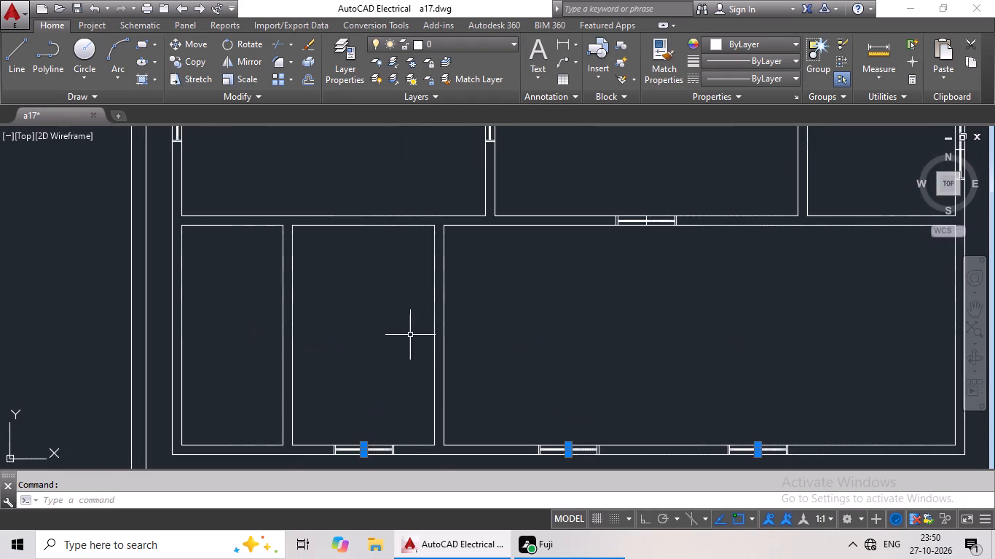
middle_drag(422, 359, 429, 384)
scroll(597, 322, down, 1)
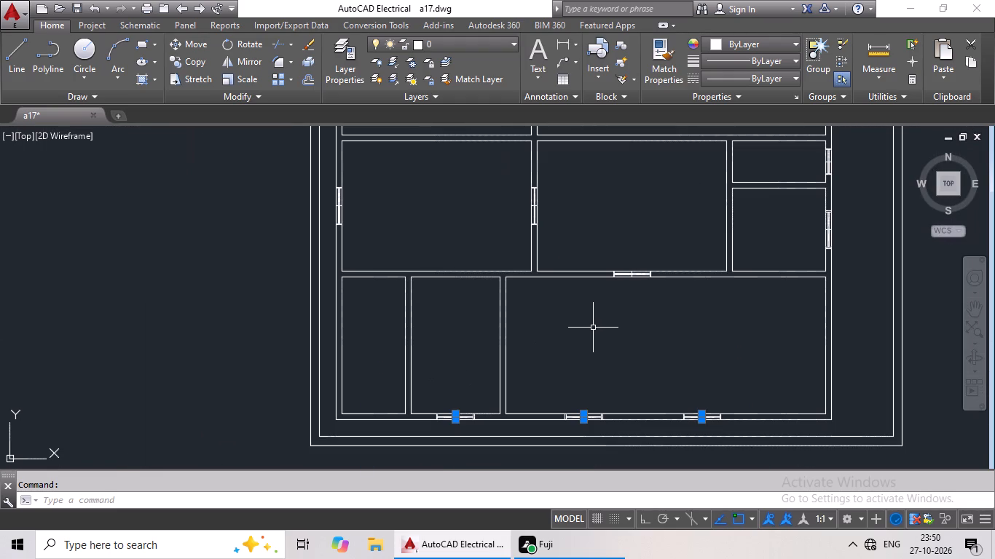
scroll(635, 272, up, 4)
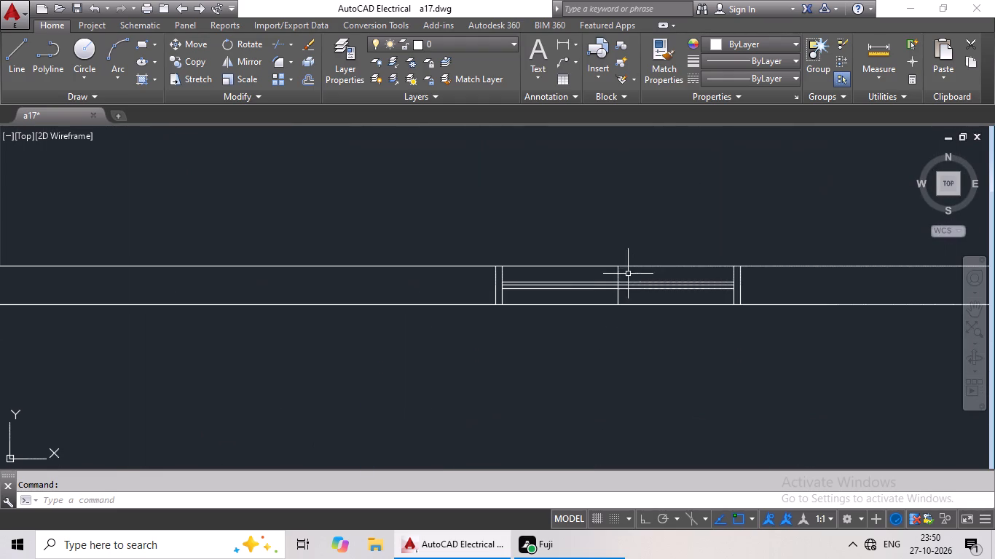
click(617, 276)
scroll(647, 278, down, 3)
middle_drag(707, 277, 382, 380)
click(634, 313)
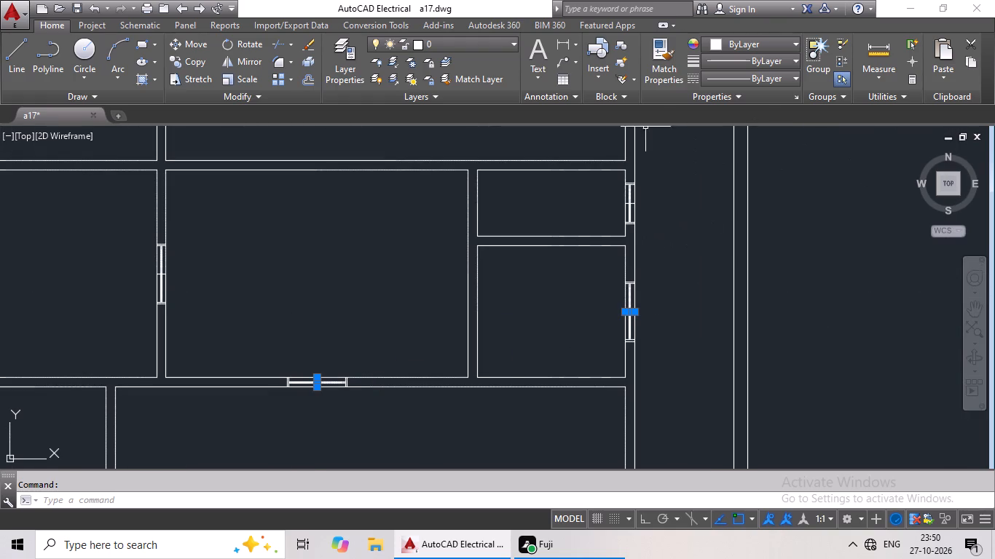
scroll(638, 201, up, 3)
click(619, 207)
scroll(538, 228, down, 3)
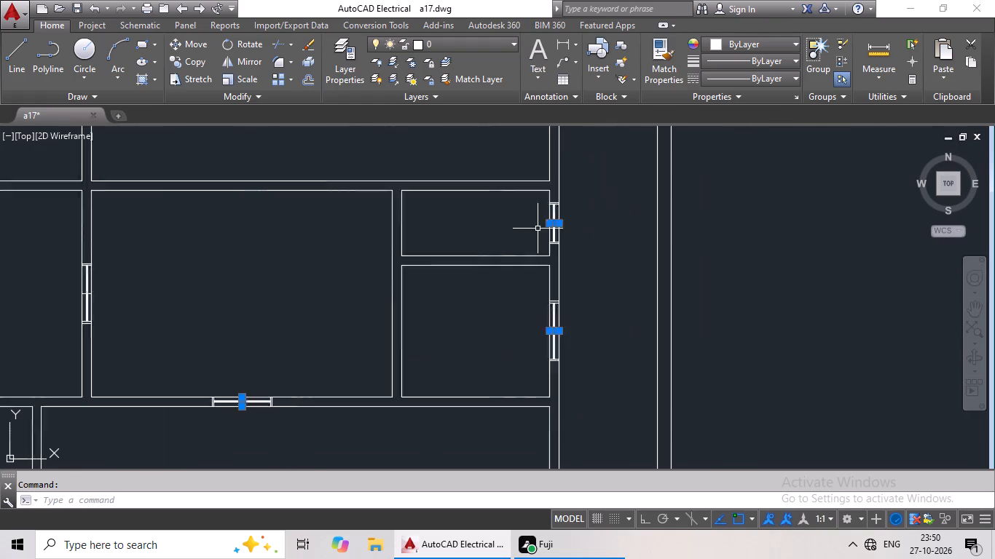
Add to the selection the window cross lines in both side walls of the left room just above the bottom row.
scroll(538, 229, down, 1)
middle_drag(495, 245, 616, 209)
scroll(379, 236, up, 5)
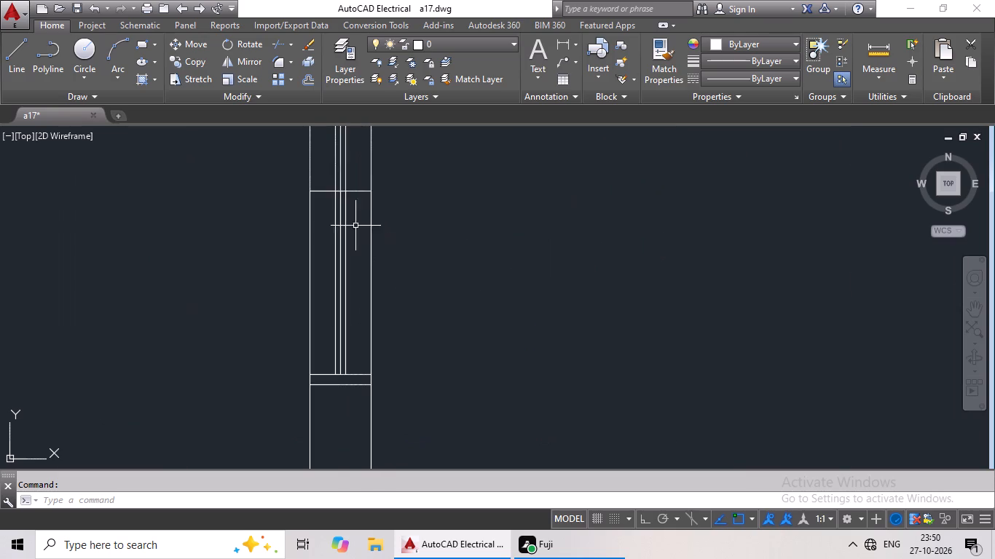
click(360, 192)
scroll(212, 258, down, 2)
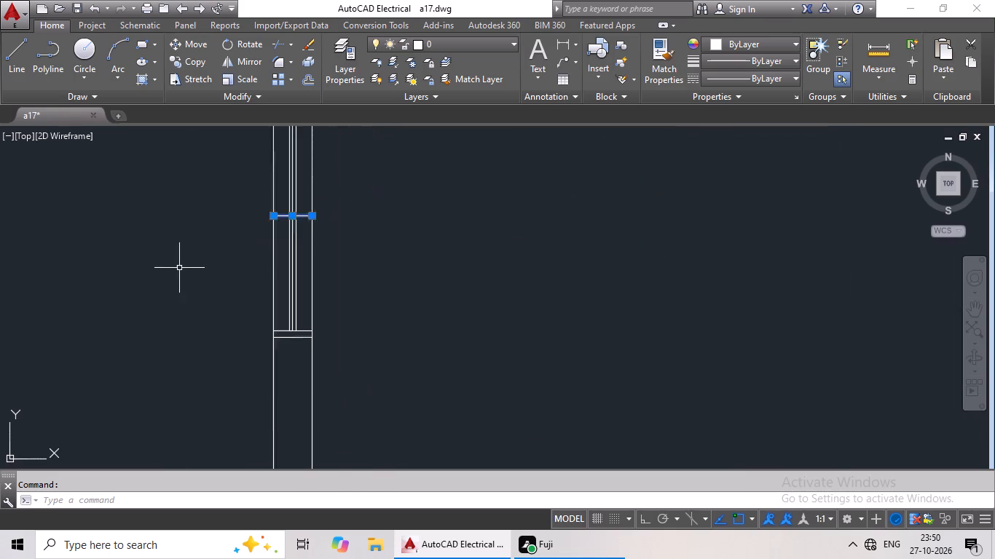
scroll(176, 269, down, 1)
middle_drag(220, 252, 669, 226)
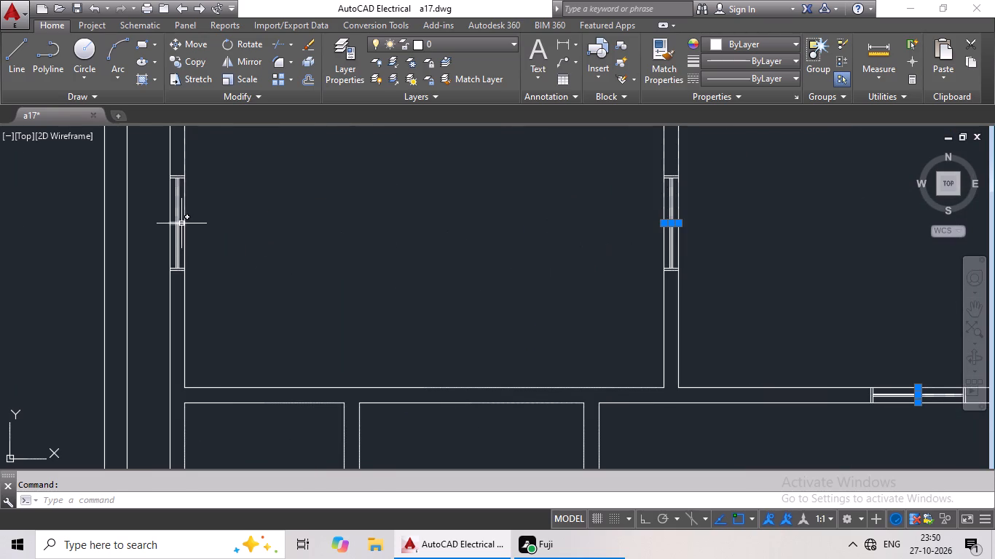
click(182, 223)
Add to the selection the left outer wall window cross lines of the next room up and the small room above it.
scroll(305, 210, down, 2)
middle_drag(367, 193, 326, 325)
middle_drag(421, 231, 430, 291)
scroll(223, 282, up, 4)
click(243, 309)
scroll(398, 265, down, 2)
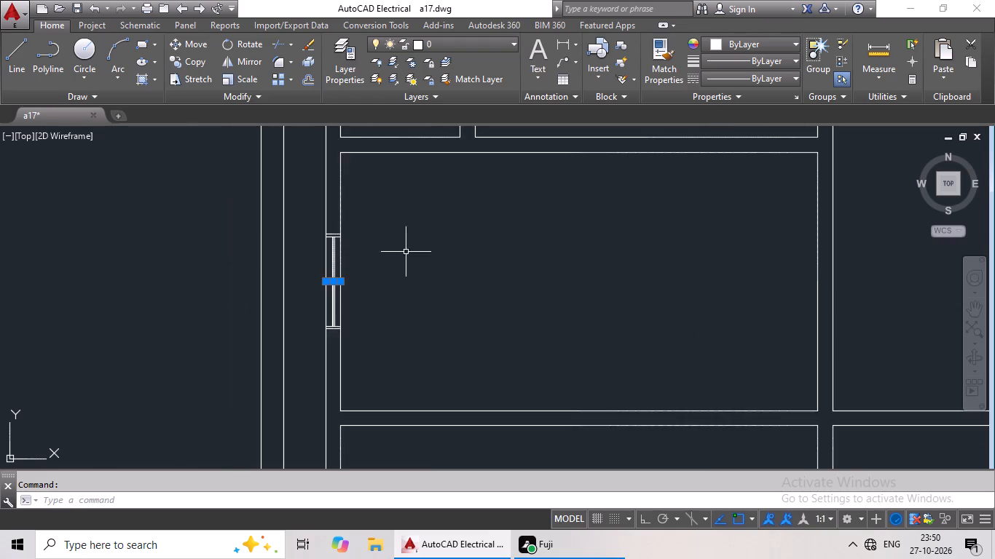
middle_drag(415, 242, 376, 352)
scroll(299, 187, up, 4)
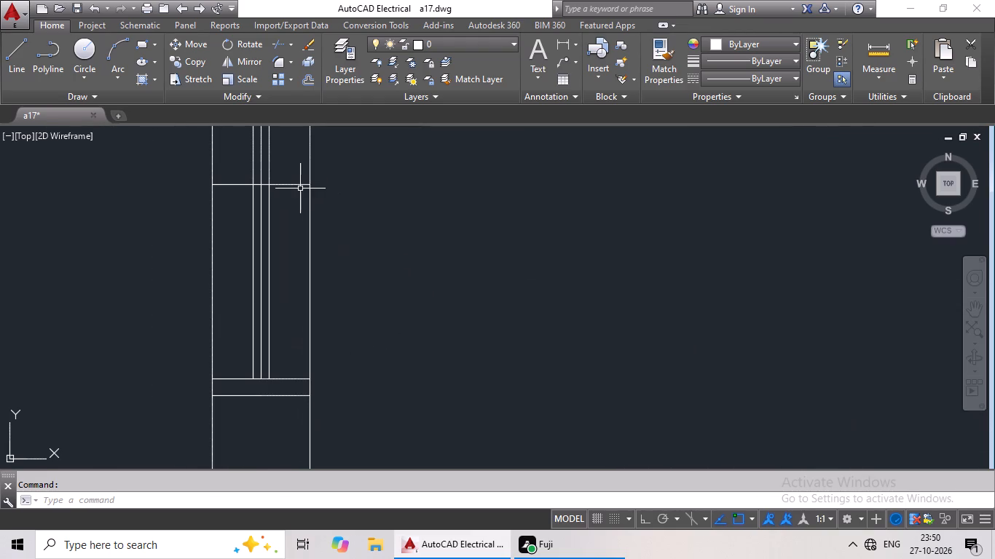
click(305, 186)
Add to the selection the window cross lines in the large hall's right outer wall and the left outer wall above the small room.
scroll(479, 213, down, 3)
middle_drag(597, 223, 363, 282)
scroll(558, 265, down, 2)
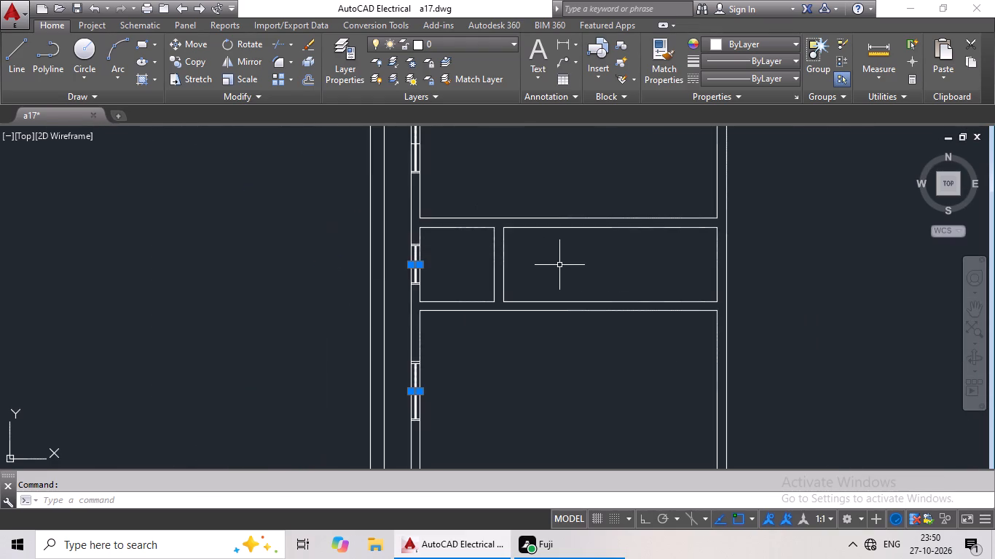
middle_drag(618, 263, 391, 264)
scroll(583, 258, down, 2)
middle_drag(626, 261, 403, 304)
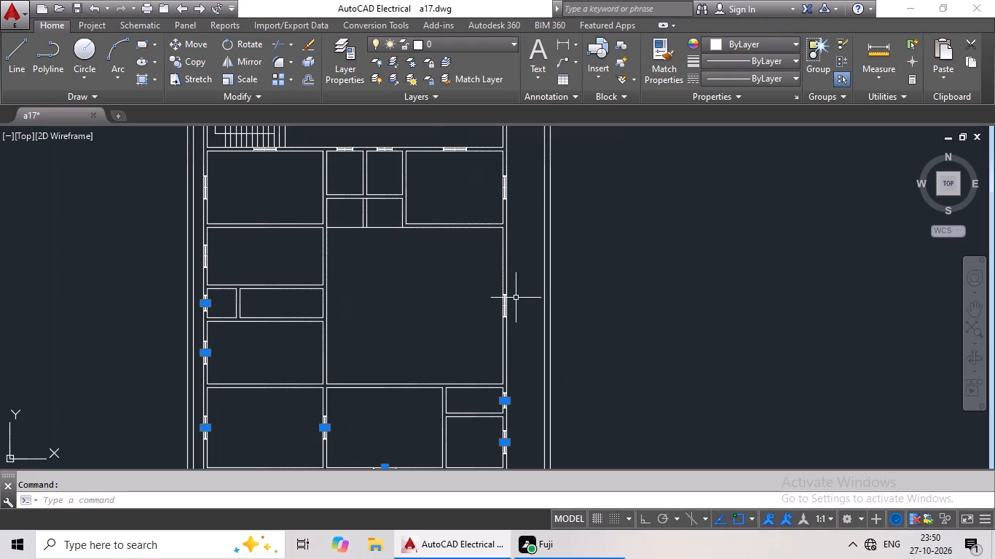
scroll(508, 302, up, 5)
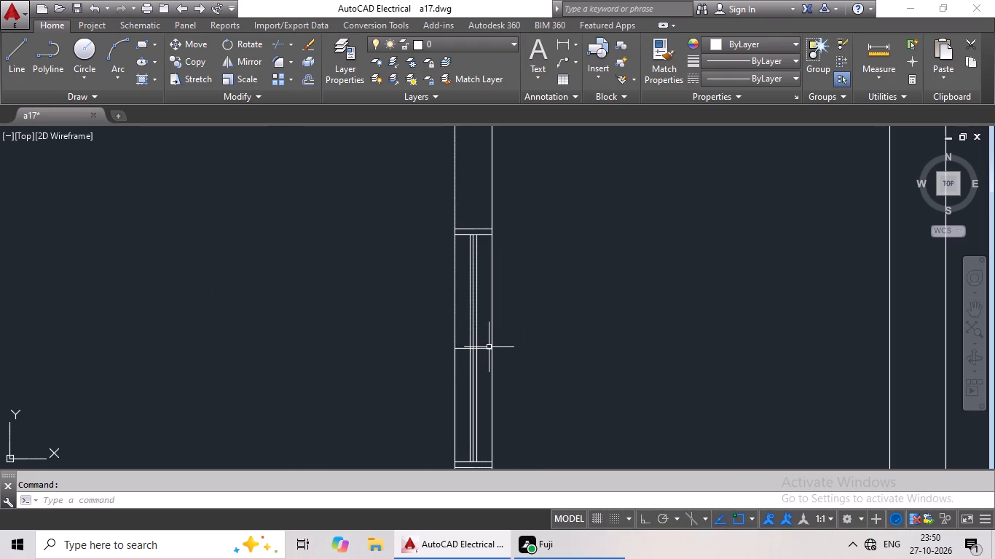
click(489, 347)
scroll(460, 333, down, 5)
middle_drag(414, 293, 511, 342)
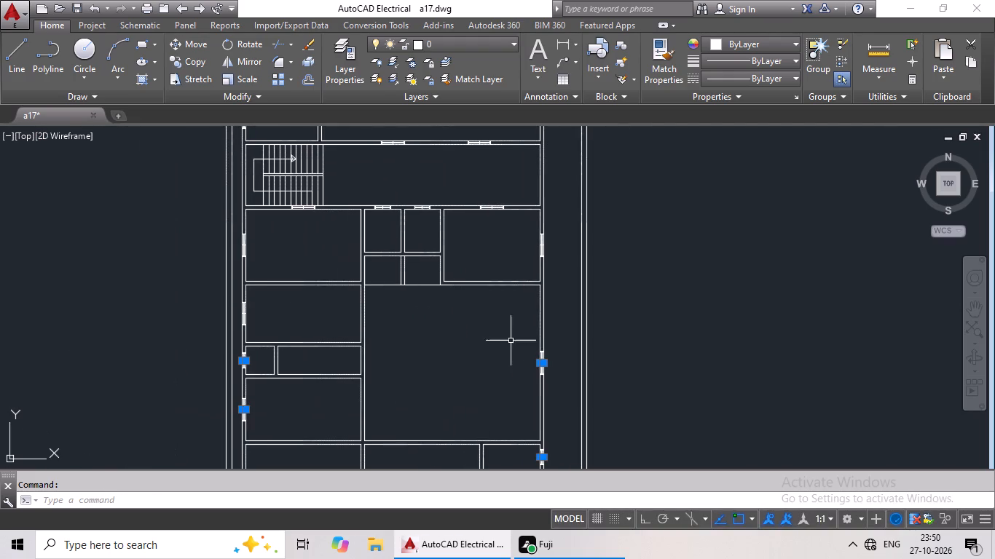
scroll(250, 314, up, 5)
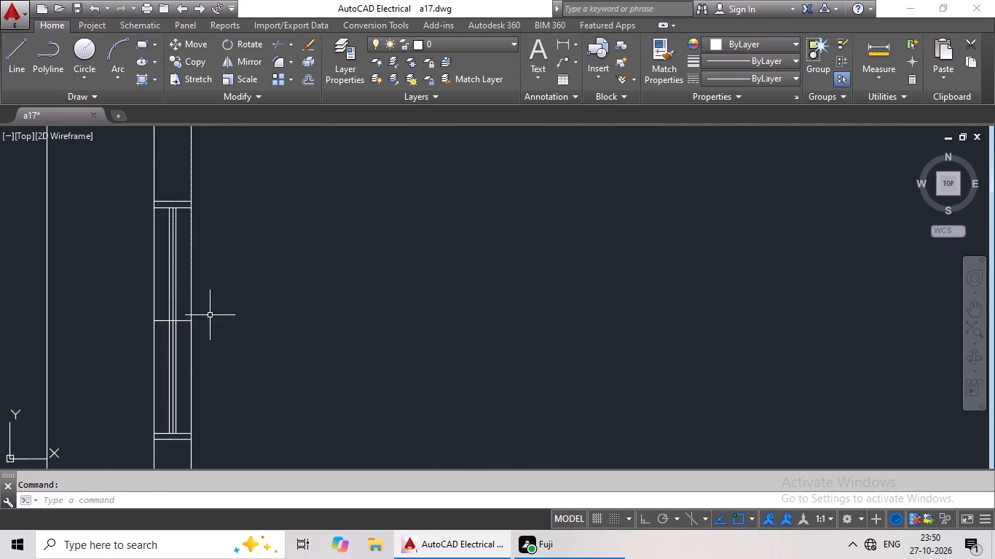
click(185, 322)
Add to the selection the outer side wall window cross lines of the left and right rooms directly below the staircase hall.
scroll(374, 307, down, 3)
middle_drag(473, 298, 294, 392)
middle_drag(503, 333, 427, 421)
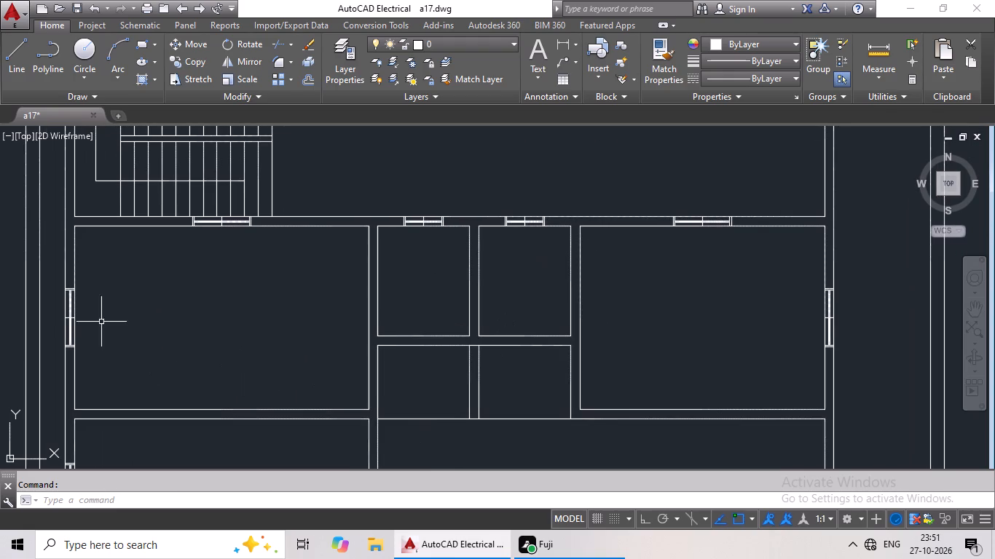
scroll(69, 314, up, 4)
click(87, 344)
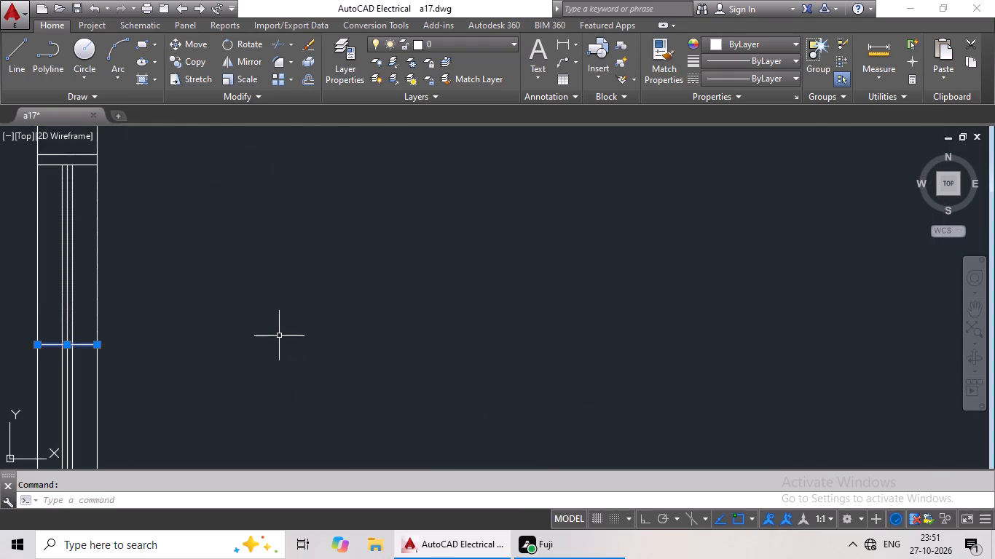
scroll(293, 334, down, 2)
scroll(553, 312, down, 2)
middle_drag(658, 316, 371, 357)
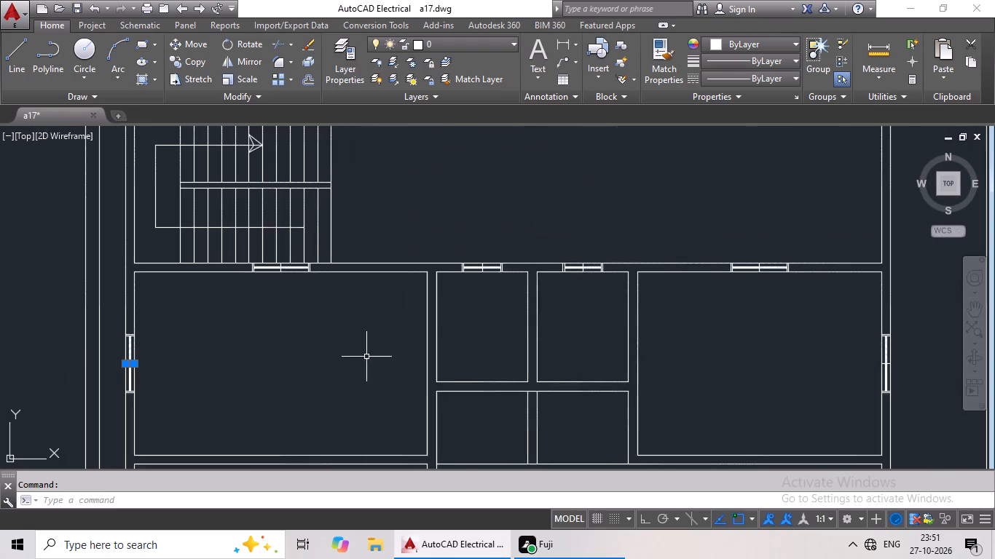
scroll(530, 332, down, 1)
middle_drag(581, 349, 618, 222)
middle_drag(680, 295, 535, 360)
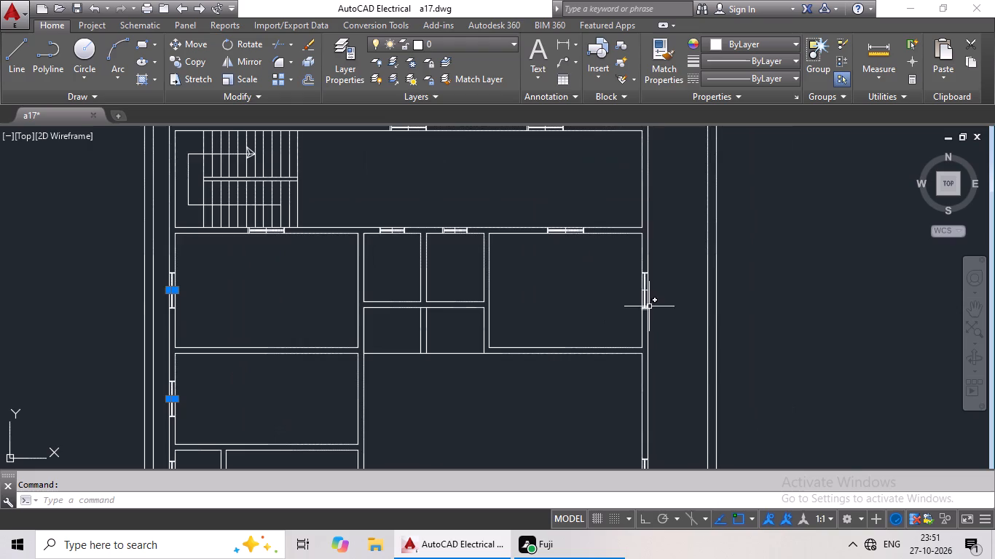
scroll(647, 298, up, 5)
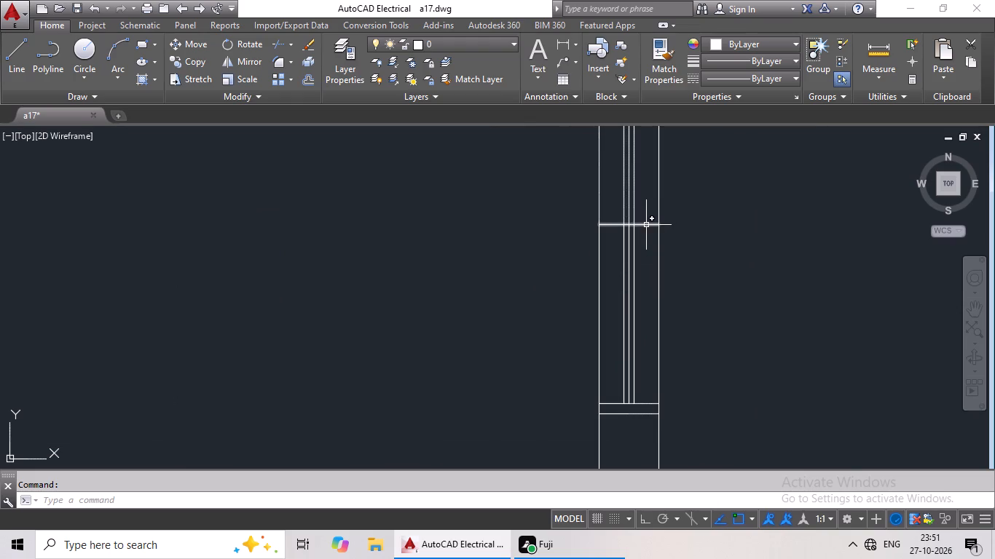
click(645, 225)
Add to the selection the cross lines of the two right-hand windows in the wall directly below the staircase hall.
scroll(524, 252, down, 2)
middle_drag(476, 249, 506, 333)
scroll(393, 282, down, 3)
middle_drag(355, 269, 391, 327)
scroll(402, 297, up, 5)
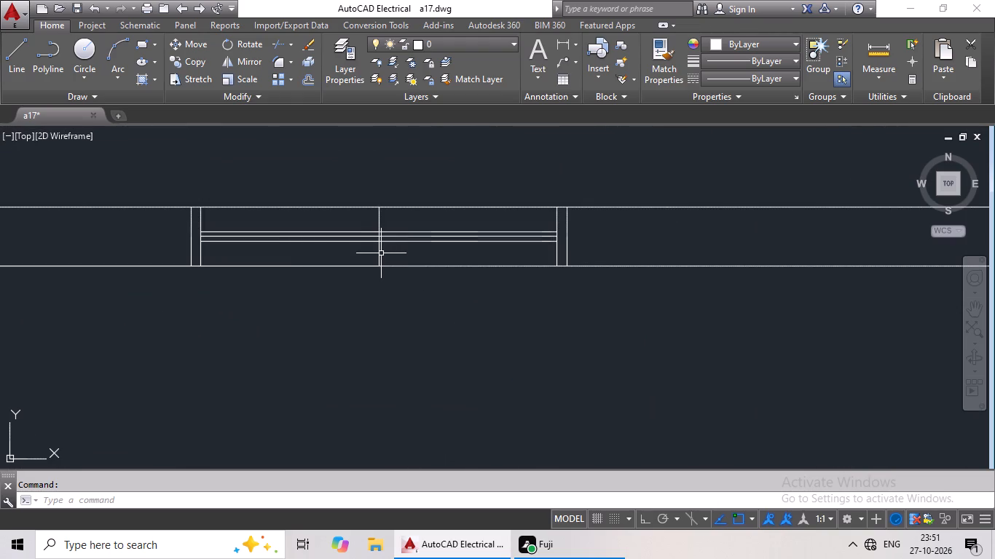
click(378, 254)
scroll(458, 276, down, 3)
middle_drag(387, 311, 541, 336)
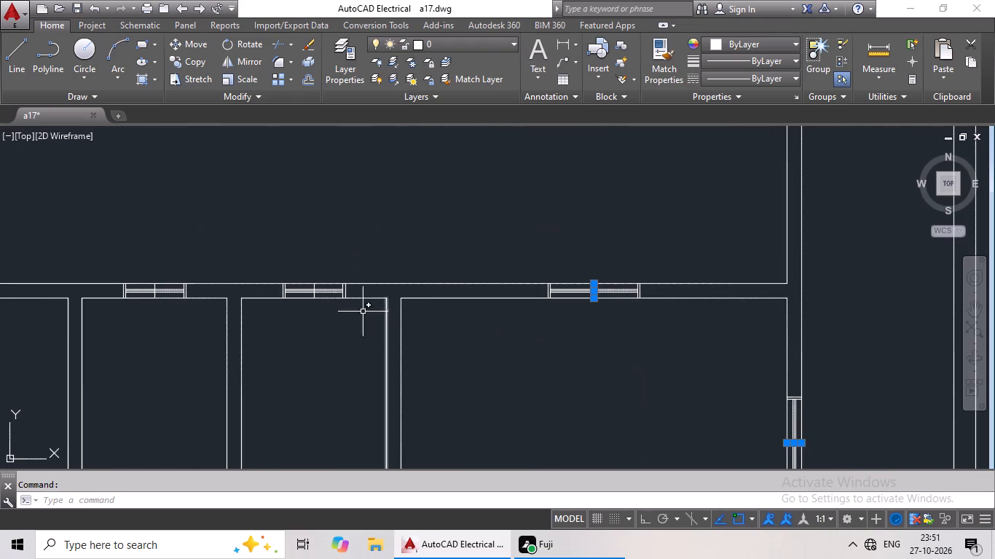
scroll(317, 293, up, 4)
click(295, 294)
Add to the selection the cross lines of the two left-hand windows in the wall directly below the staircase hall.
scroll(396, 302, down, 3)
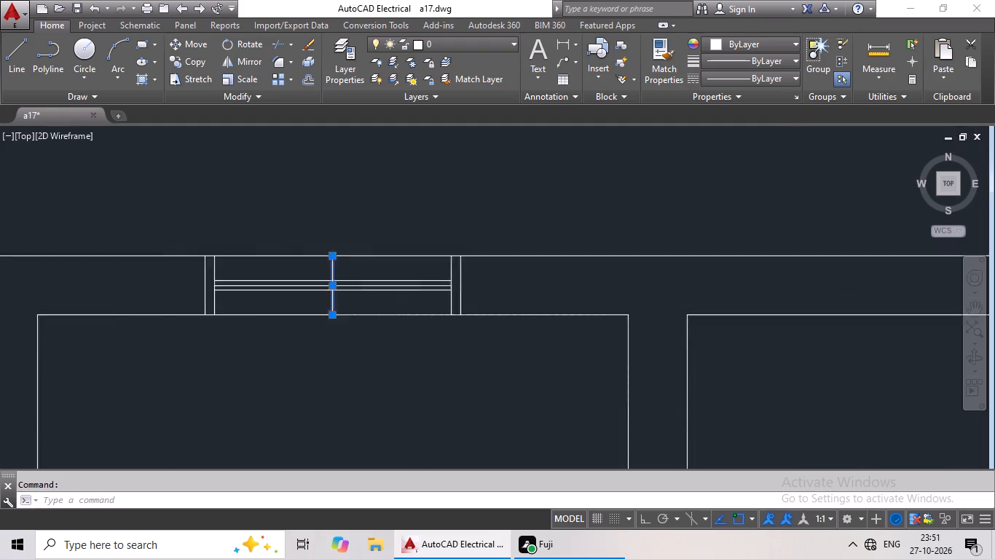
middle_drag(294, 318, 647, 316)
scroll(472, 304, up, 4)
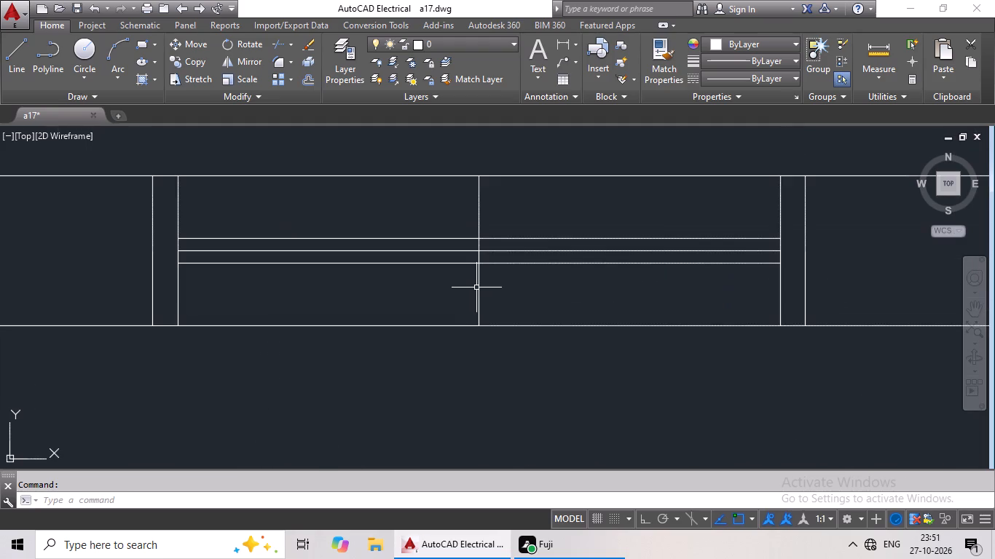
click(477, 287)
scroll(410, 311, down, 4)
middle_drag(329, 311, 649, 306)
middle_drag(409, 315, 619, 312)
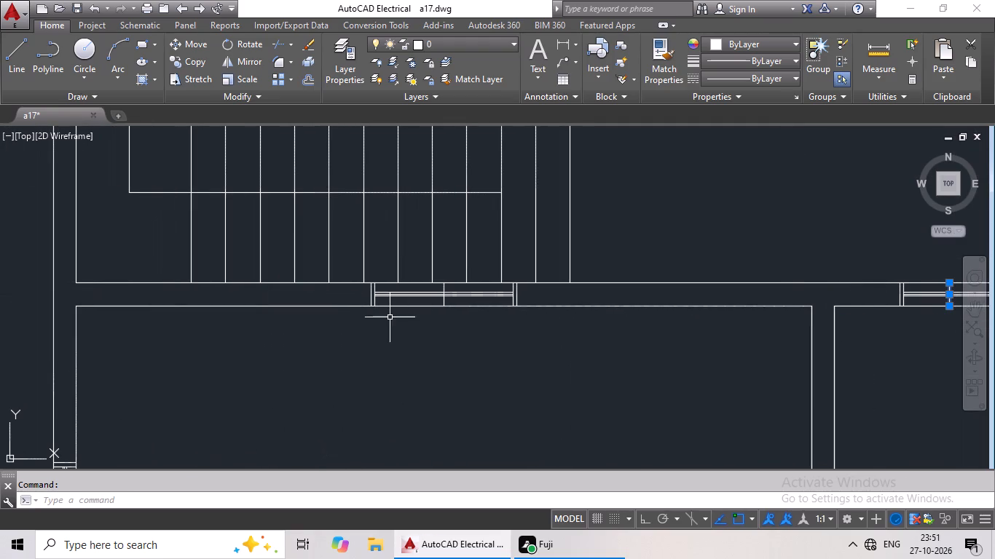
click(444, 299)
Add to the selection the cross lines of both windows in the wall between the staircase hall and the large room above it.
scroll(539, 300, down, 3)
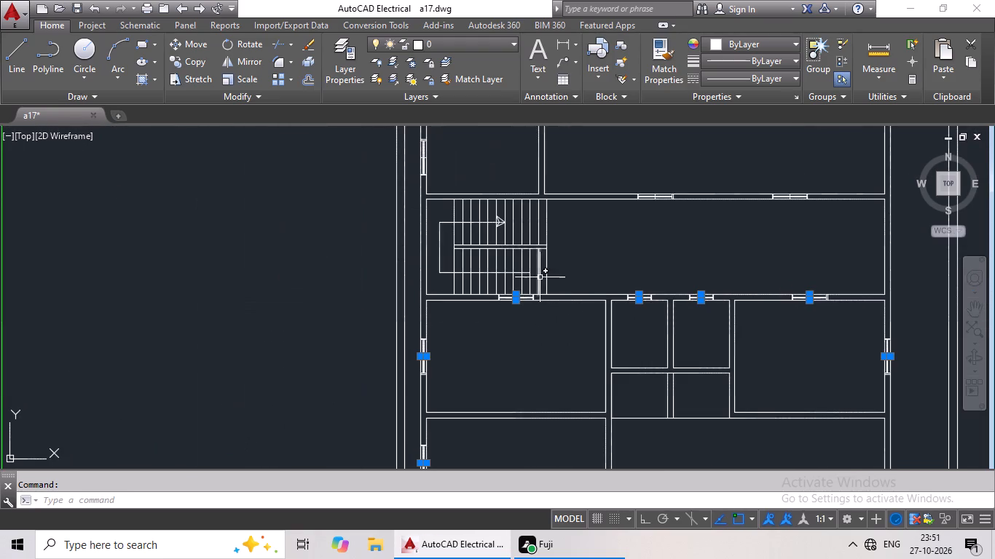
middle_drag(541, 278, 519, 352)
middle_drag(640, 269, 543, 333)
scroll(675, 329, up, 4)
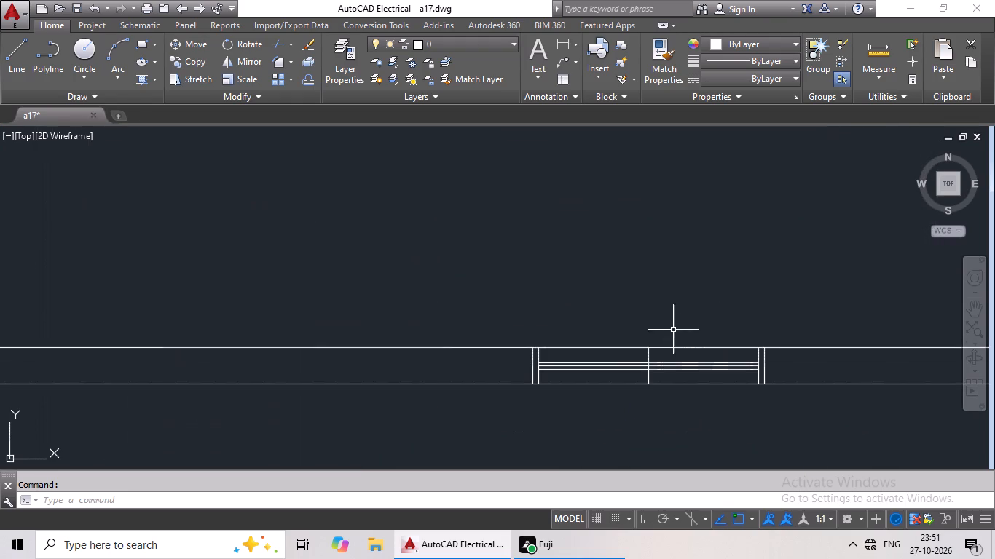
click(648, 352)
scroll(492, 359, down, 3)
middle_drag(457, 358, 630, 365)
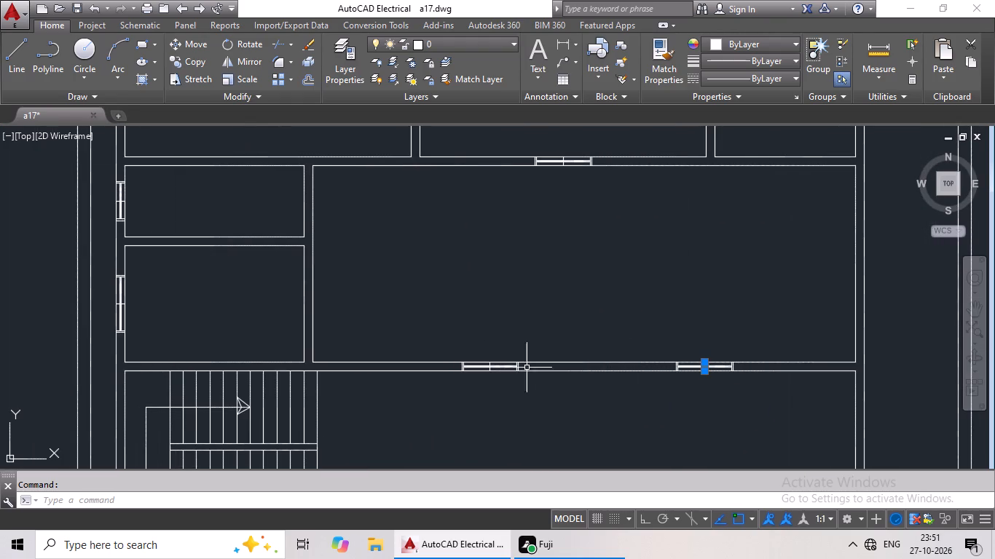
scroll(487, 359, up, 5)
click(498, 395)
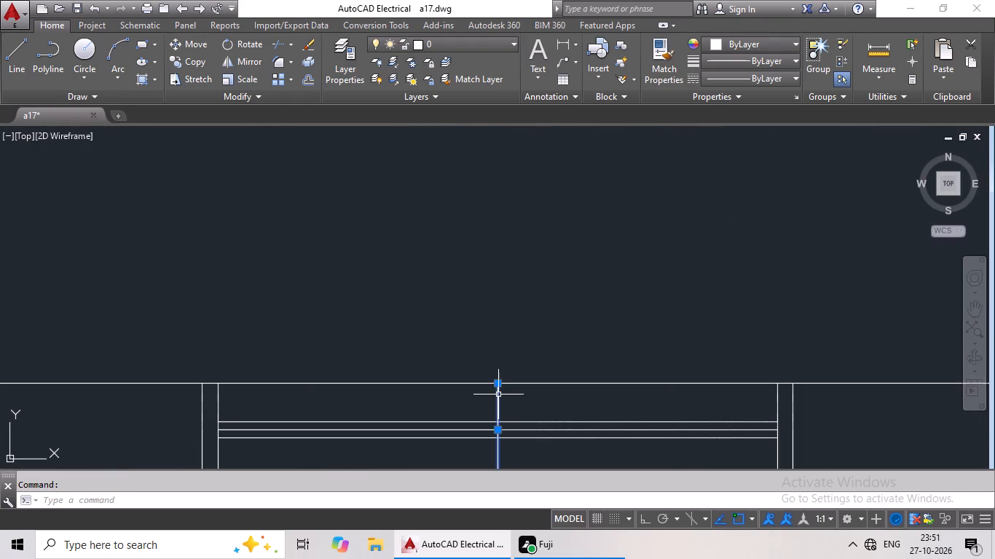
Add to the selection the left outer wall window cross lines of the two stacked small rooms directly above the staircase.
scroll(550, 377, down, 2)
middle_drag(484, 370, 752, 370)
scroll(514, 378, down, 2)
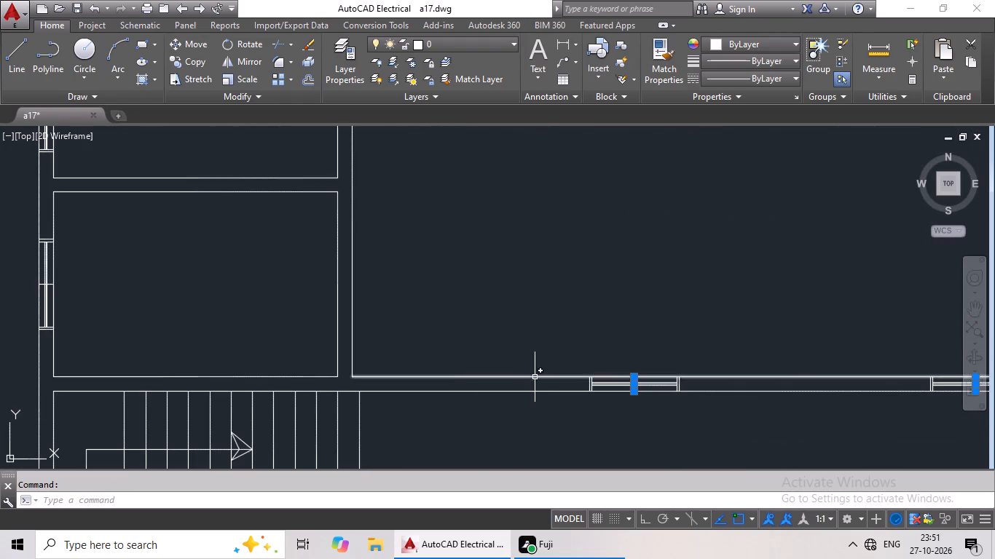
middle_drag(479, 380, 627, 375)
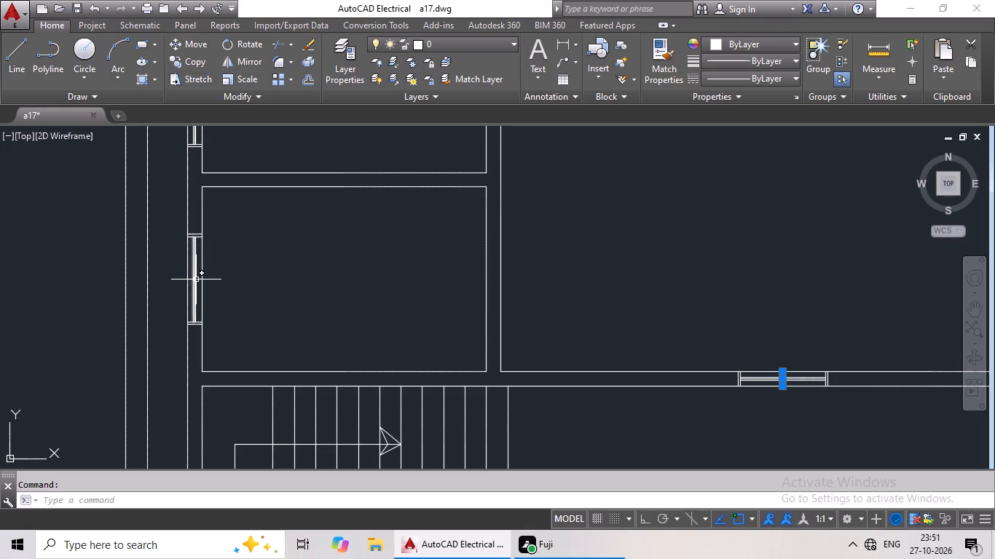
scroll(202, 280, up, 4)
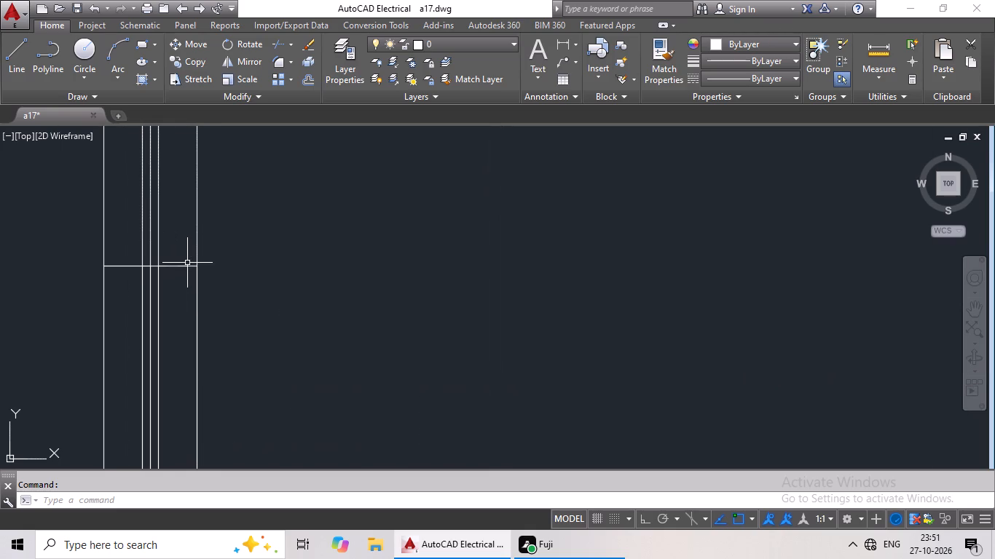
click(184, 265)
scroll(374, 283, down, 2)
scroll(517, 217, down, 2)
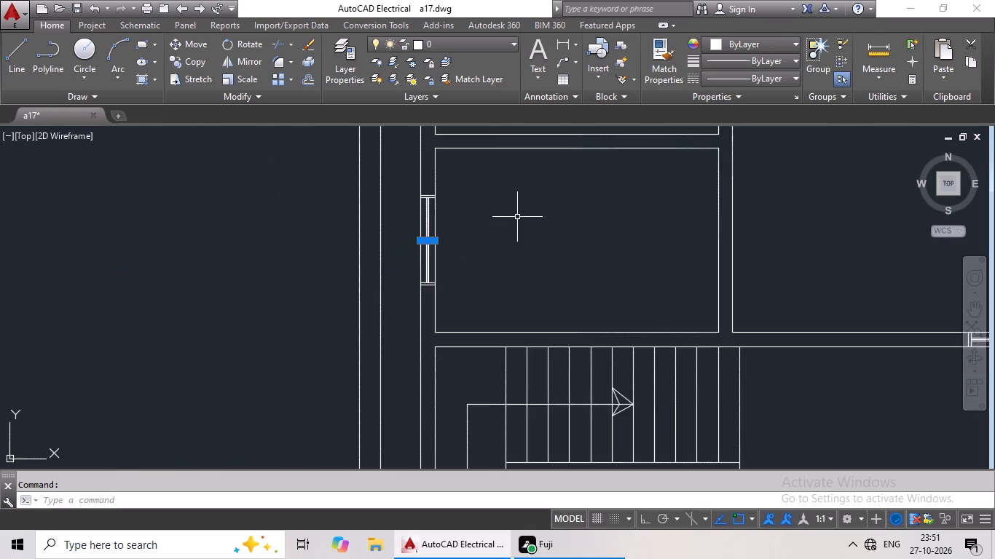
scroll(511, 217, down, 2)
middle_drag(537, 207, 505, 295)
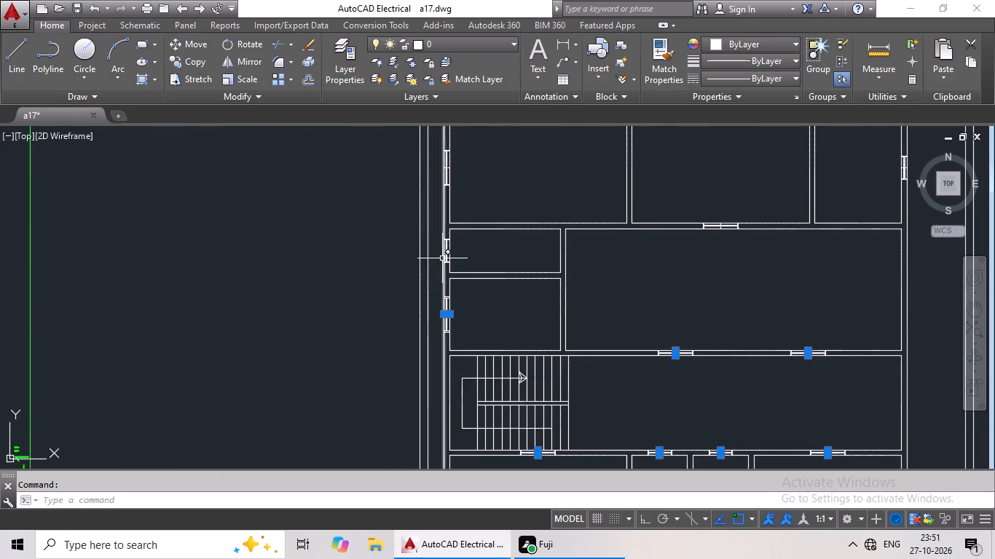
scroll(448, 256, up, 5)
click(436, 196)
Add to the selection the window cross lines in the large room's upper wall and the right outer wall of the three-room row above.
scroll(600, 222, down, 4)
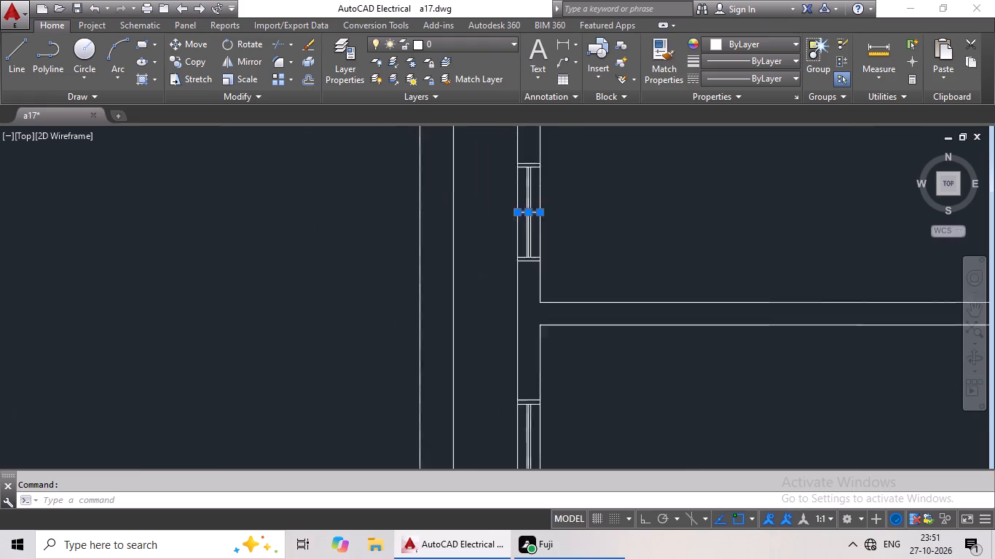
middle_drag(838, 247, 502, 278)
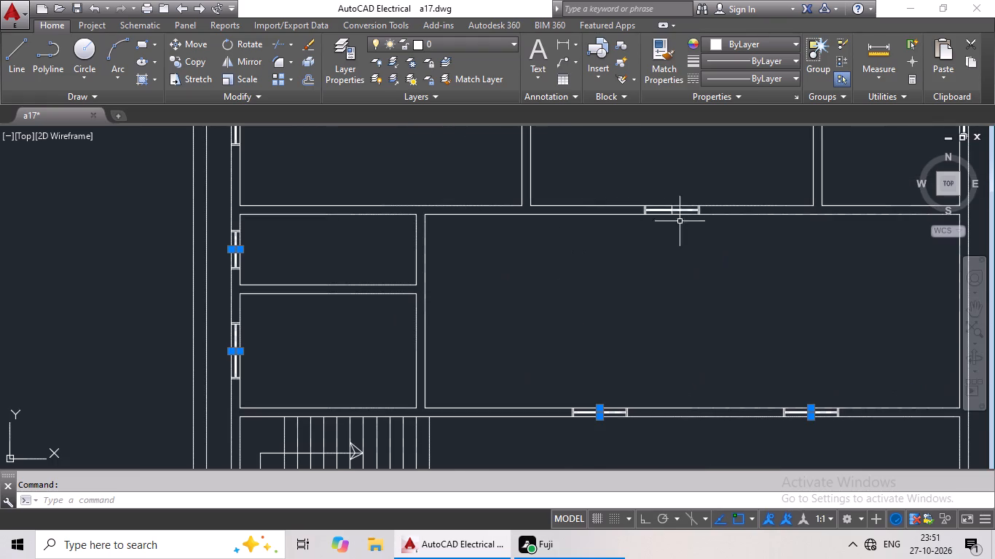
scroll(670, 205, up, 4)
click(683, 218)
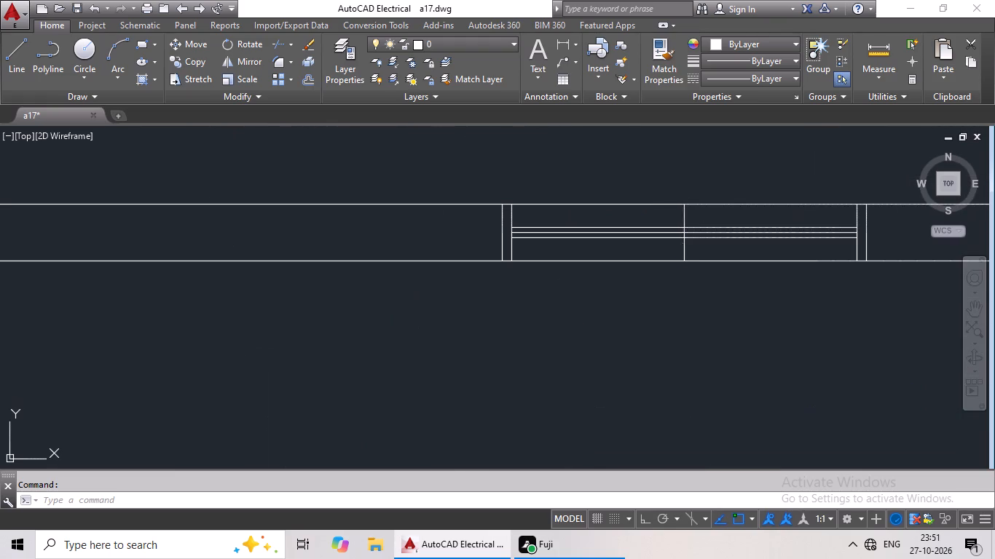
scroll(721, 215, down, 6)
middle_drag(759, 182, 646, 250)
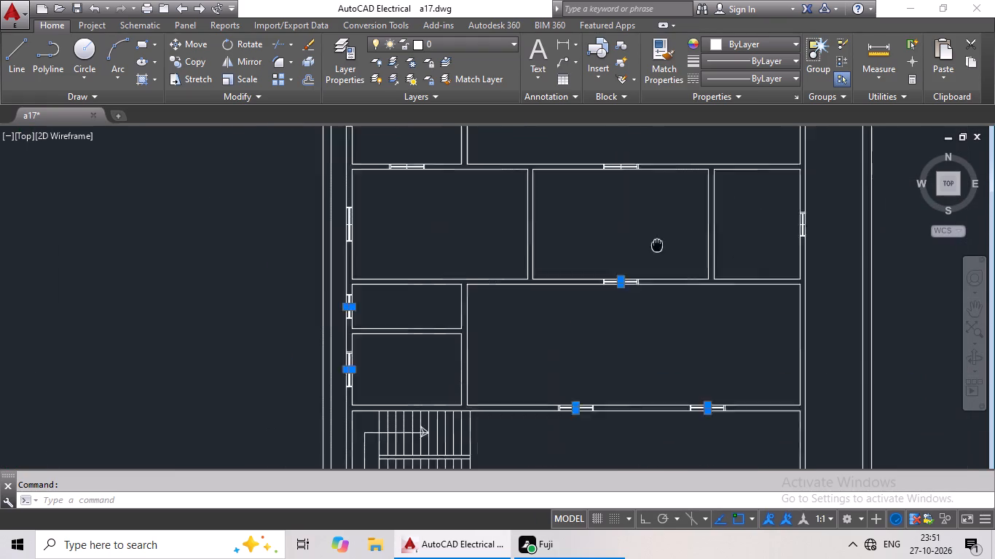
middle_drag(646, 250, 637, 253)
scroll(781, 235, up, 6)
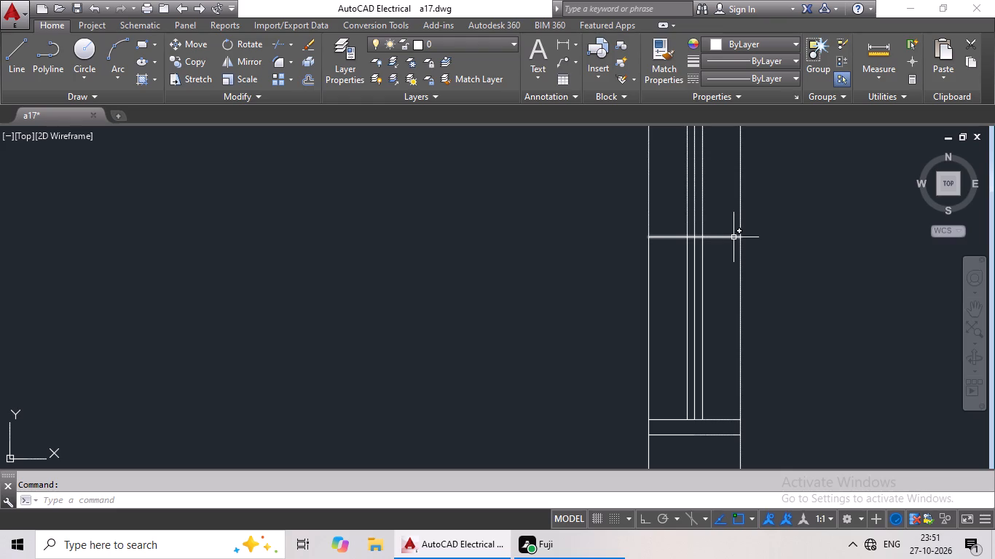
click(734, 237)
Add to the selection the left outer wall window cross line of the left room in the three-room row.
scroll(580, 262, down, 4)
scroll(505, 284, down, 3)
middle_drag(489, 285, 528, 271)
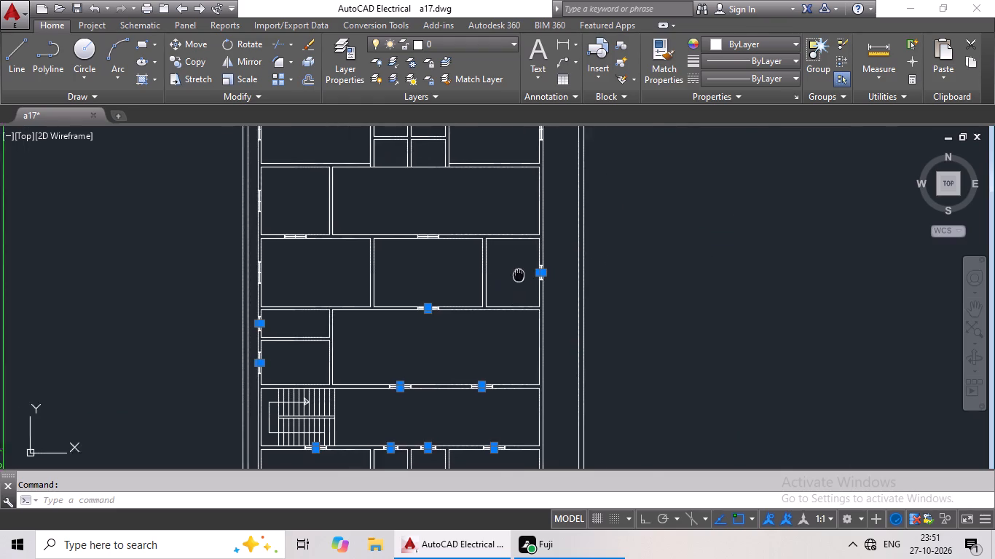
middle_drag(528, 271, 626, 245)
scroll(374, 245, up, 5)
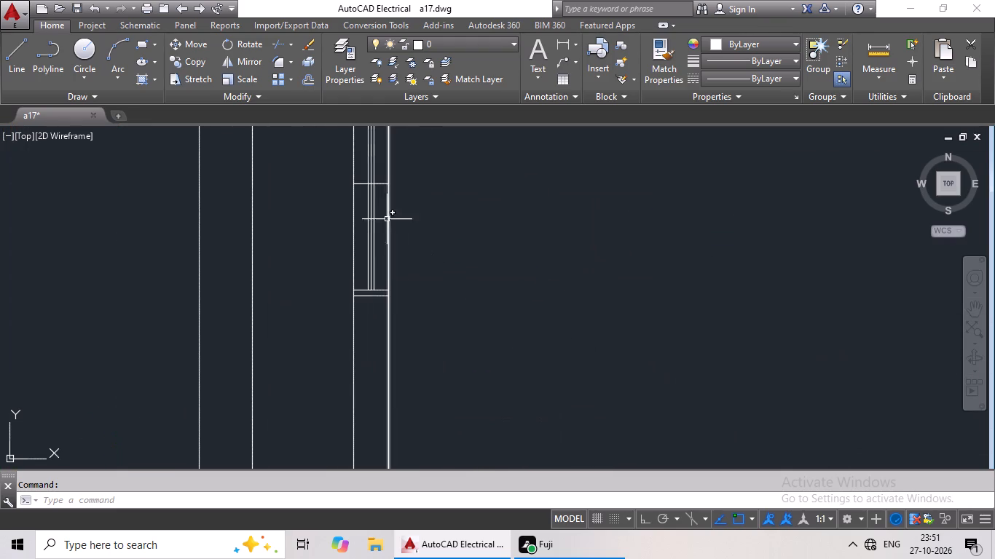
click(381, 182)
Add to the selection the cross lines of both windows in the wall along the top of the three-room row.
scroll(473, 197, down, 3)
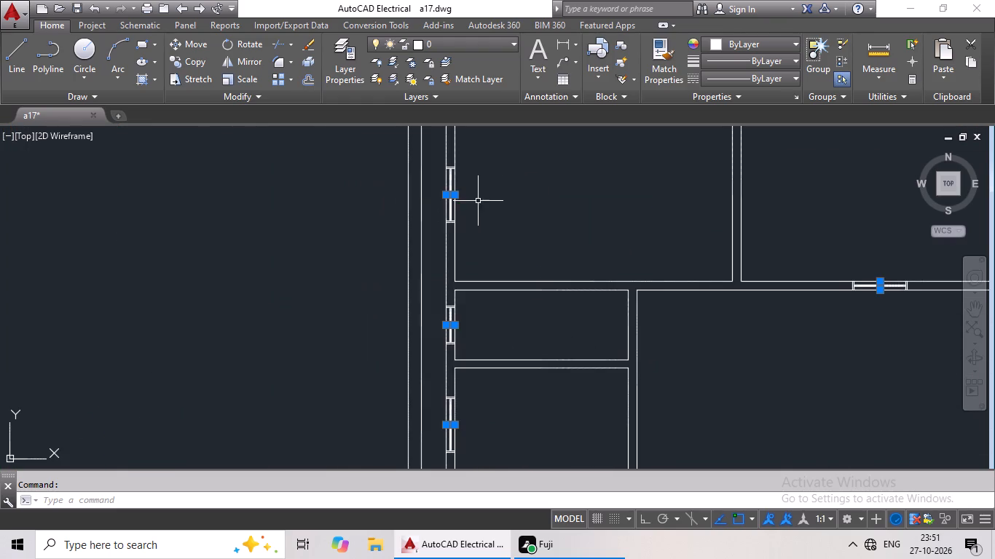
middle_drag(516, 207, 425, 301)
scroll(452, 194, up, 4)
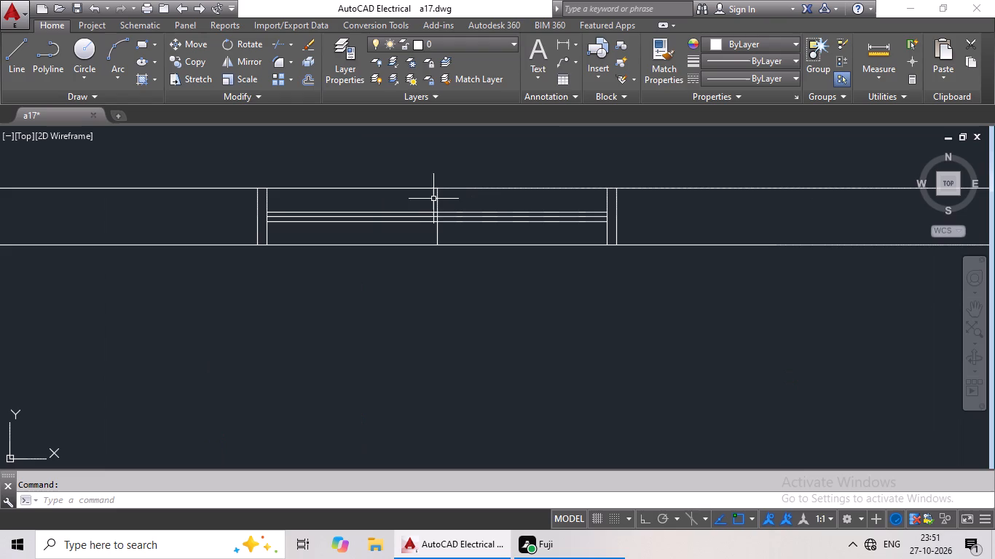
click(436, 194)
scroll(596, 241, down, 4)
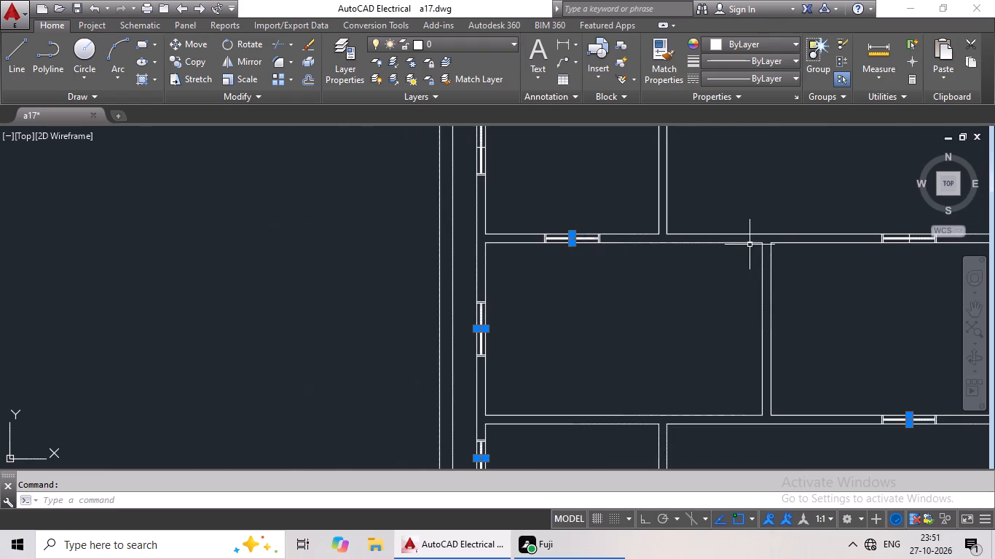
middle_drag(741, 251, 433, 318)
scroll(598, 305, up, 4)
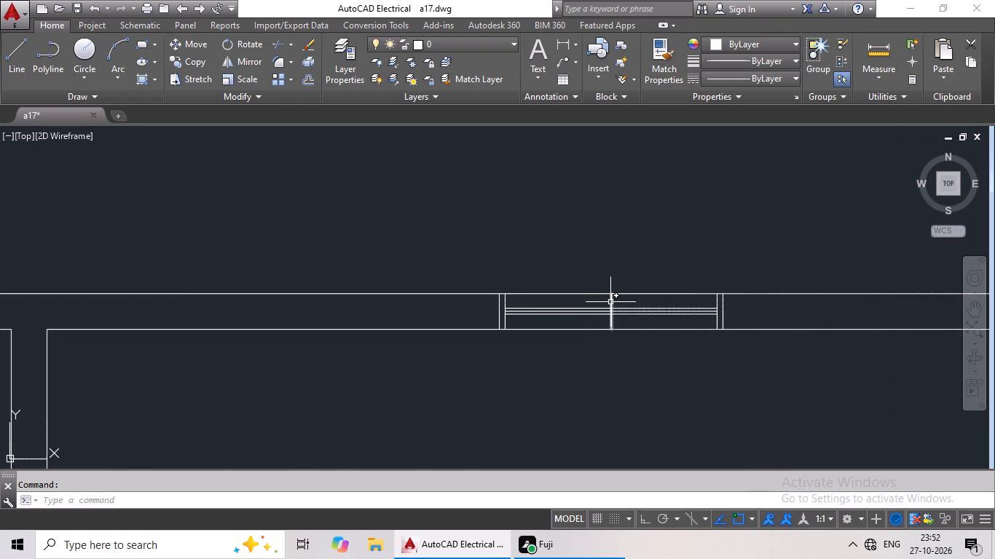
click(611, 301)
Add to the selection the window cross line in the right outer wall of the top-right corner room.
scroll(613, 302, down, 5)
middle_drag(630, 297, 623, 360)
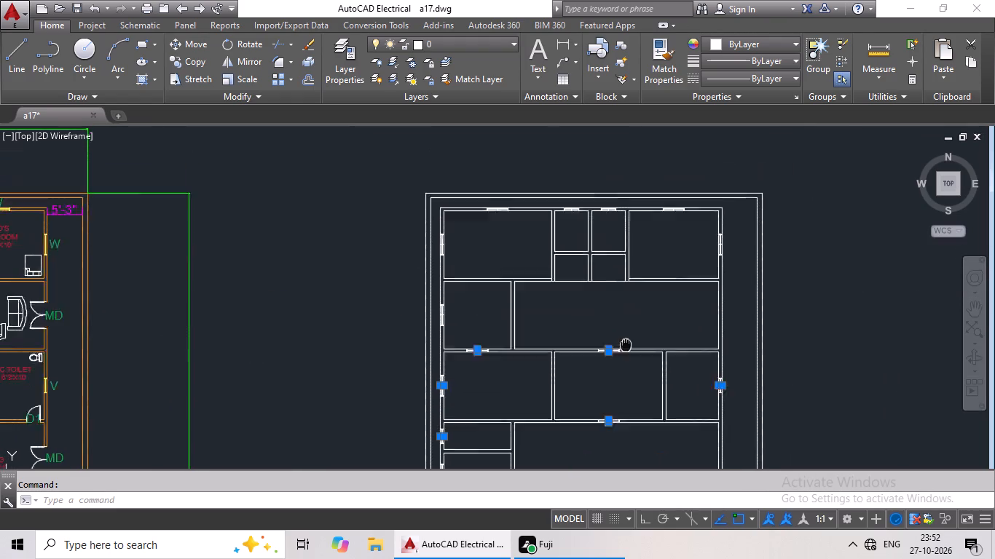
middle_drag(623, 360, 622, 360)
scroll(715, 258, up, 5)
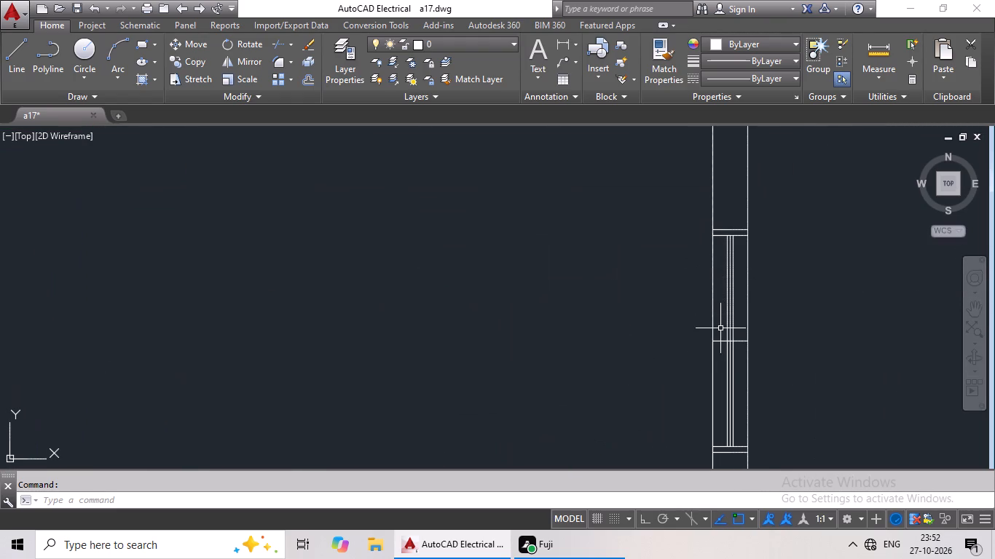
click(721, 342)
Add to the selection the left outer wall window cross lines of the top-left corner room and the room directly below it.
scroll(574, 370, down, 4)
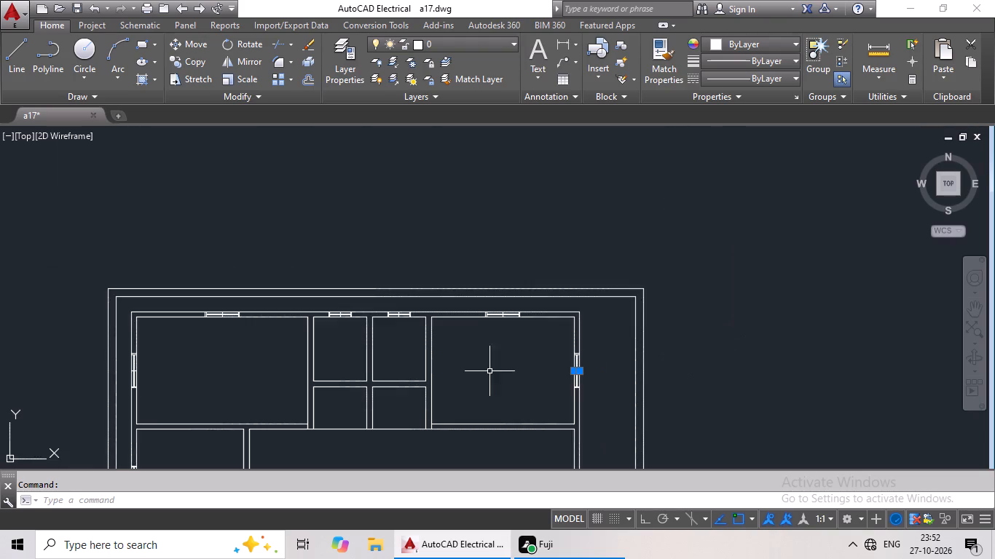
middle_drag(454, 362, 590, 338)
middle_drag(606, 322, 648, 297)
middle_drag(624, 317, 759, 251)
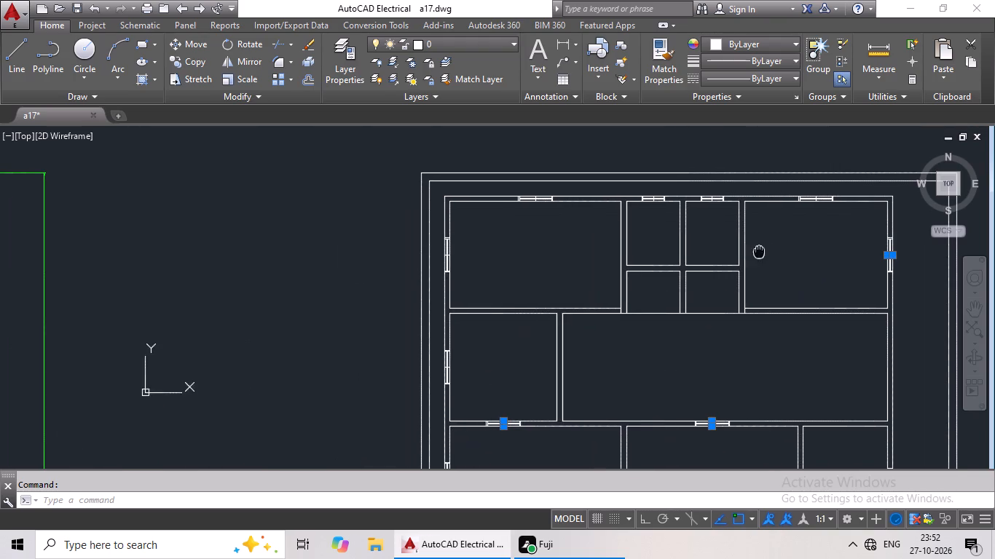
middle_drag(533, 293, 581, 240)
scroll(501, 306, up, 4)
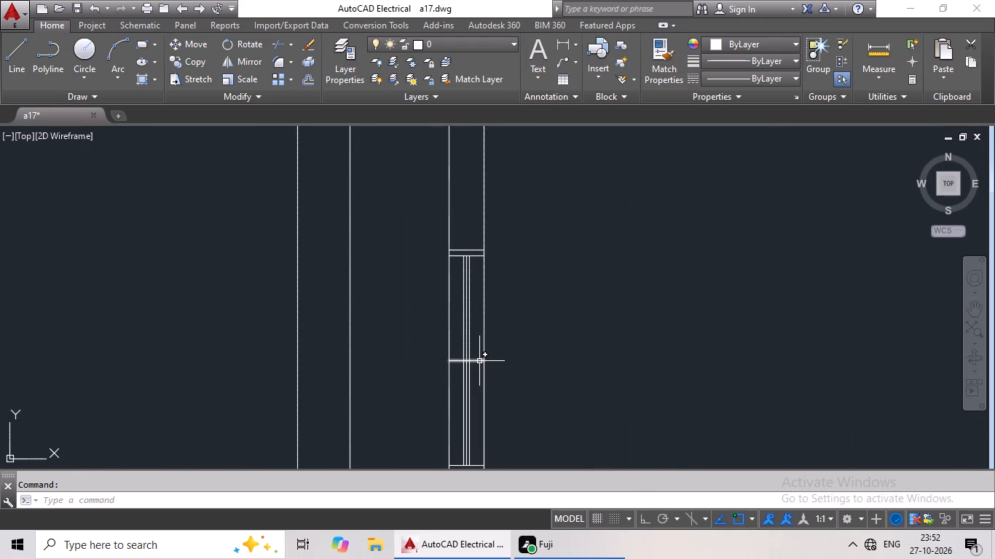
click(479, 361)
scroll(599, 331, down, 3)
middle_drag(634, 282, 562, 380)
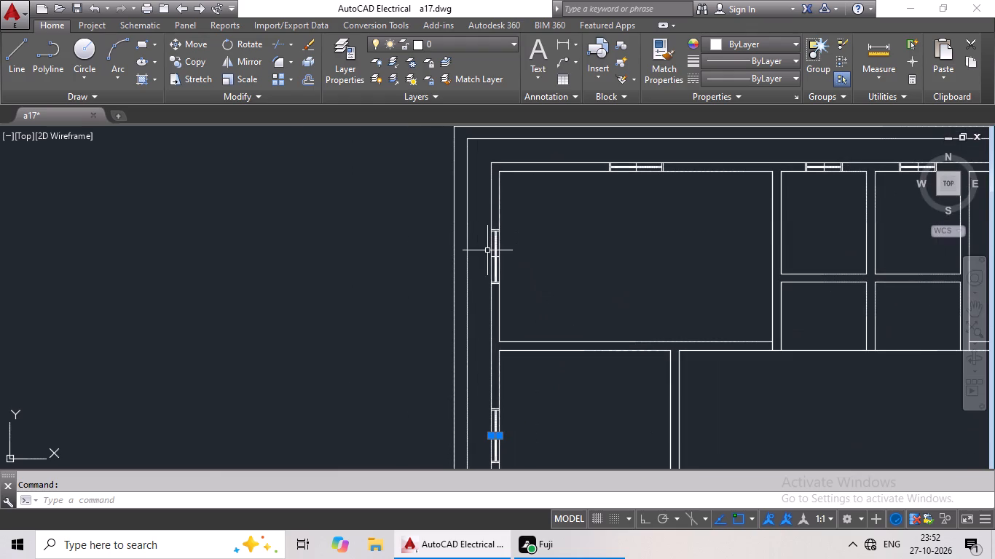
scroll(499, 259, up, 4)
click(503, 239)
Add the cross lines of the four windows in the top outer wall to the selection and erase all selected cross lines.
scroll(653, 242, down, 3)
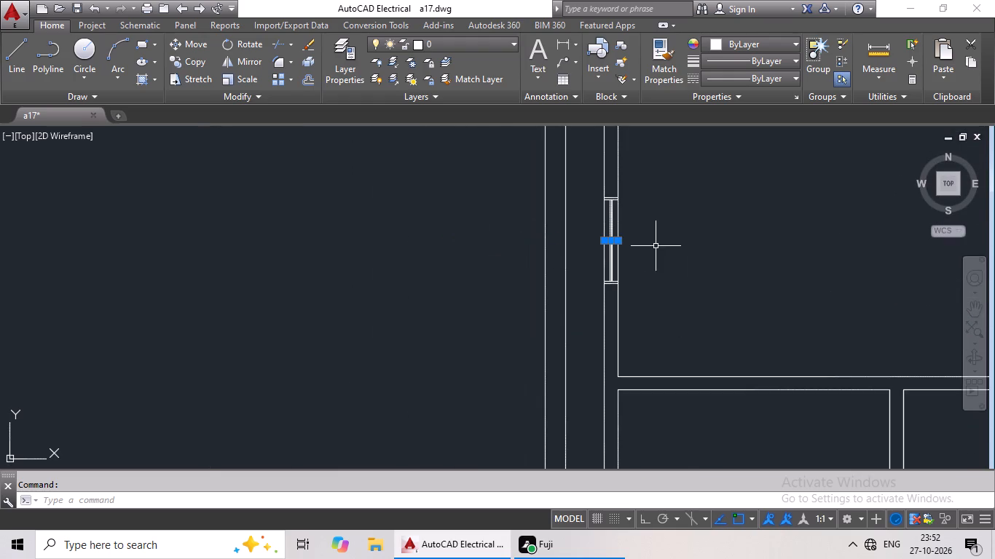
middle_drag(716, 247, 428, 381)
scroll(546, 234, up, 4)
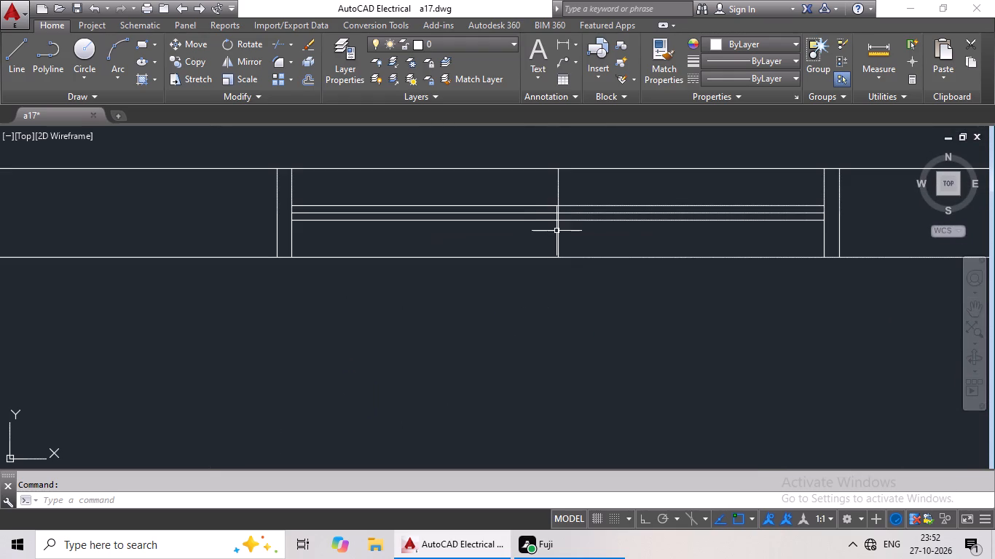
click(558, 232)
scroll(695, 292, down, 3)
middle_drag(716, 296, 278, 310)
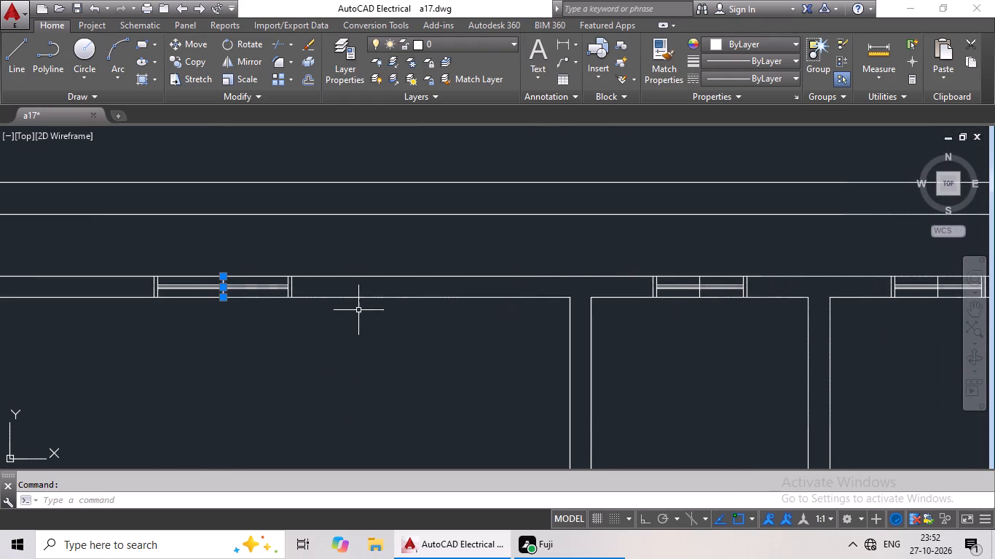
scroll(709, 288, up, 3)
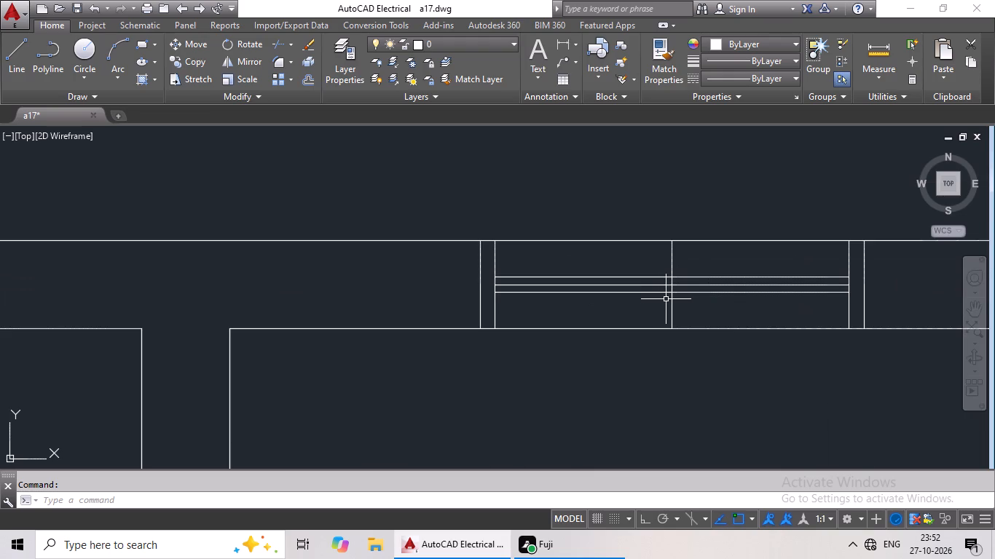
click(672, 299)
scroll(688, 296, down, 2)
middle_drag(720, 292, 401, 297)
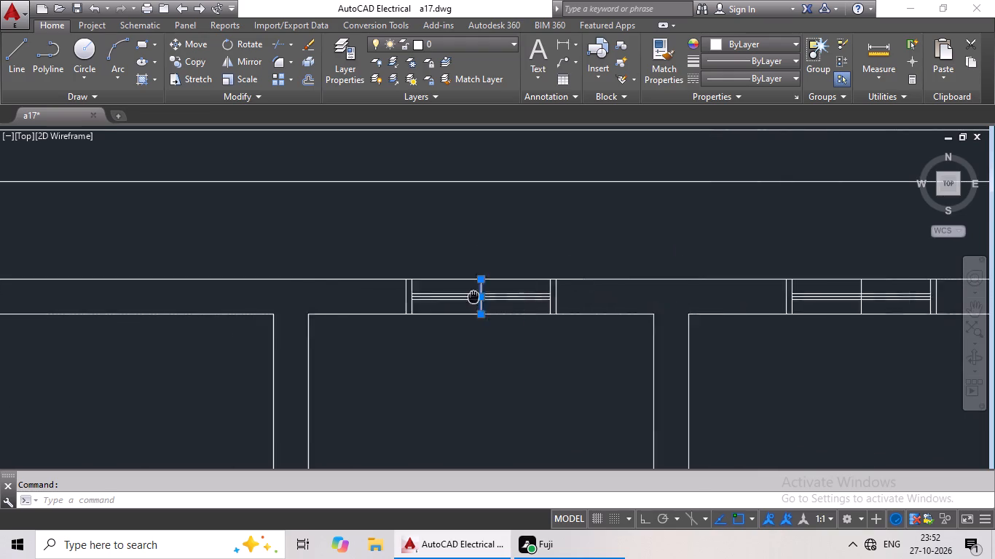
middle_drag(401, 297, 315, 297)
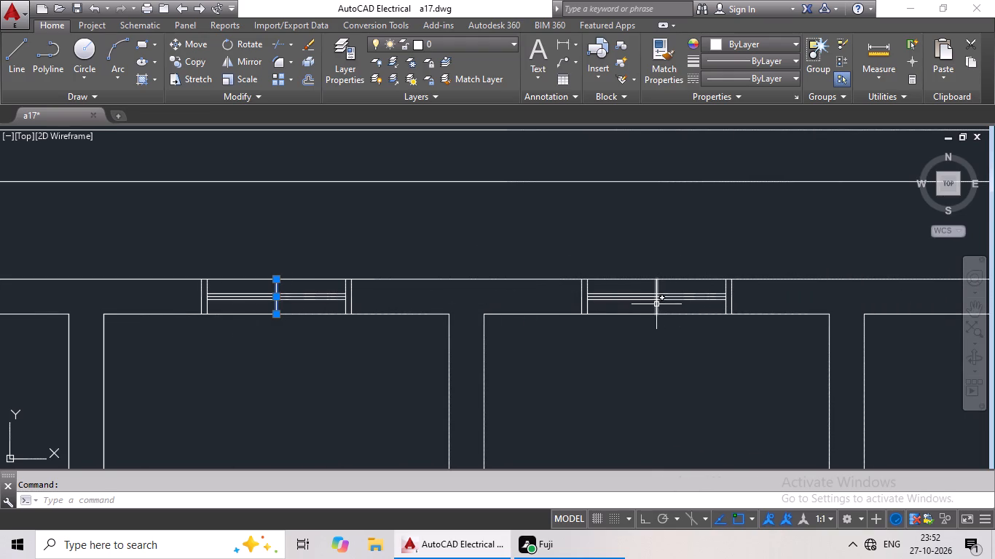
click(656, 304)
middle_drag(704, 314, 186, 354)
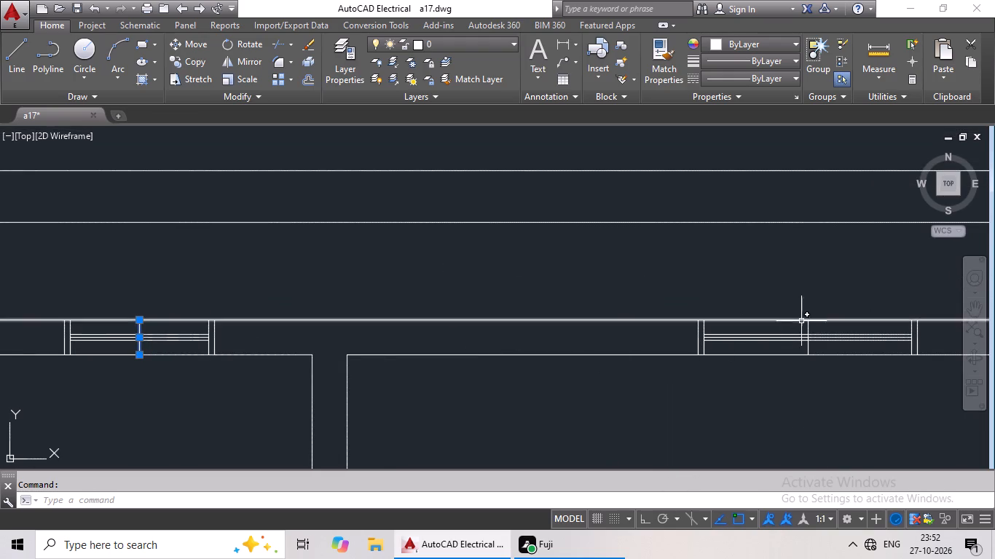
click(809, 326)
scroll(798, 333, down, 4)
middle_drag(688, 357, 700, 291)
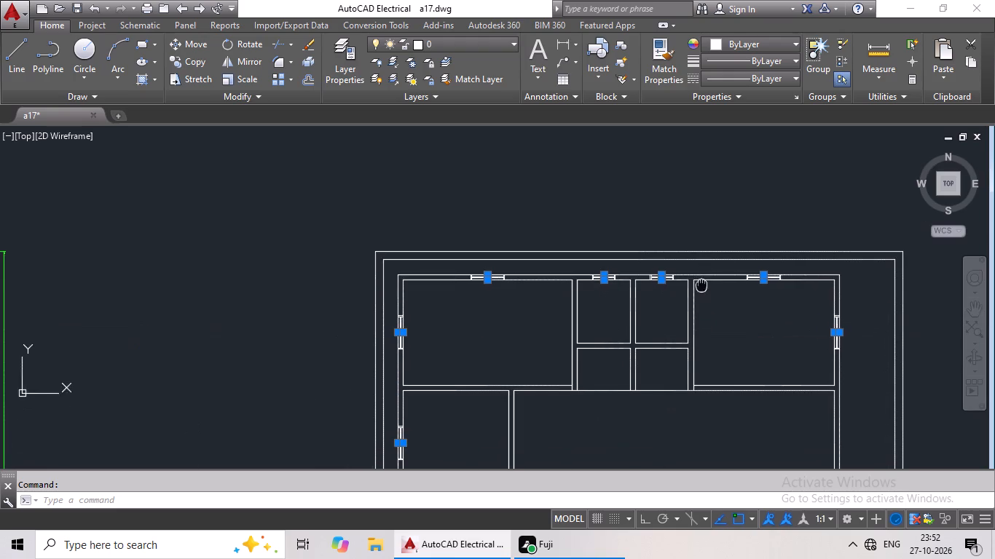
key(Delete)
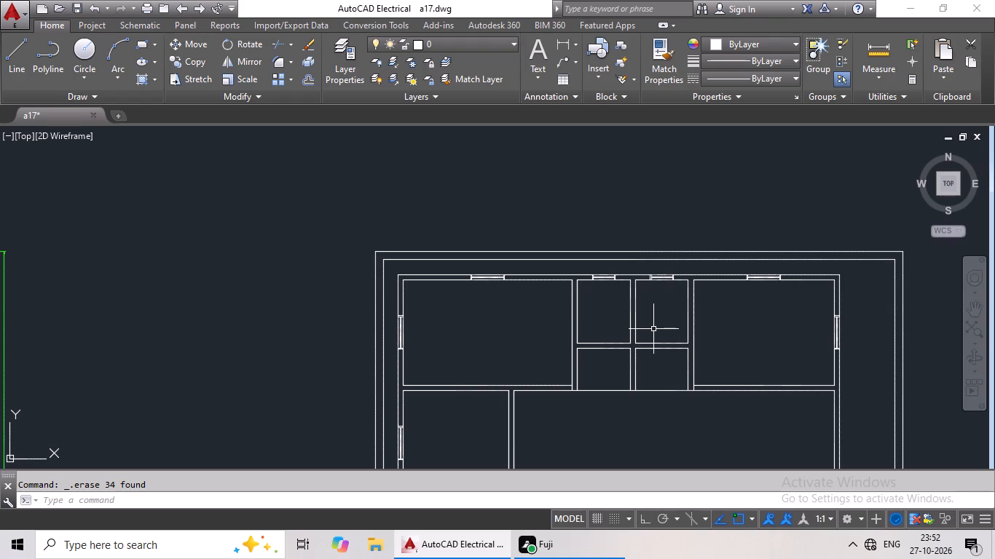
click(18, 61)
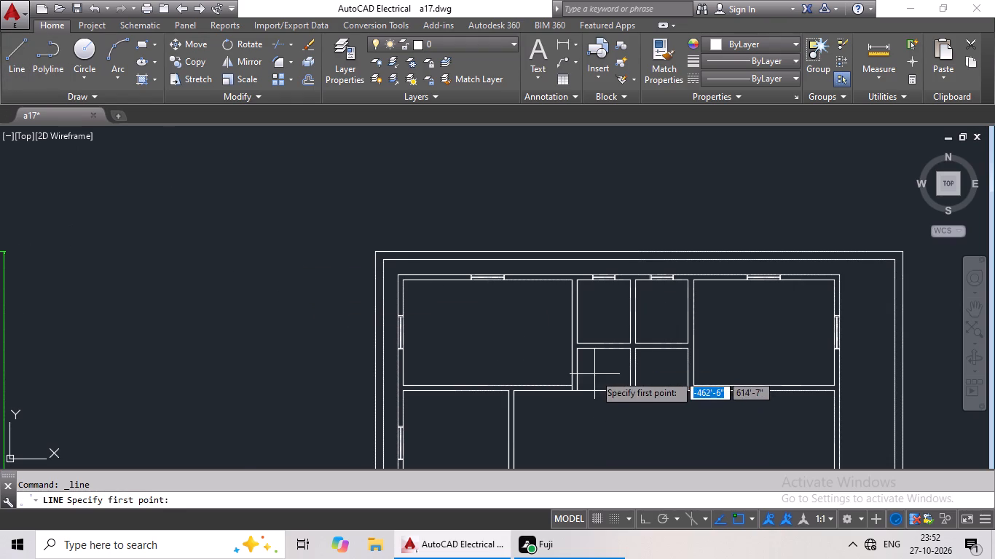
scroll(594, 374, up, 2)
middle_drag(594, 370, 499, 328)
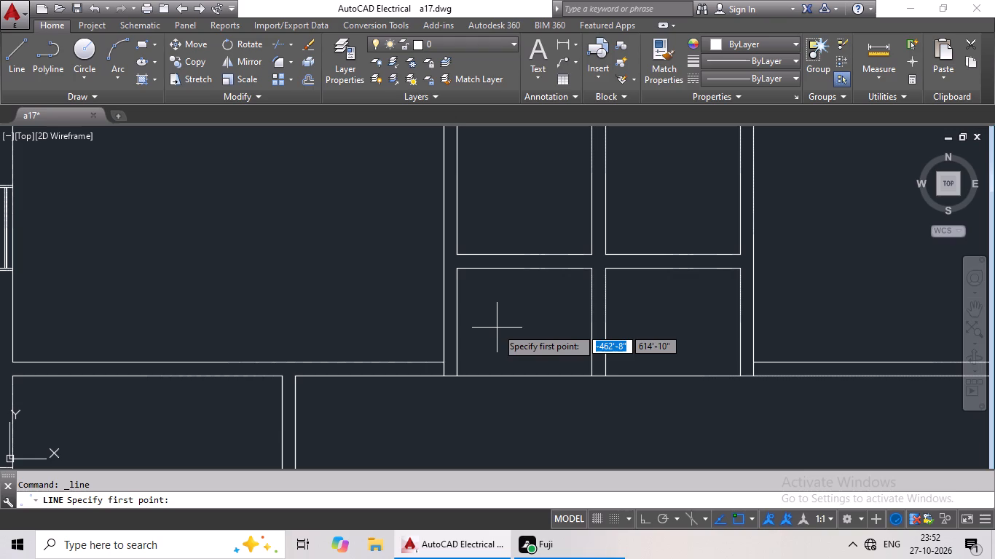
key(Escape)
Trim the wall line stubs at the inner bottom corners of the top-left and top-right corner rooms.
text(tr)
key(space)
key(space)
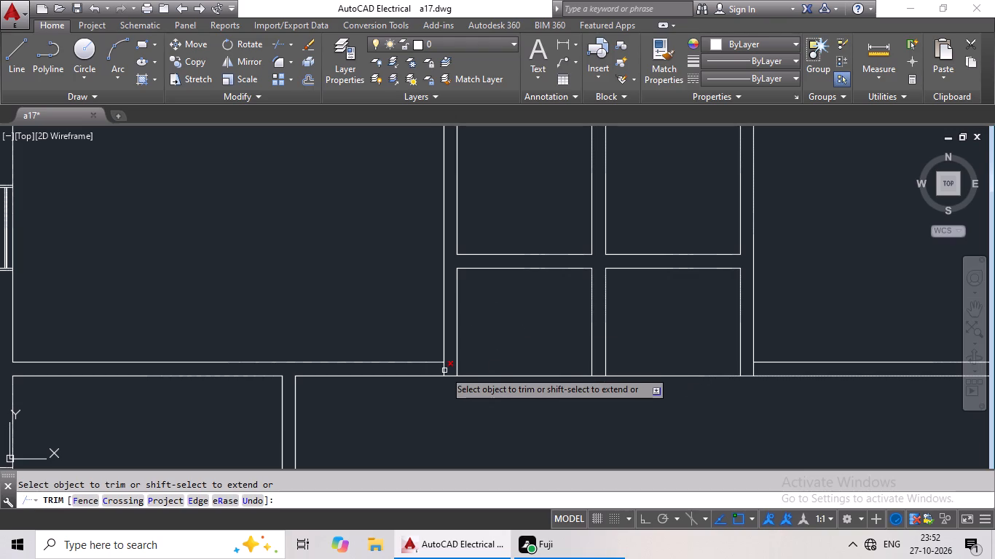
scroll(444, 370, up, 2)
drag(453, 362, 428, 373)
click(428, 373)
scroll(518, 349, down, 3)
middle_drag(521, 344, 410, 351)
scroll(586, 362, up, 4)
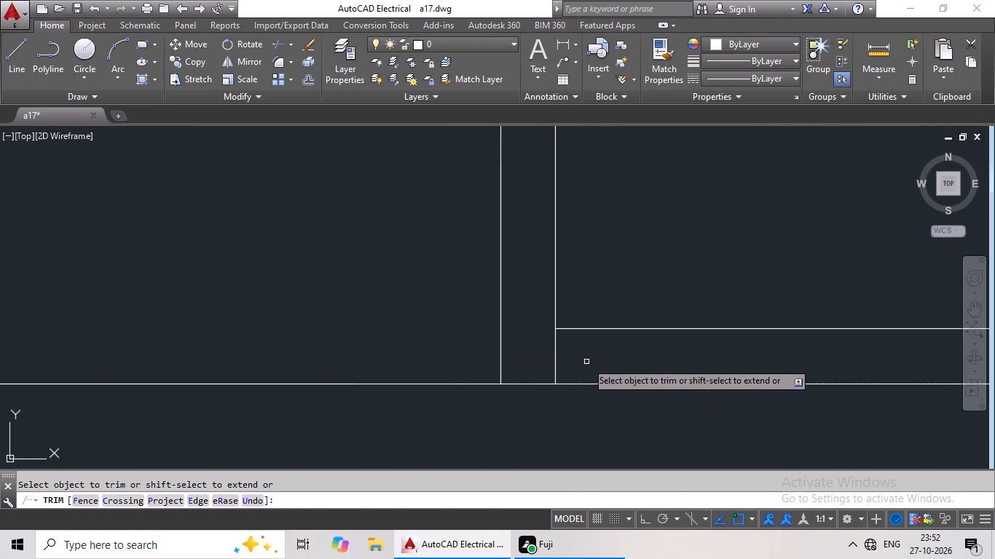
drag(597, 353, 551, 370)
click(551, 370)
scroll(563, 365, down, 4)
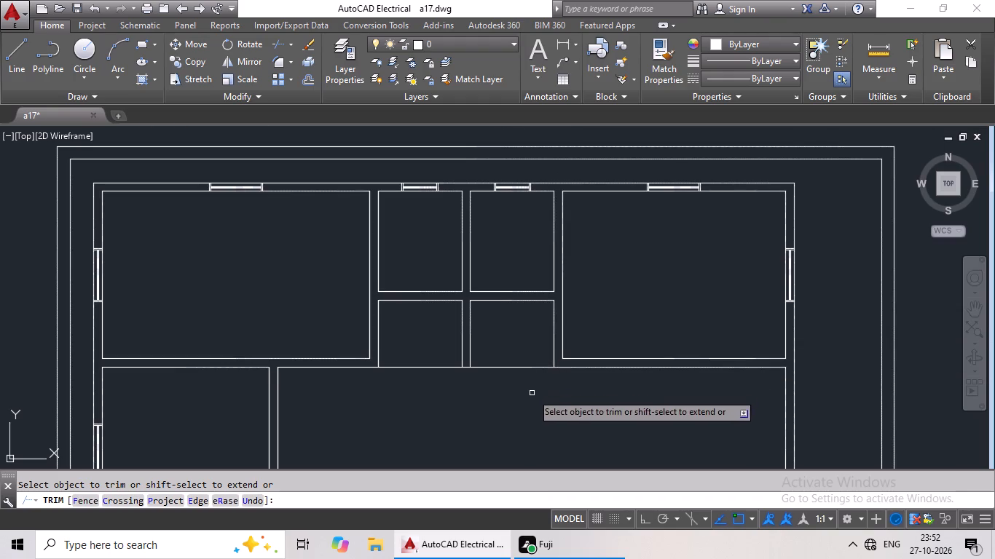
key(Escape)
key(Escape)
key(Escape)
Draw a jamb line across the wall between the top-left corner room and the lower-left small room, near its bottom end.
click(12, 60)
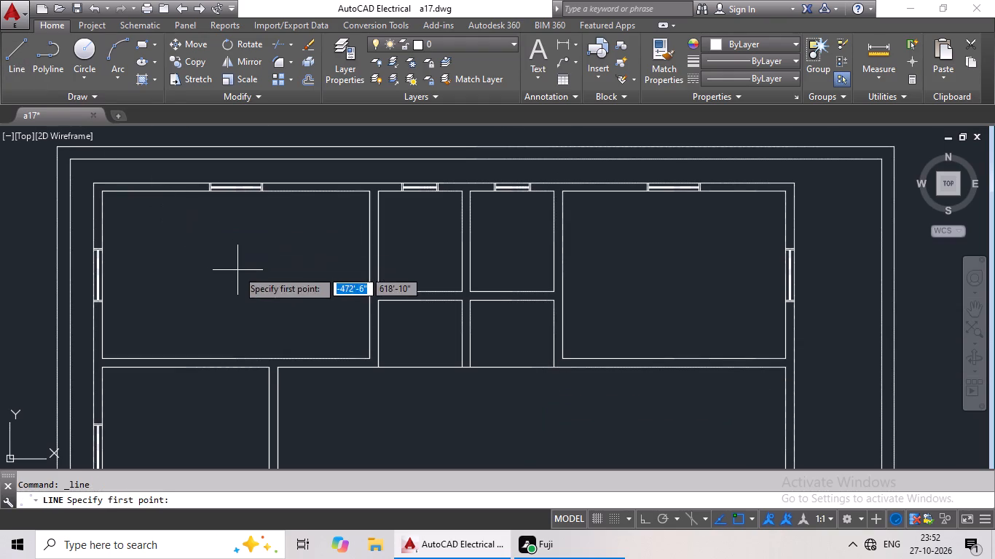
scroll(294, 263, up, 3)
scroll(495, 329, down, 2)
middle_drag(497, 328, 505, 226)
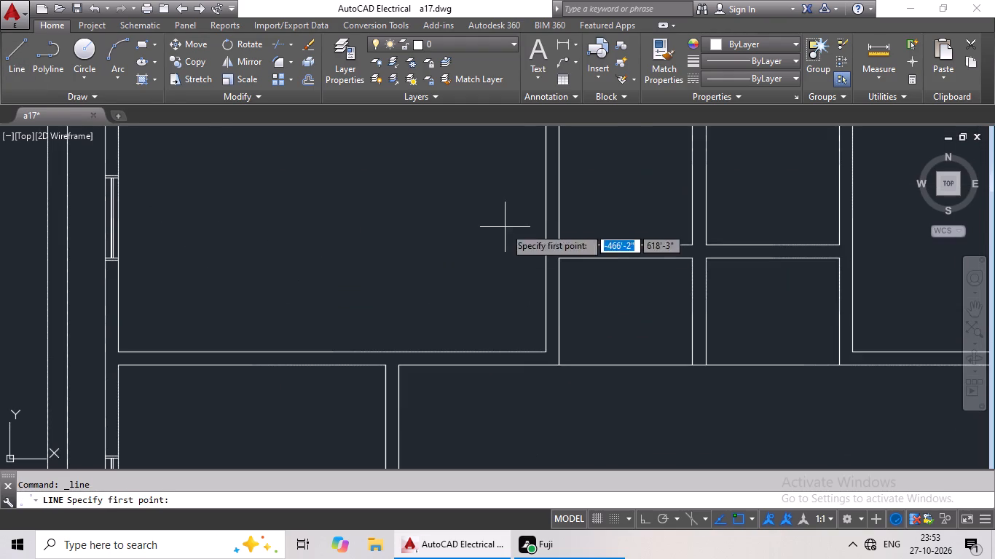
scroll(551, 347, up, 2)
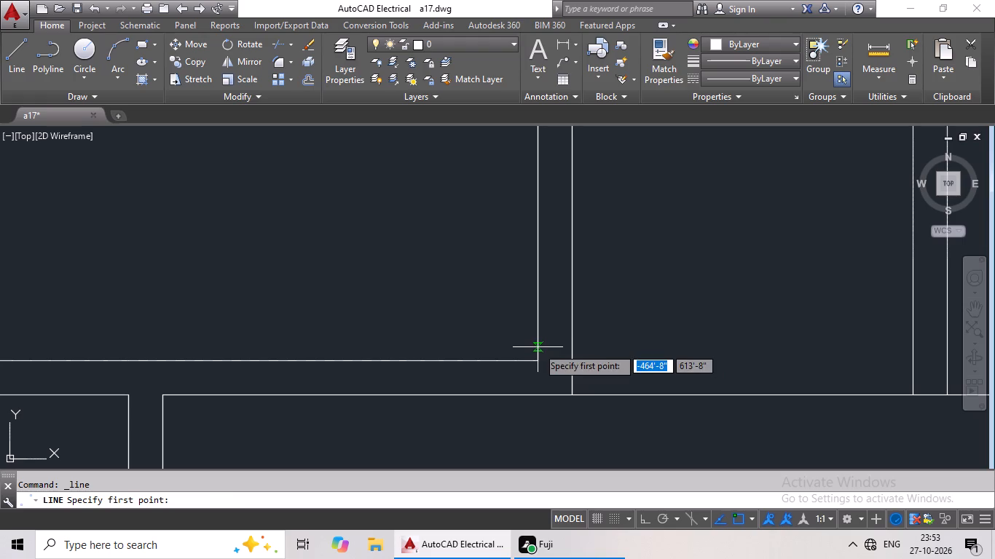
click(538, 347)
click(573, 346)
key(Escape)
key(Escape)
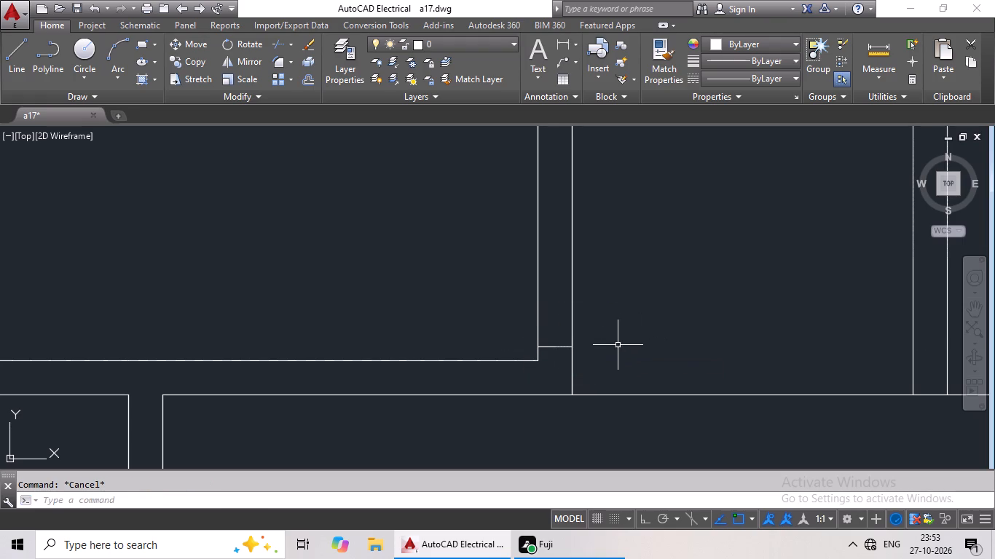
Offset that jamb line 3' upward within the wall to mark the door opening's other side.
key(o)
key(Return)
text(3')
key(Return)
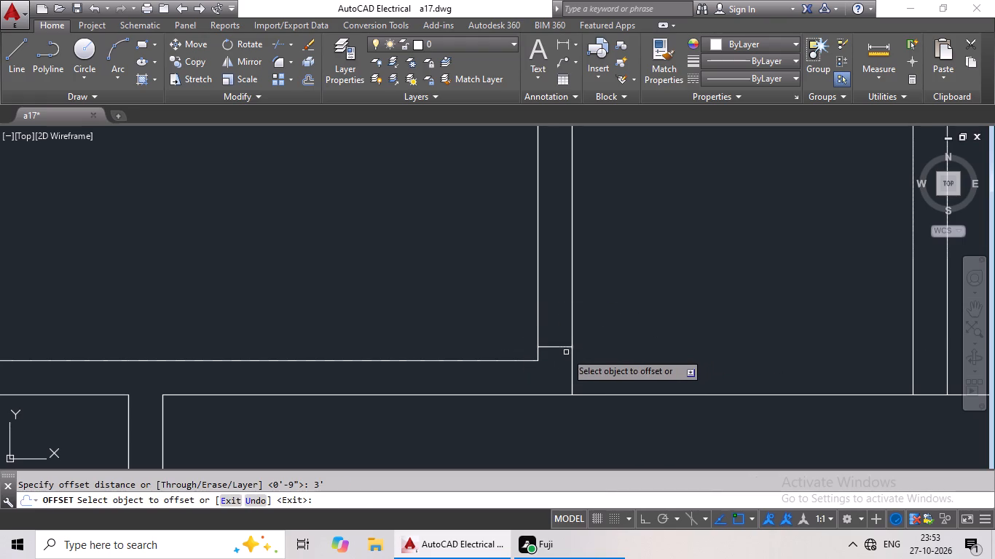
drag(565, 346, 567, 338)
click(569, 330)
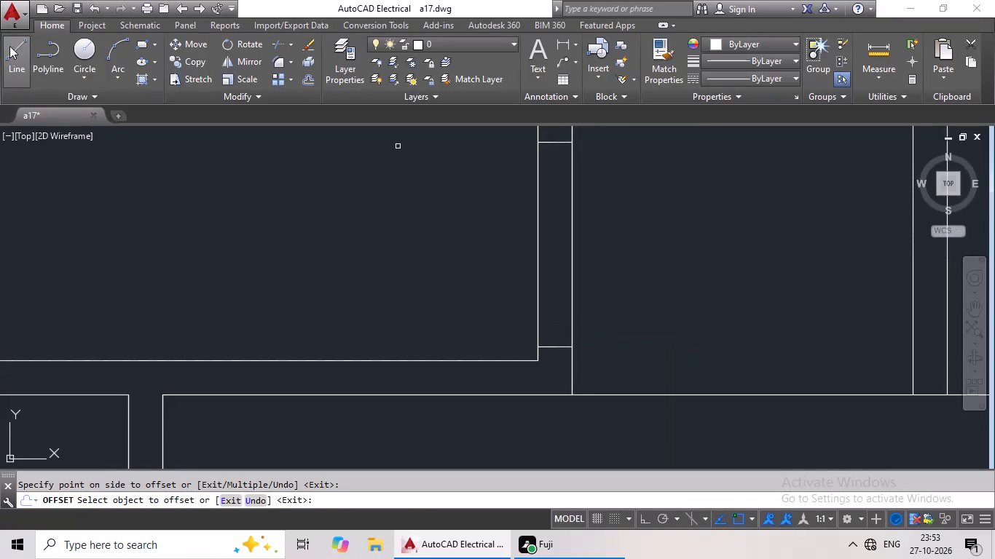
Draw a jamb line across the wall between the lower-right small room and the top-right corner room, near its bottom end.
click(9, 51)
scroll(357, 151, down, 2)
middle_drag(536, 165, 455, 242)
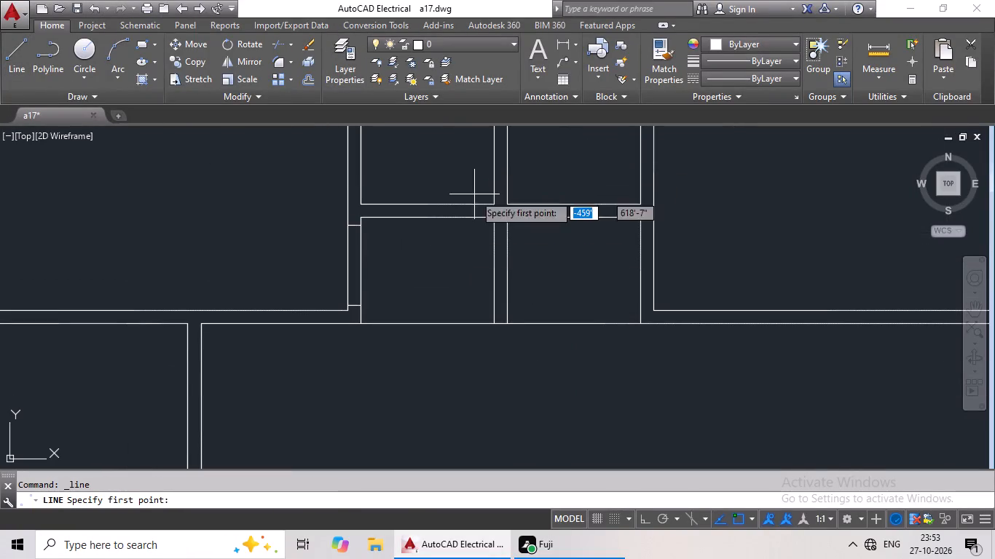
middle_drag(514, 269, 362, 285)
middle_drag(445, 292, 446, 282)
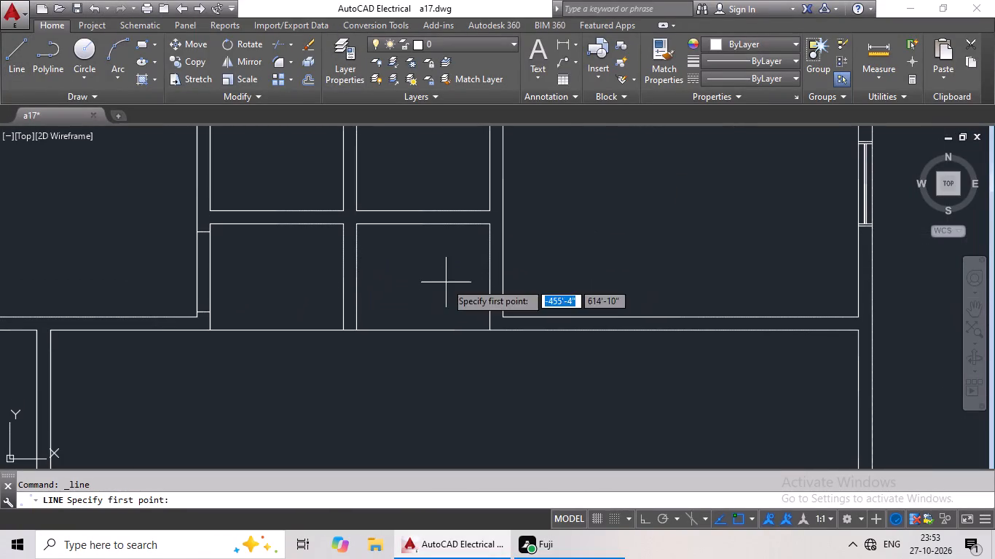
scroll(526, 328, up, 3)
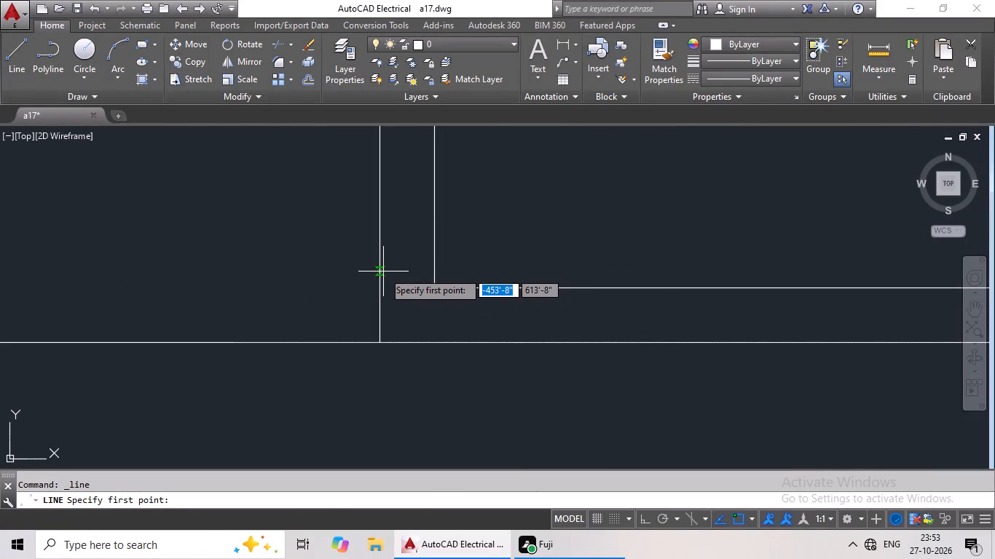
click(378, 279)
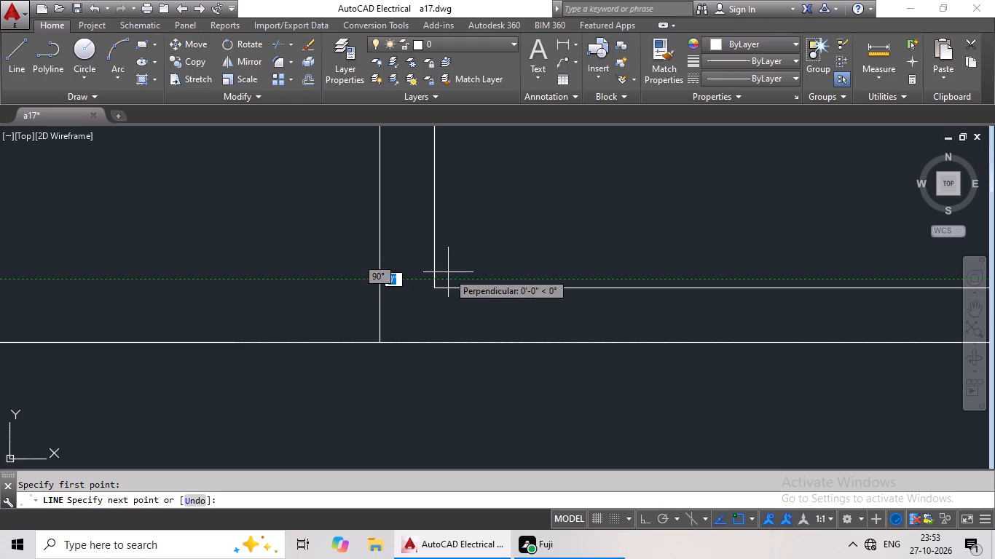
click(431, 278)
key(Escape)
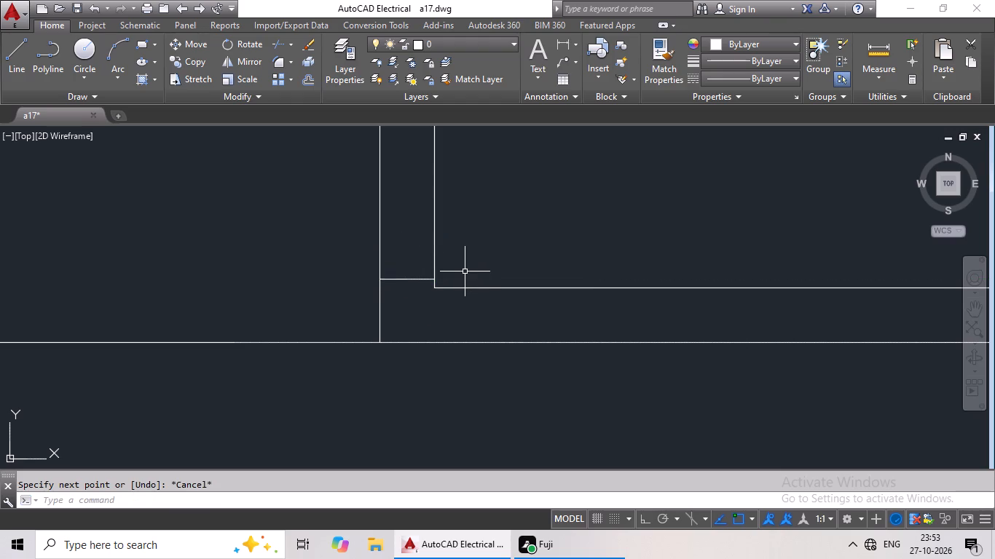
Offset the jamb line beside the top-right corner room 3' upward within the wall.
key(o)
key(Return)
key(Return)
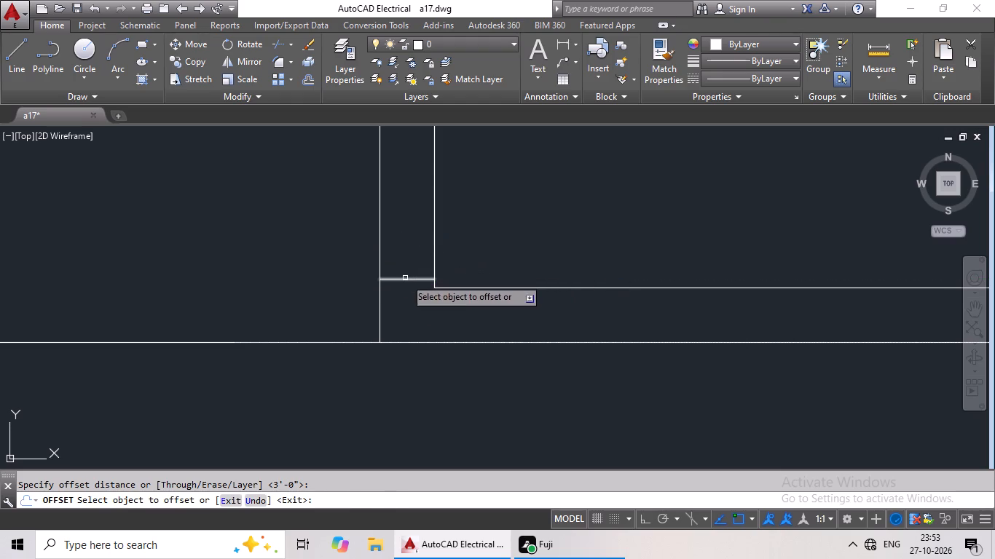
click(405, 278)
click(414, 261)
Draw a jamb line across the wall between the top-left corner room and the upper-left small room, just above the dividing wall.
scroll(420, 265, down, 3)
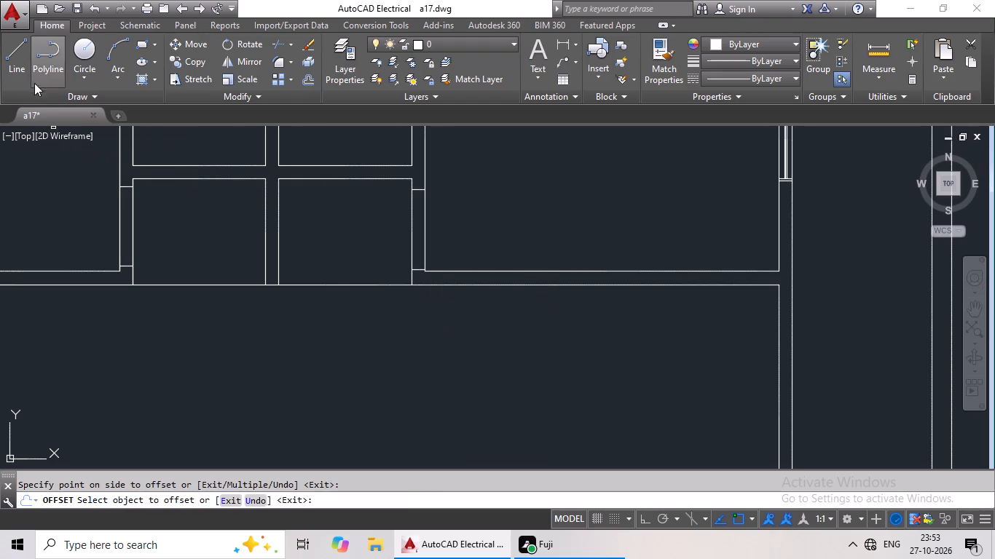
click(18, 65)
middle_drag(333, 154, 337, 175)
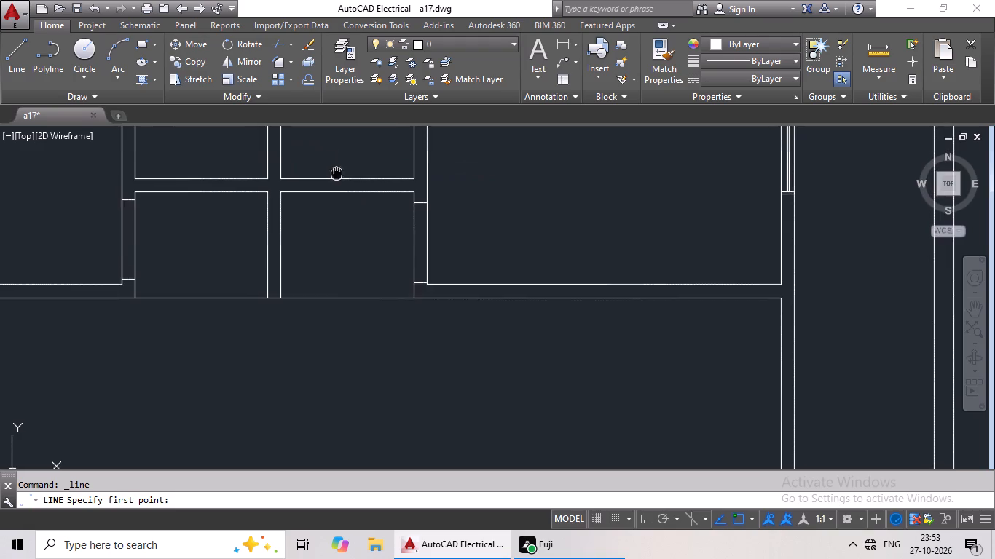
middle_drag(337, 175, 337, 181)
scroll(301, 180, up, 2)
middle_drag(308, 180, 565, 284)
scroll(355, 255, down, 2)
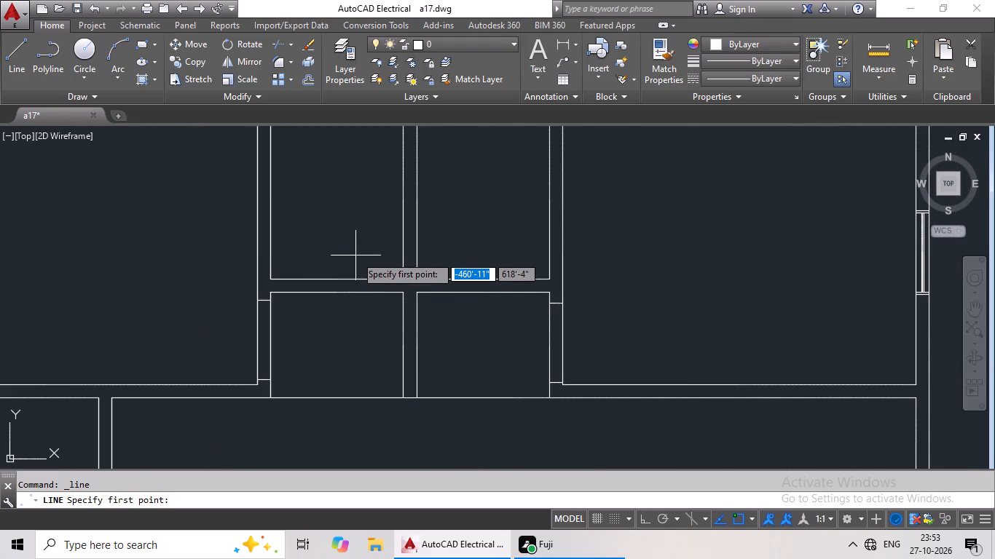
click(259, 261)
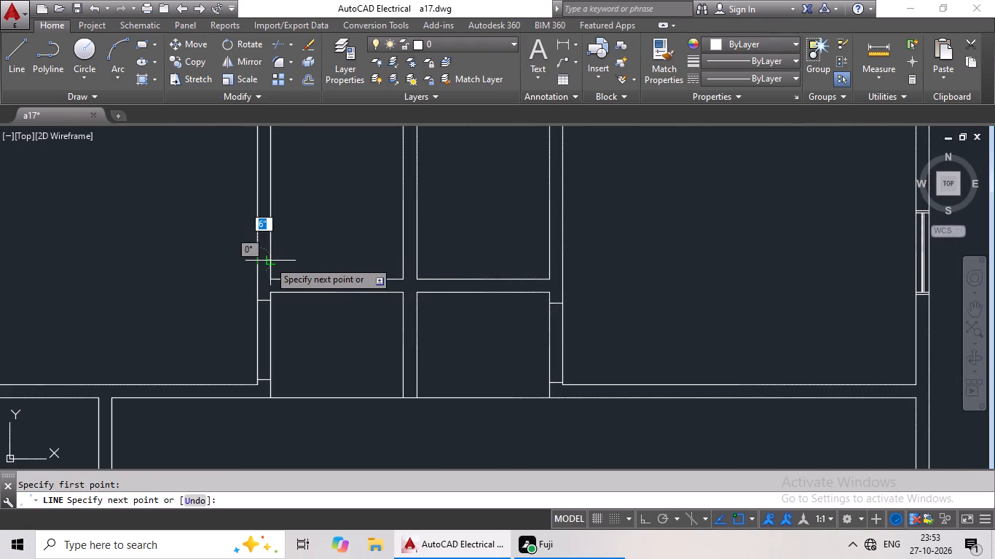
drag(269, 261, 285, 258)
scroll(295, 255, up, 1)
key(Escape)
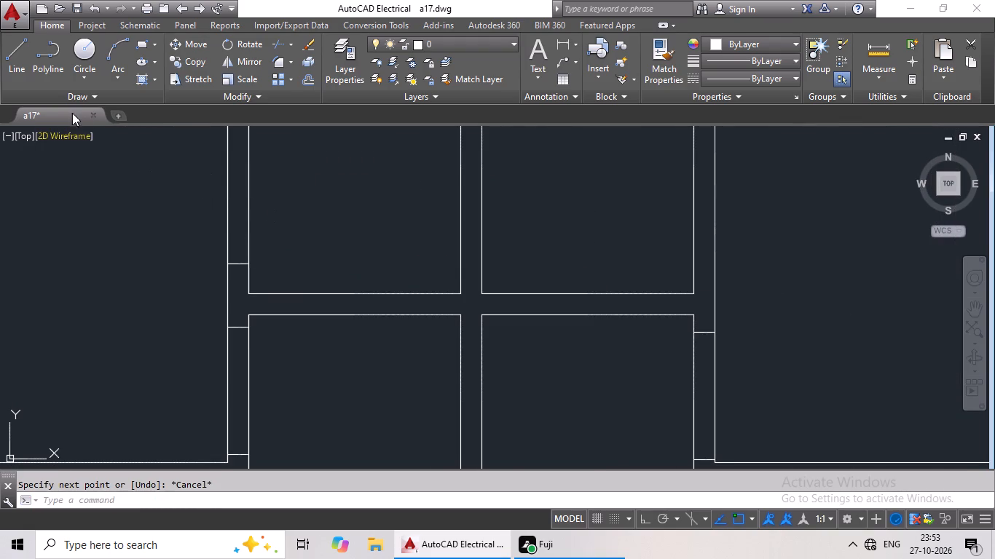
Draw a jamb line across the wall dividing the two right-hand small rooms, near the wall's right end.
click(13, 56)
scroll(648, 315, up, 2)
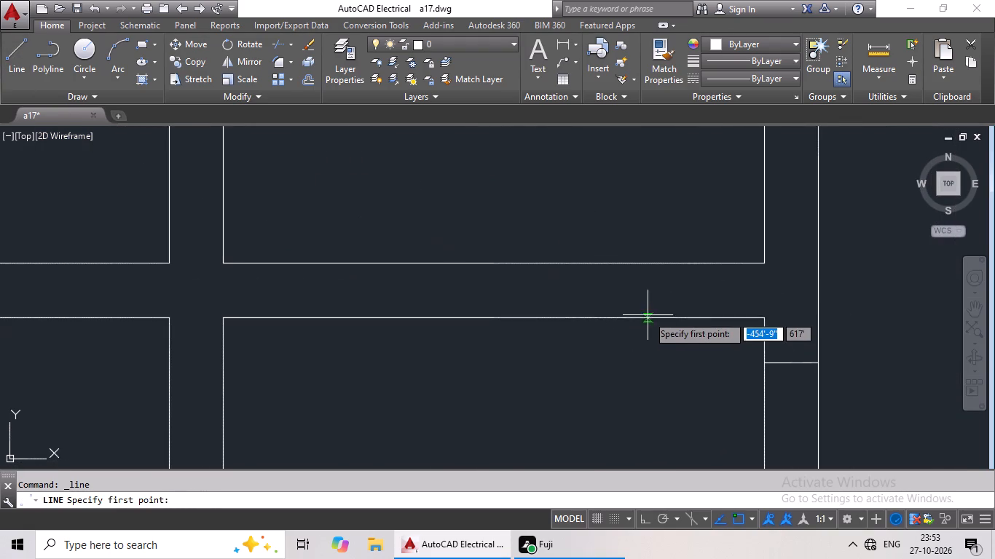
click(715, 263)
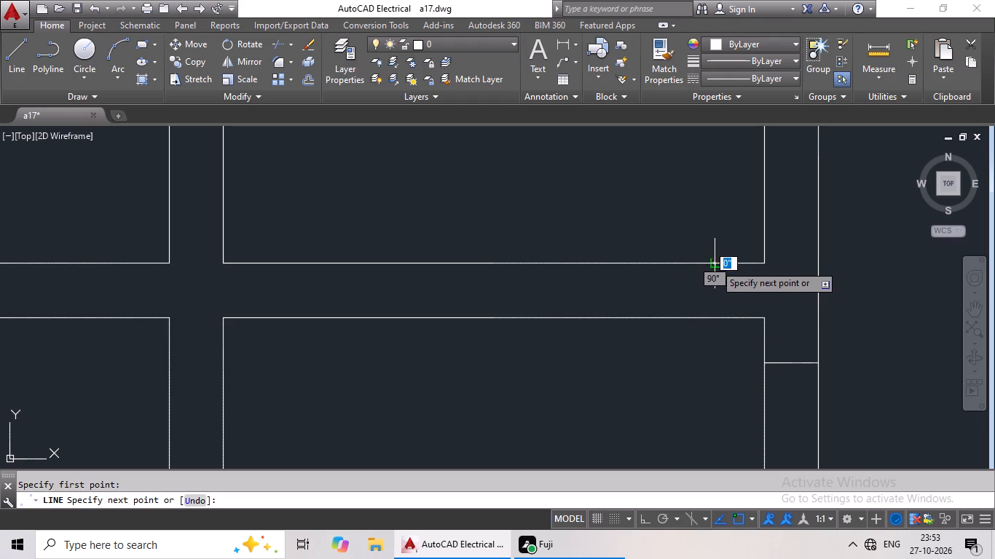
click(715, 319)
key(Escape)
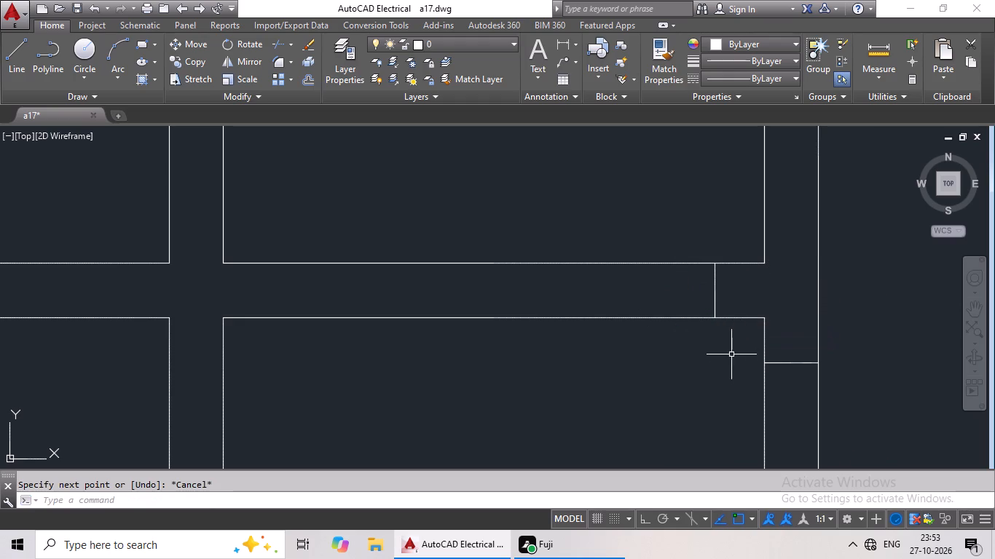
Offset the jamb line in the wall dividing the two right-hand small rooms 2' toward the left.
key(o)
key(Return)
text(2')
key(Return)
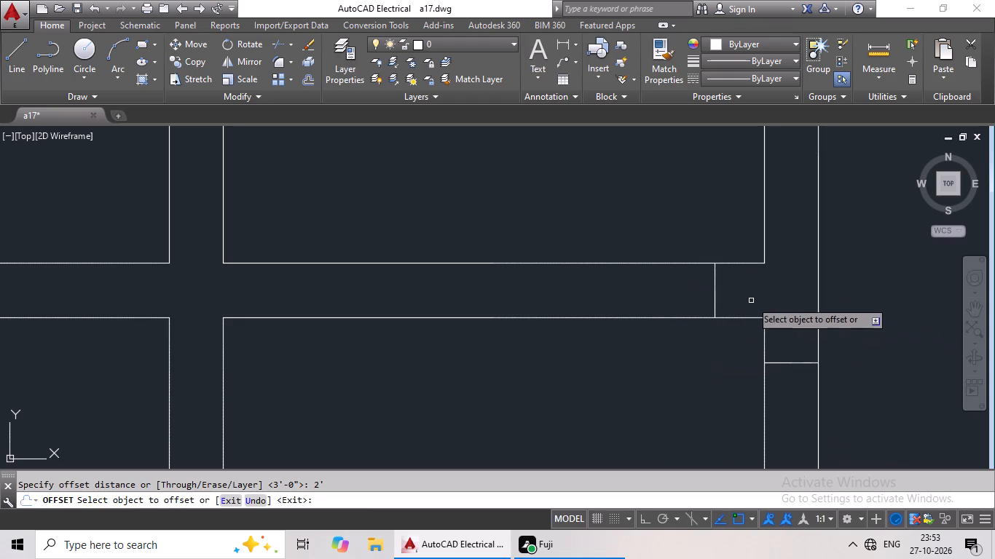
drag(716, 303, 683, 312)
click(669, 315)
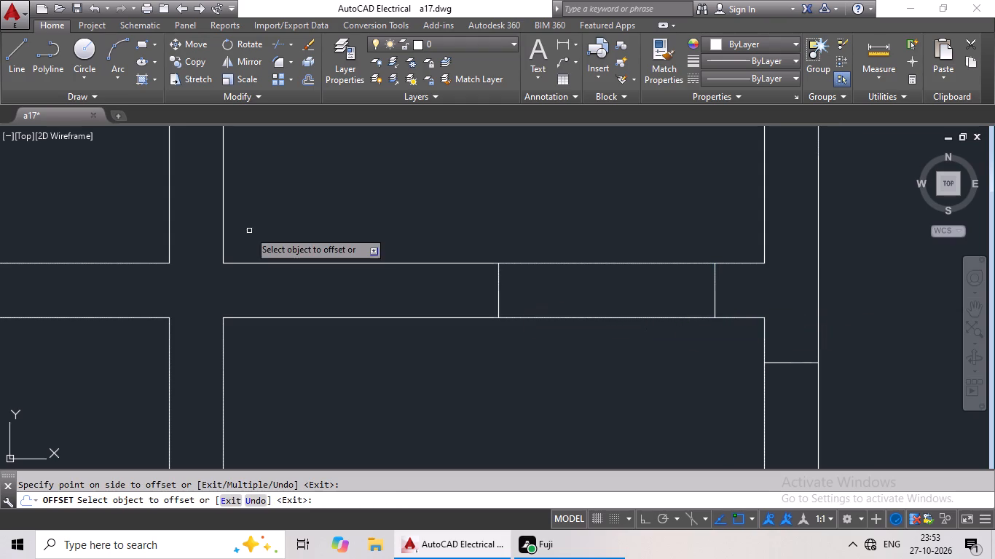
Offset the jamb line between the top-left corner room and the upper-left small room 2' upward within the wall.
scroll(232, 226, down, 1)
middle_drag(181, 215, 475, 281)
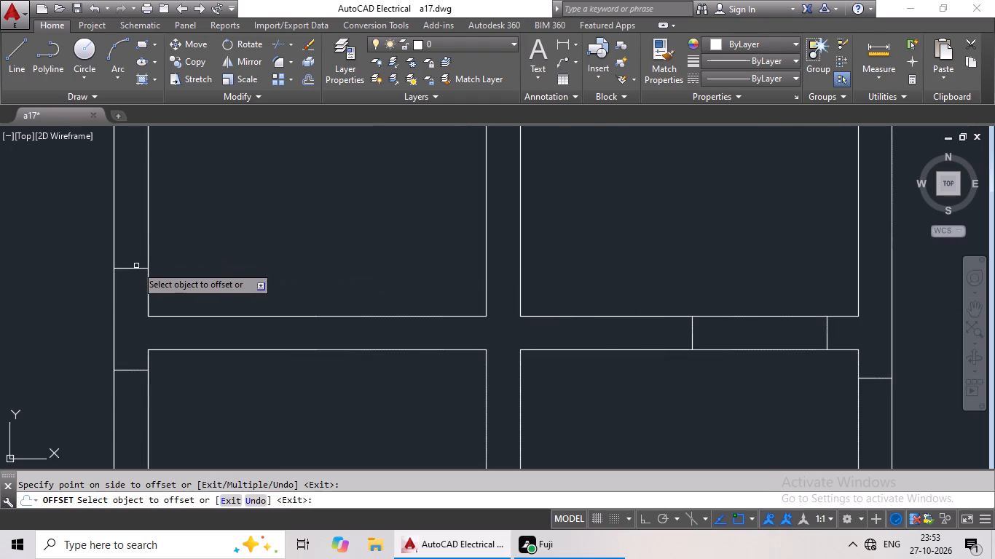
click(135, 268)
click(162, 249)
scroll(242, 234, down, 2)
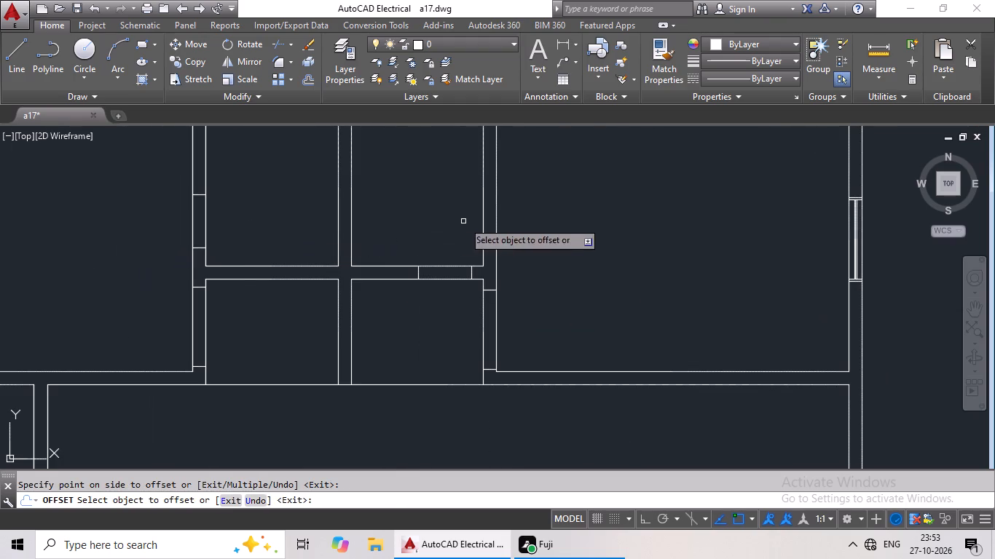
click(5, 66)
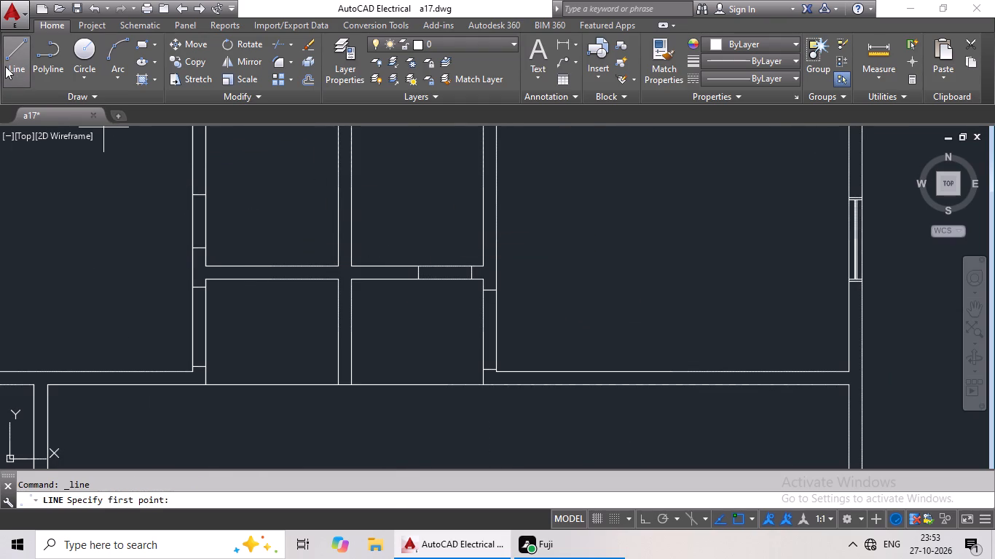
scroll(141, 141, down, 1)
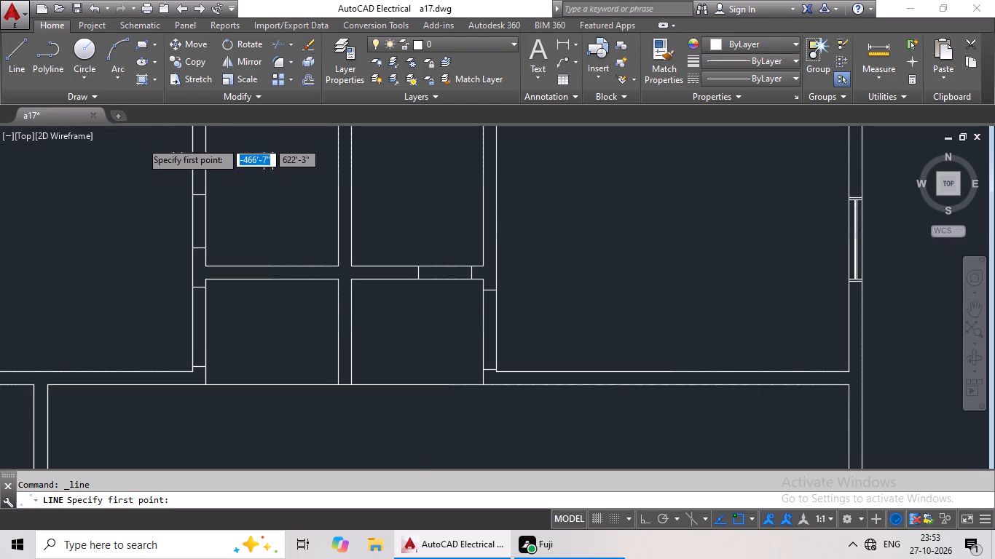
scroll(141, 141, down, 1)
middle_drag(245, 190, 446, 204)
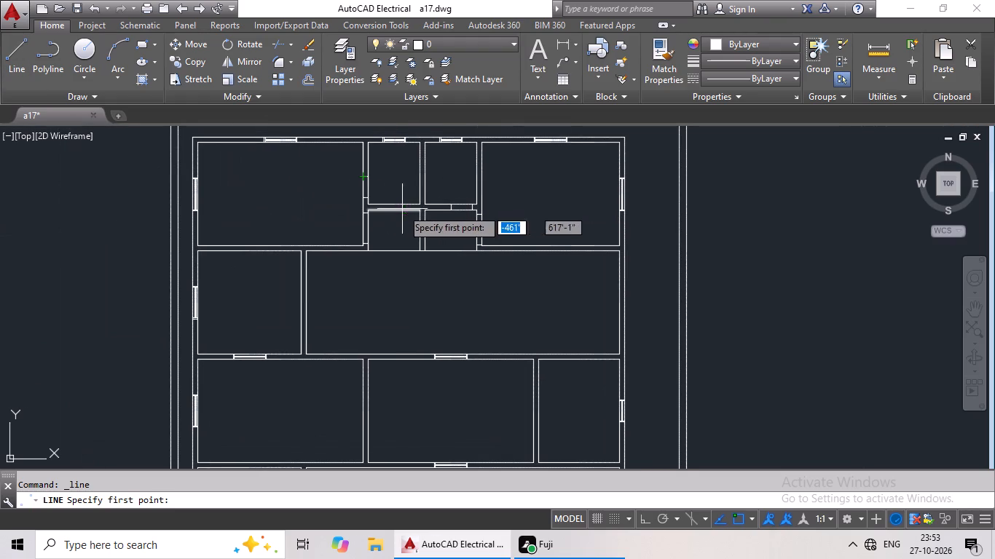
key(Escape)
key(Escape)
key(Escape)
Extend the upper wall line of the second-row left room across the top of the partition beside it.
key(e)
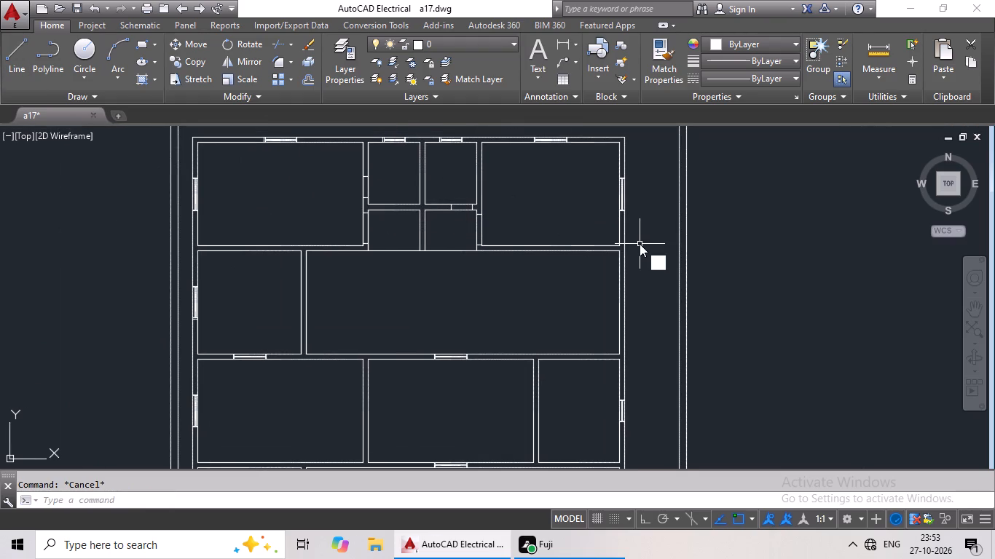
text(x)
key(space)
key(space)
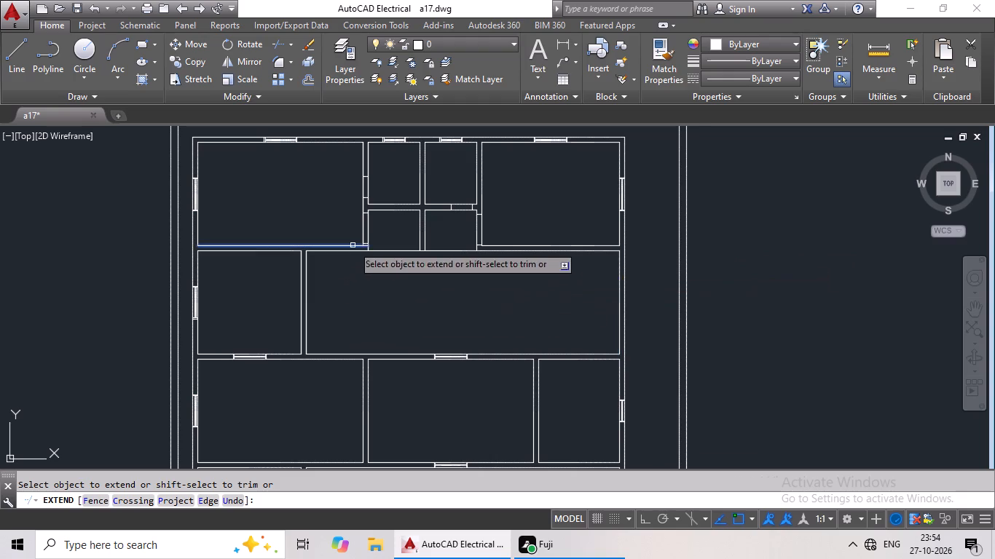
click(296, 252)
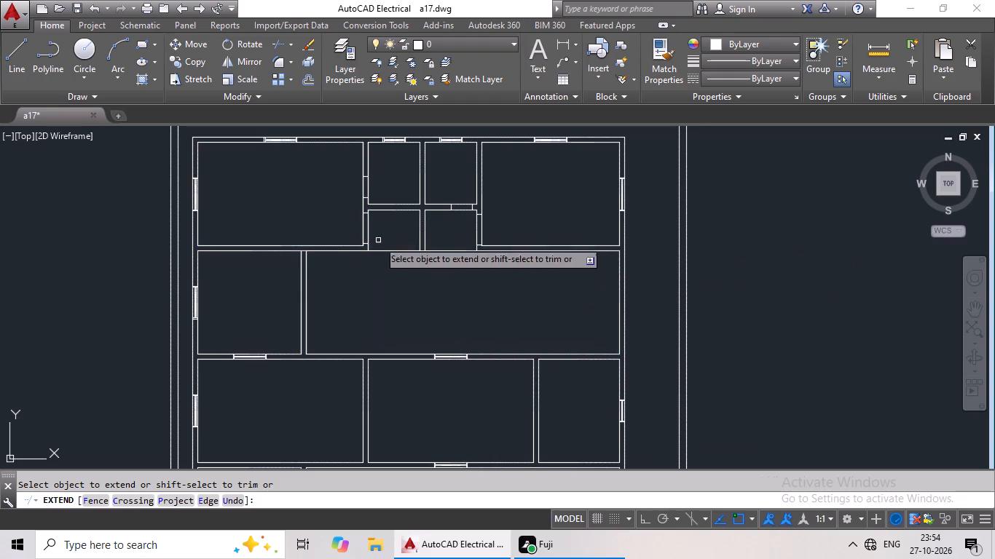
Draw a jamb line across the midpoint of the partition between the second-row left room and the wide room.
click(26, 74)
scroll(308, 304, up, 2)
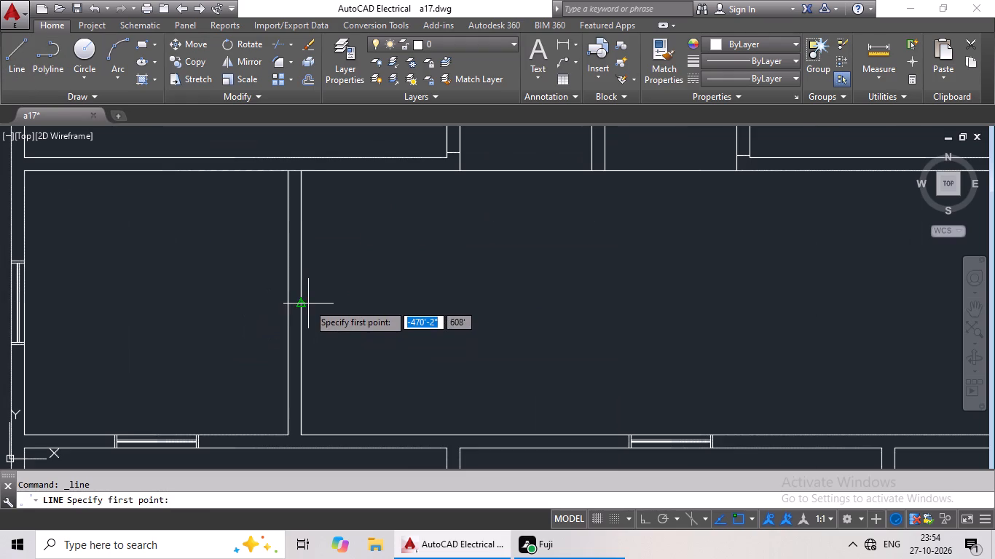
click(301, 303)
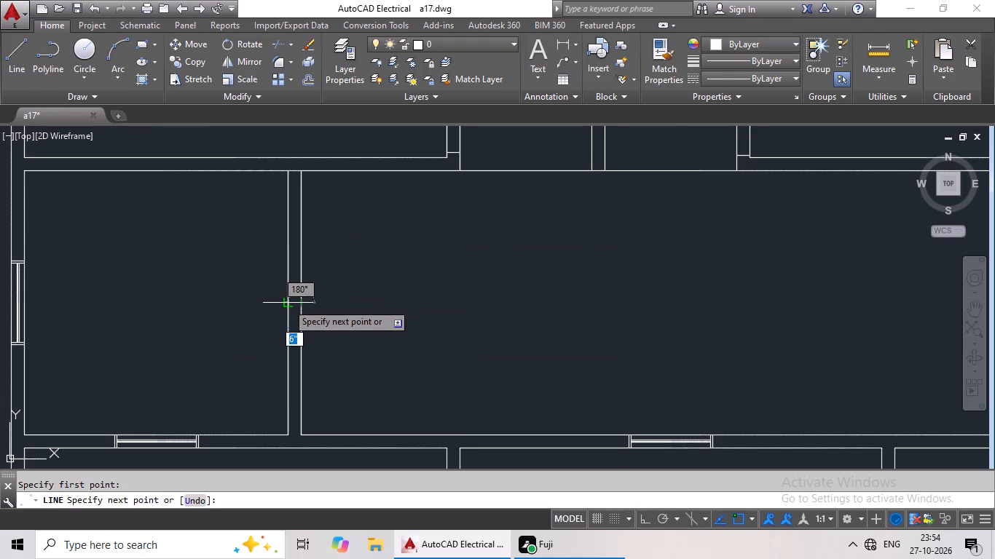
click(285, 303)
key(Escape)
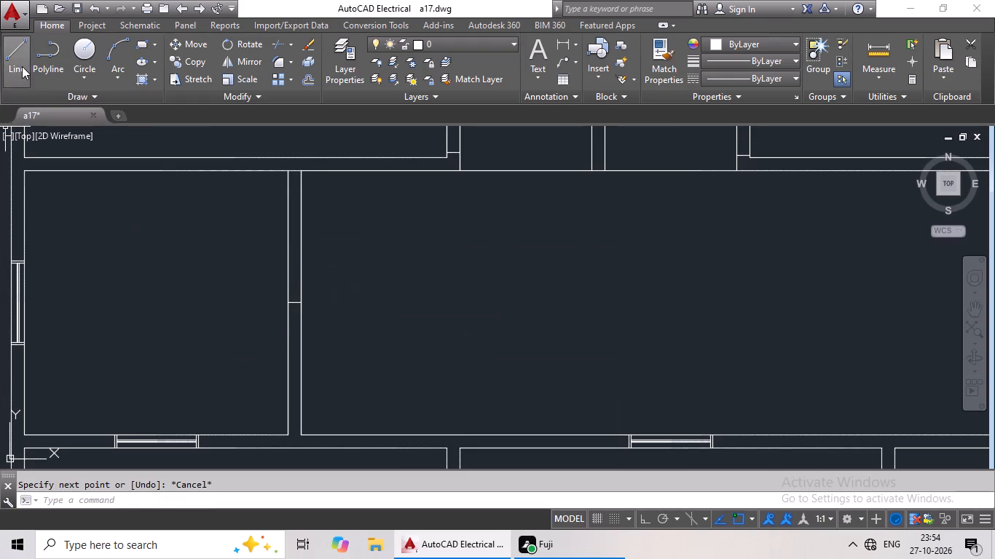
Turn Ortho on and draw a line across the right exterior wall at the midpoint of the second-row wide room.
click(22, 66)
click(637, 516)
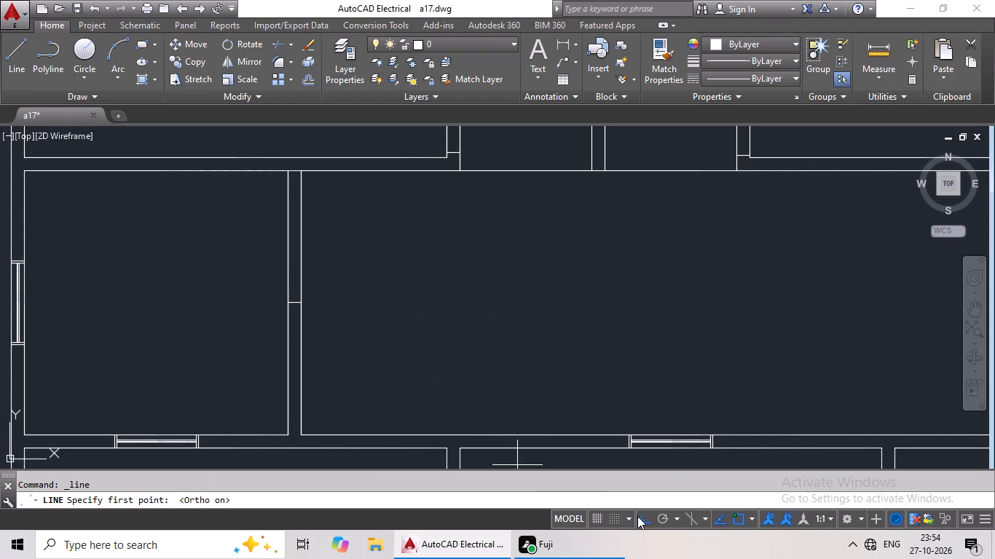
scroll(599, 402, down, 2)
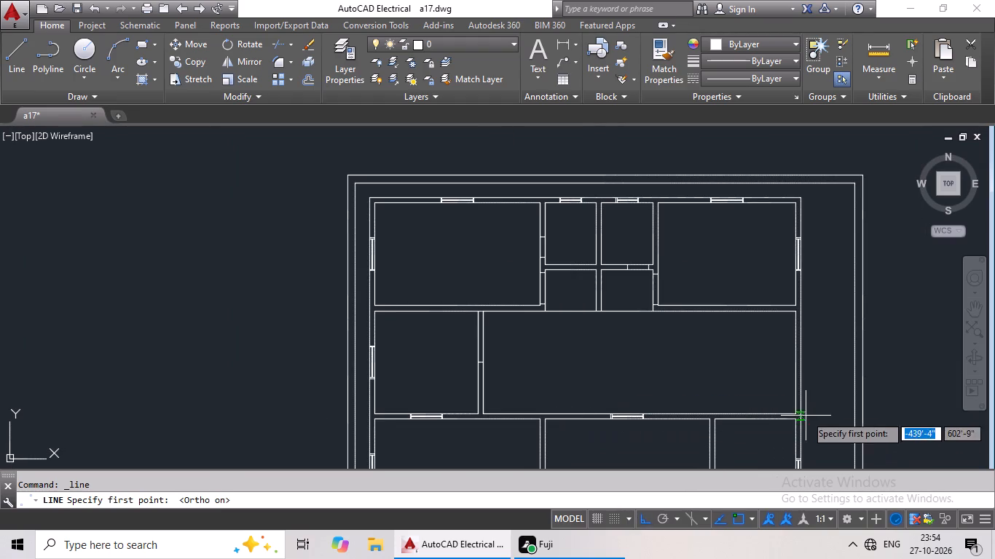
middle_drag(662, 342, 370, 295)
scroll(500, 317, up, 2)
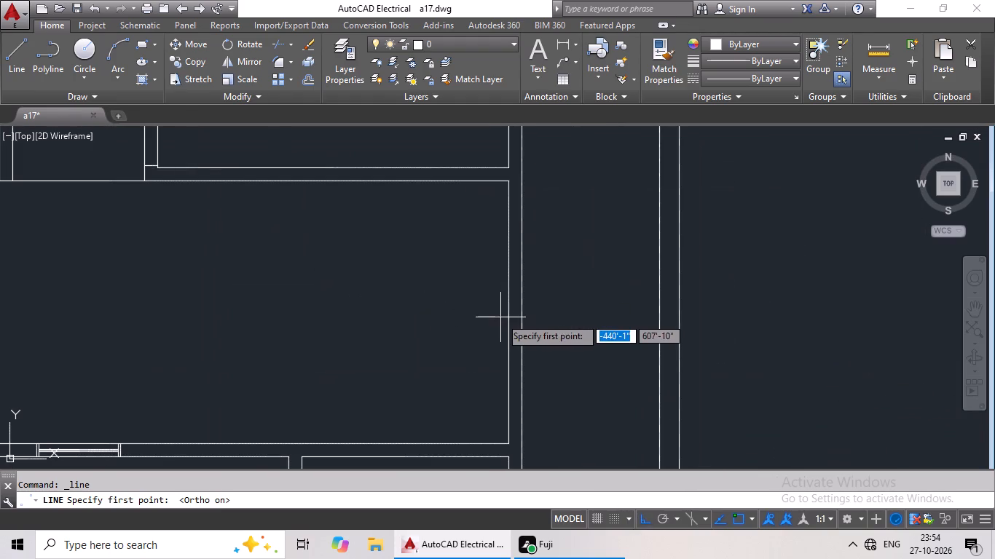
click(509, 310)
click(522, 314)
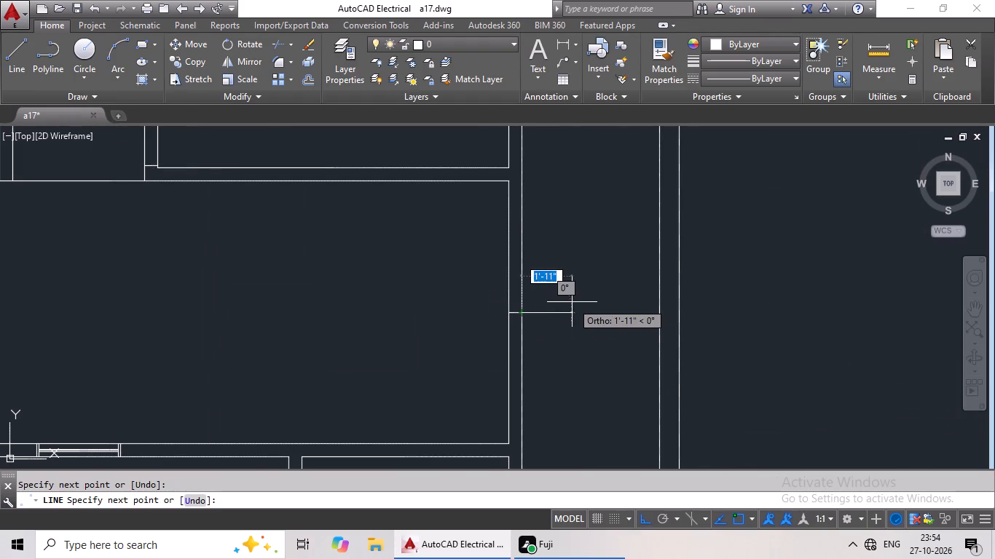
key(Escape)
key(Escape)
Offset the midpoint line in the wide room's right exterior wall 2' upward and 2' downward.
key(o)
key(Return)
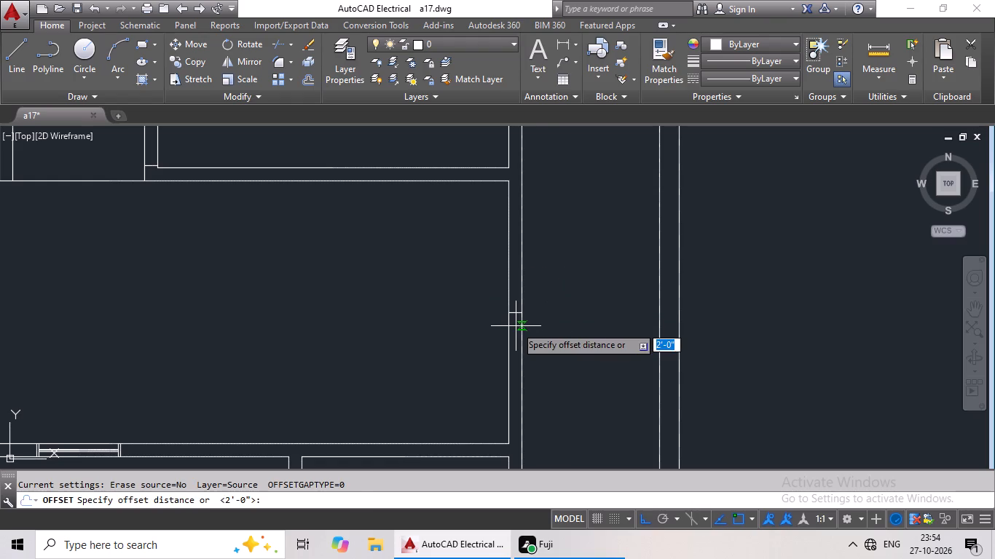
text(2')
key(Return)
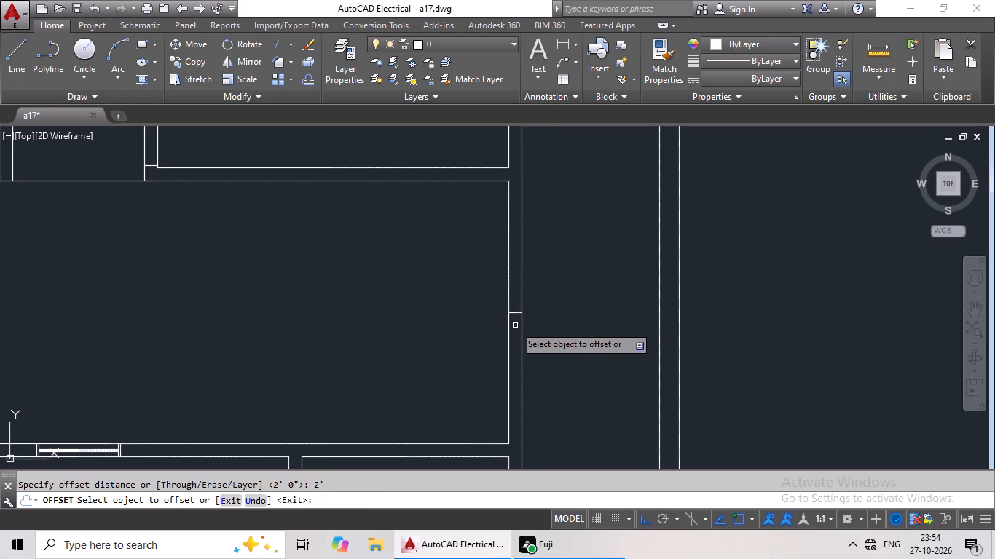
drag(516, 314, 520, 301)
click(522, 279)
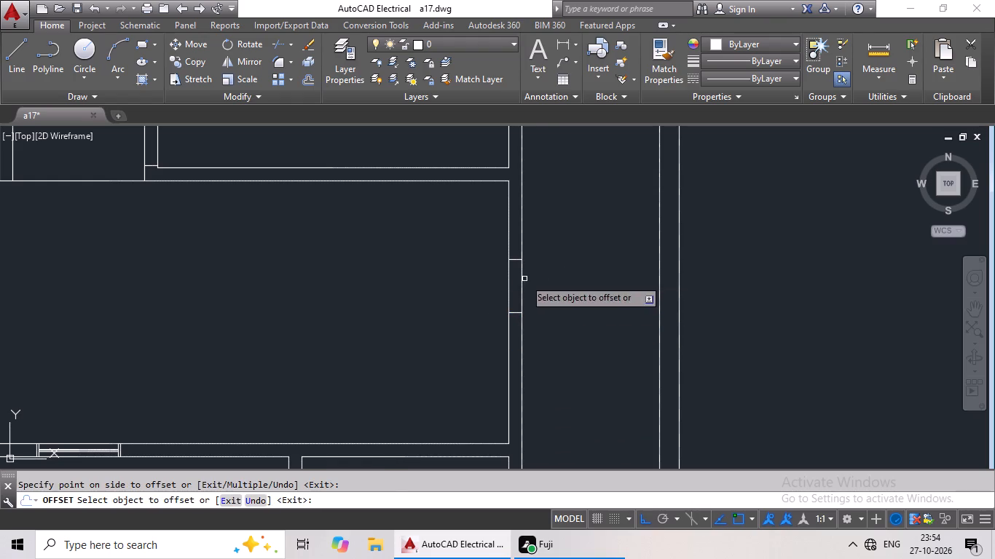
click(514, 312)
click(516, 350)
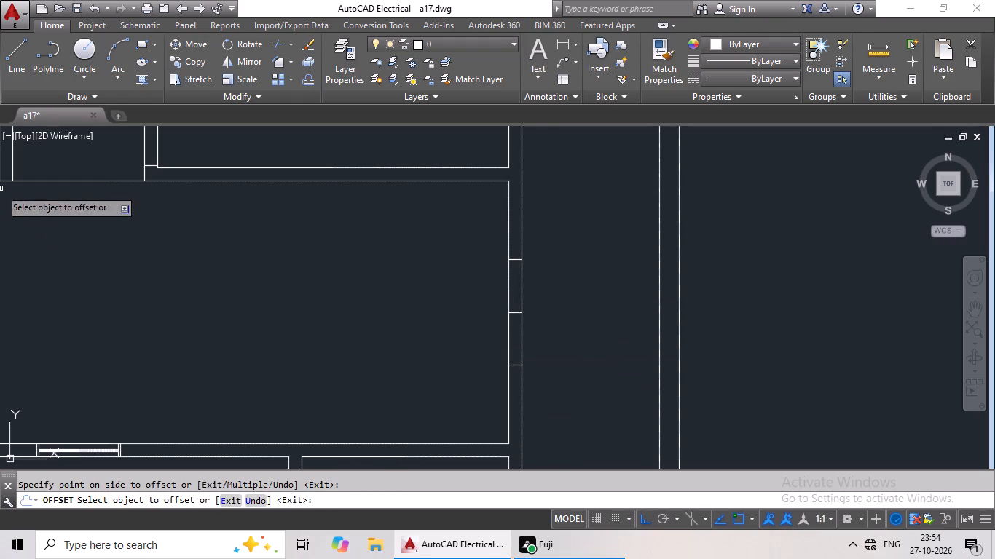
Draw a jamb line across the bottom wall of the third-row left room, near that room's right end.
click(7, 67)
scroll(157, 205, down, 4)
middle_drag(162, 217, 162, 217)
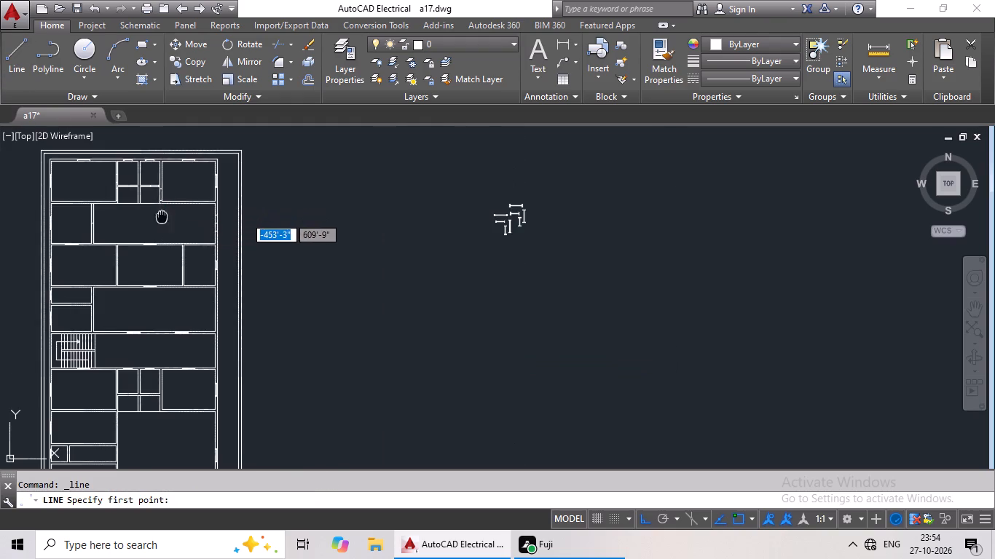
middle_drag(162, 217, 249, 213)
scroll(211, 249, up, 3)
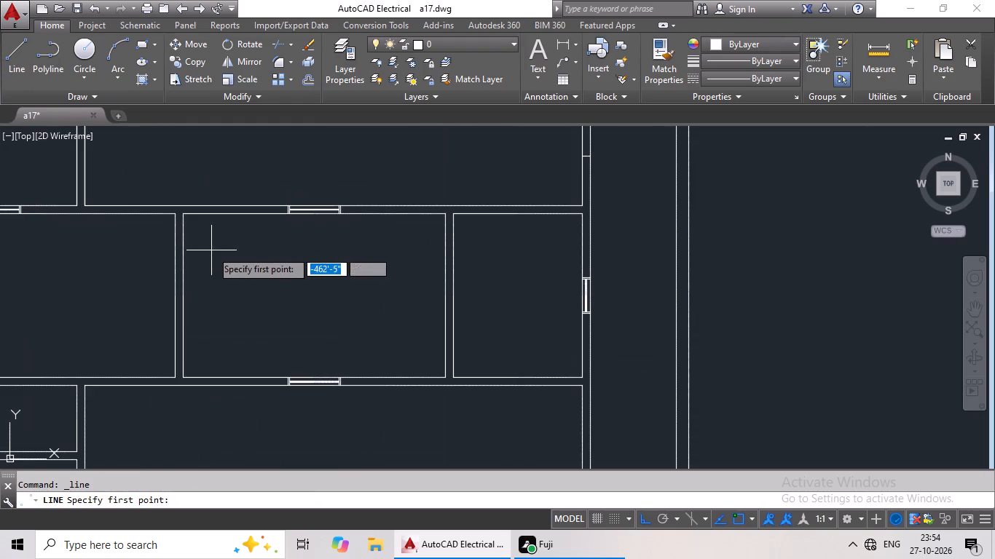
middle_drag(219, 264, 499, 299)
middle_drag(438, 306, 500, 261)
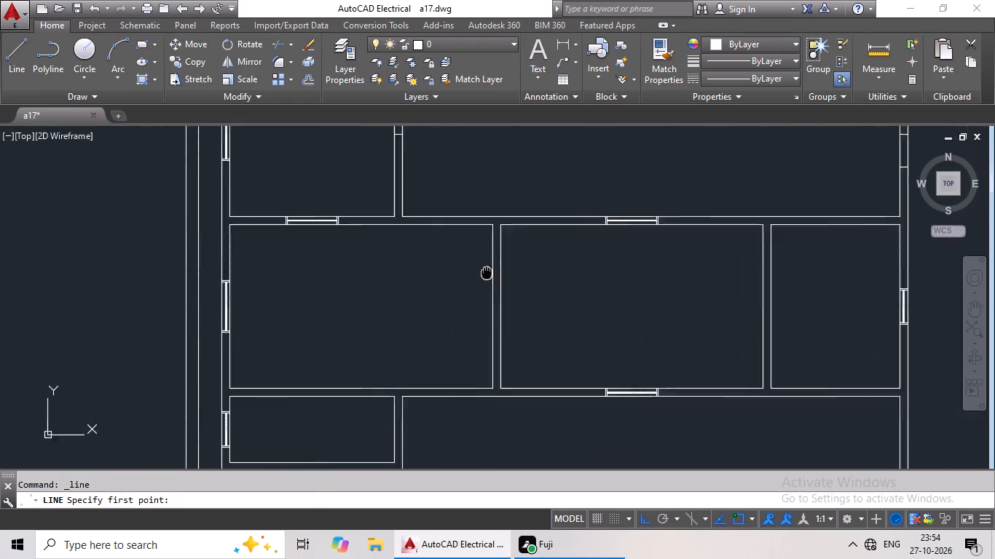
middle_drag(500, 261, 529, 234)
middle_drag(469, 324, 471, 292)
scroll(504, 321, up, 3)
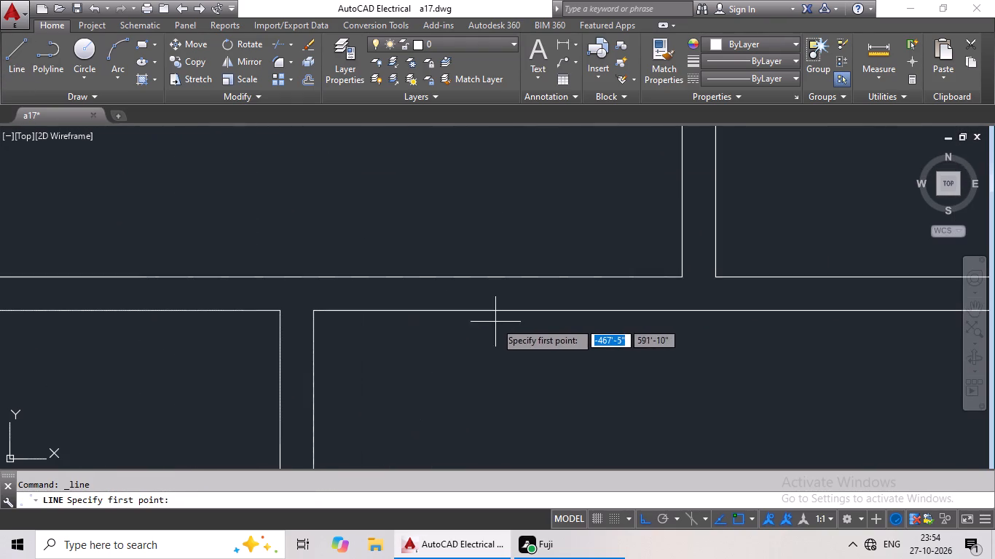
click(633, 278)
click(636, 312)
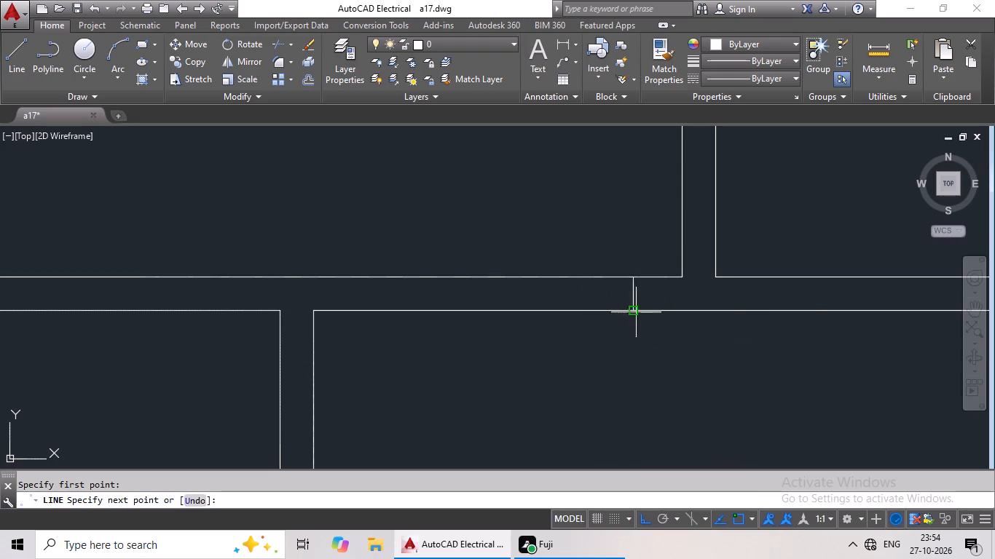
key(Escape)
key(Escape)
middle_drag(717, 368, 632, 370)
key(Escape)
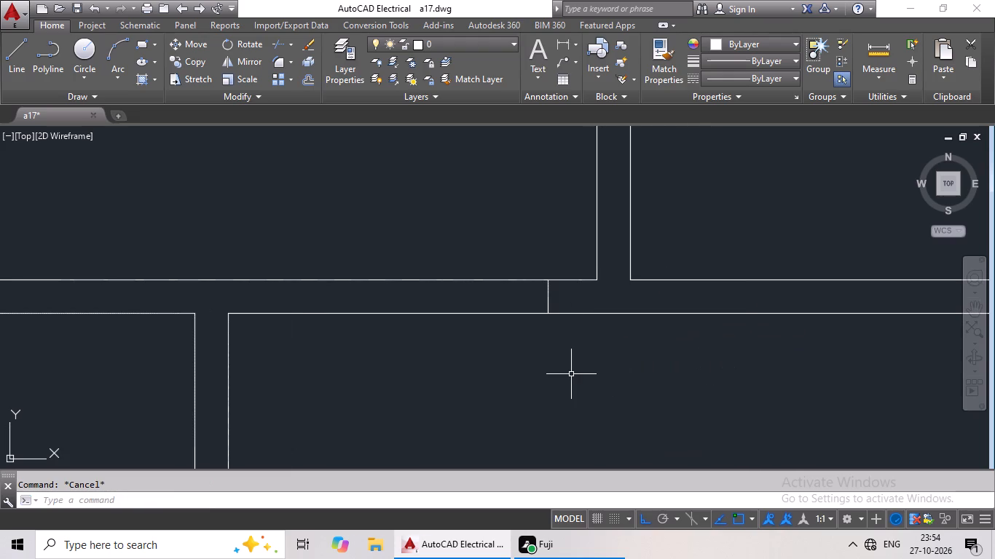
Offset the jamb line in the third-row left room's bottom wall 3' toward the left.
key(o)
key(Return)
text(3')
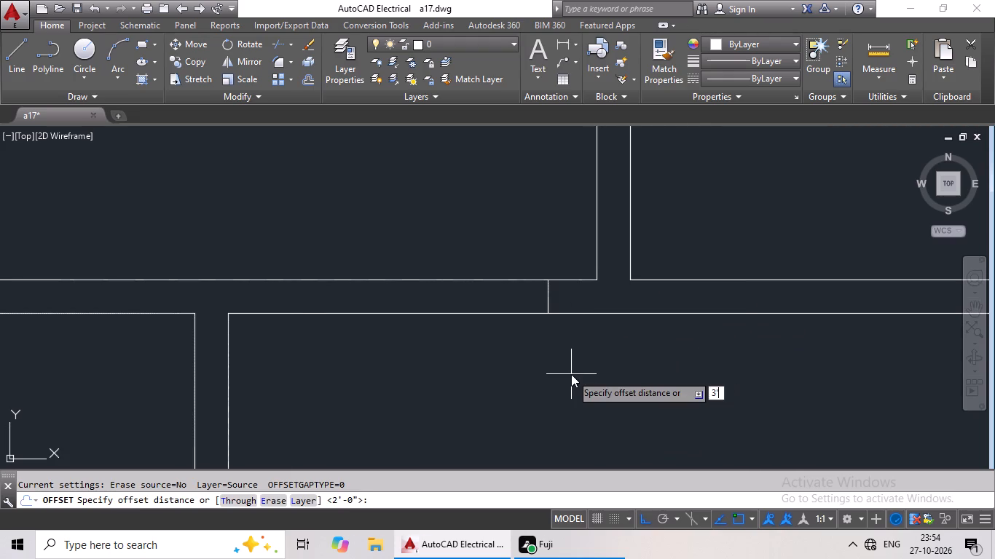
key(Return)
drag(549, 307, 514, 313)
click(476, 327)
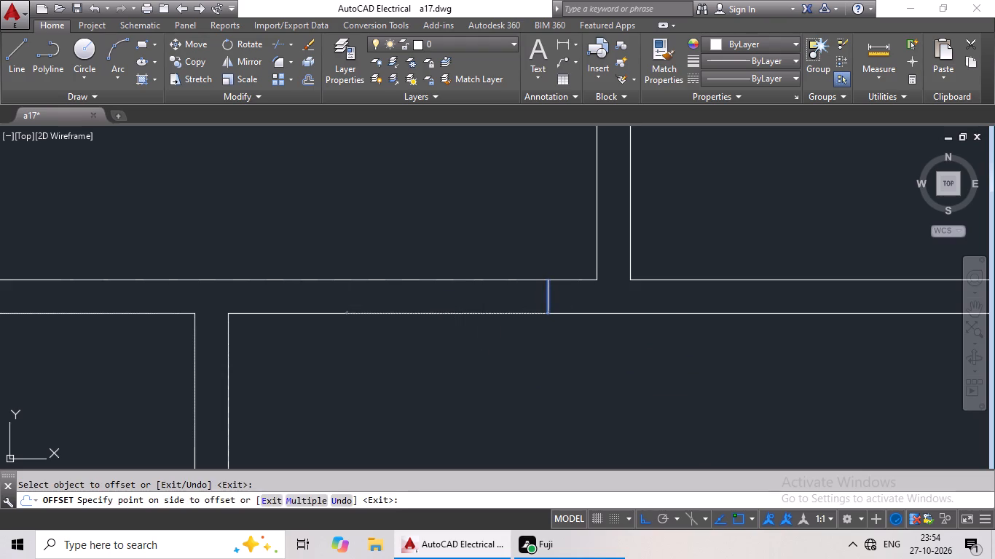
Draw a jamb line across the wall between the third-row left room and the small room below, near the small room's right end.
click(7, 49)
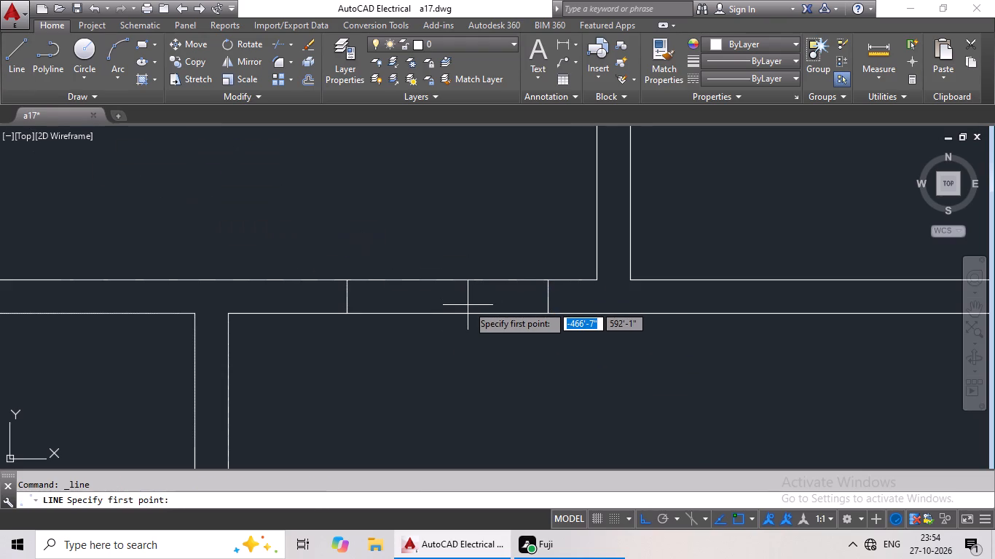
scroll(468, 305, down, 1)
middle_drag(469, 306, 642, 234)
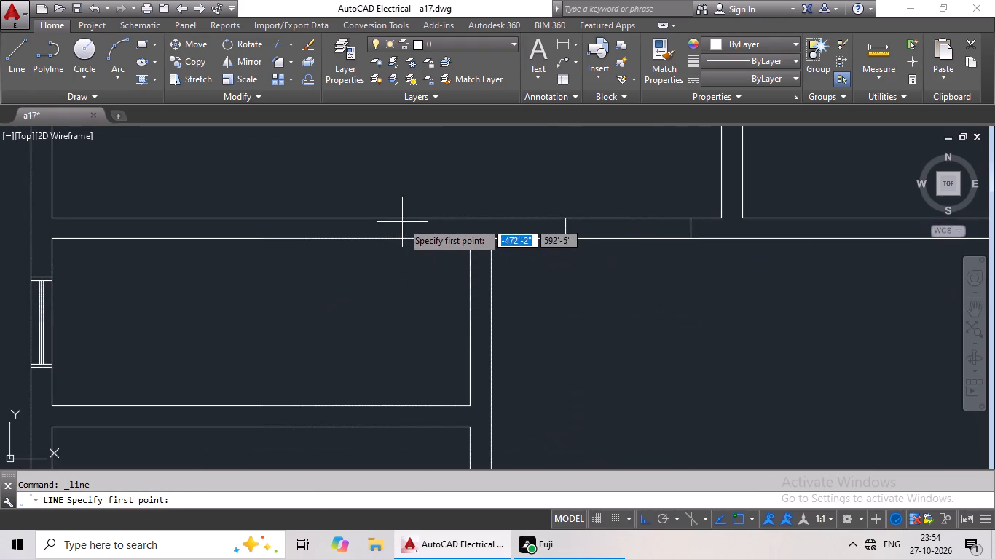
click(398, 218)
click(396, 240)
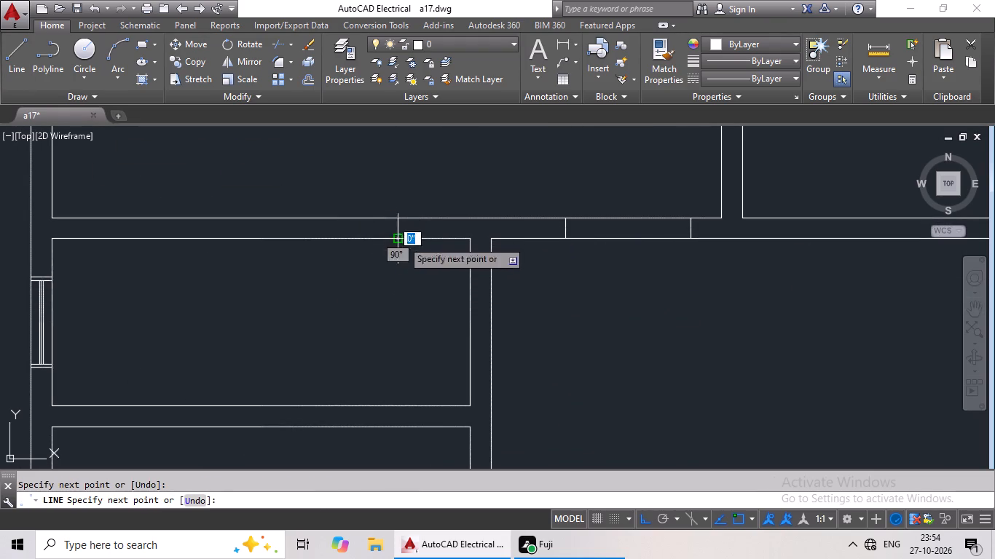
key(Escape)
key(Escape)
key(Escape)
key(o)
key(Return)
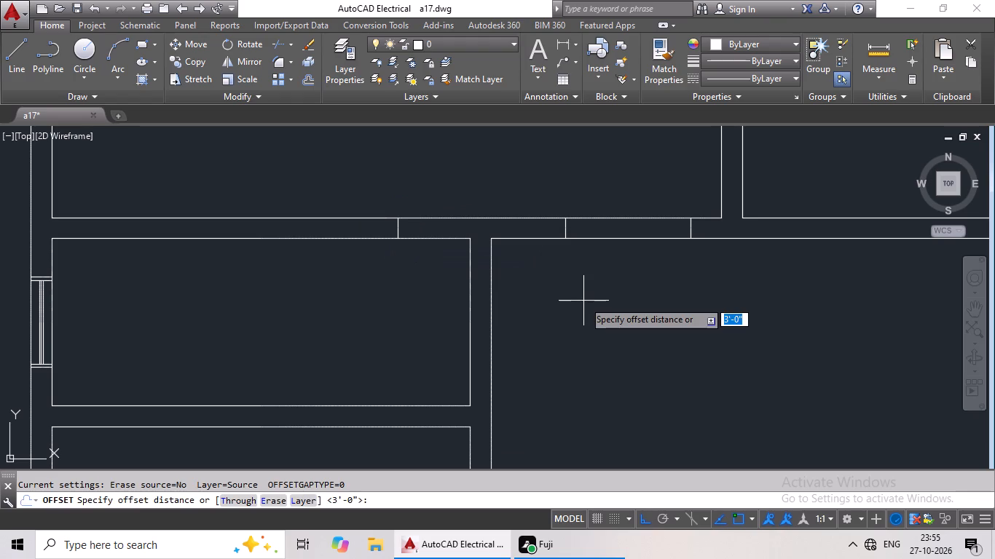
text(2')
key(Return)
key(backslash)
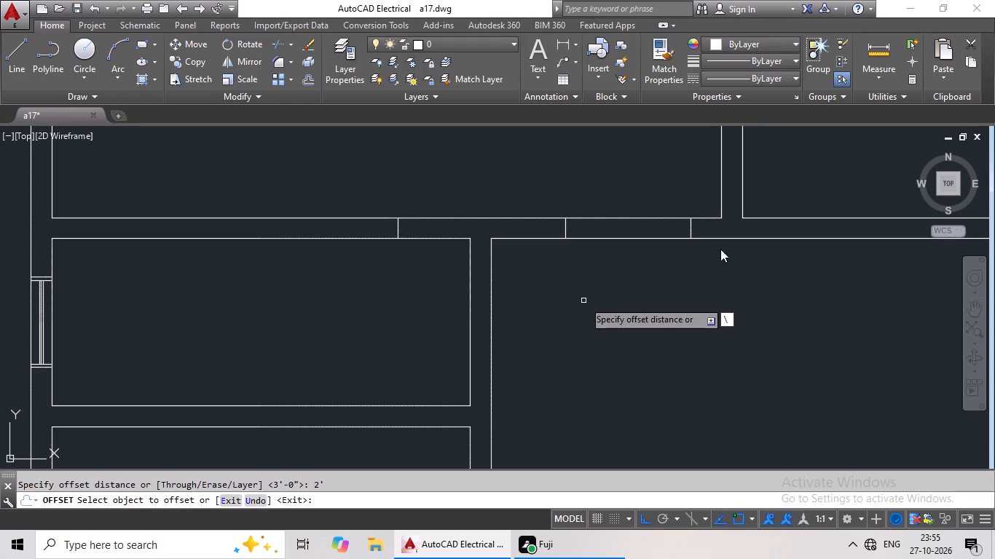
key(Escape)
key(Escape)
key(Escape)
Offset the jamb line in the wall above the small left room 2' toward the left.
key(o)
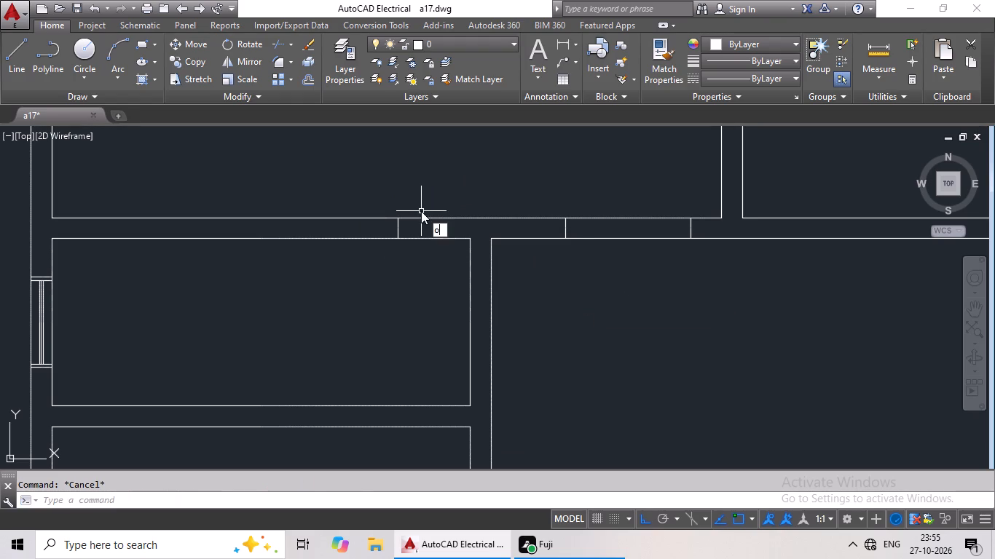
key(Return)
text(2')
key(Return)
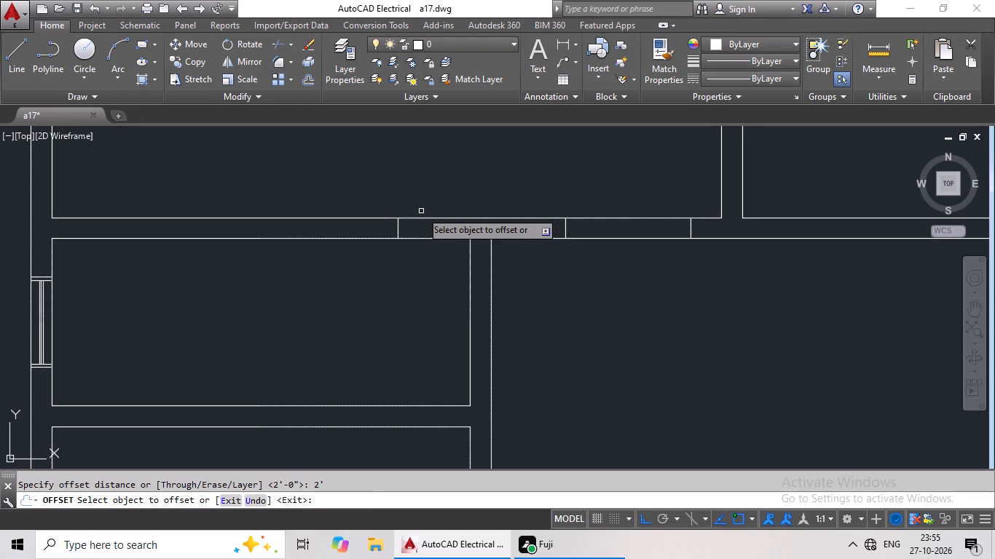
click(396, 229)
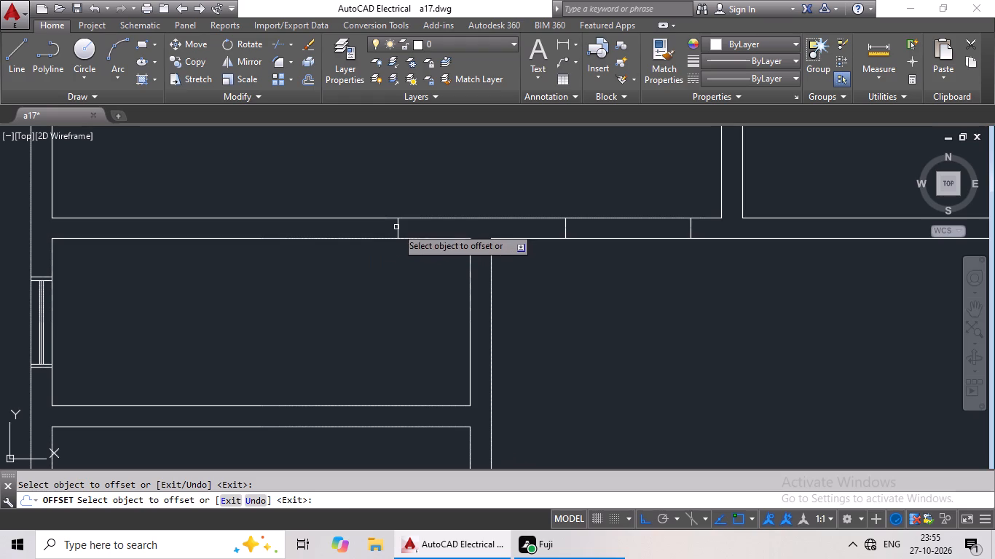
click(397, 226)
click(332, 244)
Draw a jamb line across the bottom wall of the third-row middle room, between its window and its right end.
click(20, 66)
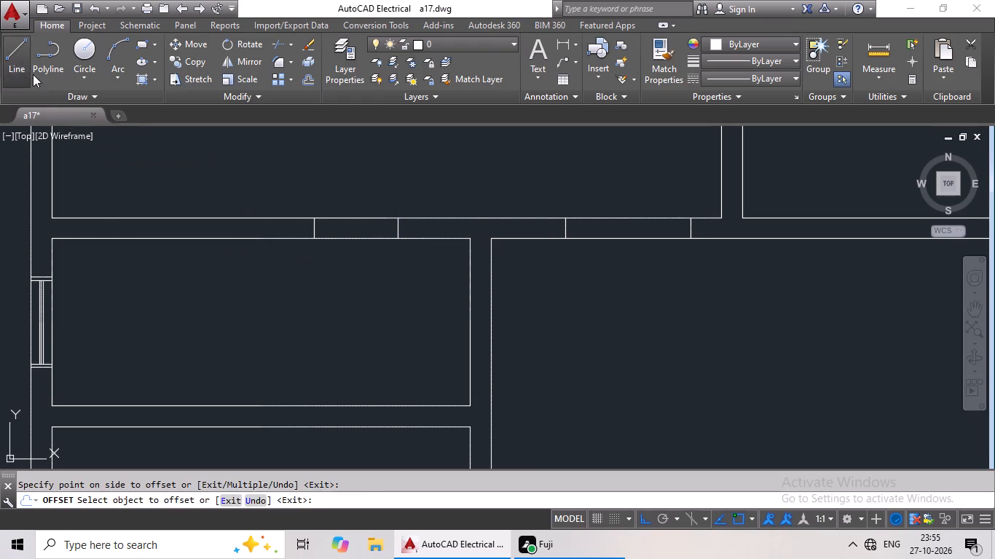
scroll(374, 227, down, 2)
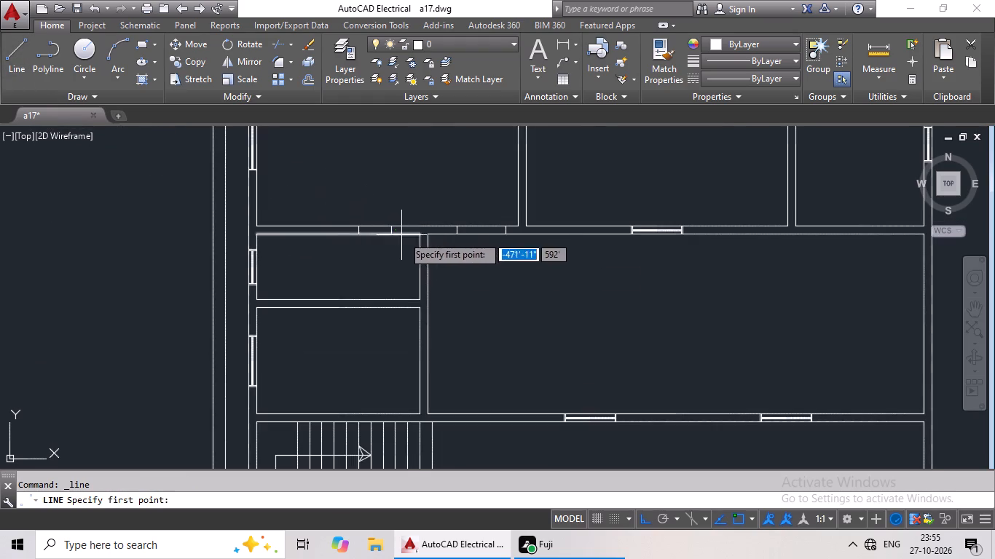
middle_drag(506, 261, 432, 301)
middle_drag(463, 287, 406, 310)
middle_drag(495, 301, 456, 311)
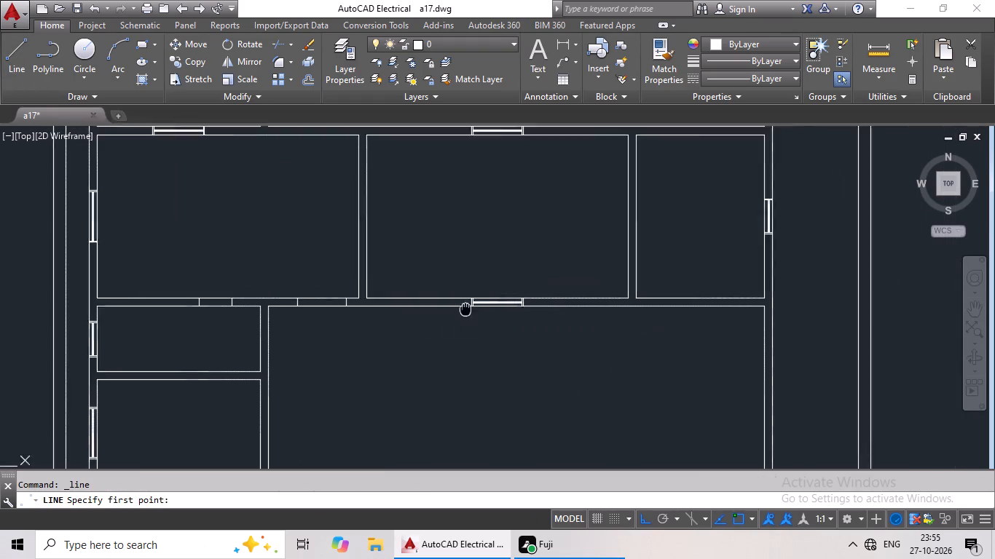
middle_drag(456, 311, 413, 320)
scroll(506, 313, up, 3)
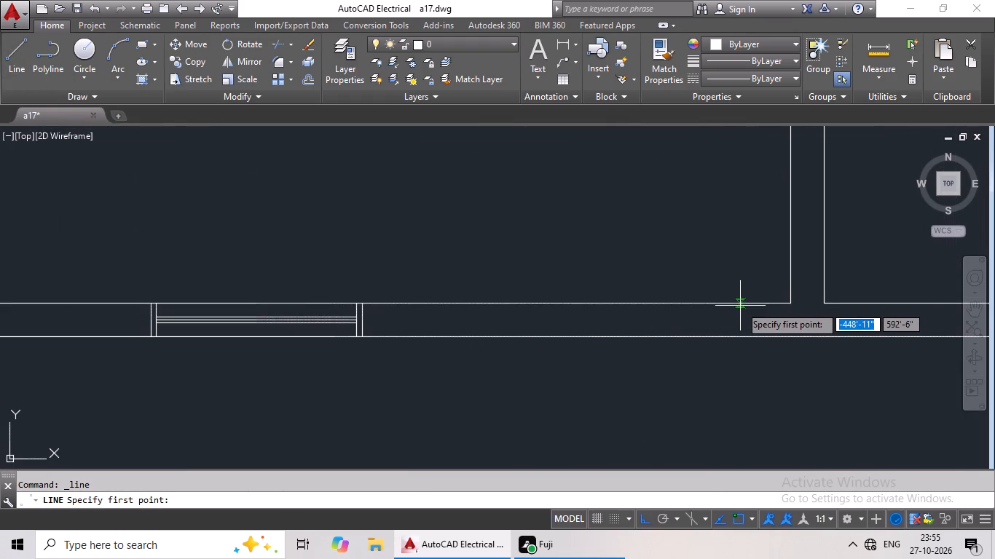
click(734, 301)
click(731, 339)
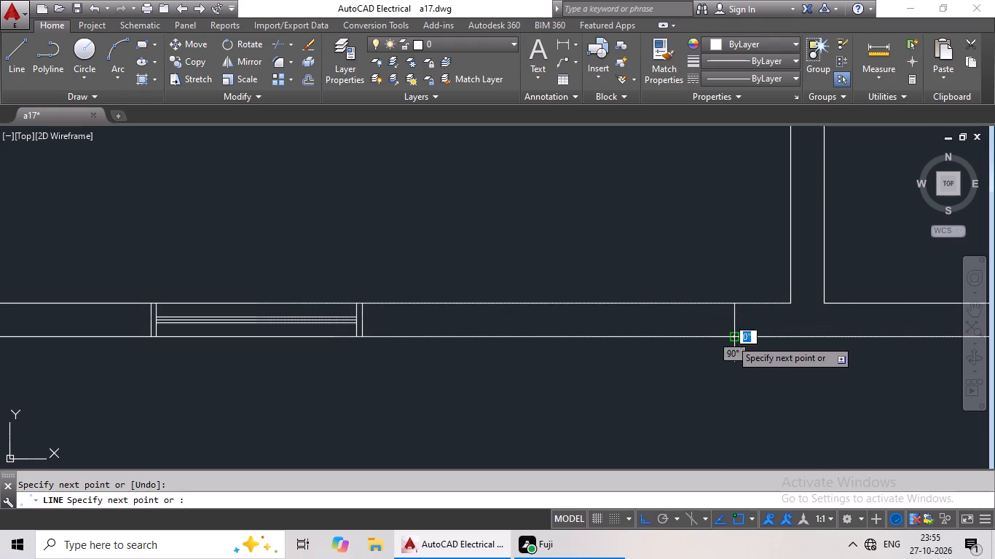
key(Escape)
key(Escape)
Offset the jamb line in the third-row middle room's bottom wall 3' toward the left.
key(o)
key(Return)
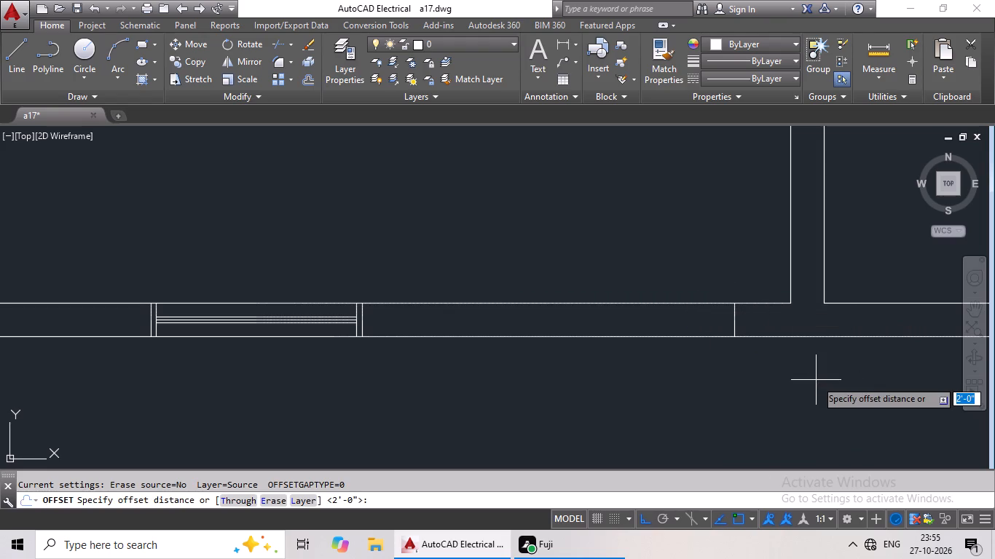
text(3')
key(Return)
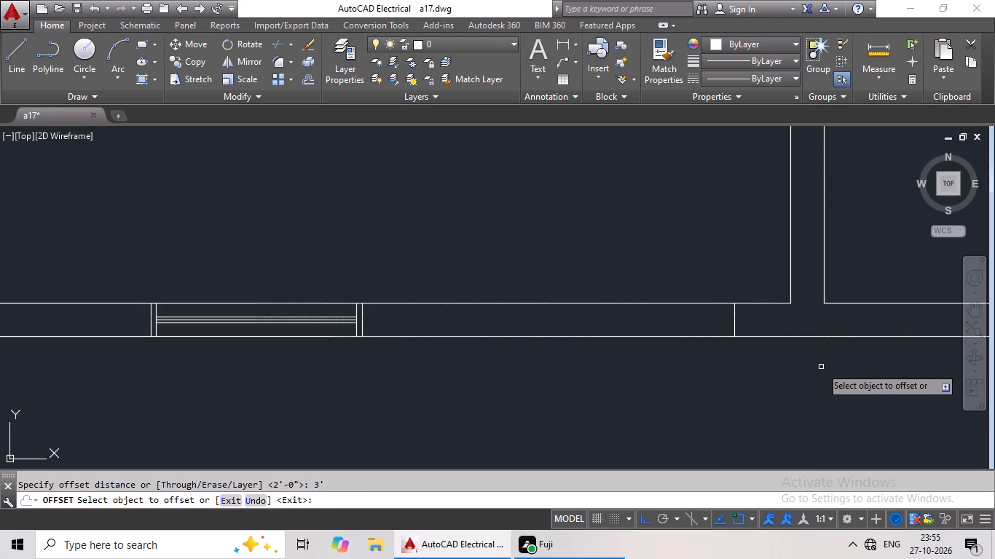
drag(734, 318, 688, 338)
click(624, 363)
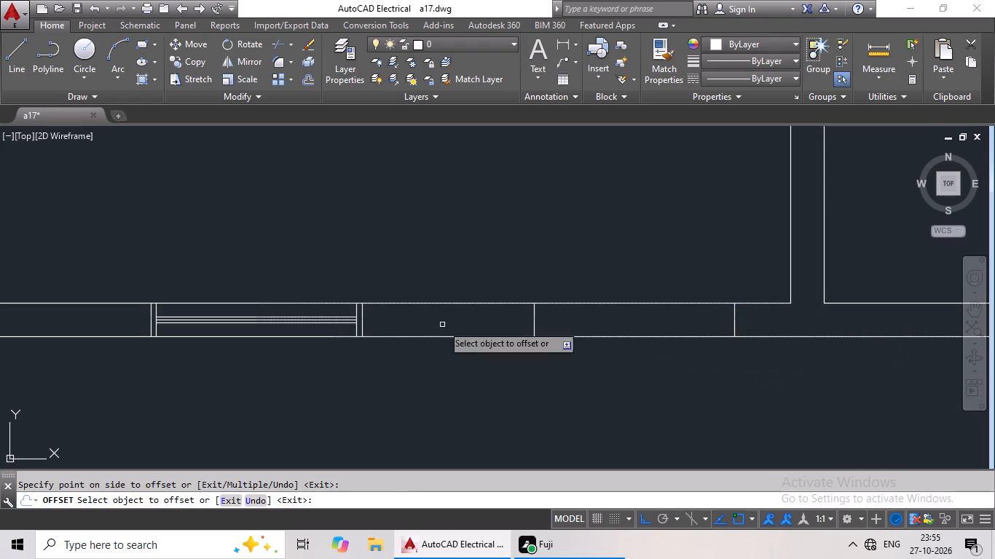
Draw a jamb line across the bottom wall of the third-row right room, near that room's right end.
click(13, 65)
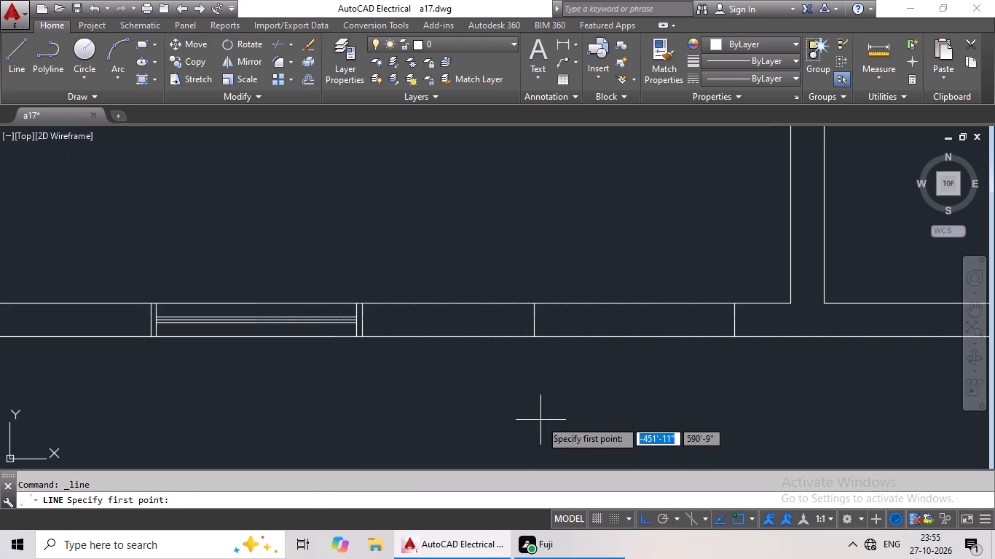
middle_drag(540, 420, 181, 423)
middle_drag(538, 412, 232, 433)
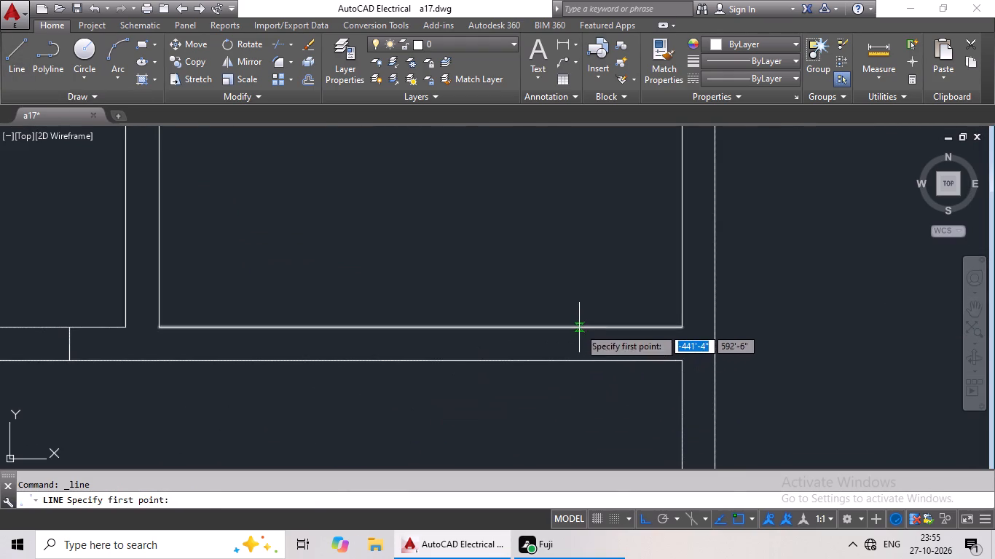
drag(579, 328, 575, 343)
click(575, 360)
key(Escape)
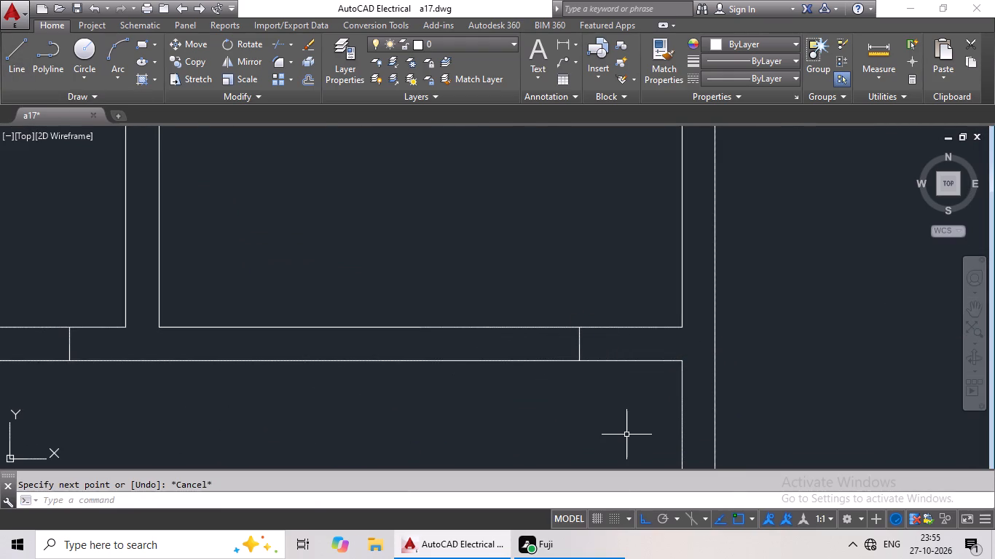
Offset the jamb line in the wall below the small upper-right room 2' to the left.
key(o)
key(Return)
text(2')
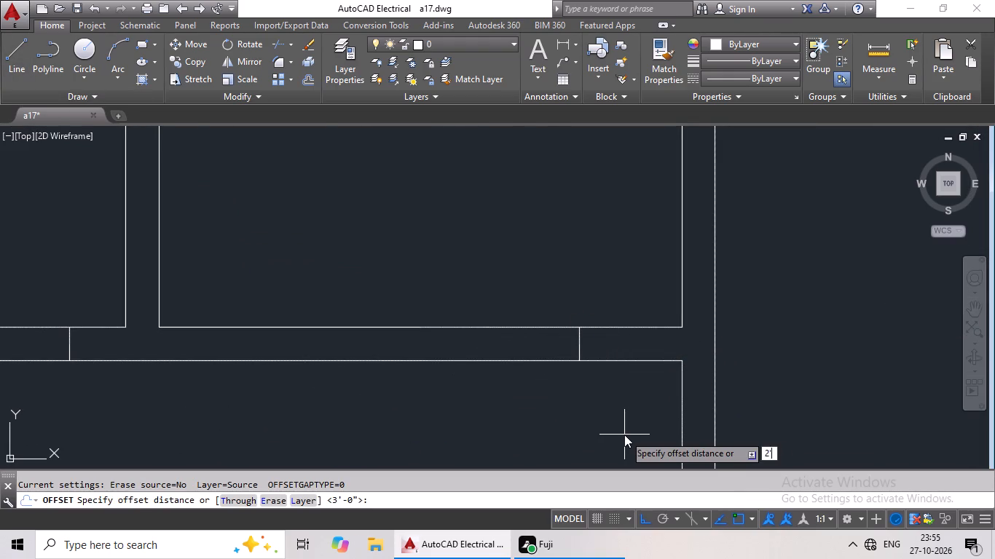
key(Return)
drag(581, 342, 544, 355)
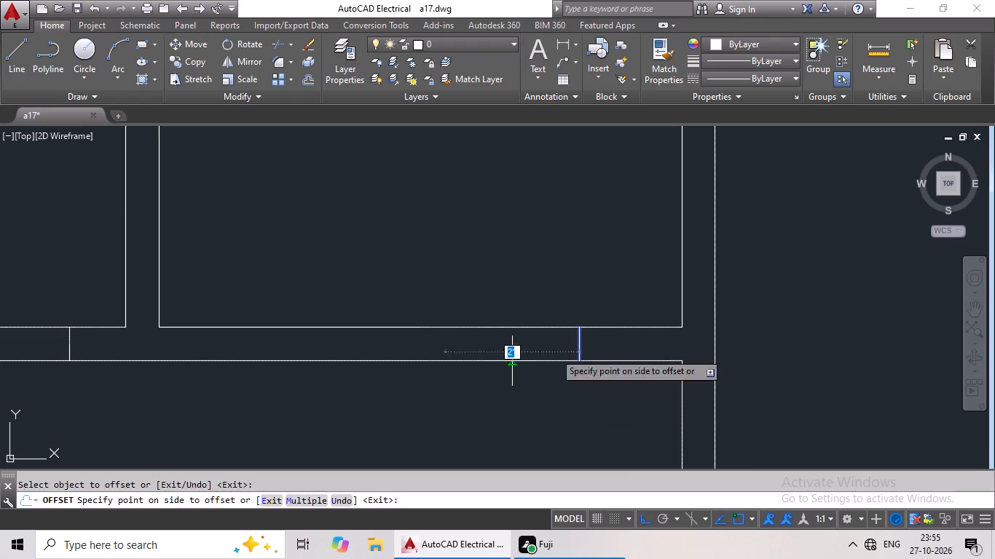
click(488, 365)
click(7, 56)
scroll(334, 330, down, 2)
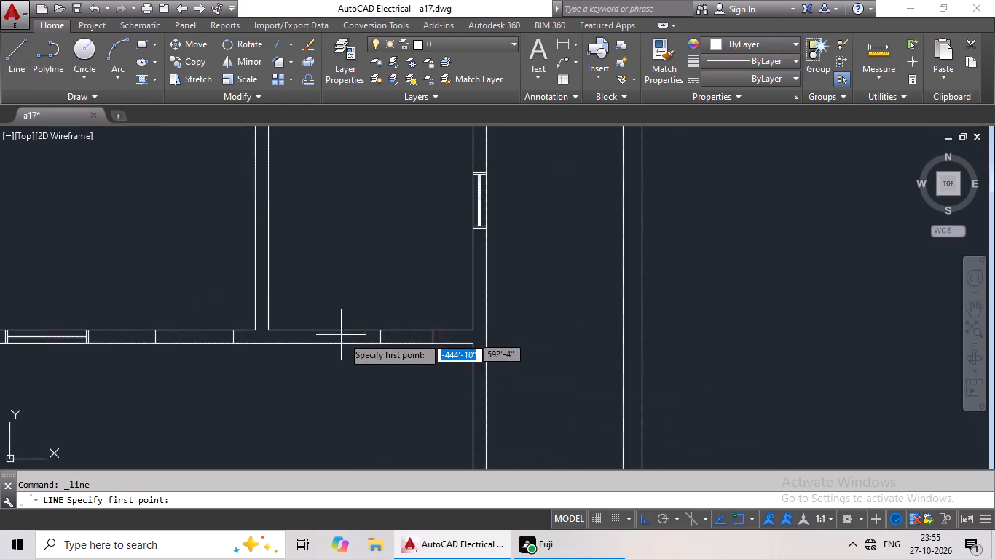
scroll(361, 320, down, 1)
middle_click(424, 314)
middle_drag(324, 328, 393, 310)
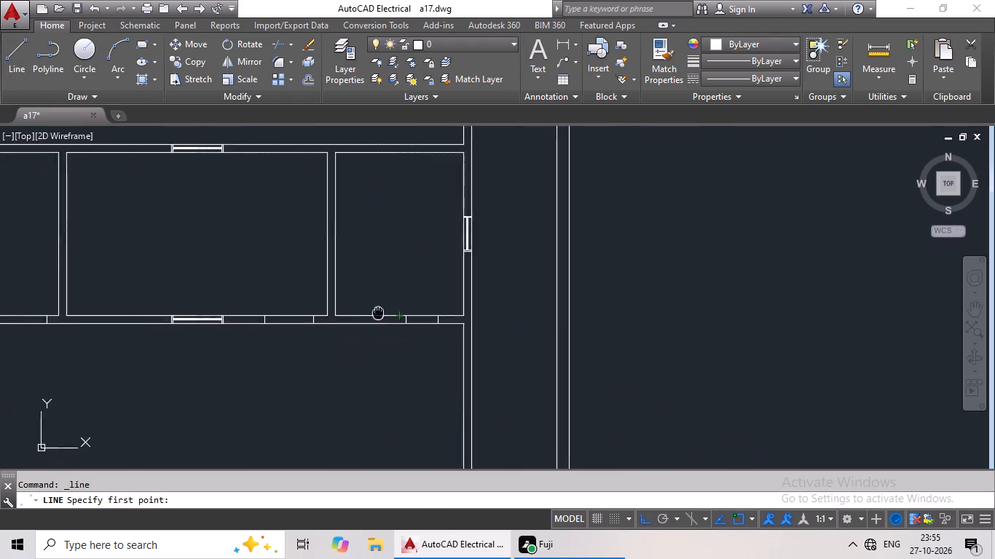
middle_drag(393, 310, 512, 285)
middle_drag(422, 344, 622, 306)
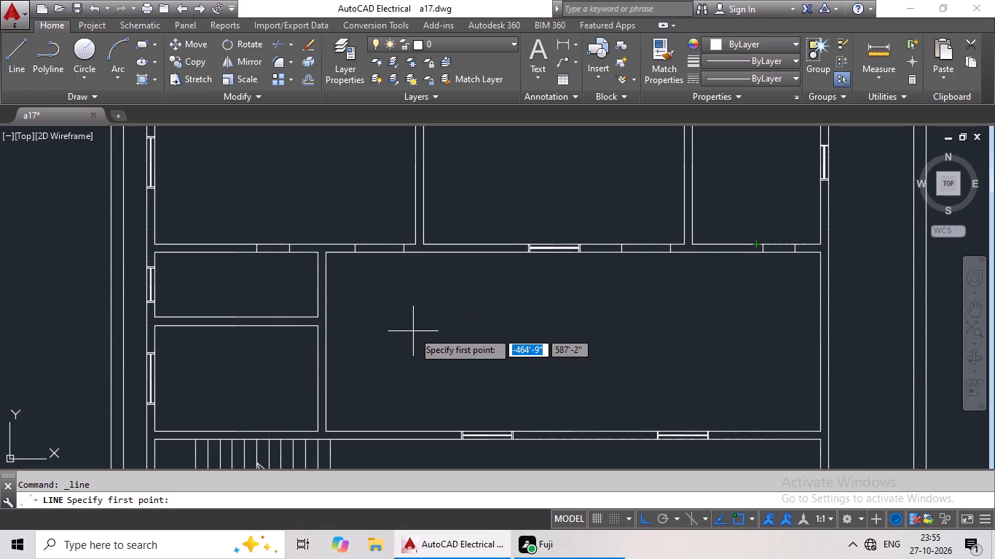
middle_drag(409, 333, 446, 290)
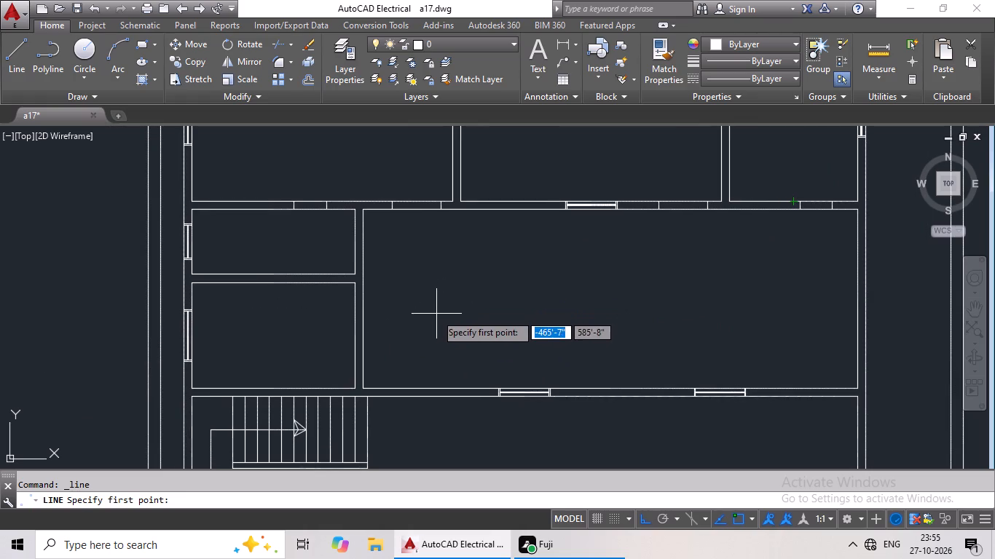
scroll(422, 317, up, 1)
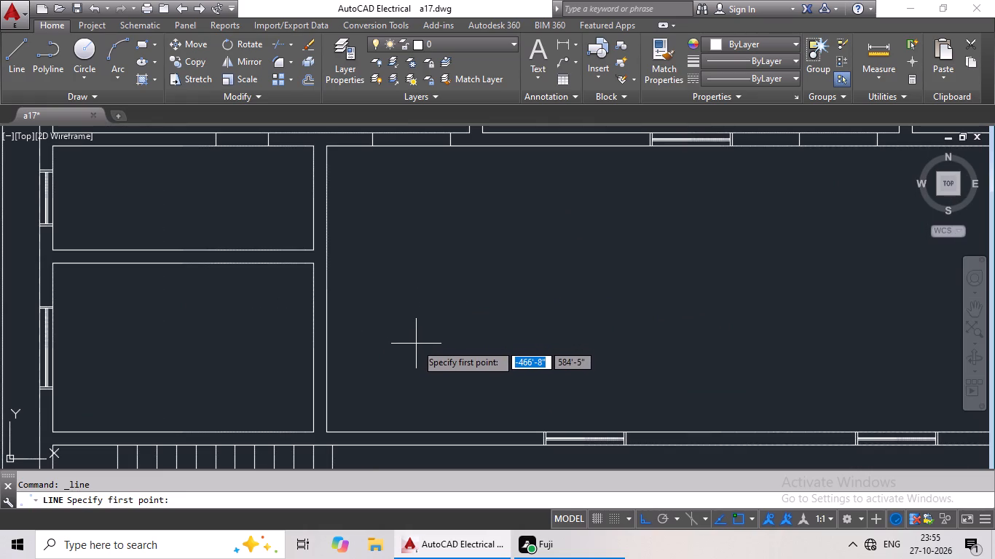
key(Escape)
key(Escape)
Extend the top wall line of the room above the staircase to the large hall's left wall line.
key(e)
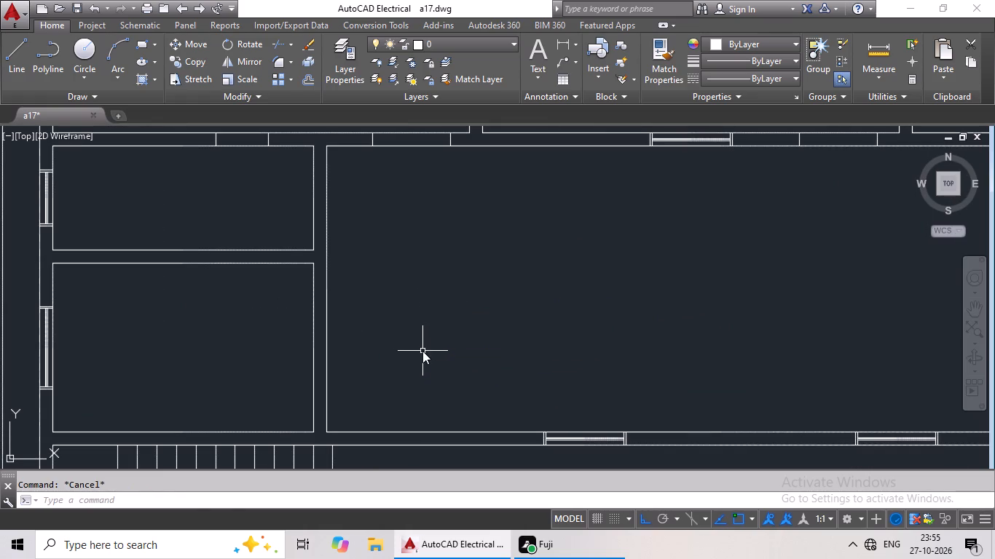
text(x)
key(space)
key(space)
key(space)
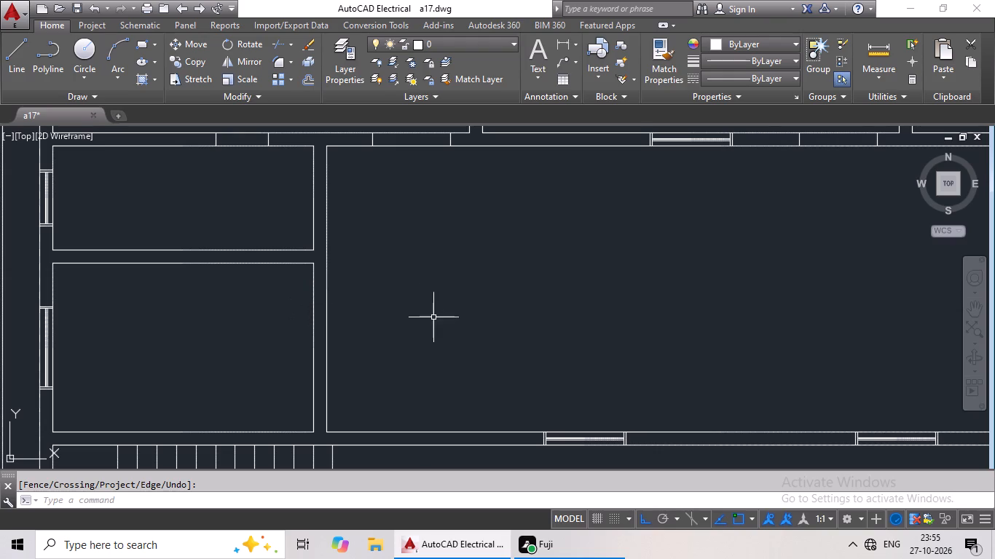
key(Escape)
key(Escape)
key(e)
key(x)
key(space)
key(space)
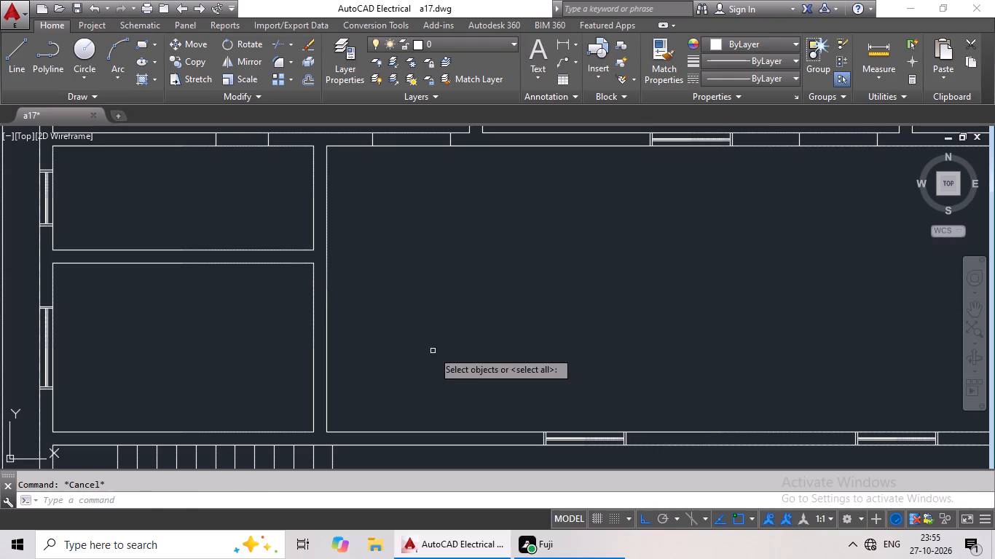
click(304, 263)
key(Escape)
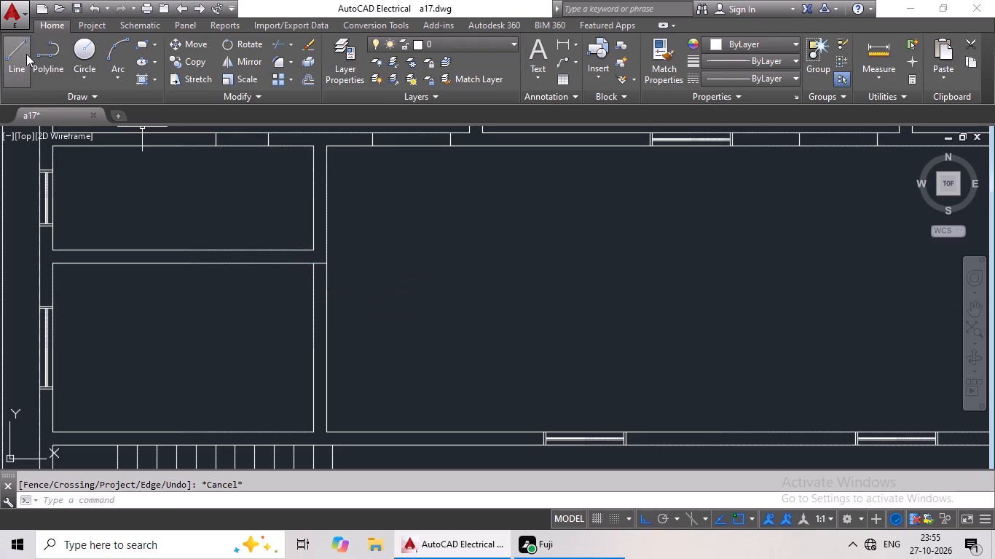
Draw a short line across the wall between the room above the staircase and the hall, at the room's wall midpoint.
click(26, 54)
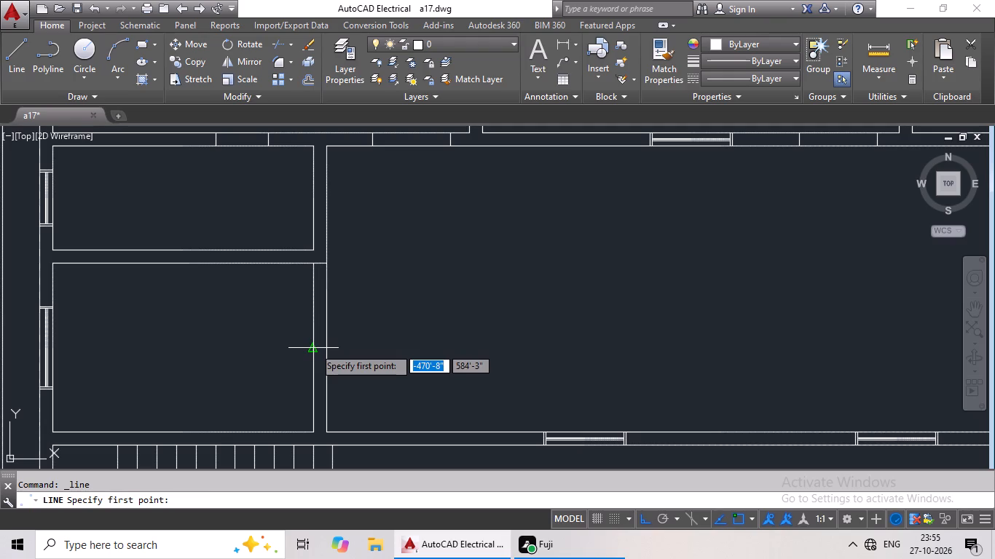
click(314, 347)
click(329, 346)
key(Escape)
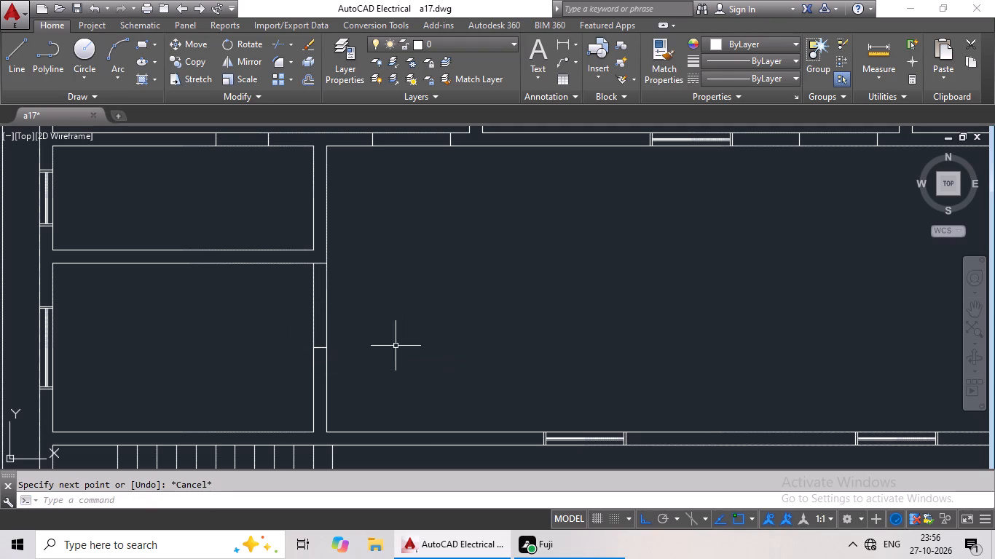
Draw a short line across the large hall's right outer wall at the inner wall line's midpoint.
click(25, 68)
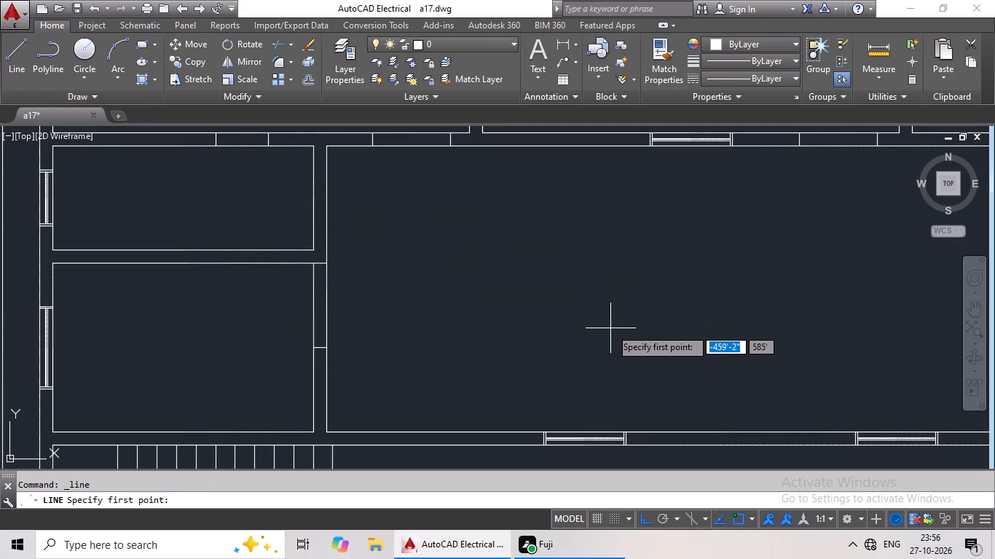
middle_drag(711, 340, 399, 340)
middle_drag(673, 355, 516, 357)
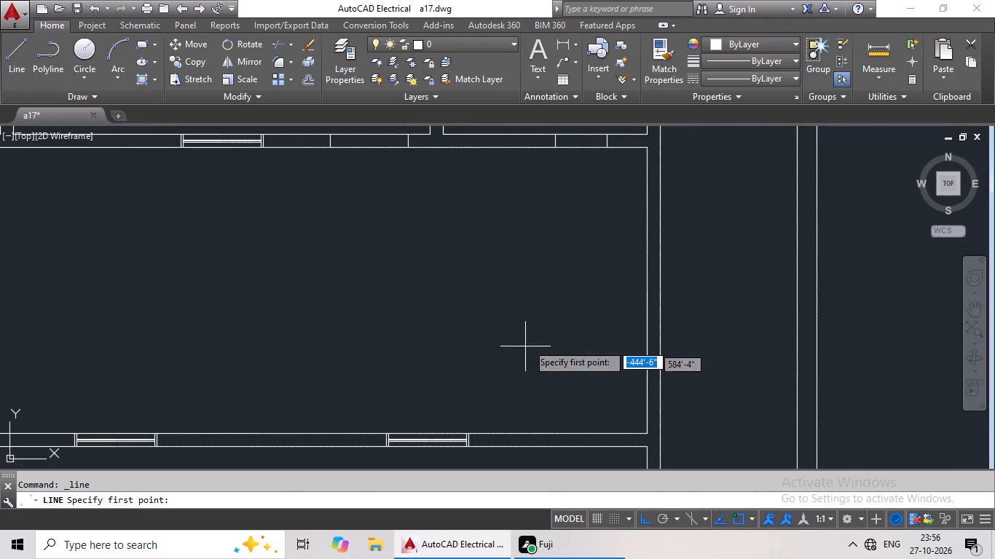
click(648, 290)
click(662, 291)
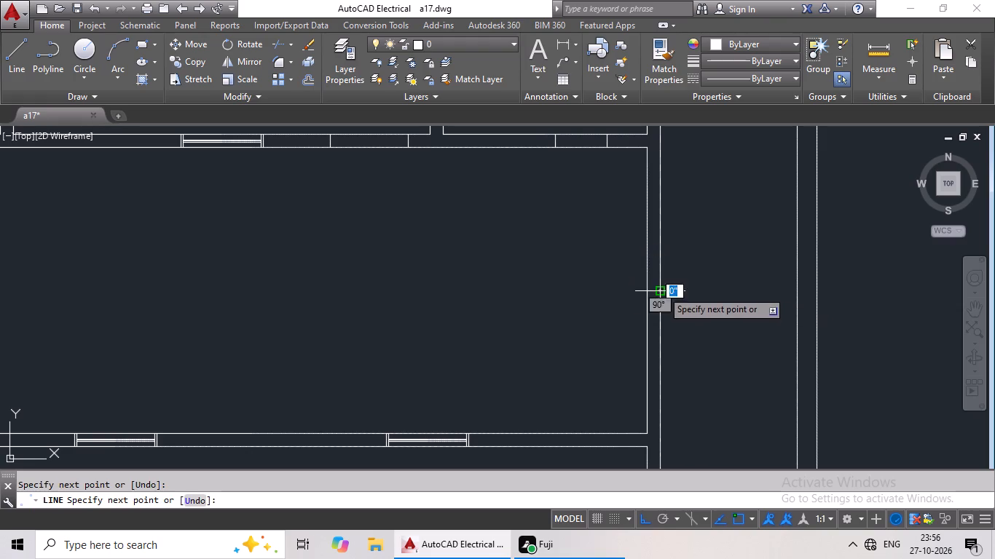
key(Escape)
key(Escape)
key(Escape)
Offset the hall's right-wall midpoint line 2' upward and 2' downward.
key(o)
key(Return)
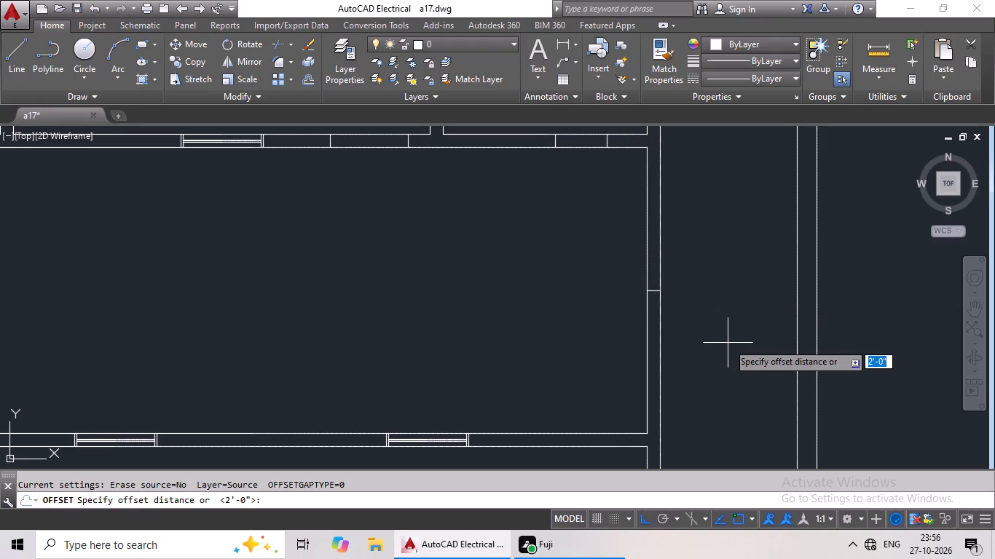
key(2)
key(apostrophe)
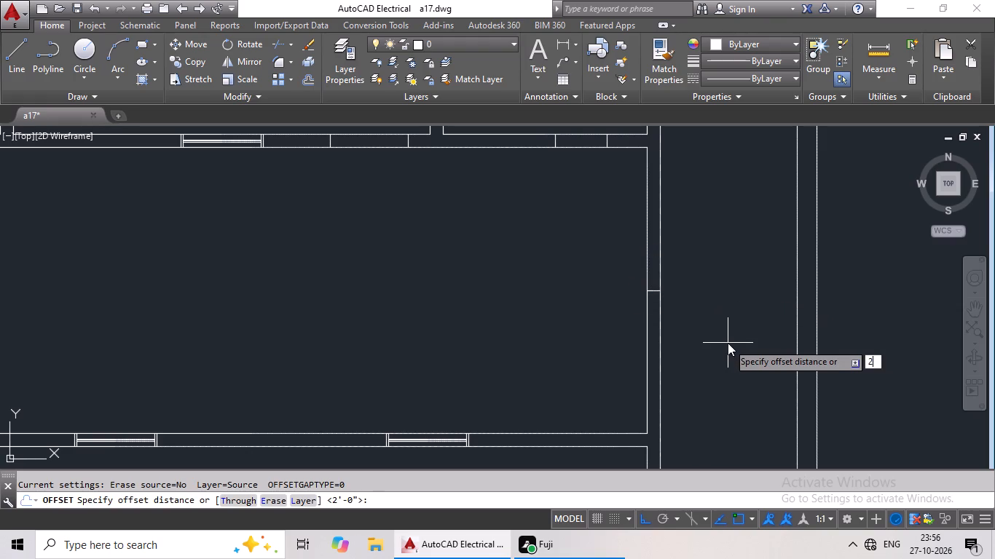
key(Return)
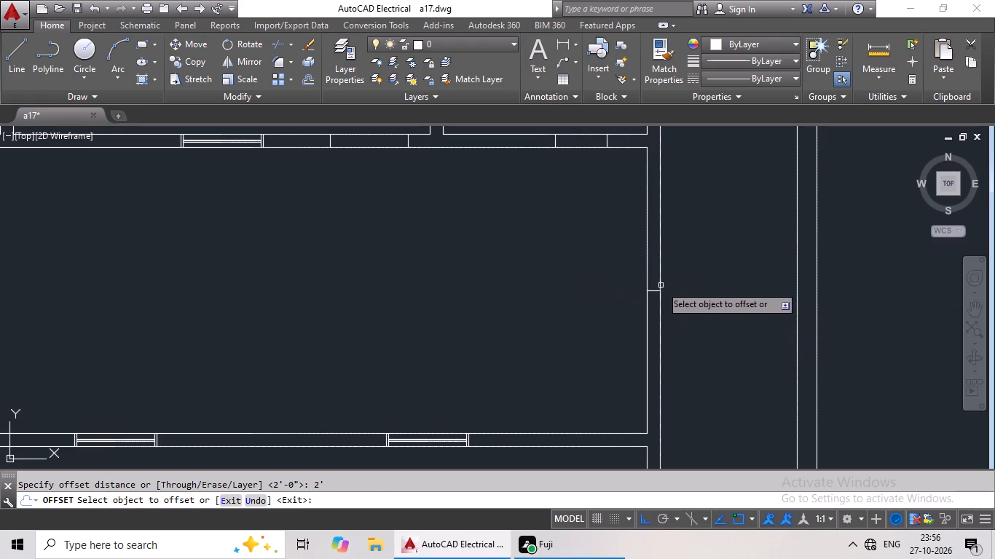
click(653, 289)
click(666, 252)
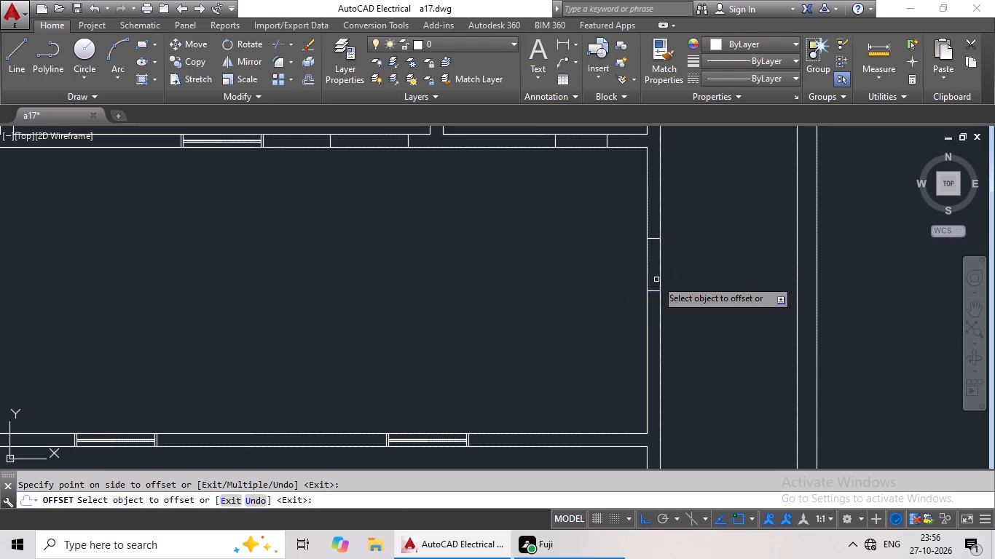
click(651, 290)
click(651, 320)
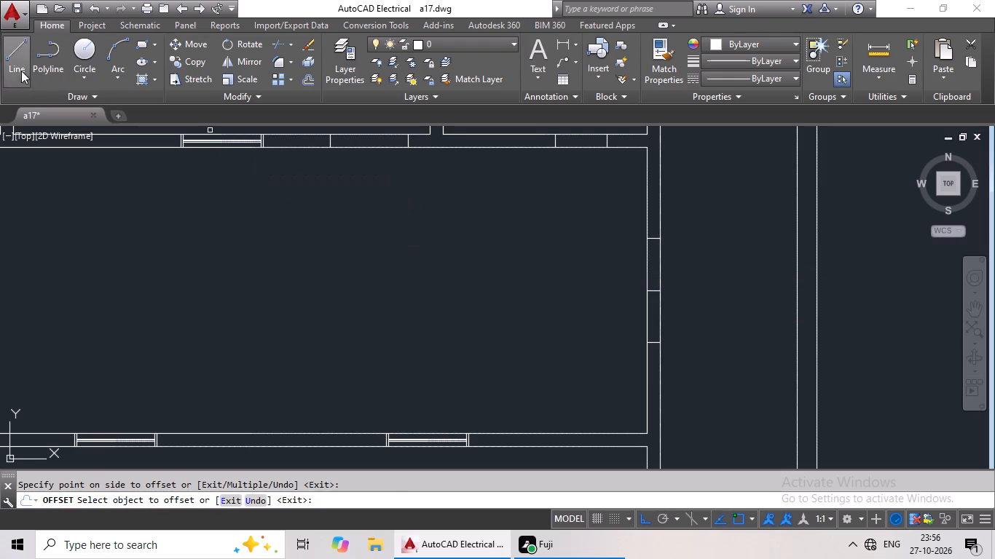
Draw a jamb line across the right wall of the room below the staircase, just above its lower-right corner.
click(11, 68)
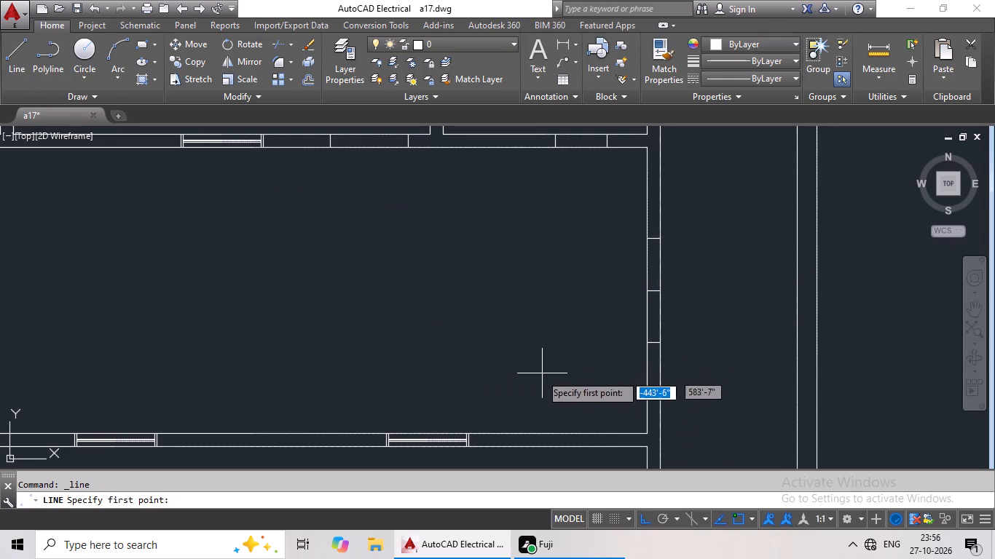
scroll(546, 387, down, 1)
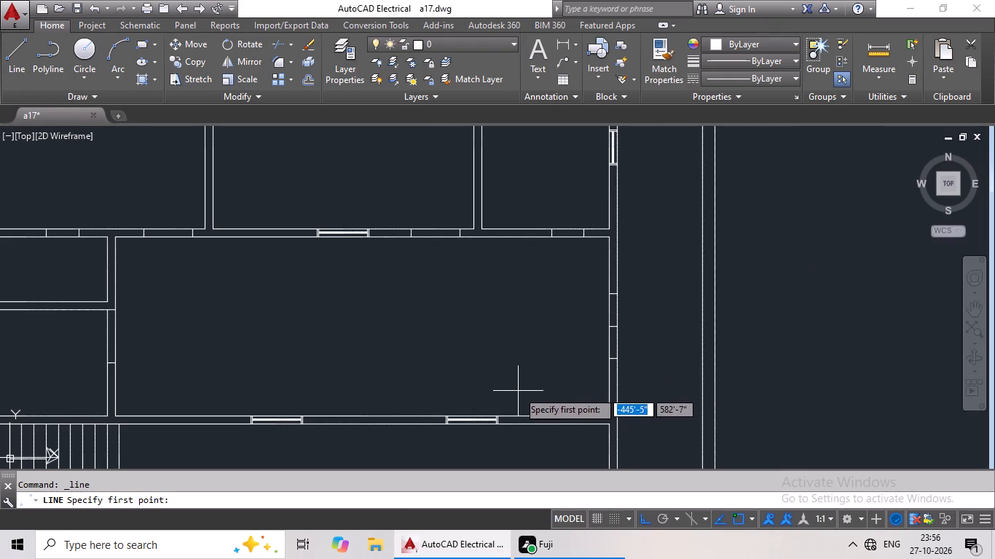
middle_drag(522, 373, 693, 293)
middle_drag(470, 283, 555, 277)
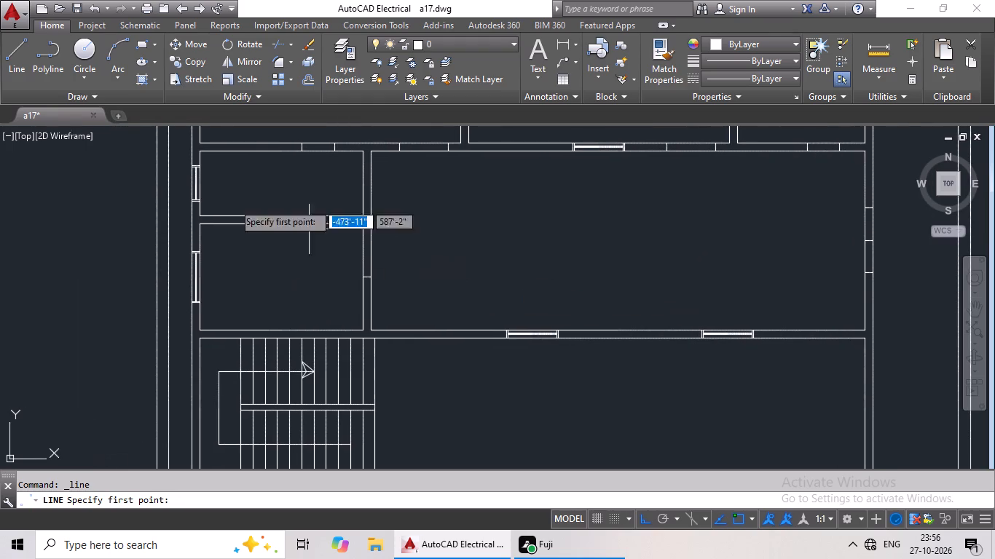
click(9, 55)
middle_drag(459, 385, 471, 362)
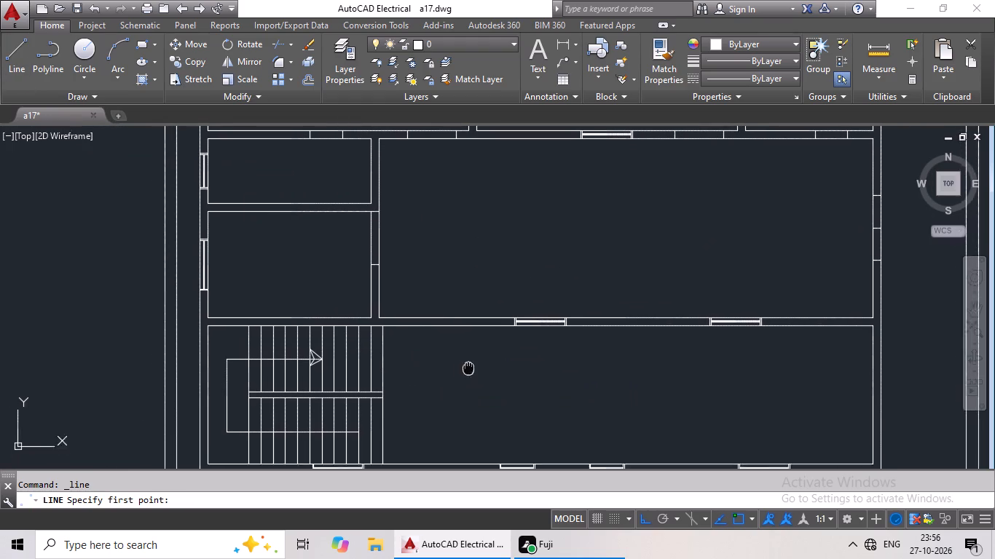
middle_drag(471, 362, 489, 275)
middle_drag(539, 282, 553, 205)
scroll(556, 309, down, 1)
middle_drag(551, 318, 530, 263)
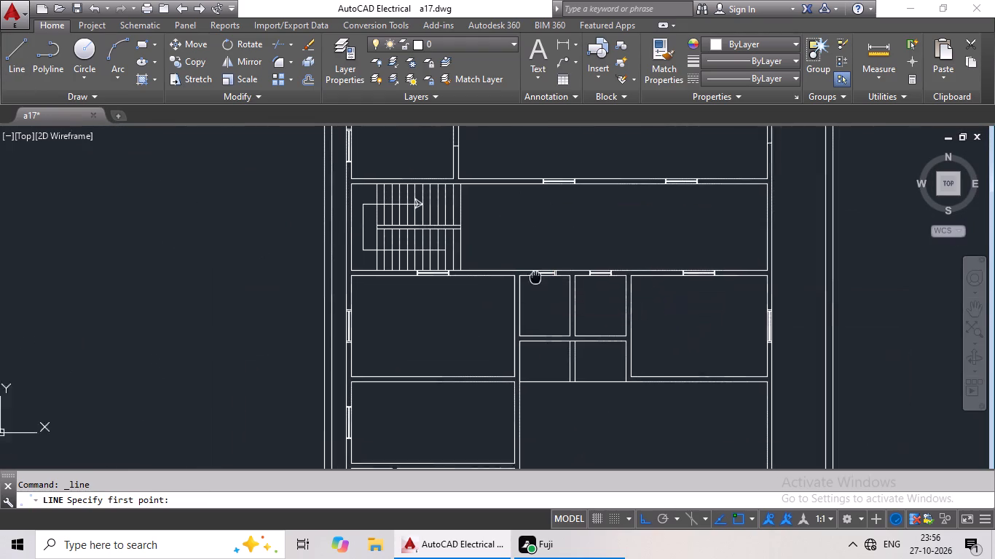
middle_drag(530, 263, 516, 237)
scroll(500, 325, up, 4)
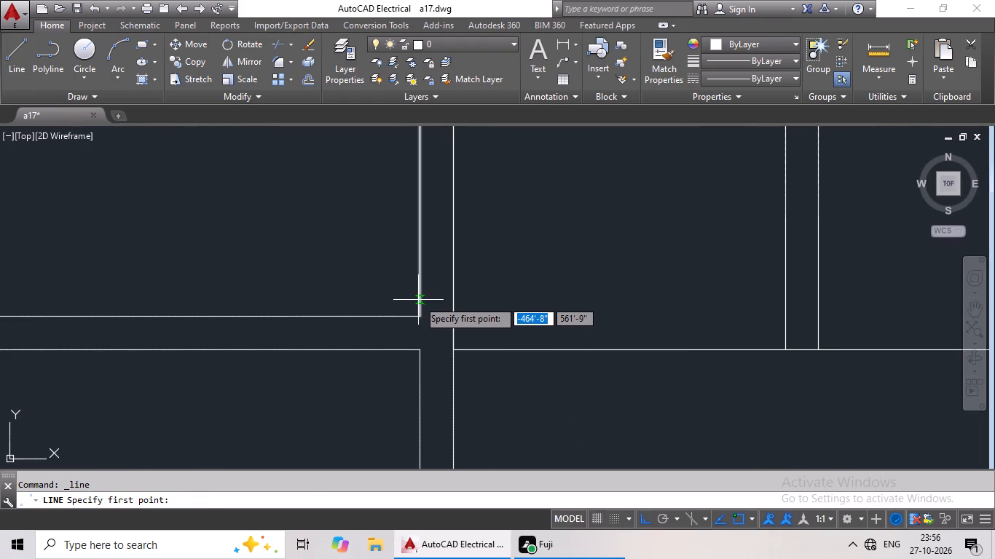
click(419, 300)
click(455, 297)
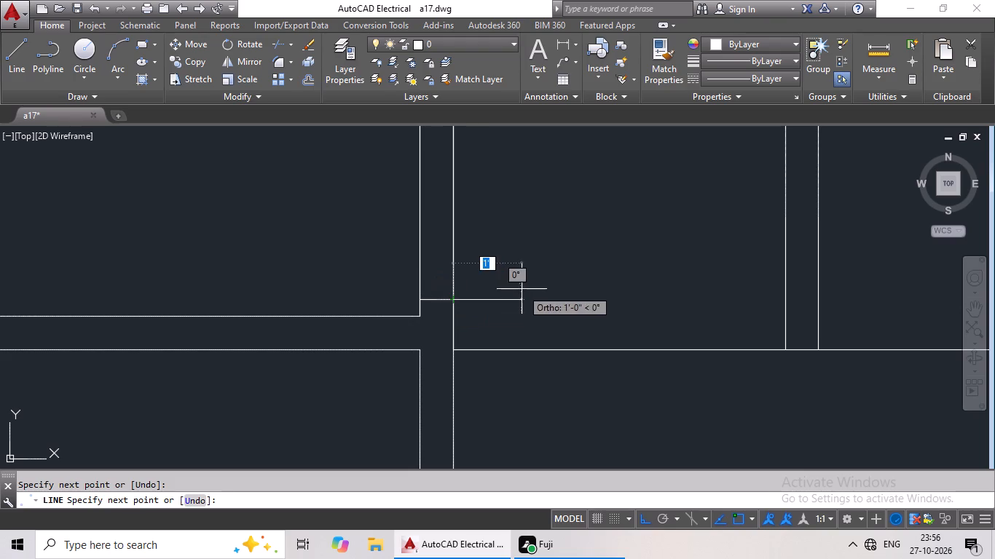
key(Escape)
key(Escape)
key(Escape)
key(Escape)
Offset the new jamb line 3' upward to mark the door opening of the room below the staircase.
key(o)
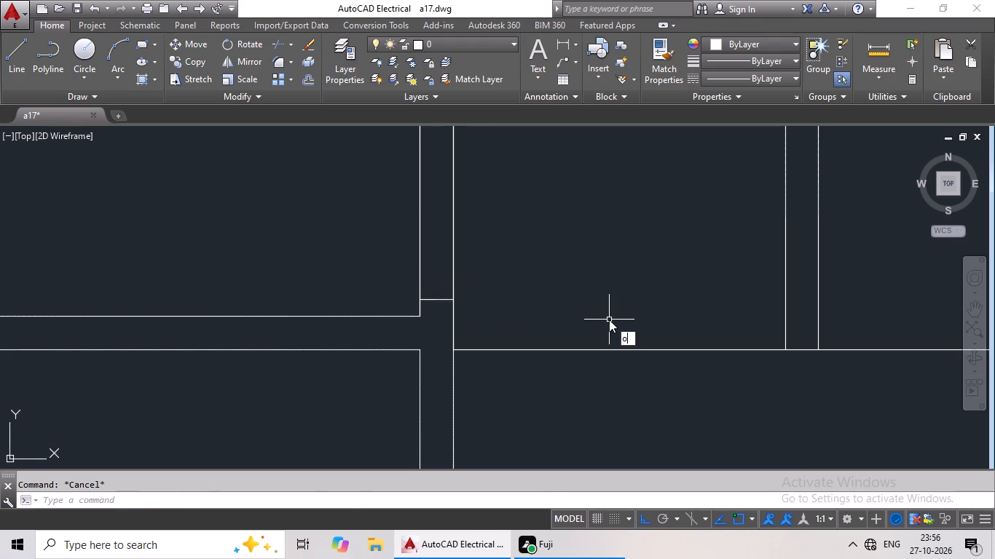
key(Return)
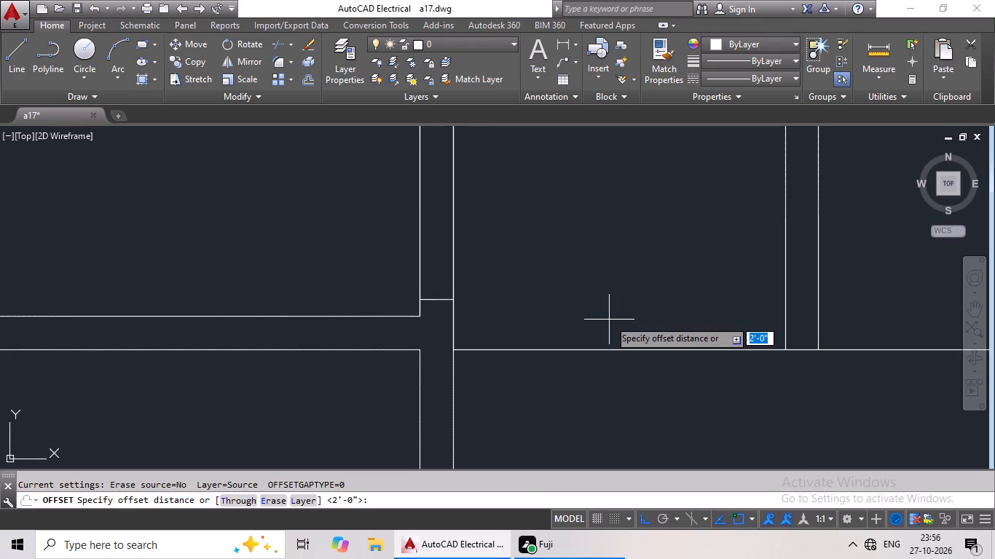
text(3')
key(Return)
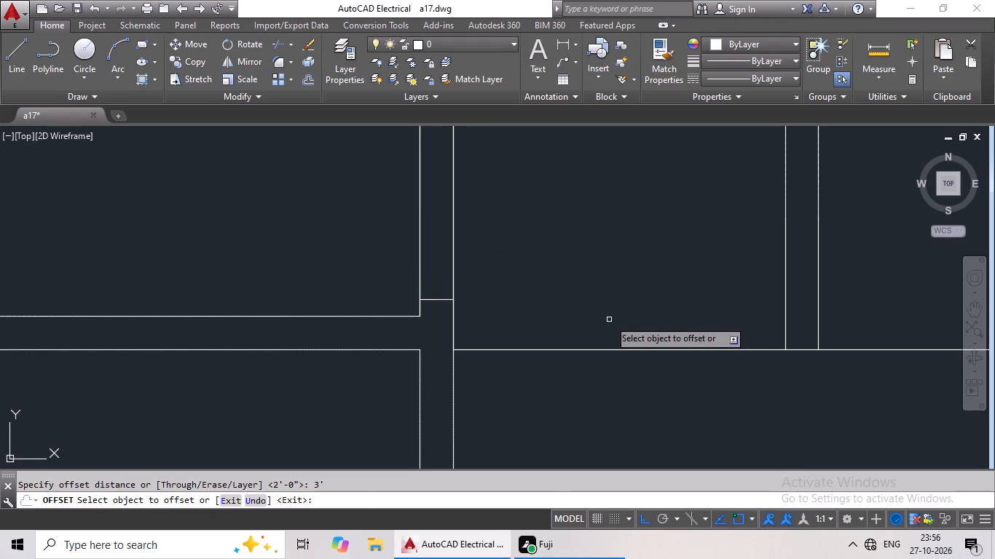
drag(428, 300, 433, 293)
click(441, 271)
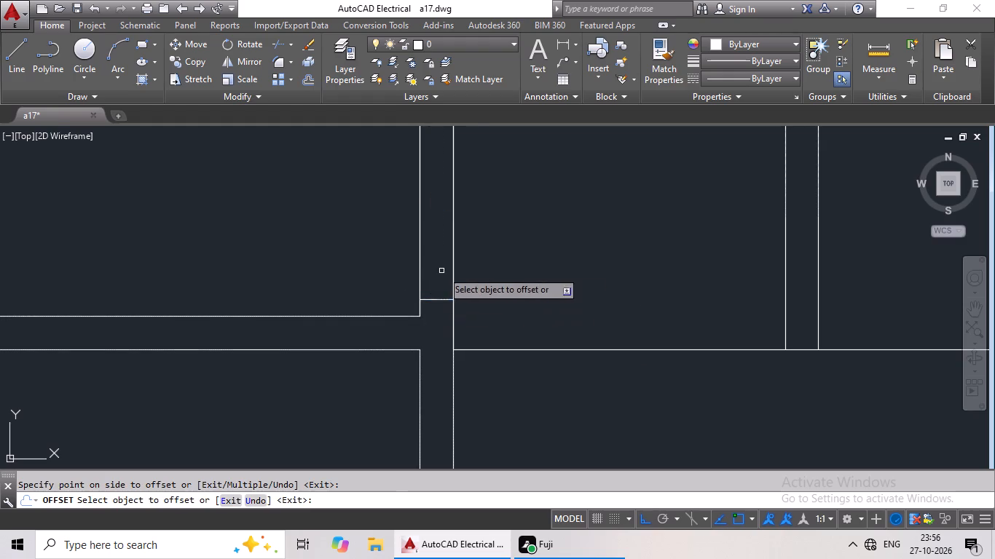
Draw a jamb line across the left wall of the upper-left small room, just above its lower-left corner.
scroll(516, 275, down, 3)
middle_drag(565, 250, 522, 304)
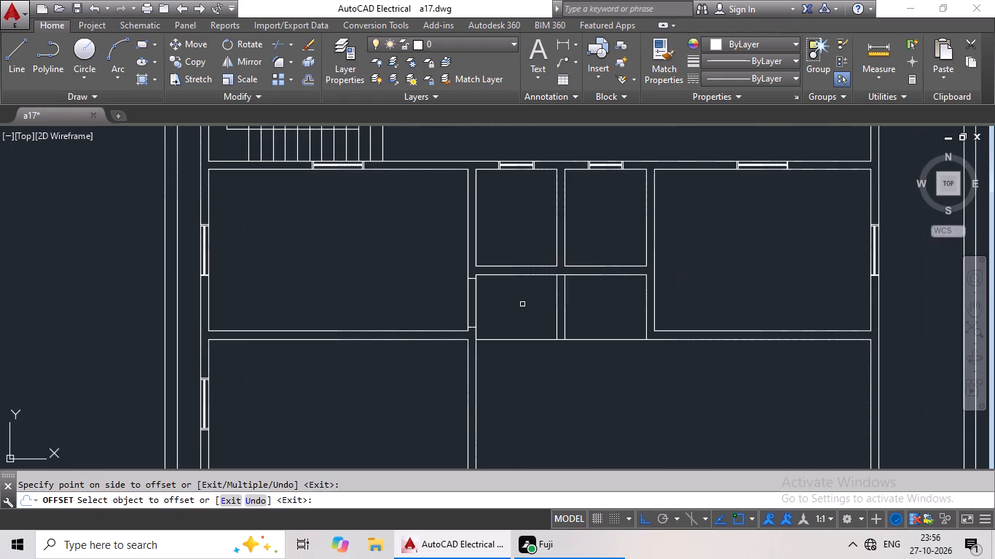
click(28, 60)
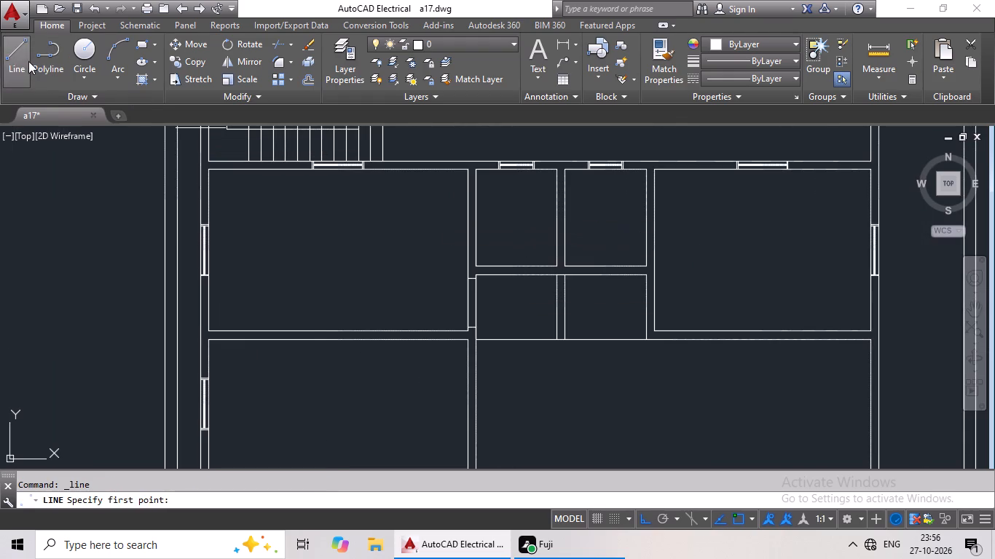
scroll(500, 254, up, 2)
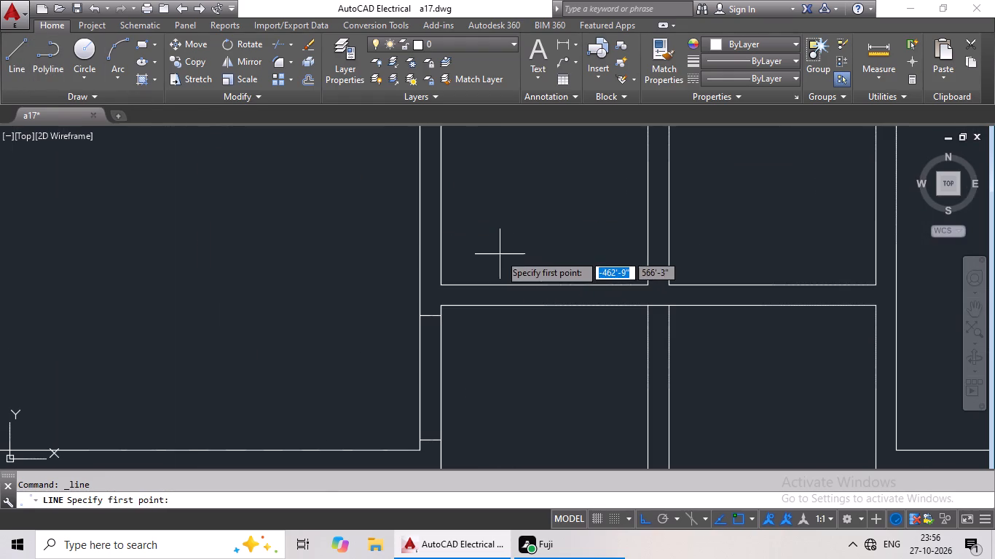
click(418, 263)
click(439, 261)
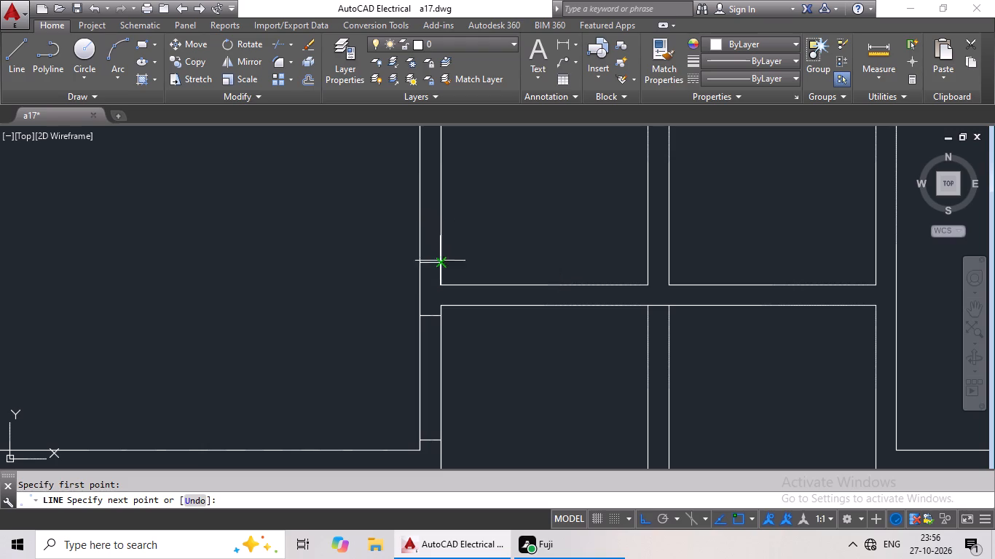
key(Escape)
key(Escape)
Offset the new jamb line 2' upward to mark the upper-left small room's door opening.
key(o)
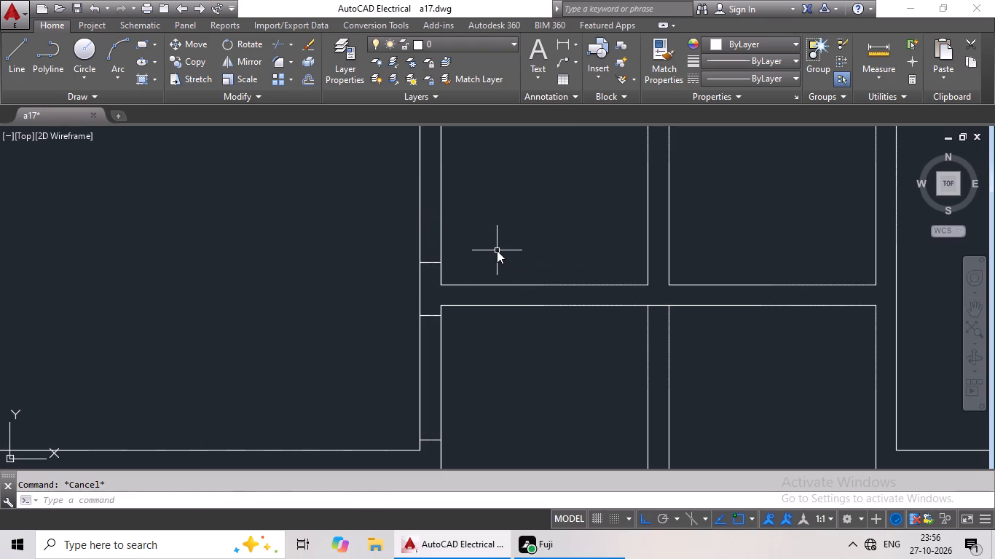
key(Return)
text(2')
key(Return)
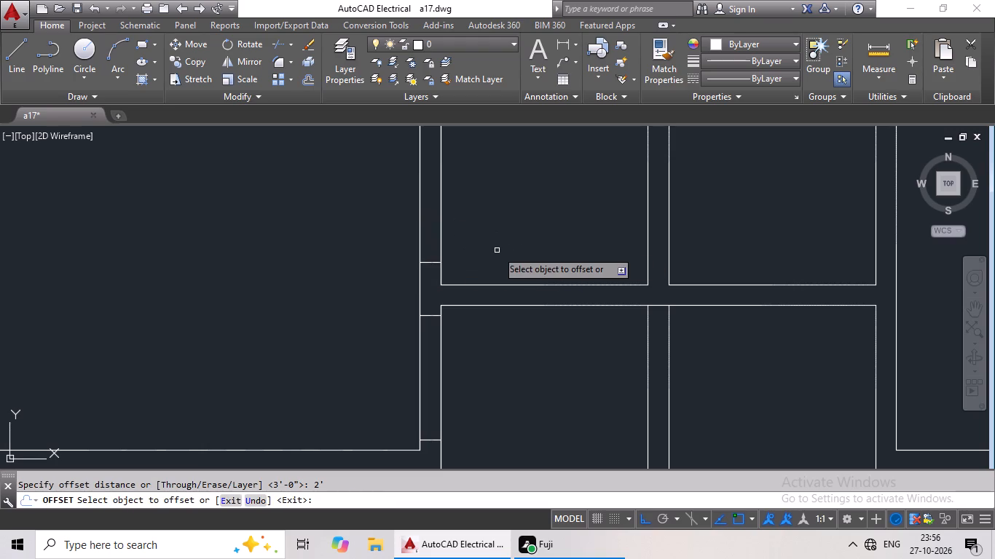
drag(431, 263, 435, 247)
click(445, 215)
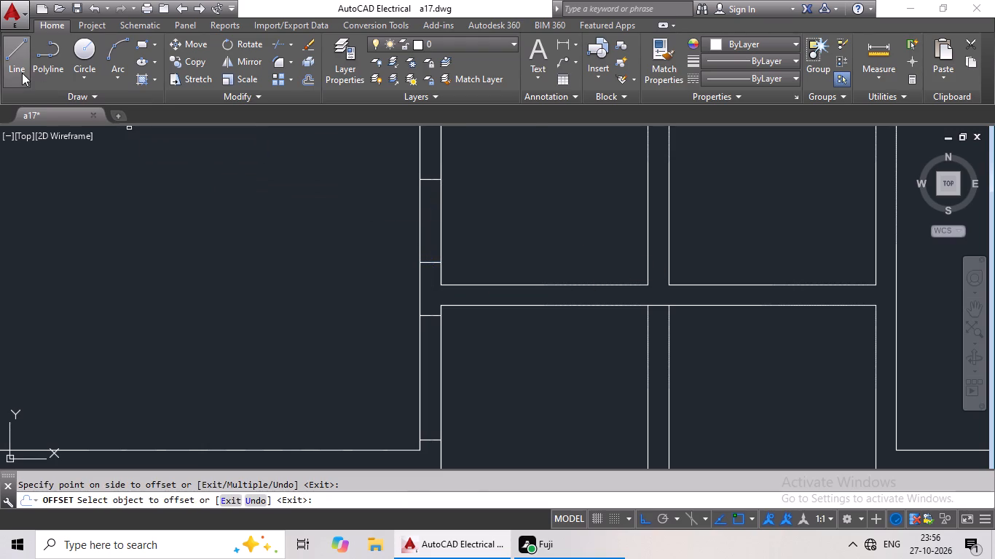
Draw a jamb line across the wall between the two right-hand small rooms, near the wall's right end.
click(22, 73)
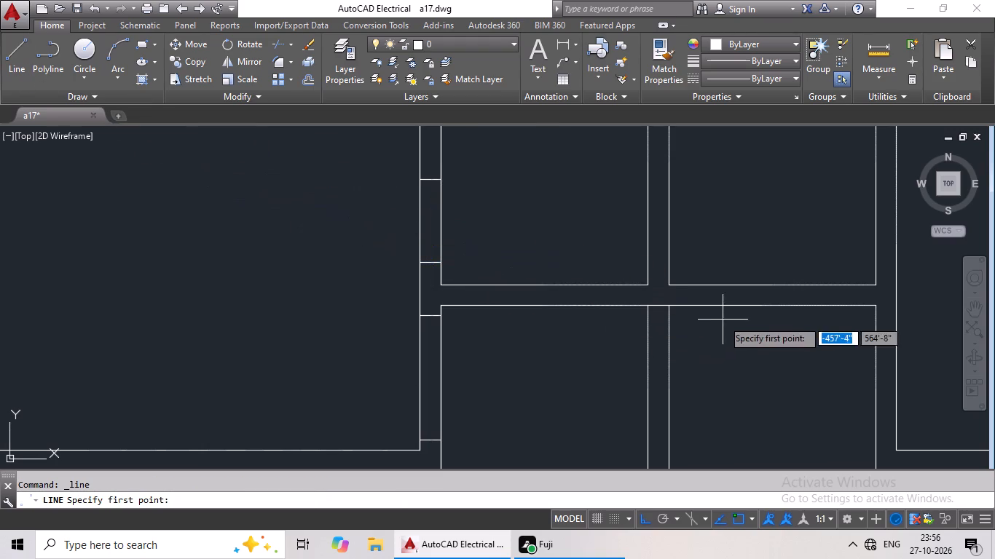
middle_drag(721, 318, 461, 318)
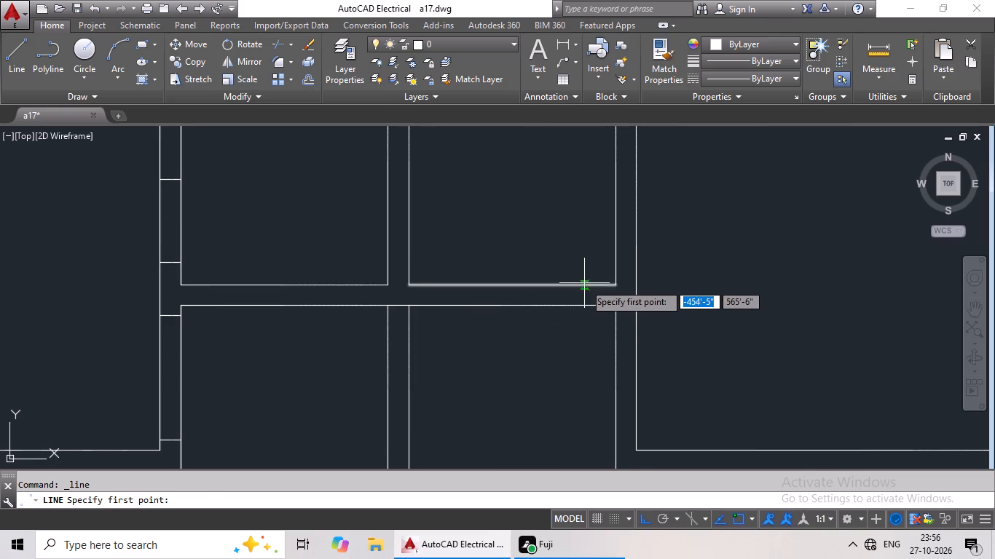
click(584, 283)
click(585, 304)
key(Escape)
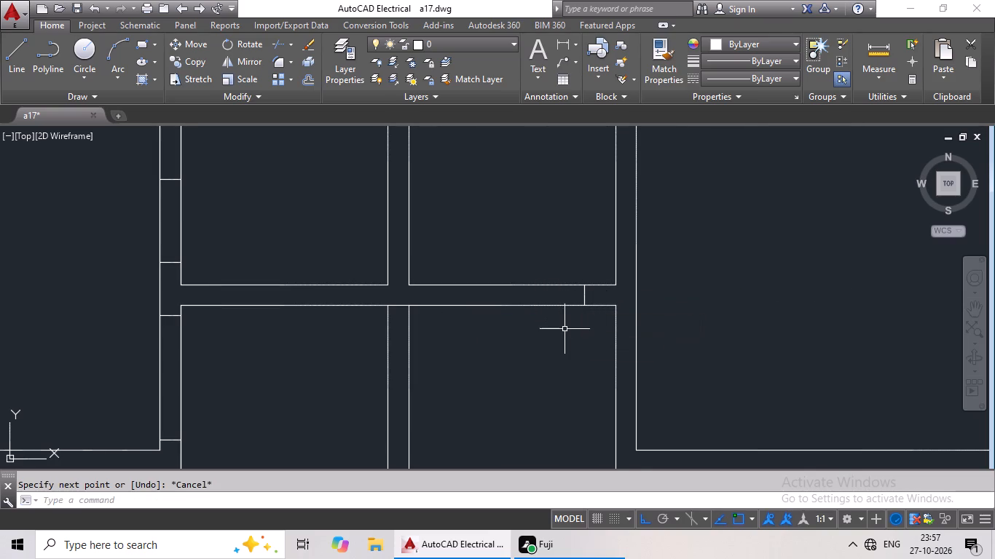
key(Escape)
Offset the new jamb line 2' to the left to mark the opening between the two right-hand small rooms.
key(o)
key(Return)
key(Return)
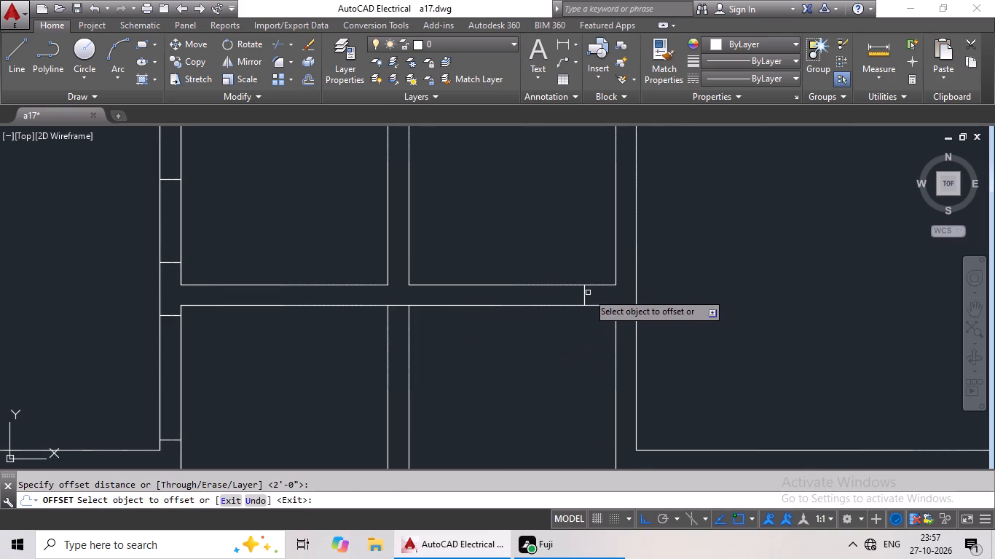
drag(585, 297, 573, 300)
click(469, 303)
Draw a jamb line across the lower-right small room's right wall, just above the adjoining right room's lower-left corner.
click(3, 53)
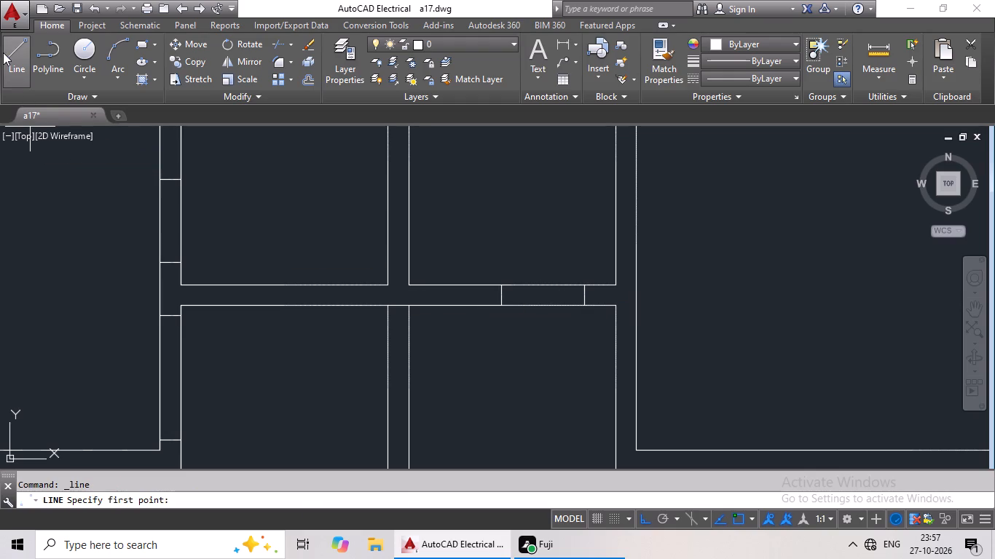
scroll(376, 316, down, 1)
middle_drag(414, 346, 417, 292)
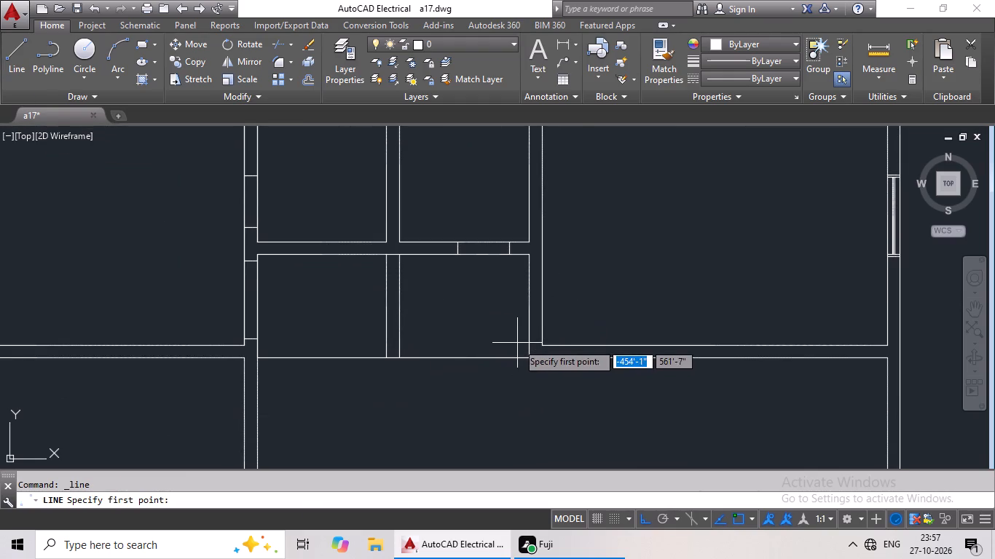
scroll(517, 343, up, 1)
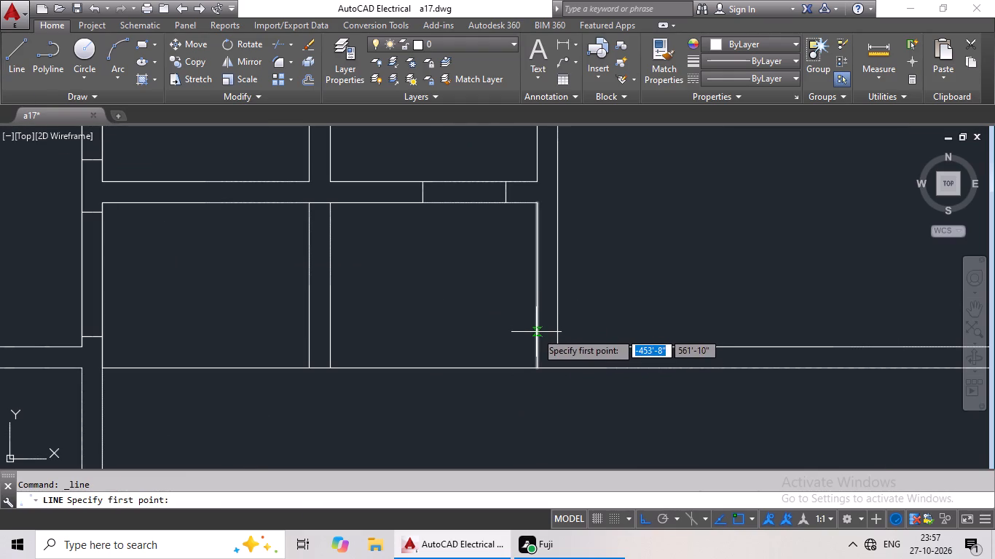
click(536, 332)
click(556, 330)
key(Escape)
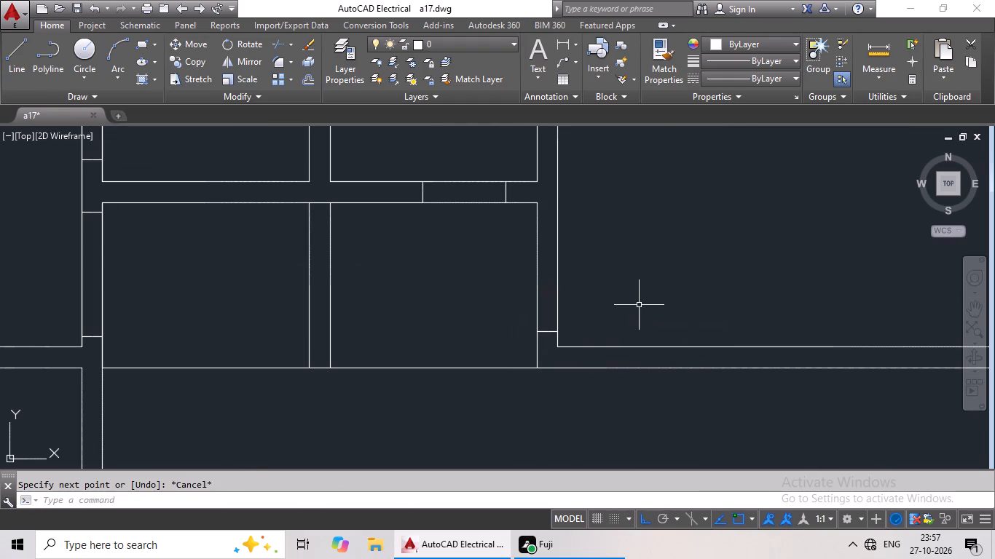
key(Escape)
Offset the new jamb line 3' upward to mark the right room's door opening.
key(o)
key(Return)
text(3')
key(Return)
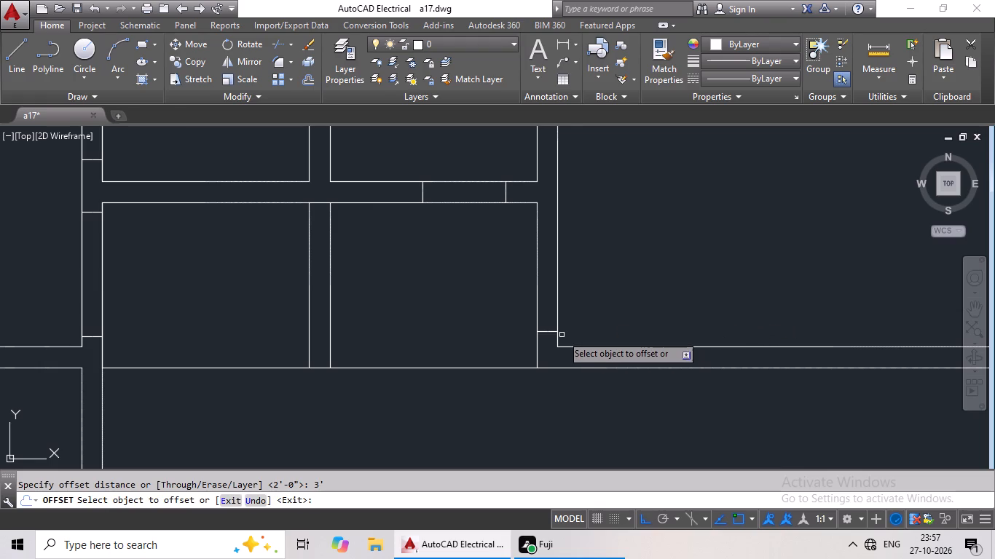
drag(548, 332, 548, 325)
click(551, 286)
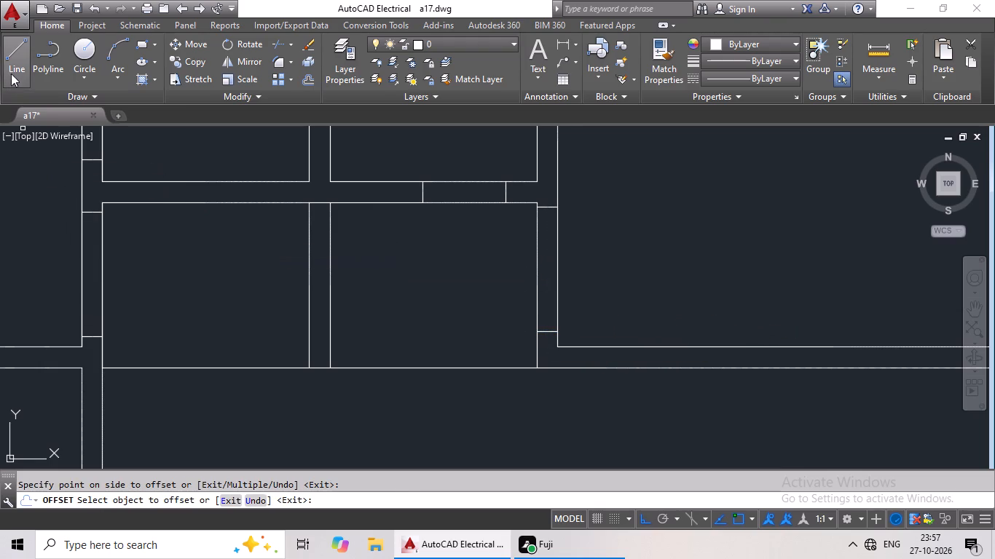
Draw a jamb line across the right wall of the second left-side room below the staircase, just above its lower-right corner.
click(15, 66)
scroll(193, 202, down, 3)
middle_drag(209, 223, 275, 185)
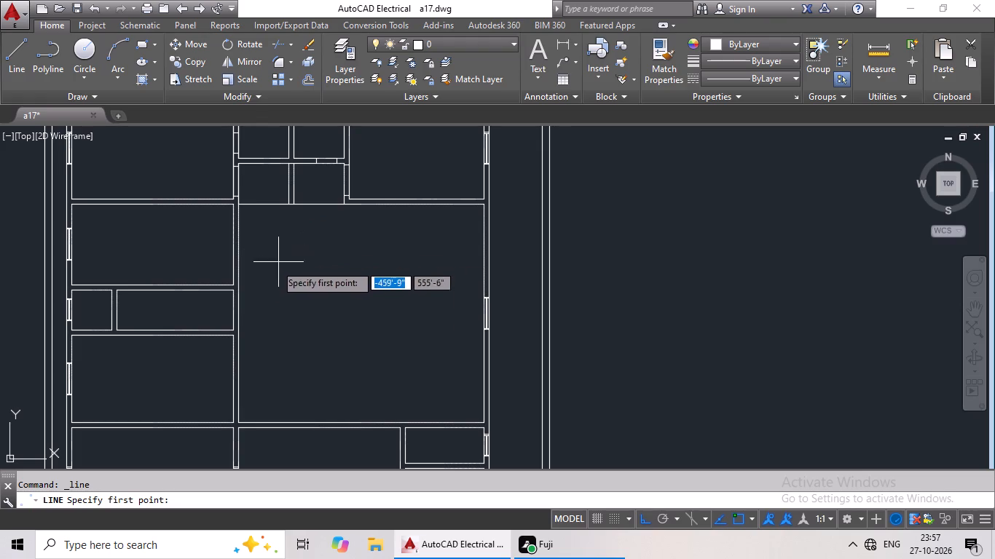
scroll(242, 276, up, 3)
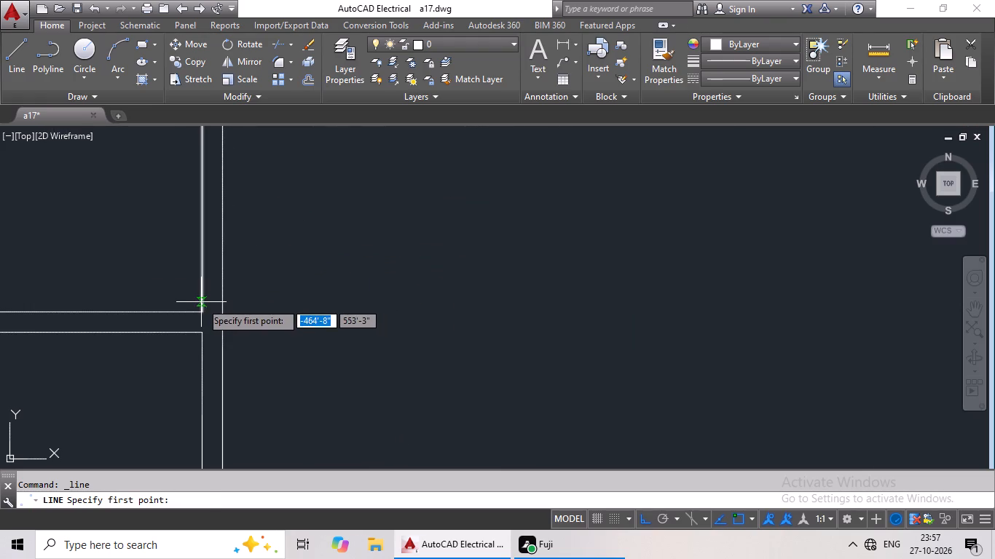
click(201, 302)
drag(220, 301, 246, 296)
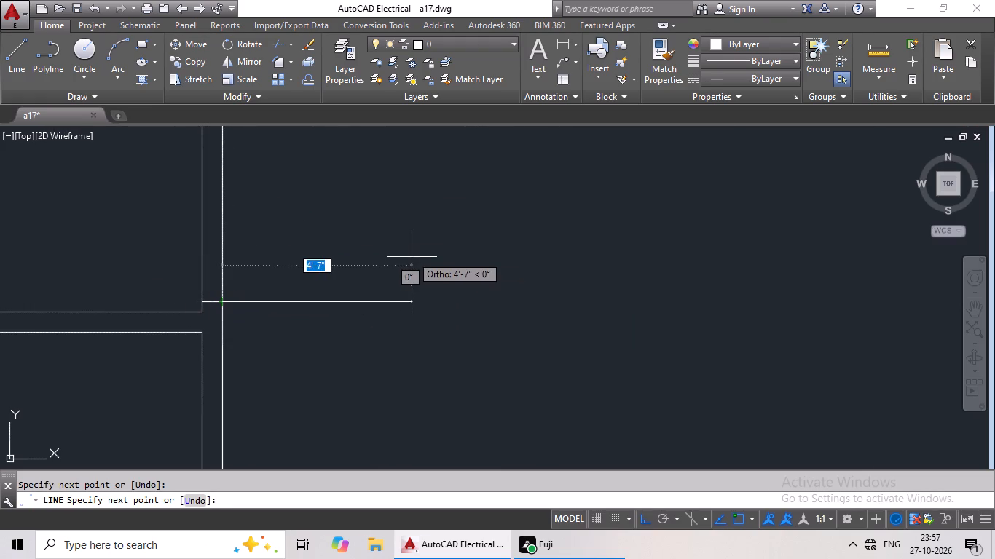
key(Escape)
key(Escape)
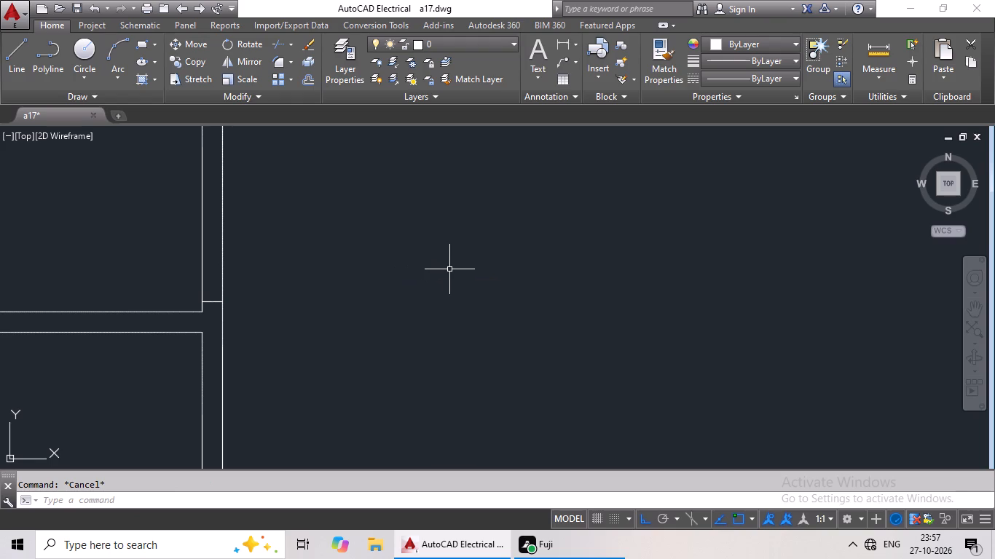
Offset the new jamb line 3' upward to mark the door opening into the large hall.
key(o)
key(Return)
text(3')
key(Return)
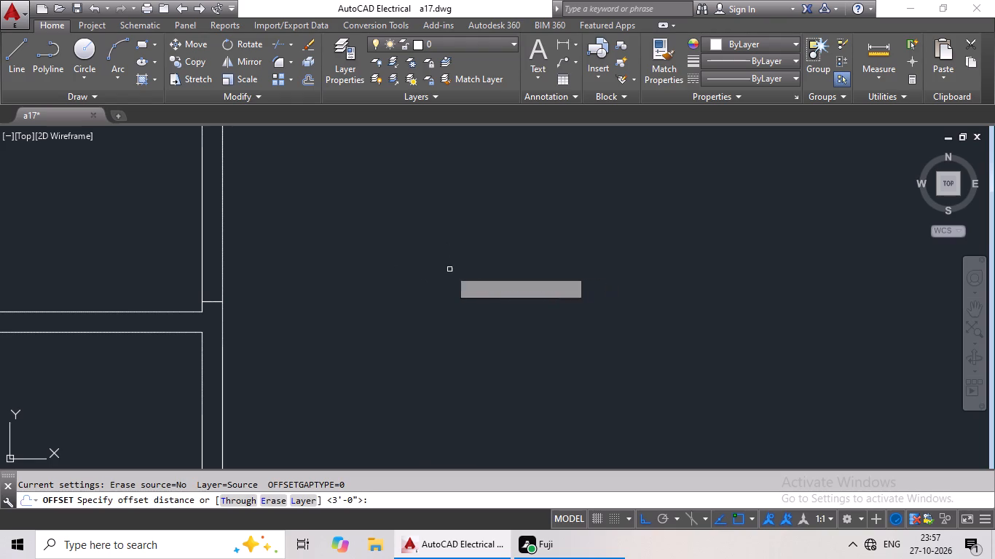
click(216, 302)
click(217, 274)
Draw a jamb line across the top wall of the small left-side room with the window, near its upper-right corner.
click(12, 66)
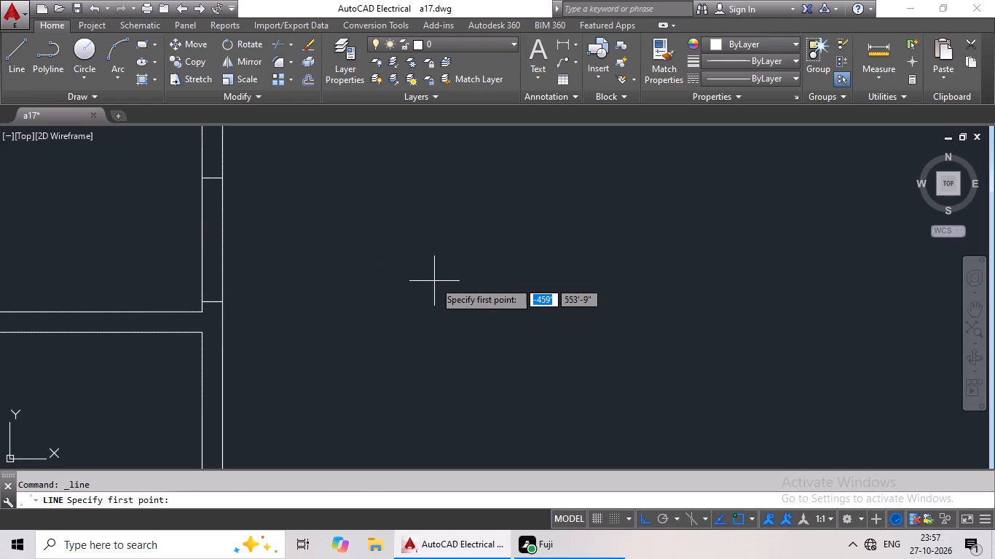
scroll(434, 281, down, 1)
scroll(530, 317, down, 2)
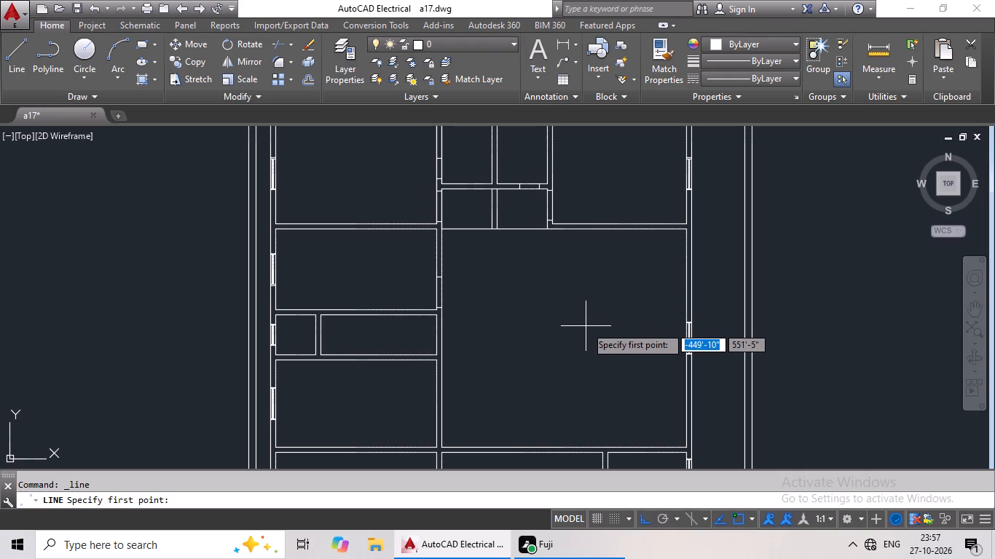
middle_drag(588, 323, 543, 401)
scroll(557, 373, down, 1)
middle_drag(557, 372, 570, 349)
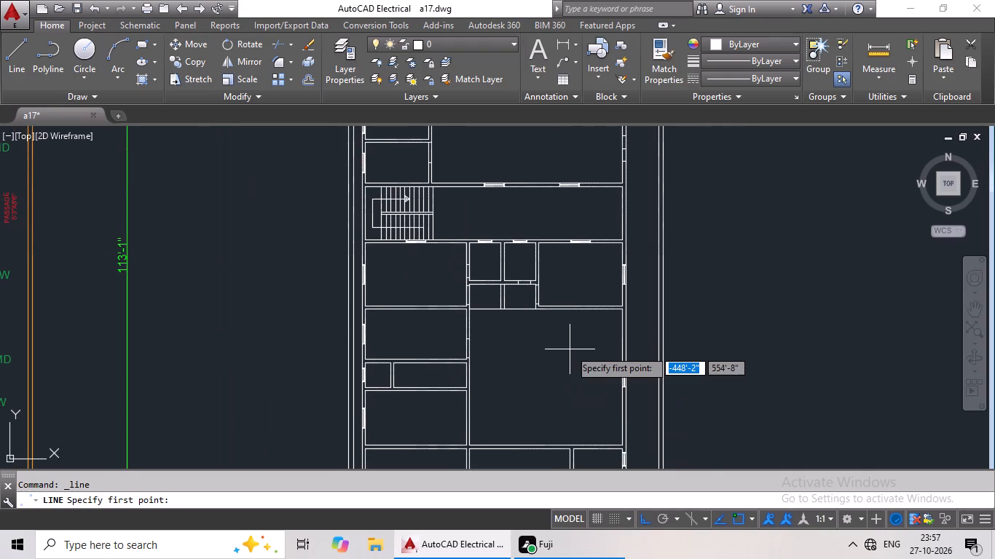
middle_drag(567, 355, 581, 309)
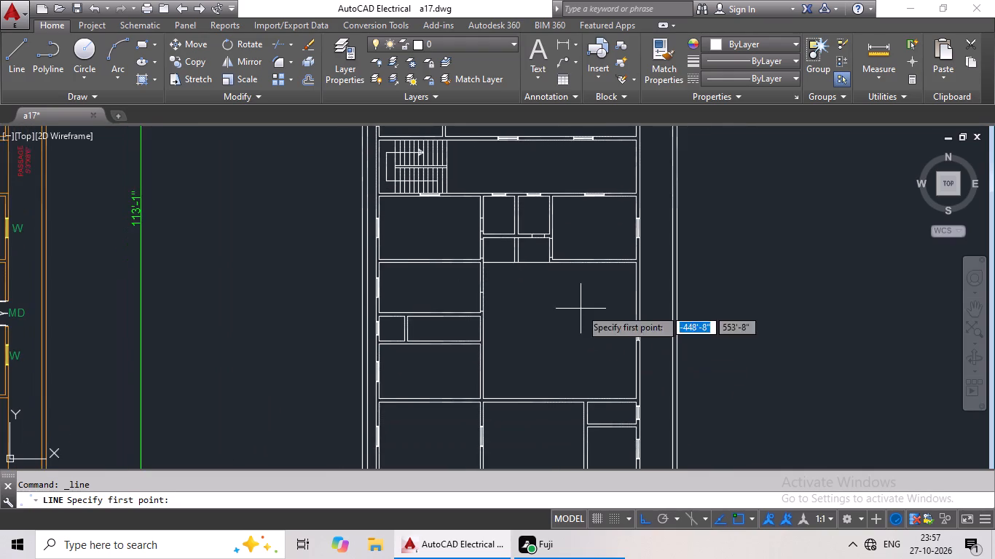
middle_drag(568, 331, 591, 279)
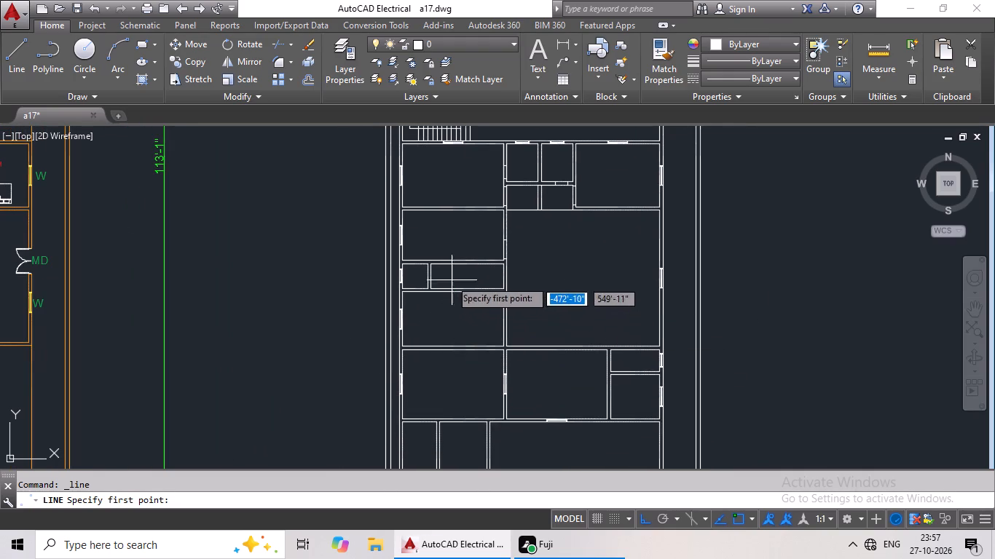
scroll(410, 266, up, 4)
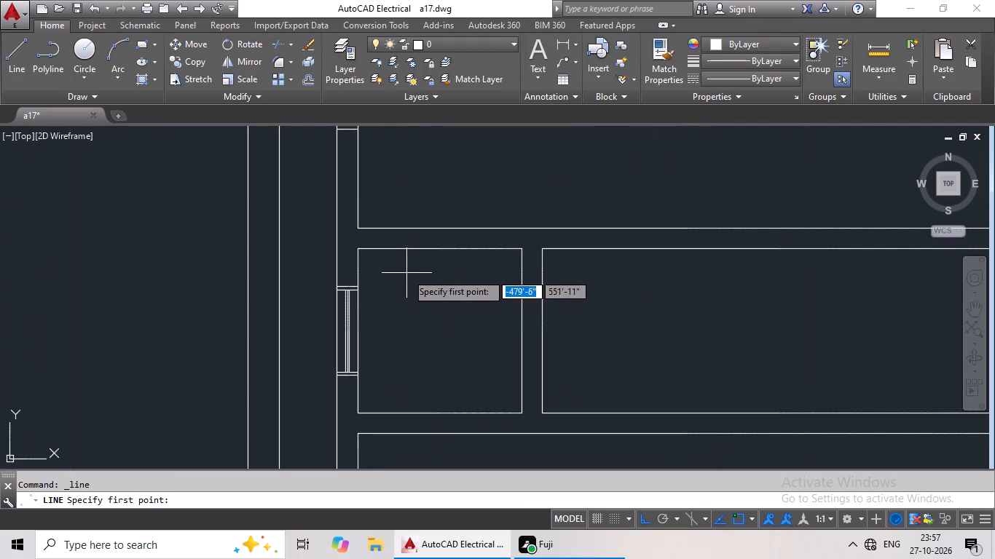
scroll(449, 247, up, 3)
drag(691, 247, 694, 241)
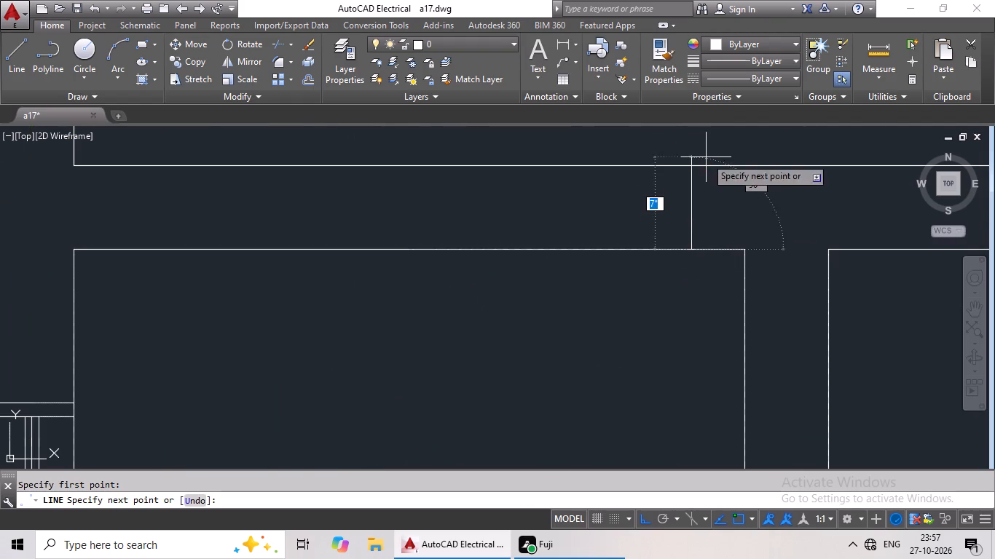
click(693, 163)
key(Escape)
key(Escape)
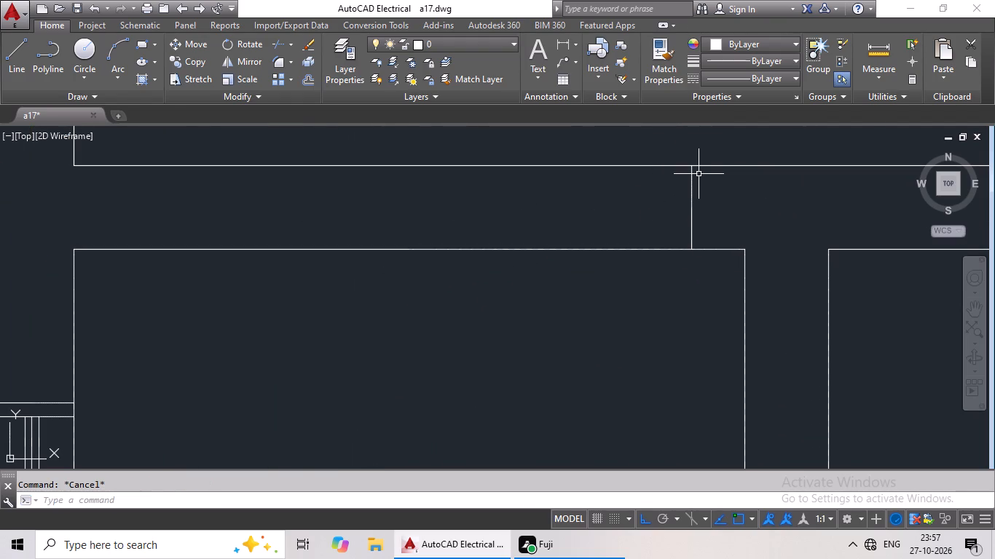
Offset the new jamb line 2' to the left to mark the small room's door opening.
key(o)
key(Return)
text(2')
key(Return)
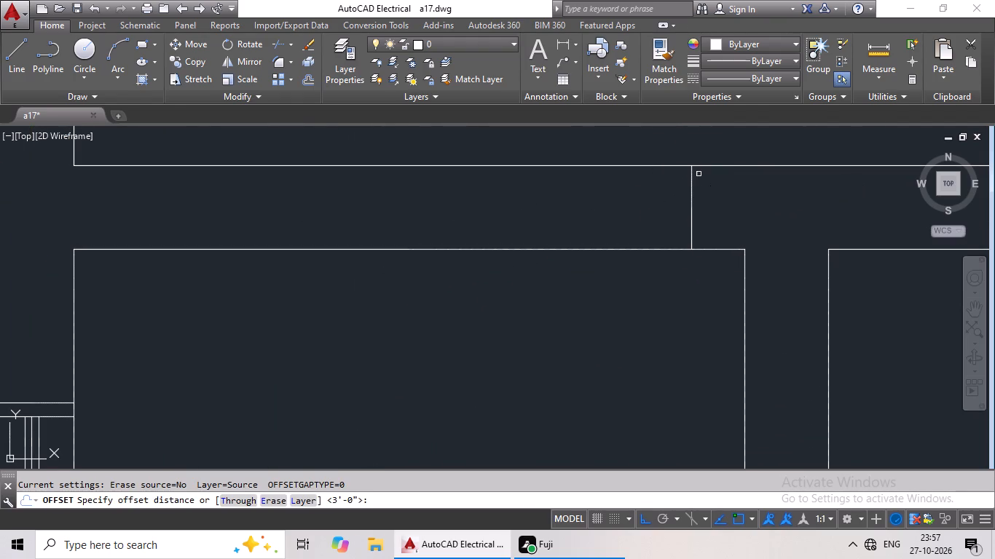
click(691, 179)
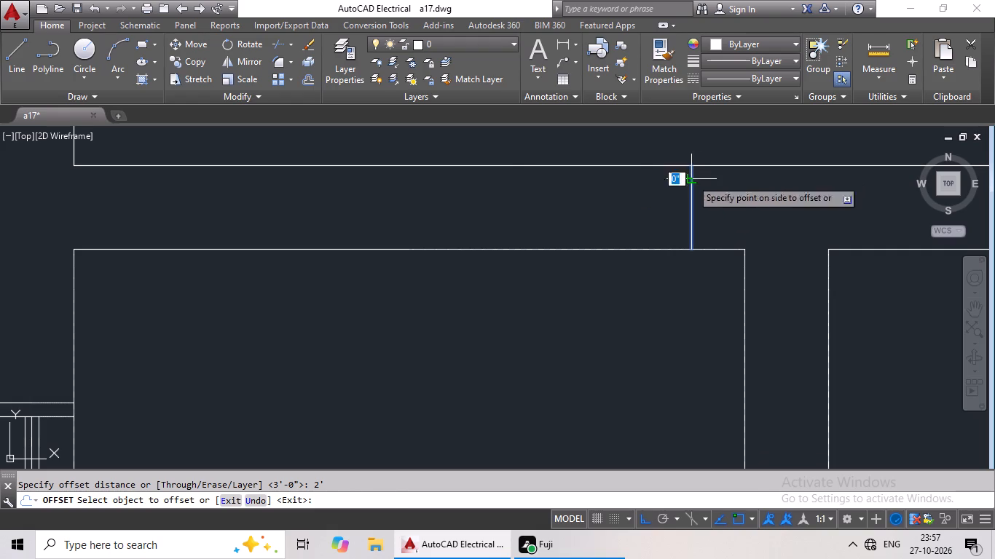
click(647, 189)
Draw a jamb line across the wall between the wide room beside the small windowed room and the larger room below it.
scroll(507, 178, down, 3)
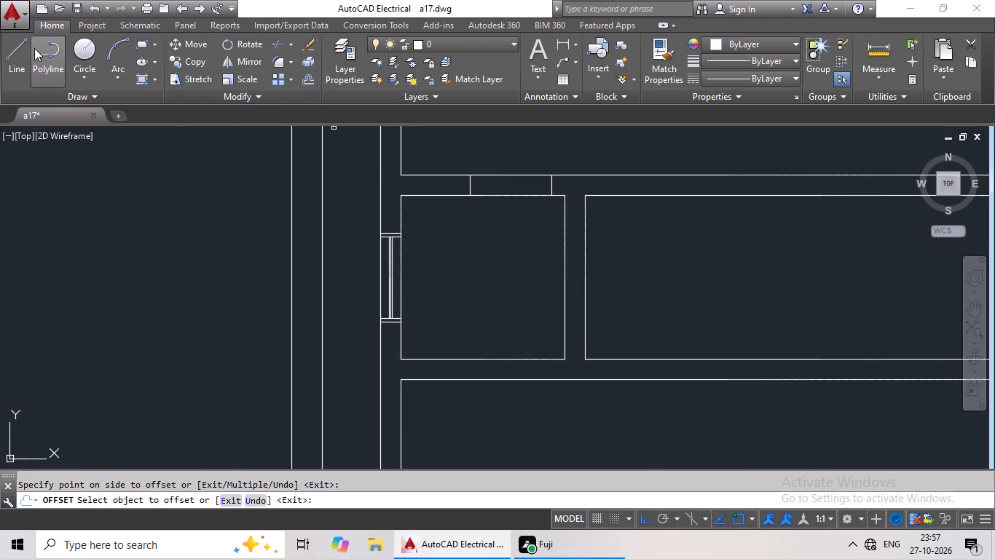
click(23, 48)
middle_drag(370, 220, 223, 198)
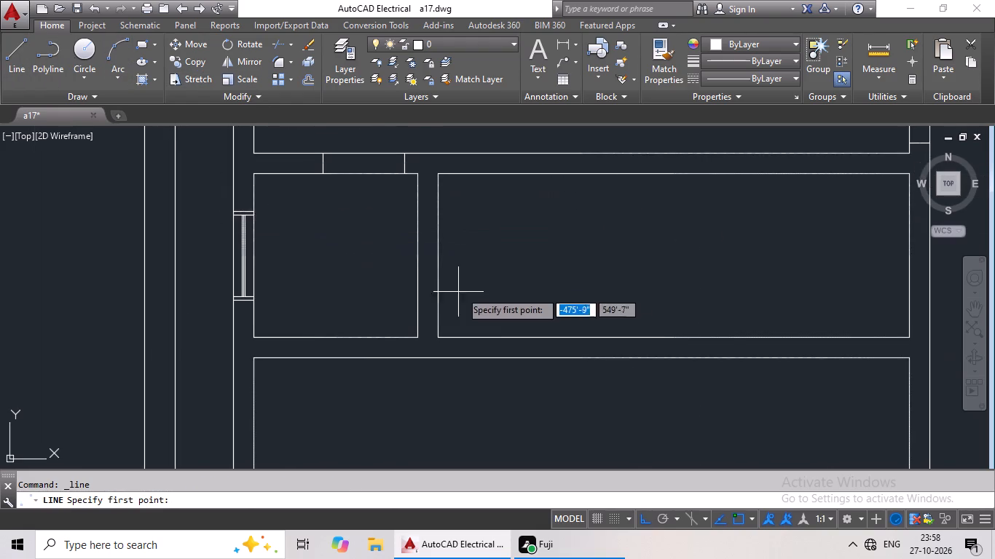
middle_drag(488, 282, 341, 231)
click(417, 285)
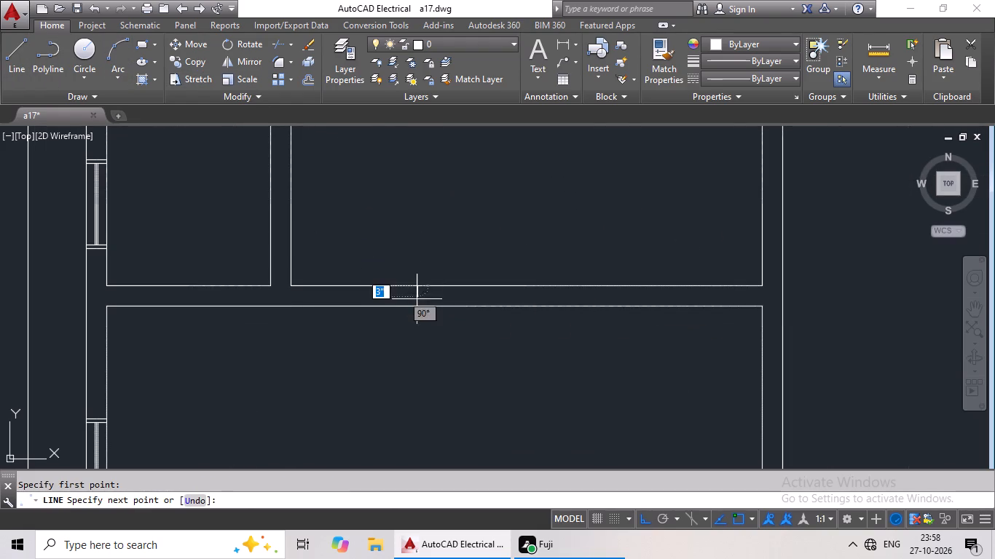
click(416, 305)
key(Escape)
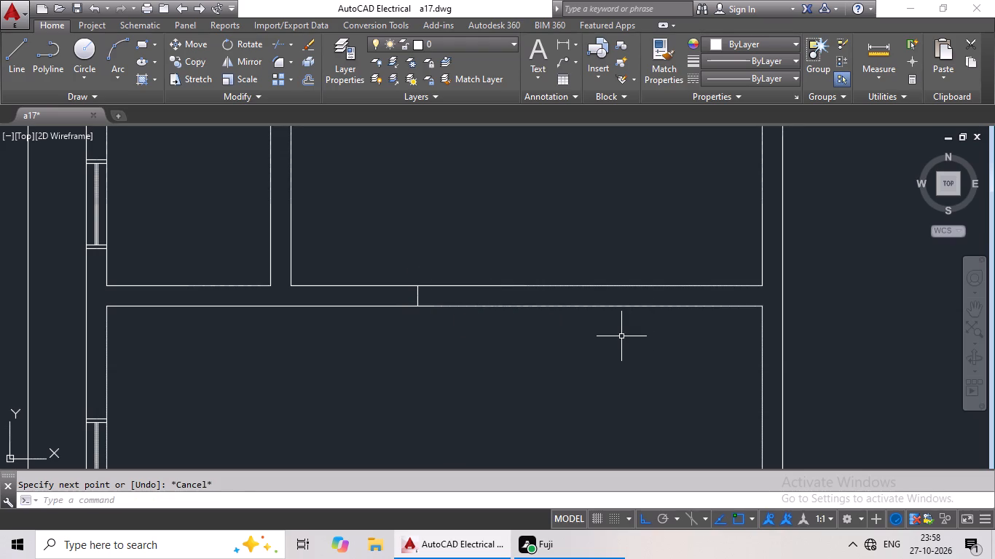
Offset the new jamb line 2' to the right to mark the door opening between the two rooms.
key(o)
key(Return)
key(2)
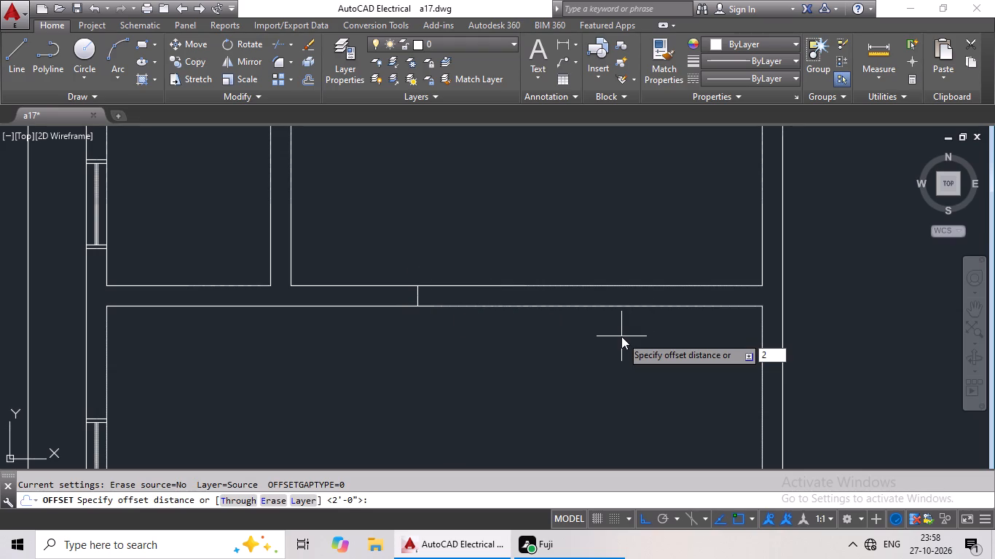
key(apostrophe)
key(Return)
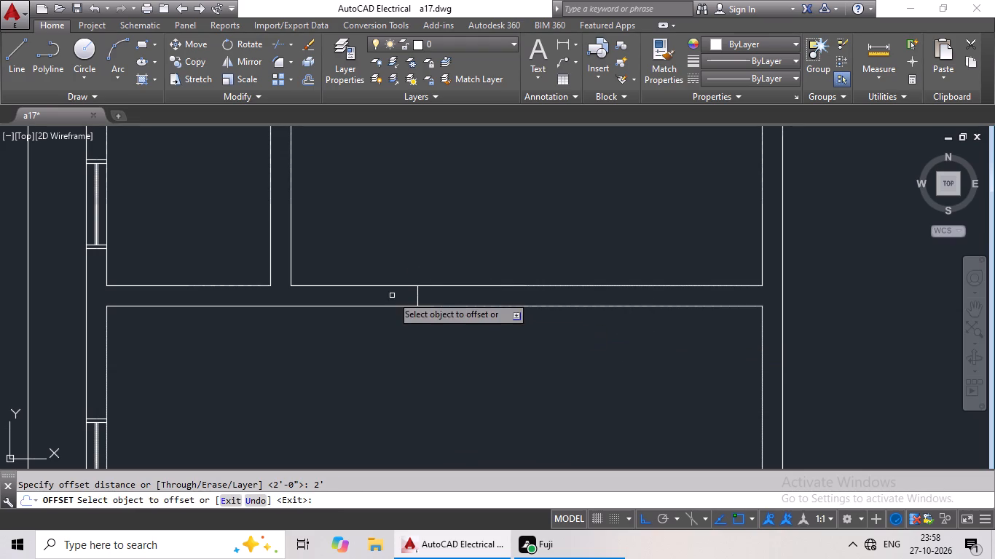
click(419, 291)
click(564, 338)
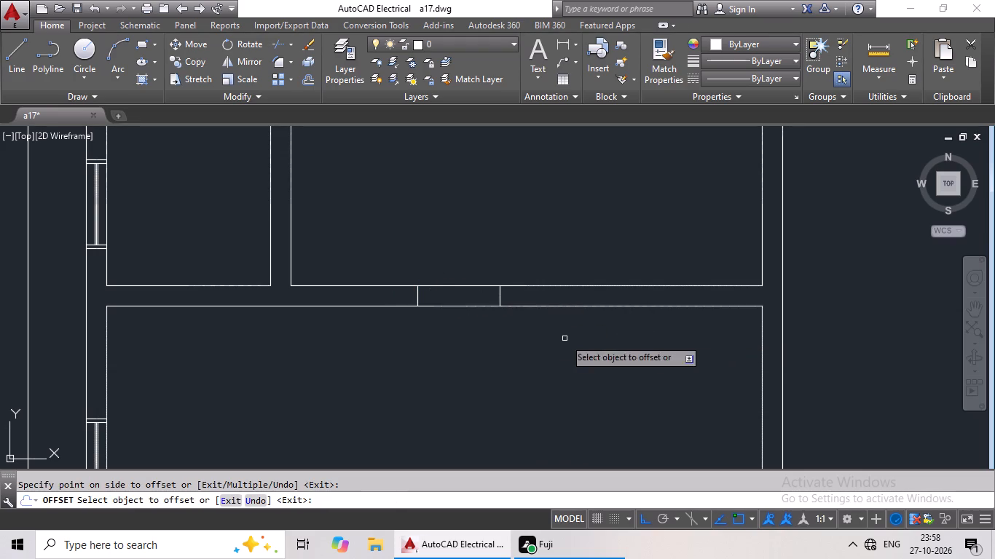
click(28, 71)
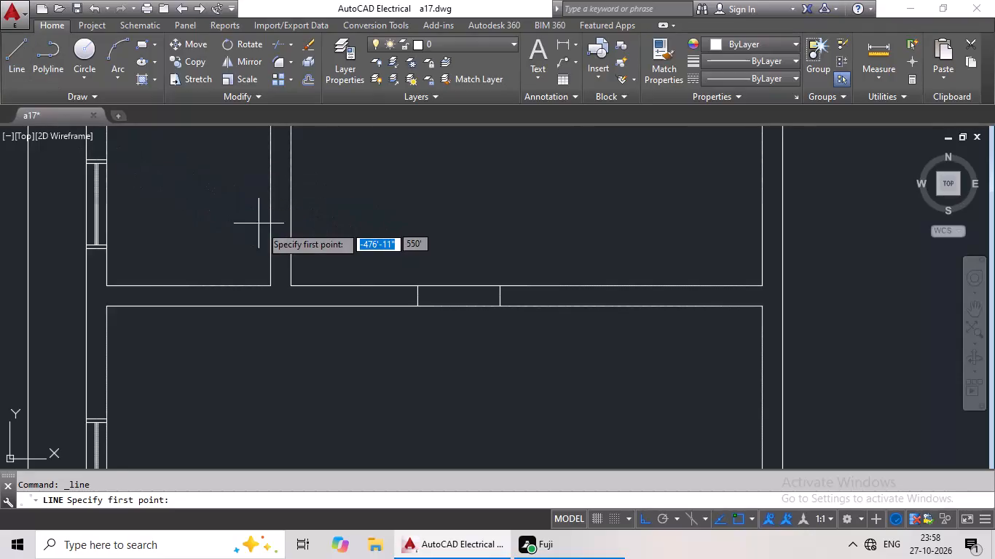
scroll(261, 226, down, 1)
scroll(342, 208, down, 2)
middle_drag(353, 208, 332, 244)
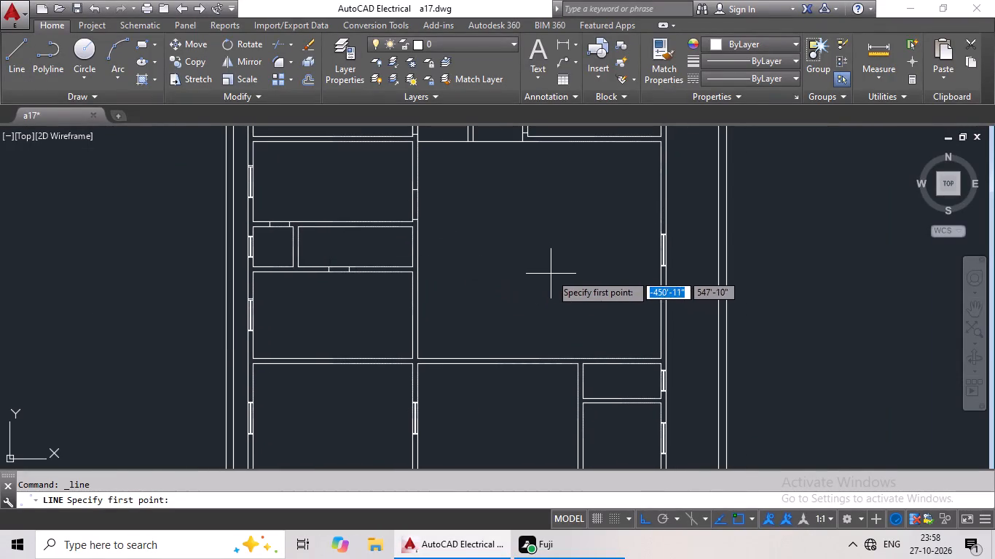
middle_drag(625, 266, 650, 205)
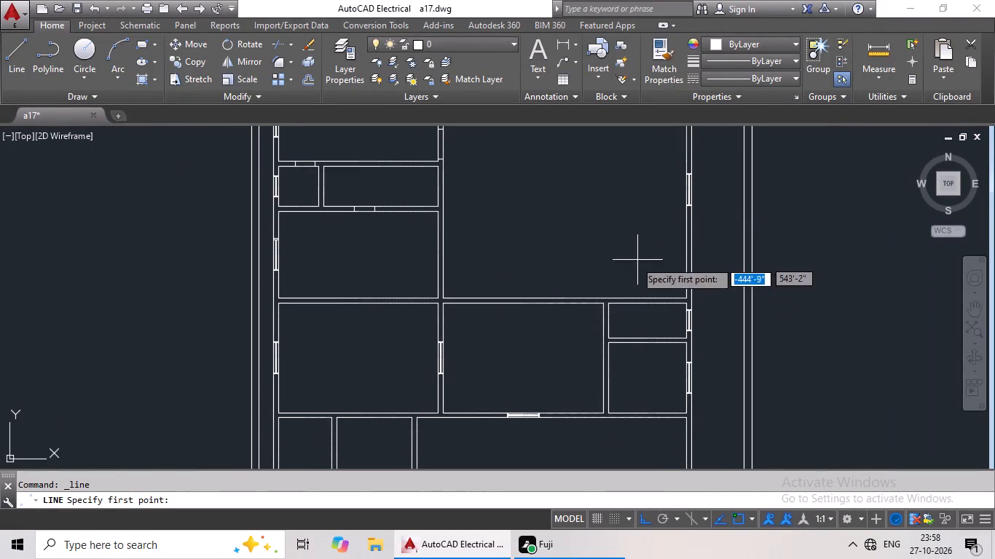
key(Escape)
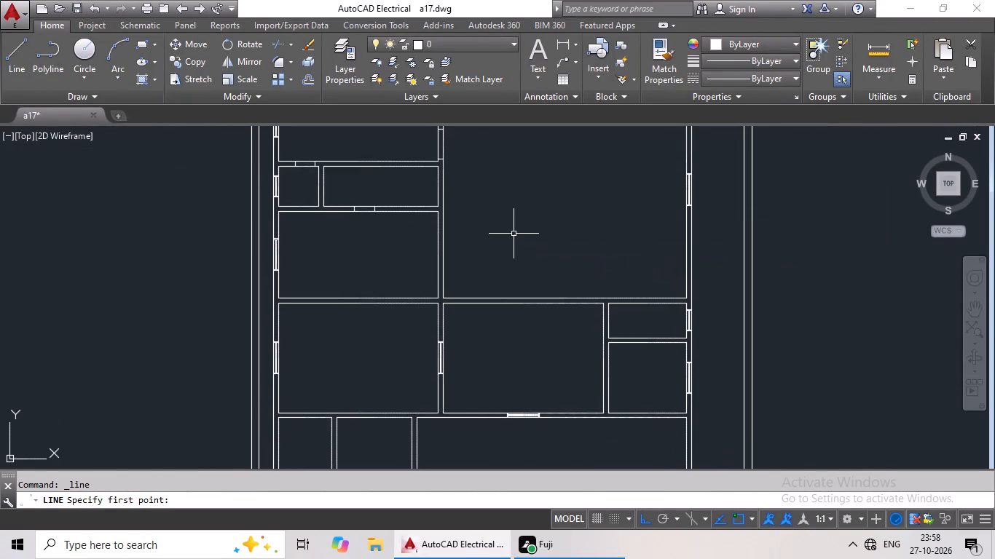
Extend the top edge line of the room below the new opening across its right wall to the large hall's face.
text(ex)
key(space)
key(space)
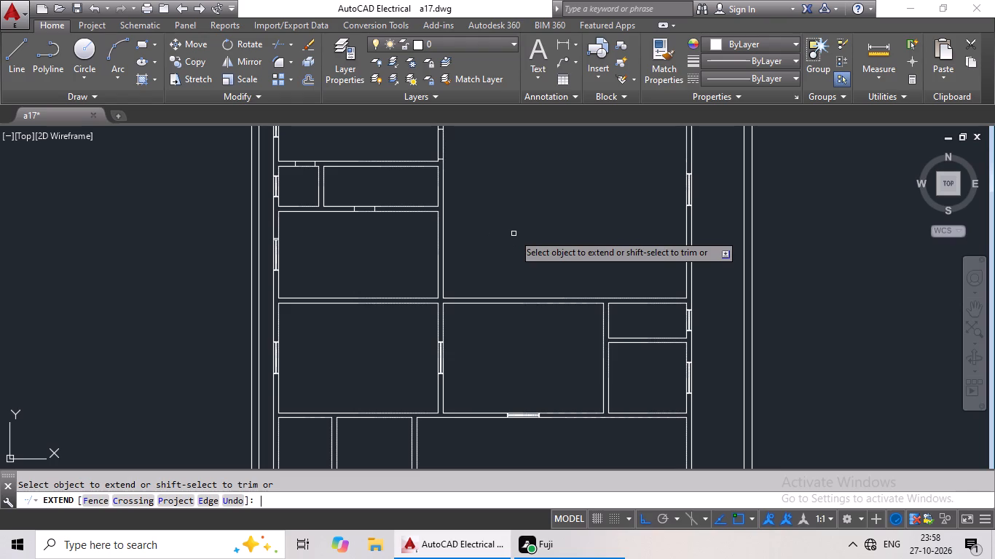
click(423, 212)
key(Escape)
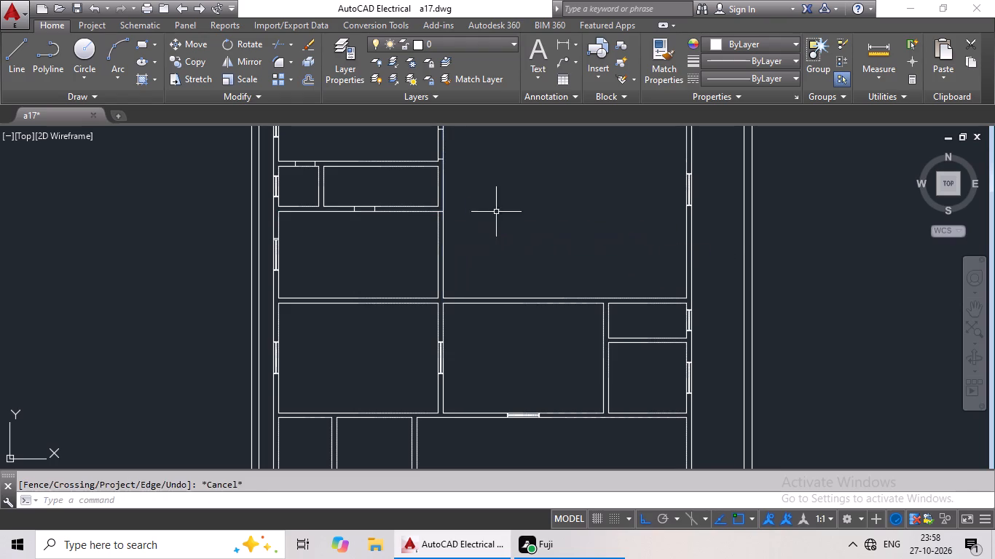
key(Escape)
Draw a jamb line across that room's right wall, from the wall's midpoint to the large hall's face.
click(8, 57)
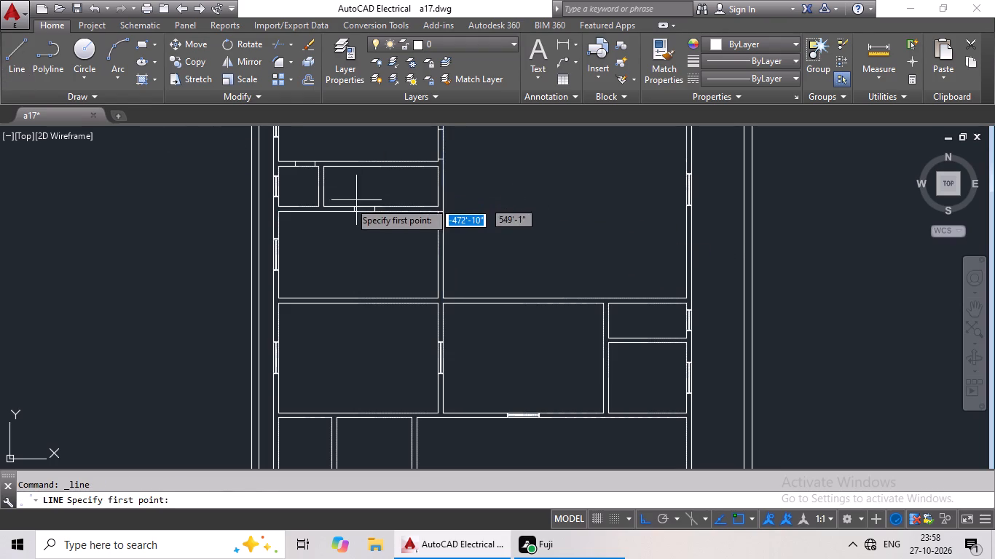
click(437, 254)
scroll(455, 250, up, 3)
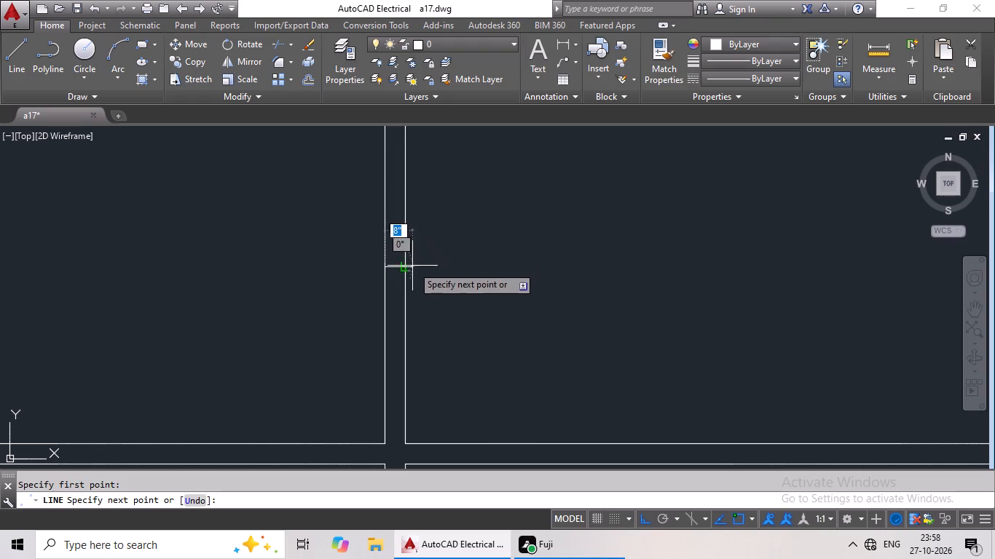
click(407, 265)
key(Escape)
Draw a jamb line across the large hall's right exterior wall, between its window and the lower-right corner.
click(7, 63)
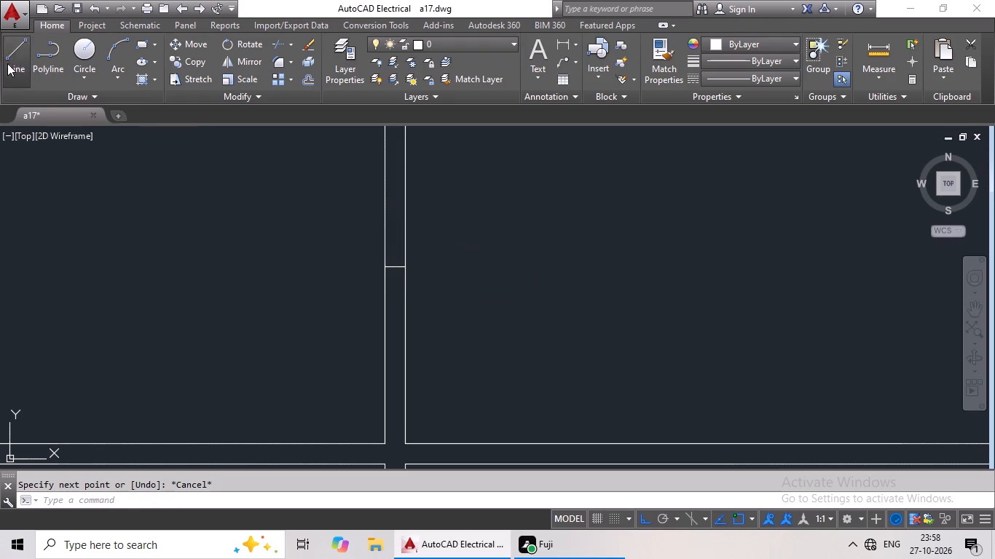
scroll(468, 215, down, 1)
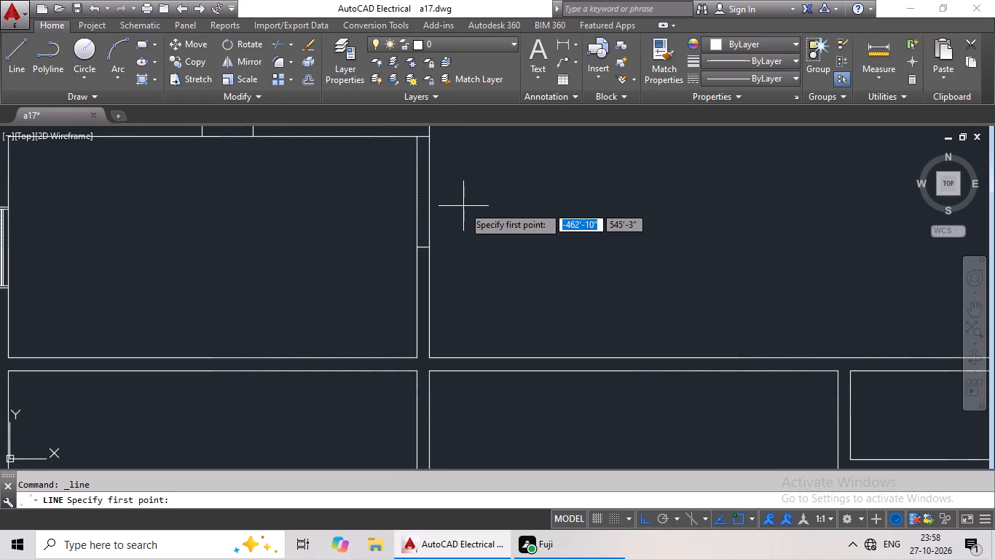
scroll(519, 197, down, 1)
middle_drag(519, 211, 392, 238)
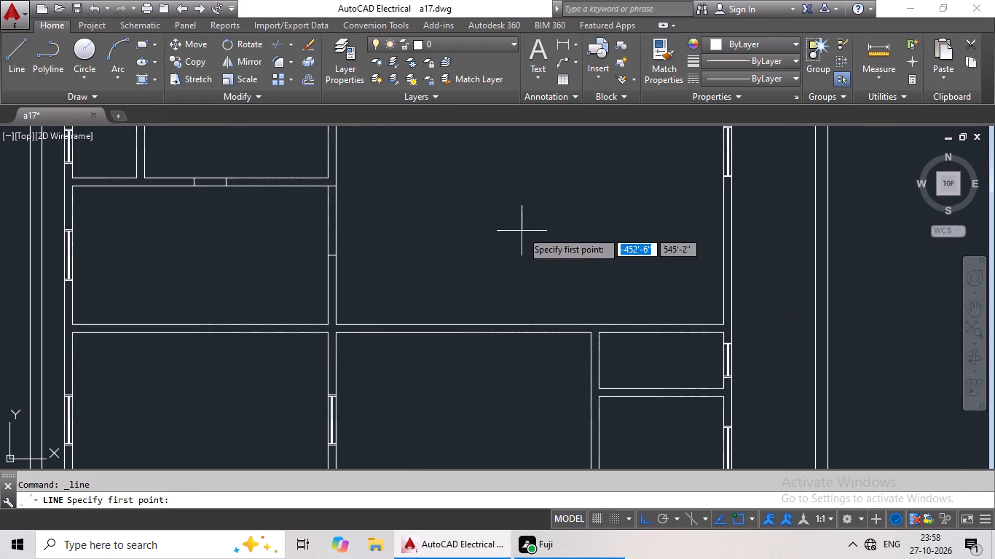
middle_drag(516, 231, 298, 269)
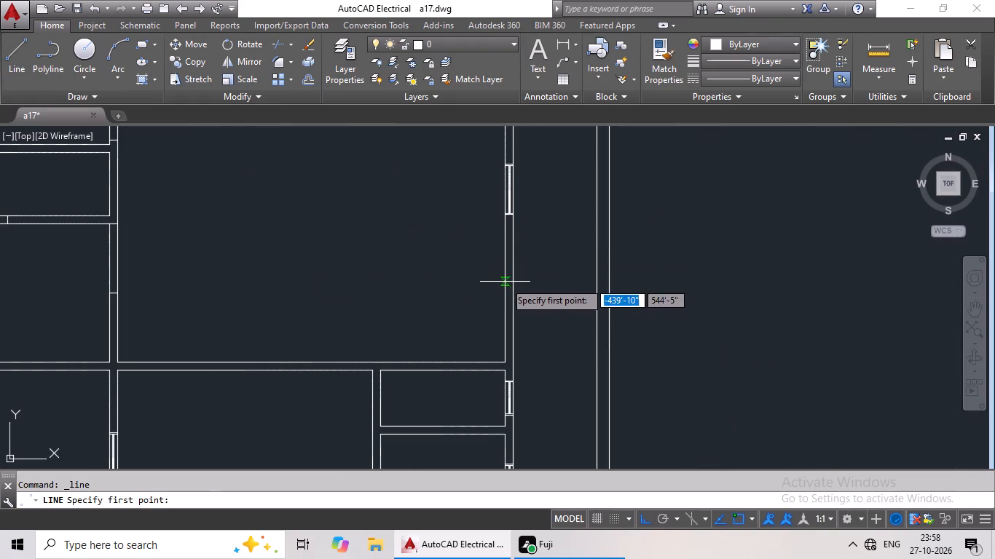
middle_drag(505, 282, 483, 361)
middle_drag(487, 344, 474, 407)
middle_drag(480, 373, 479, 269)
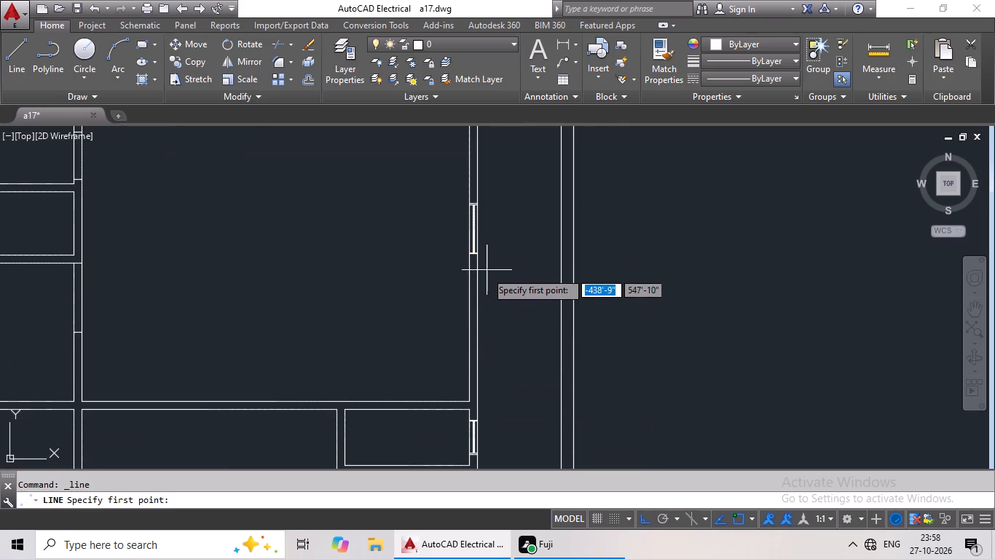
click(468, 320)
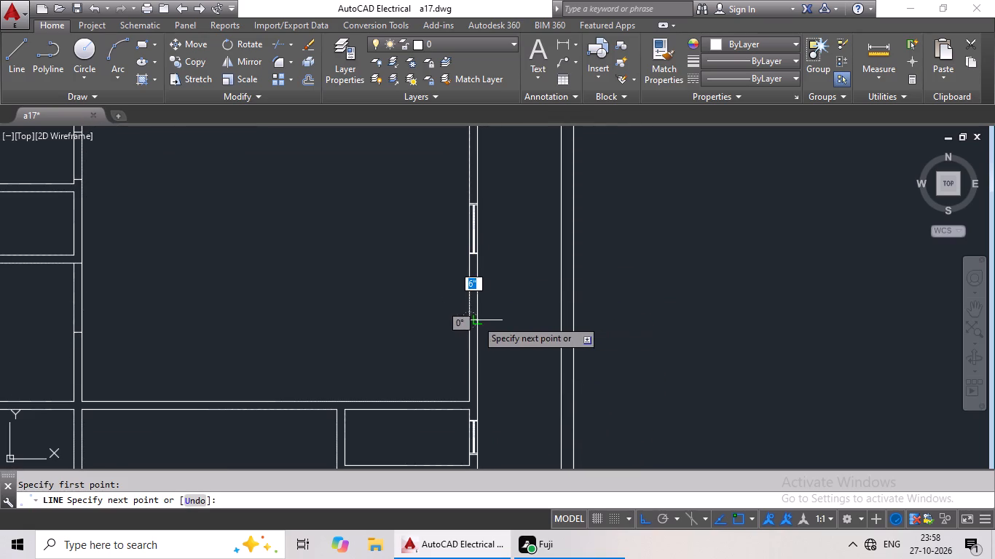
click(481, 320)
key(Escape)
key(Escape)
Offset the hall's exterior-wall jamb line 2' upward and 2' downward to mark the opening.
key(o)
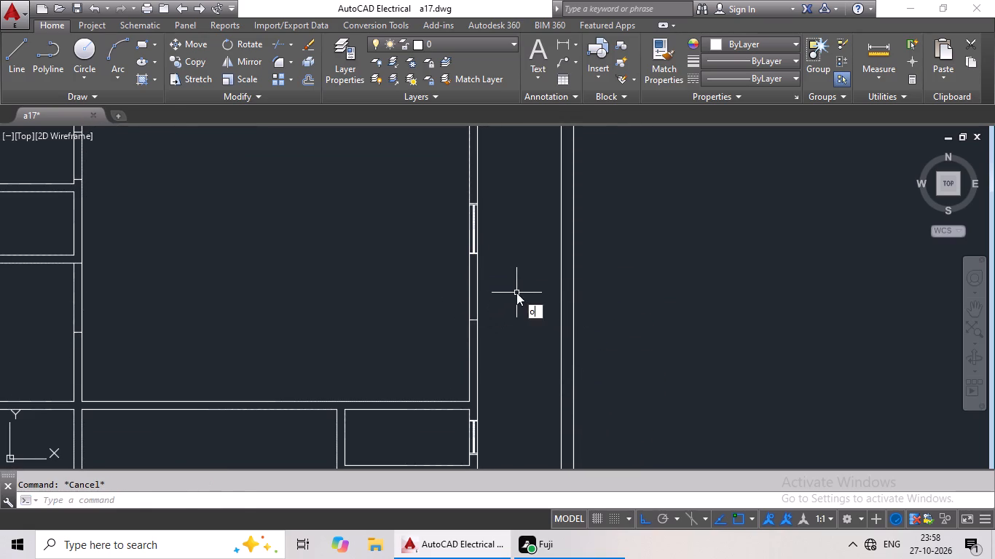
key(Return)
text(2')
key(Return)
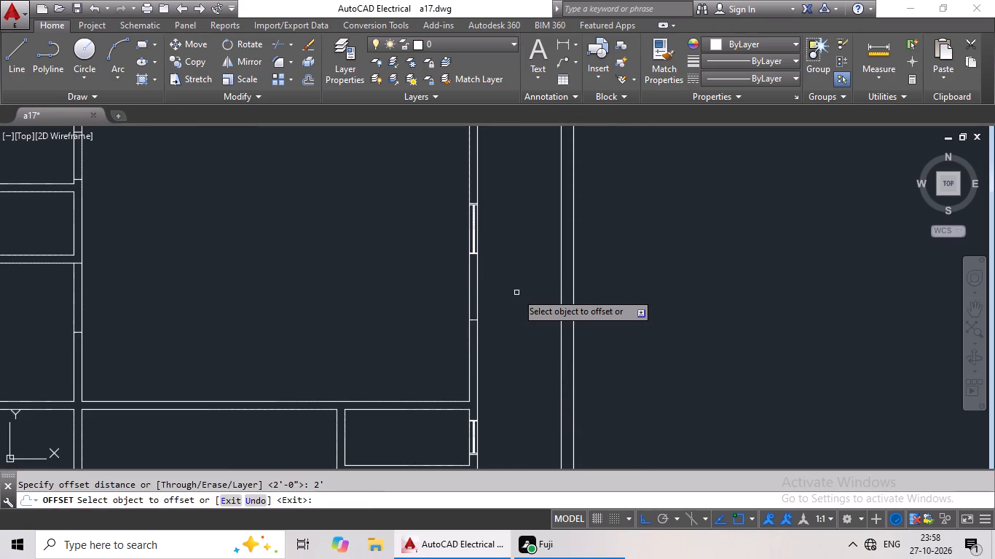
click(474, 320)
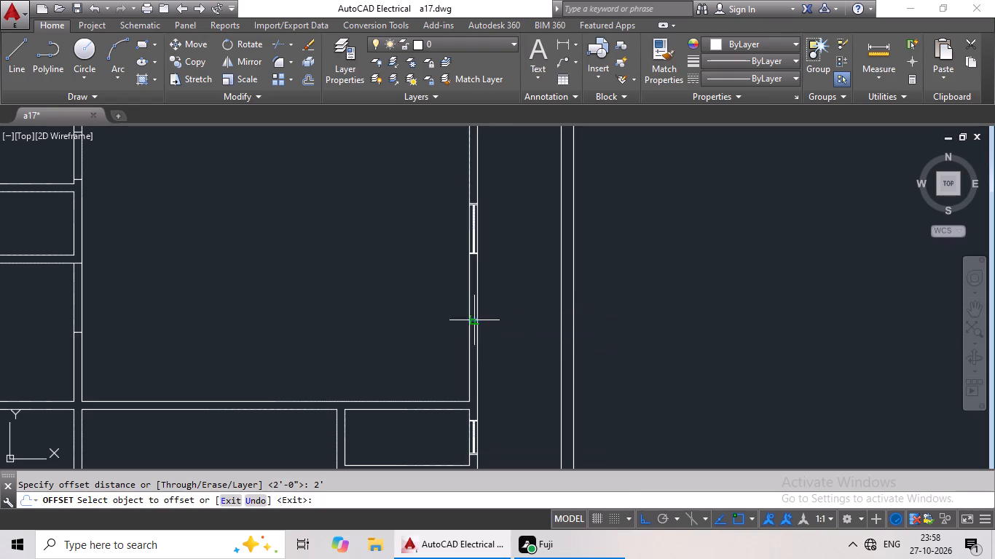
click(476, 285)
drag(472, 320, 479, 349)
click(488, 376)
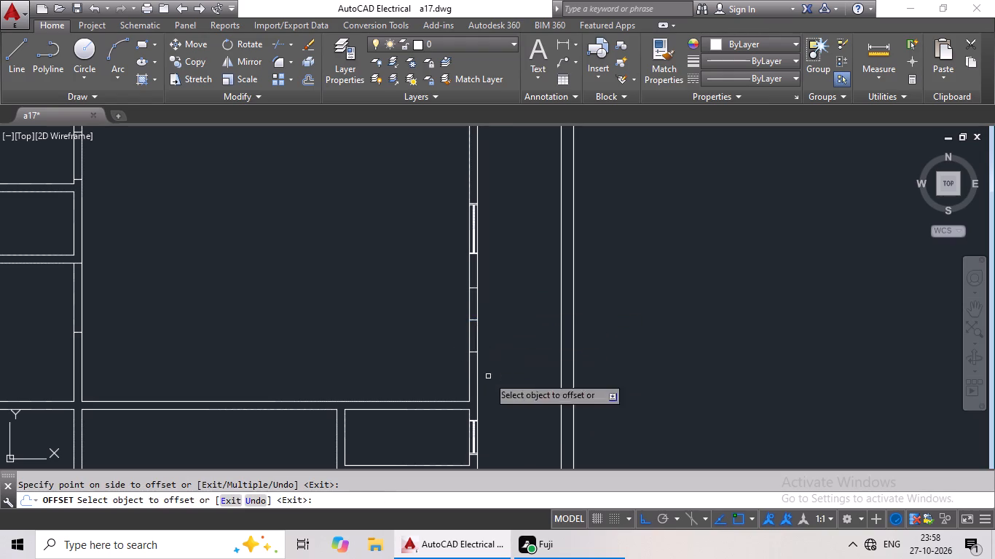
Examine the floor plan from the lower rooms up to the staircase area for walls that still need openings.
click(18, 60)
scroll(232, 258, down, 1)
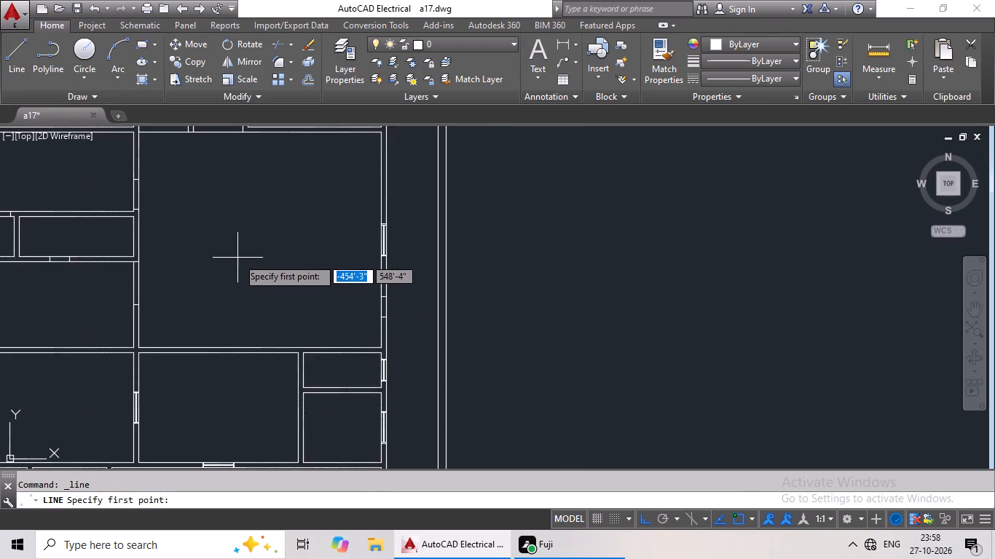
middle_drag(238, 256, 312, 144)
scroll(315, 153, down, 1)
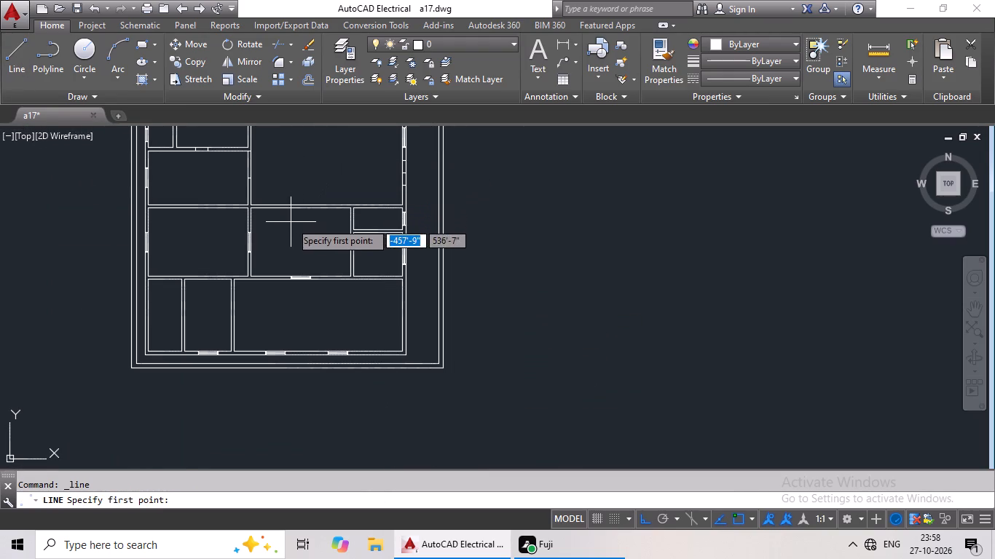
middle_drag(304, 235, 304, 295)
middle_drag(309, 292, 325, 282)
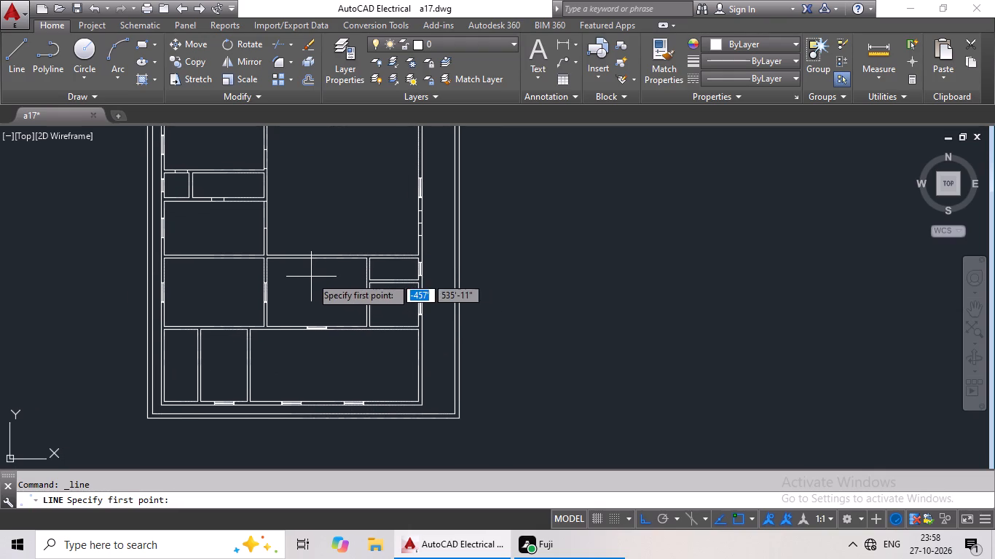
scroll(318, 282, down, 1)
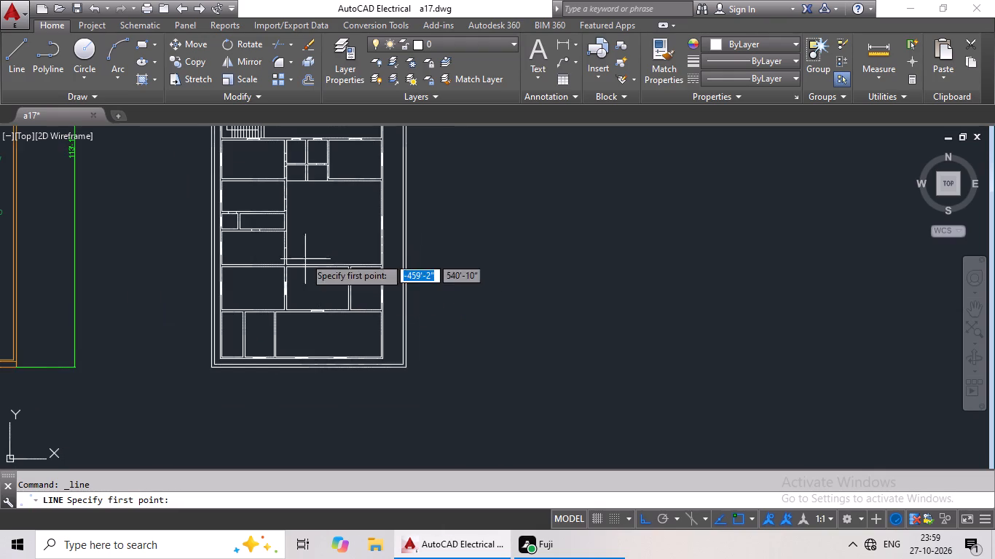
middle_drag(304, 253, 312, 366)
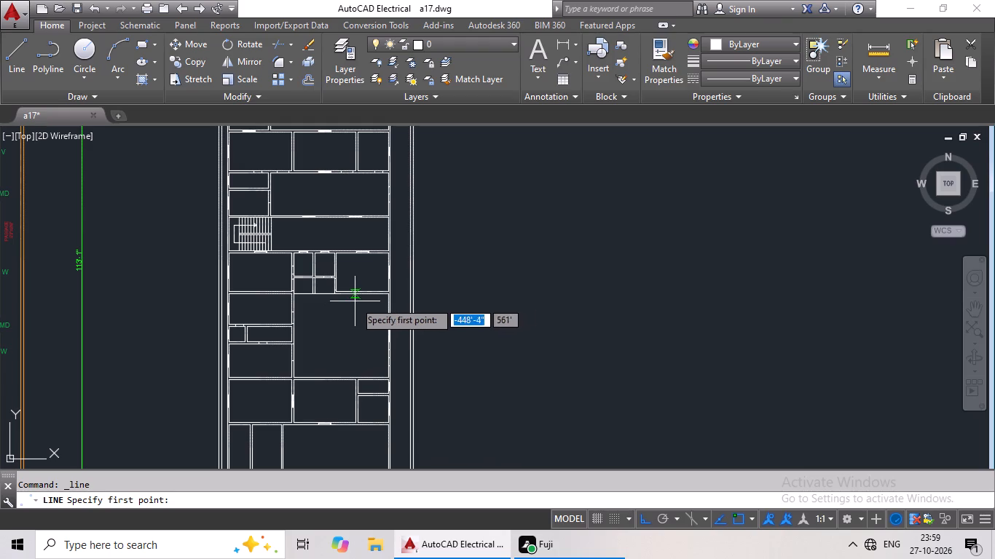
scroll(374, 286, up, 2)
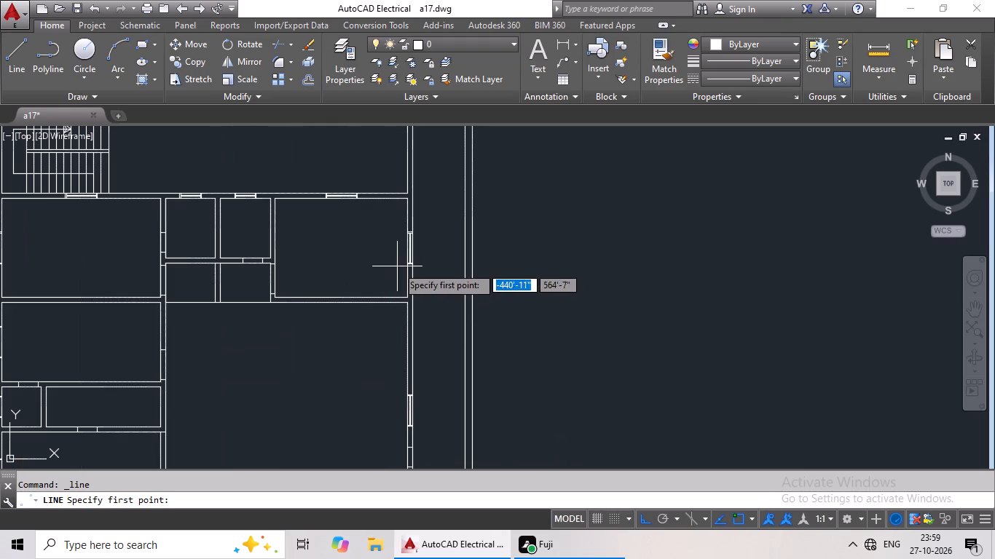
middle_drag(361, 271, 404, 192)
scroll(343, 298, down, 1)
middle_drag(339, 298, 378, 262)
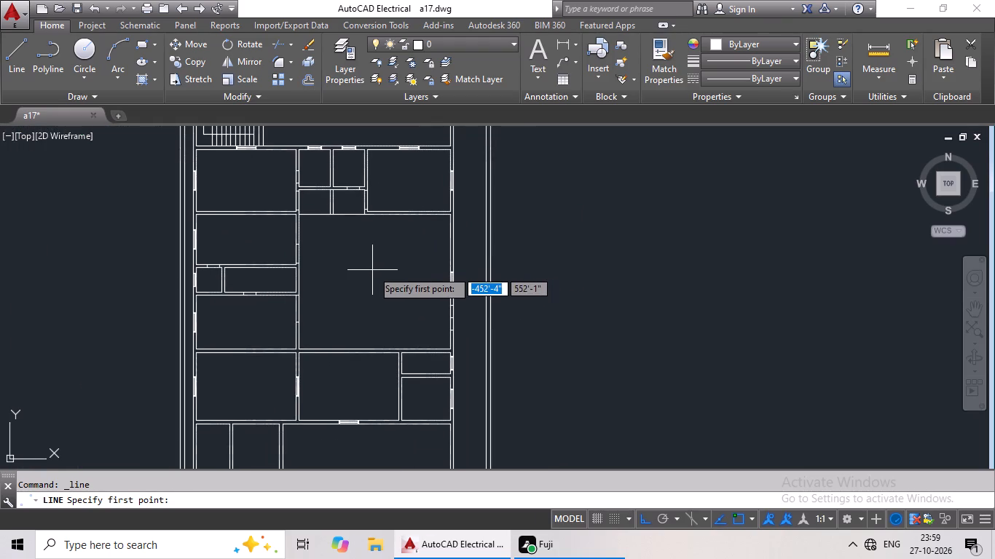
middle_drag(366, 281, 406, 248)
middle_drag(383, 270, 399, 253)
middle_drag(397, 258, 412, 227)
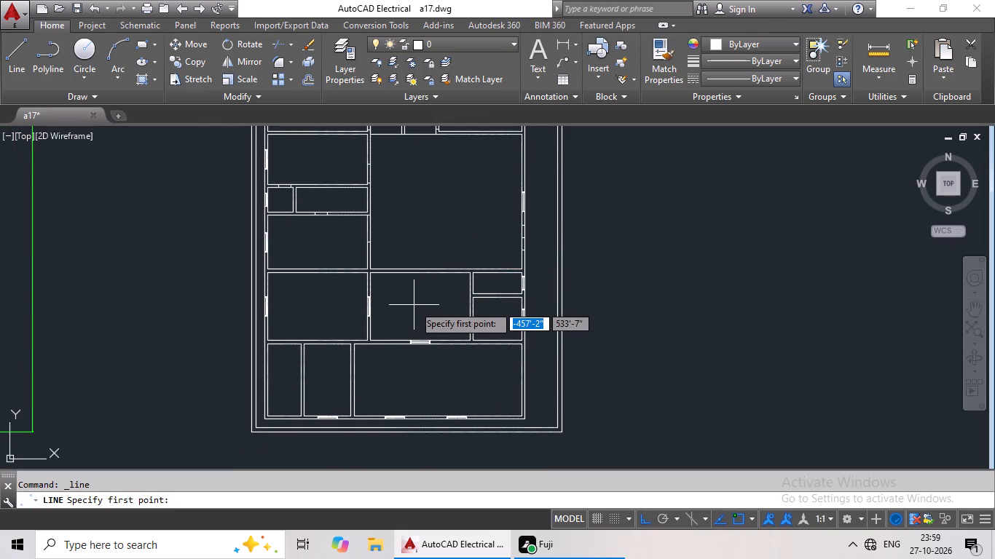
Draw two jamb lines across the wall above the large bottom room, between its upper-left corner and the partition above.
middle_drag(413, 305, 430, 282)
scroll(377, 319, up, 4)
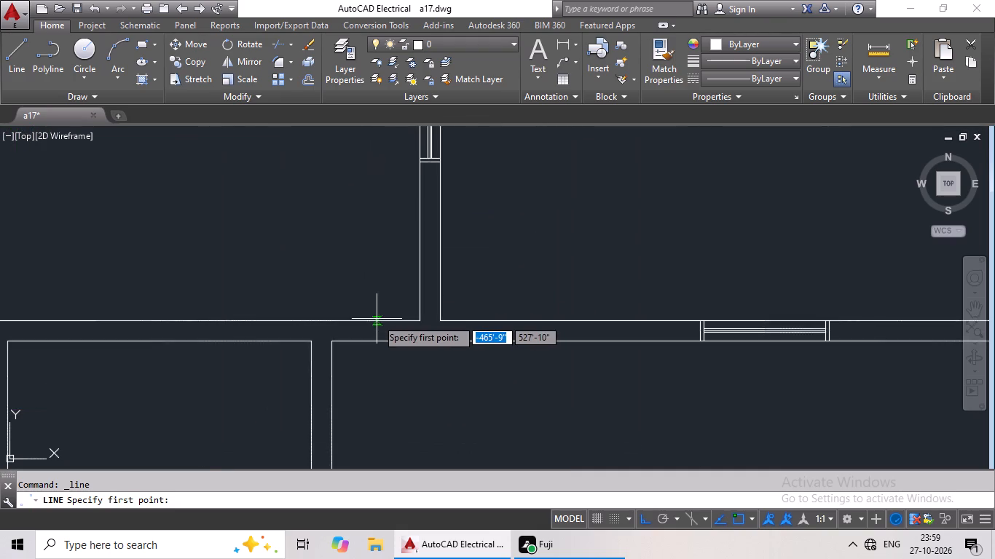
scroll(377, 319, up, 2)
scroll(303, 324, down, 3)
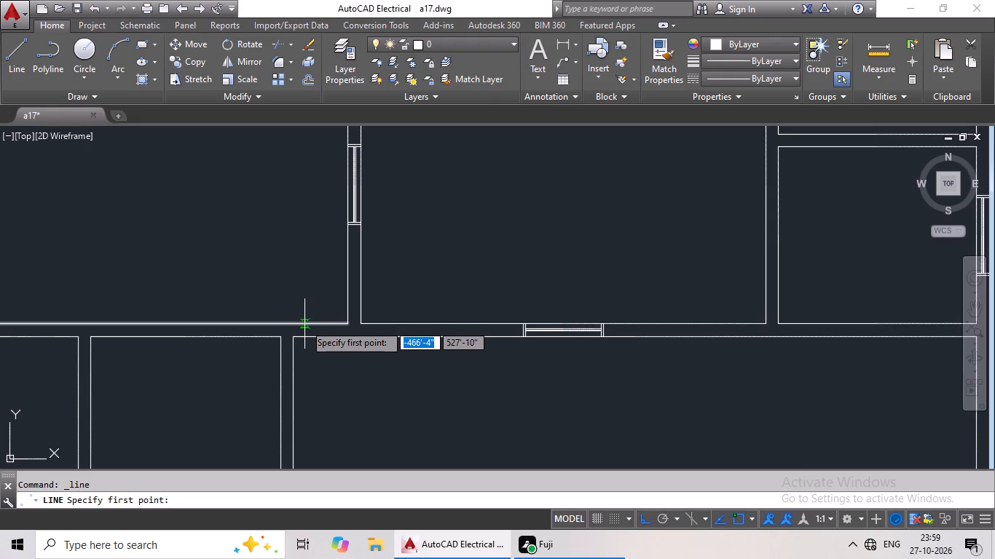
scroll(314, 314, down, 2)
middle_drag(332, 339, 368, 325)
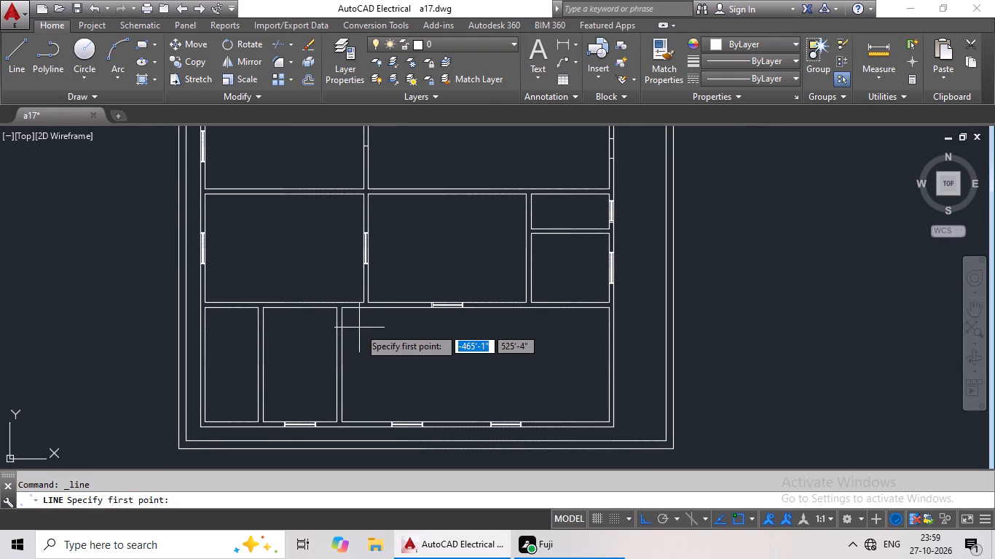
scroll(367, 322, up, 2)
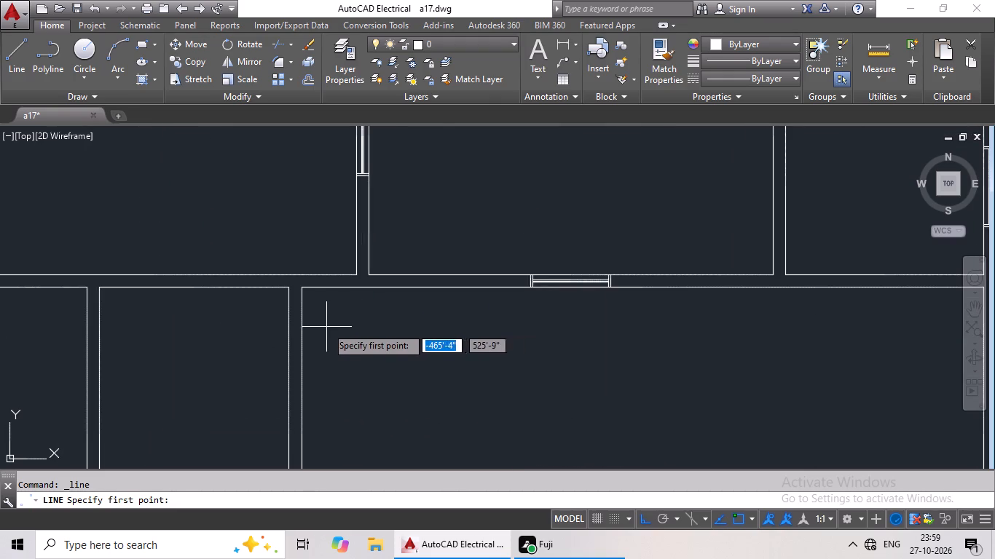
scroll(302, 289, up, 2)
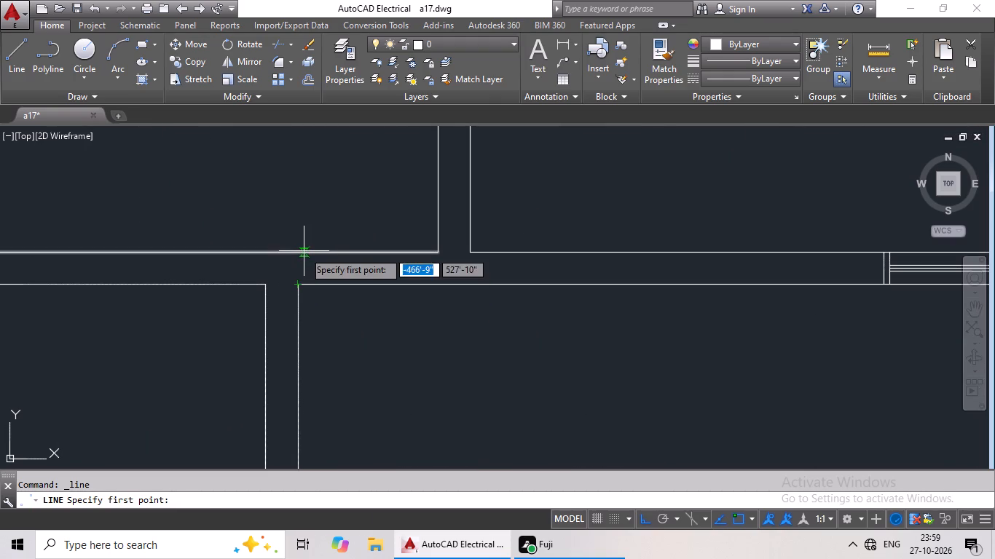
click(304, 250)
click(307, 283)
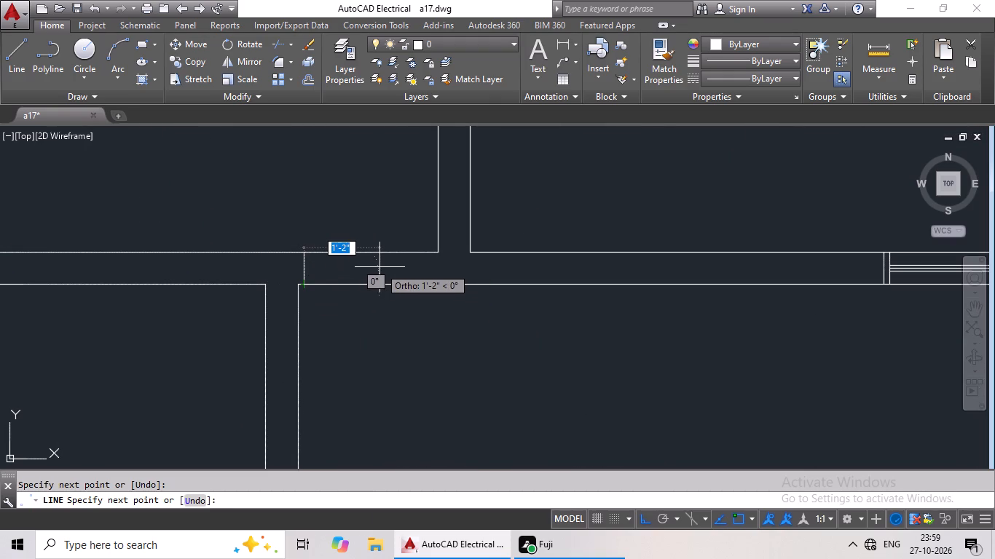
key(Escape)
drag(9, 54, 17, 59)
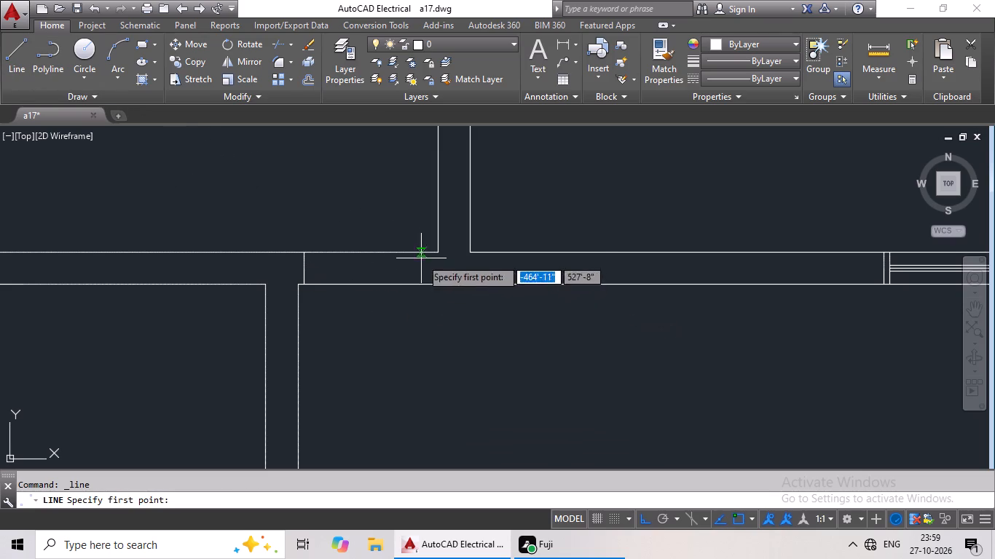
click(424, 250)
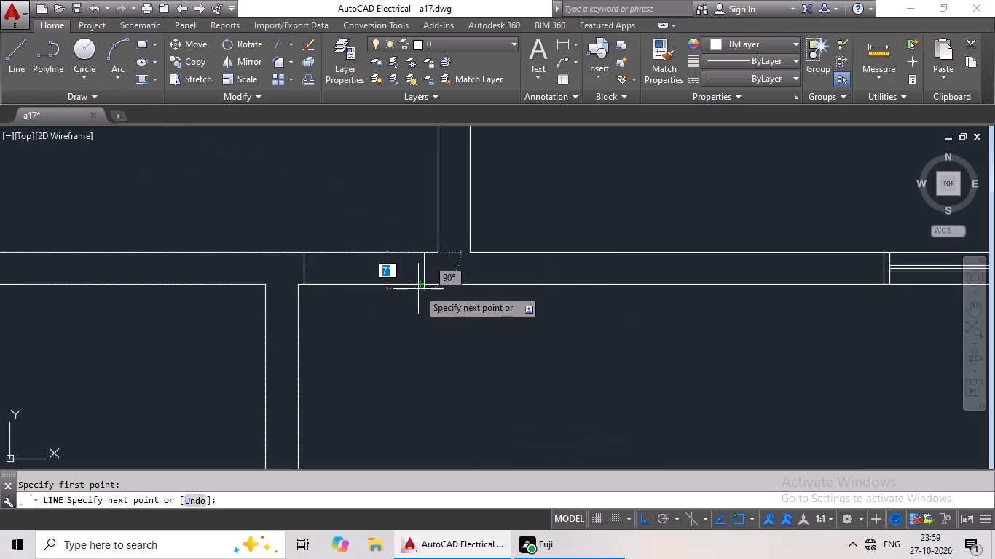
click(427, 282)
key(Escape)
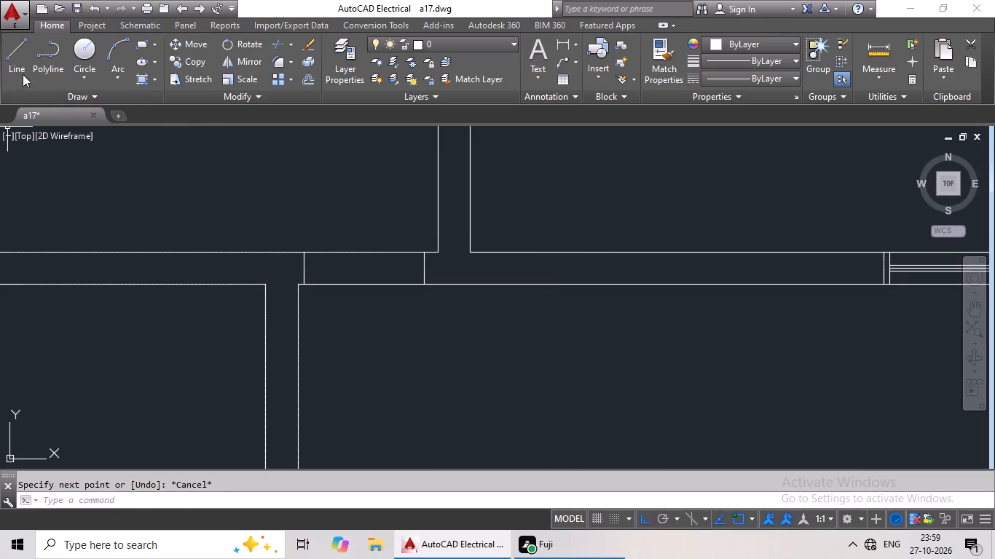
Draw a jamb line across the middle room's bottom wall, between its window and its lower-right corner.
click(23, 73)
scroll(393, 359, down, 1)
middle_drag(472, 365, 247, 353)
scroll(493, 402, down, 1)
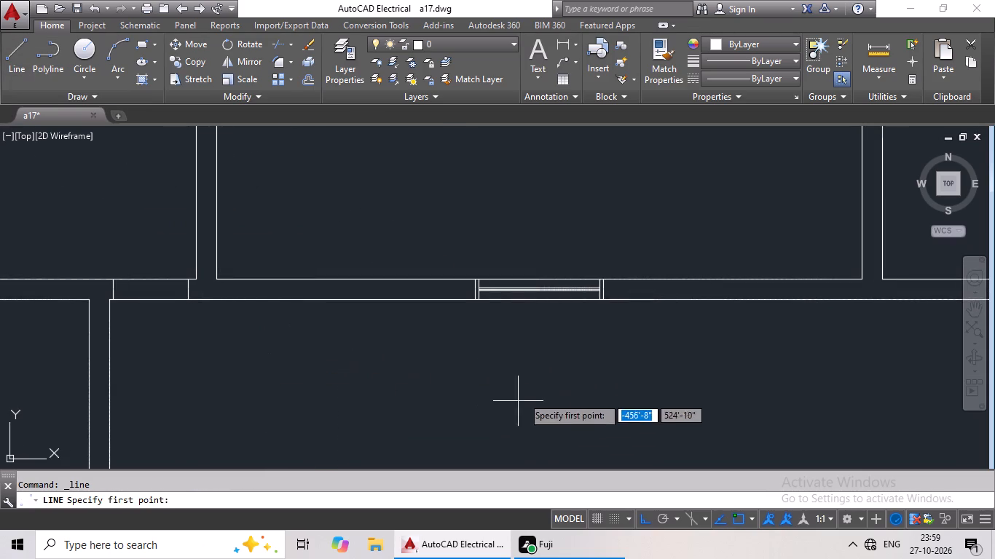
middle_drag(565, 362, 322, 382)
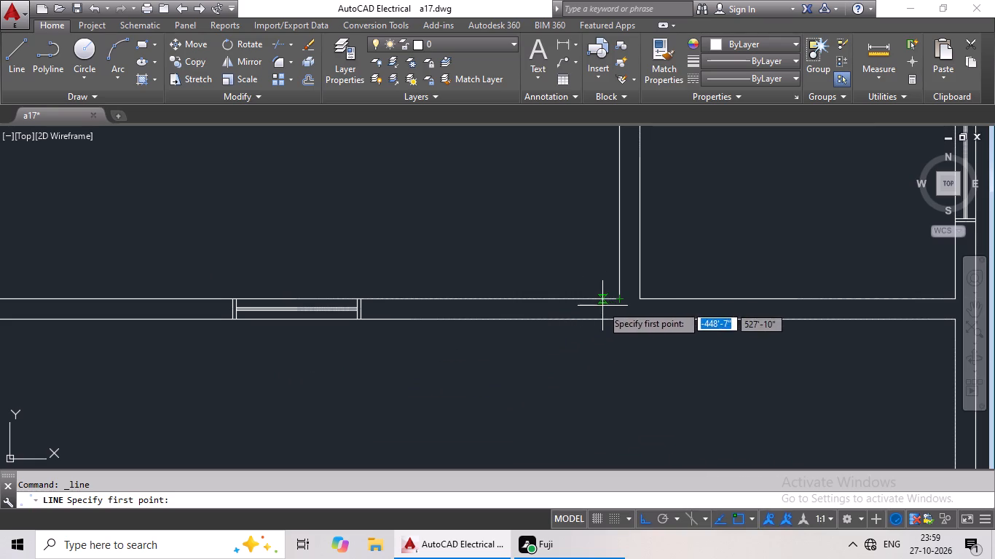
drag(585, 296, 582, 304)
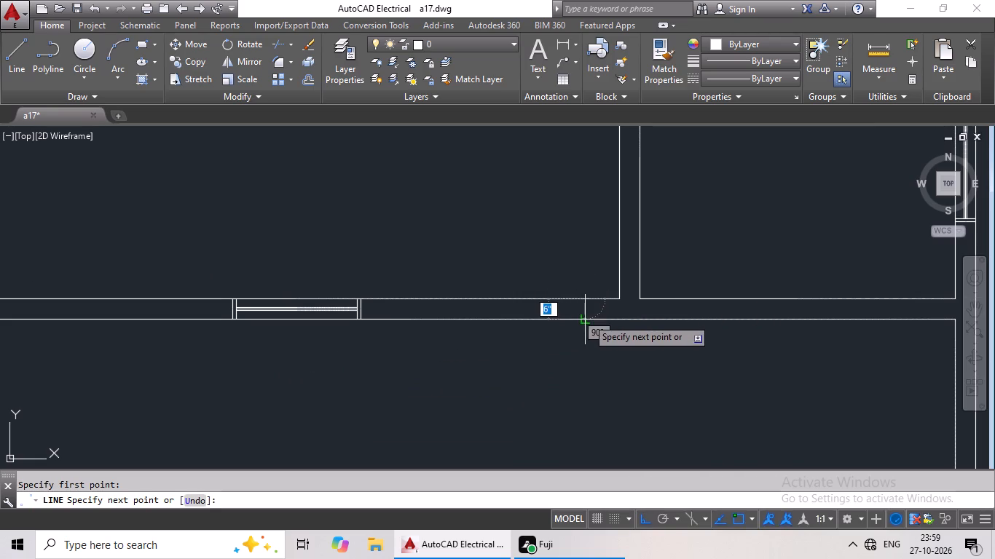
click(588, 317)
key(Escape)
Offset the middle room's bottom-wall jamb line 3' to the left, towards the window.
key(o)
key(Return)
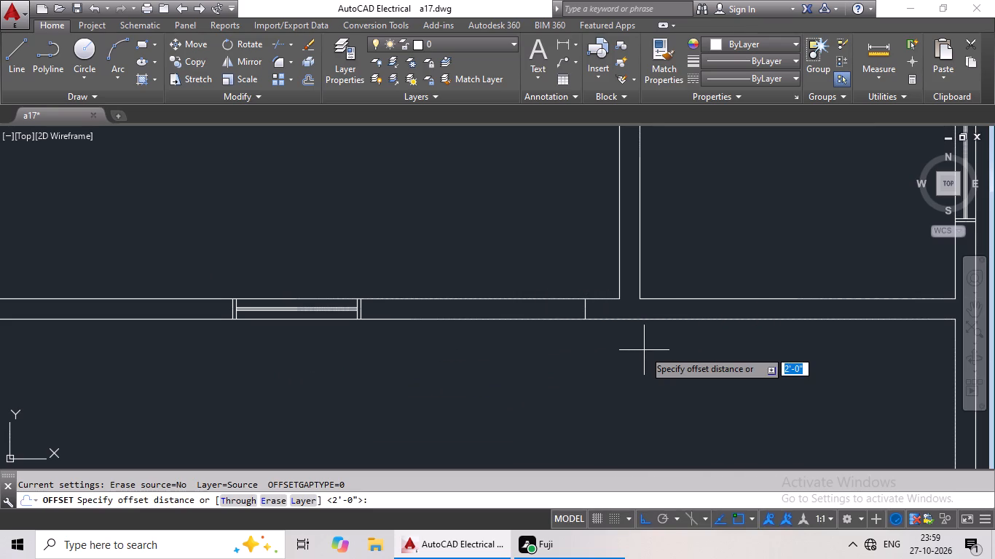
text(3')
key(Return)
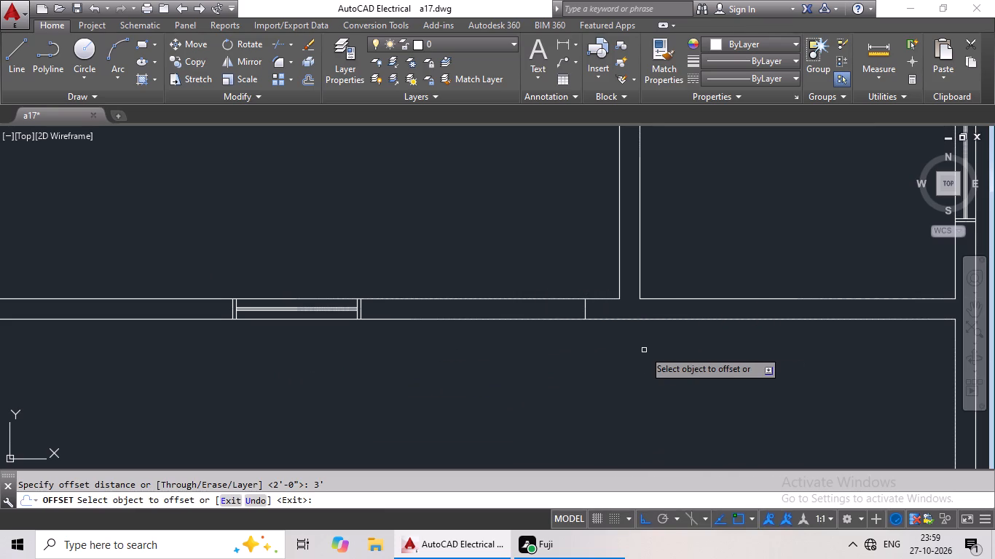
drag(585, 309, 567, 314)
click(502, 330)
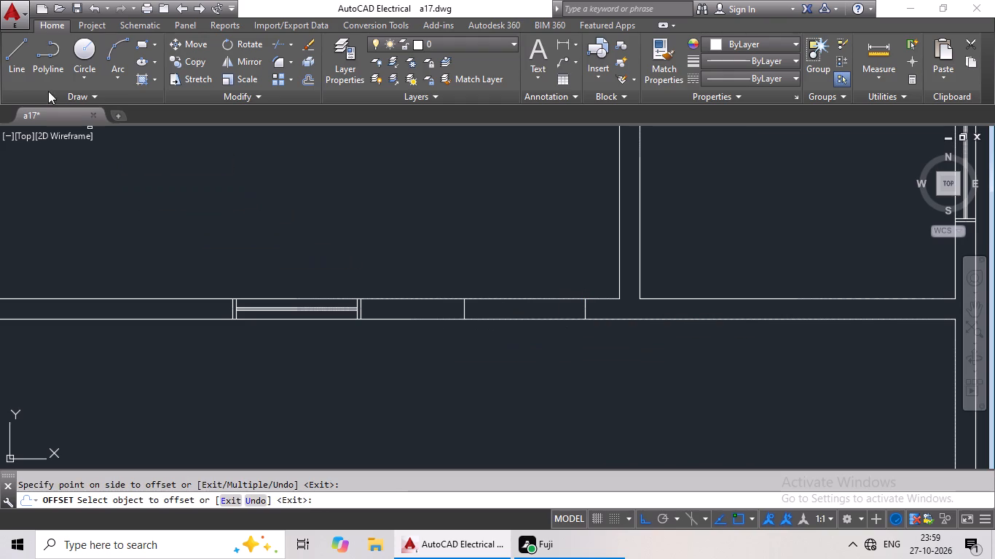
Draw a jamb line across the bottom wall of the small right-hand room, near its lower-right corner.
click(5, 60)
scroll(573, 259, down, 2)
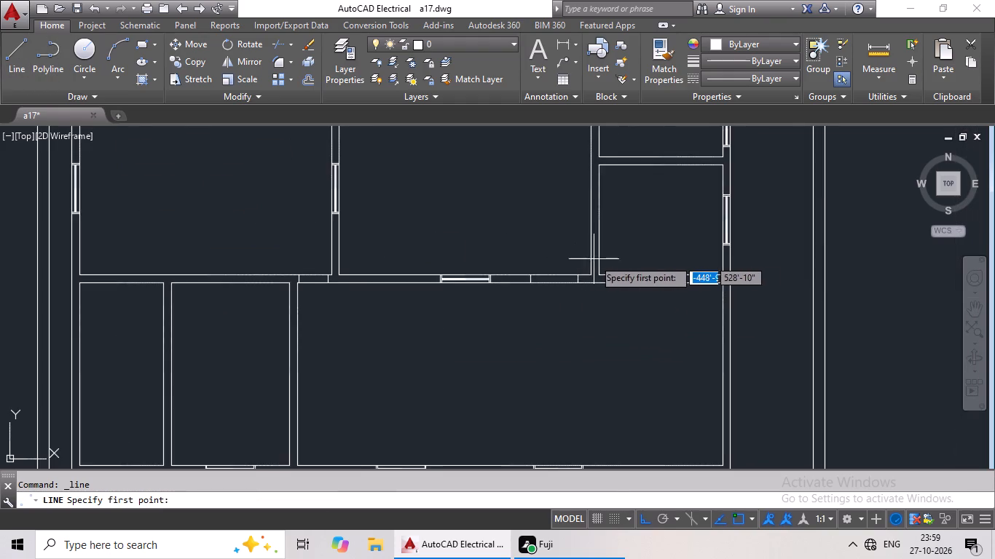
middle_drag(633, 253, 331, 208)
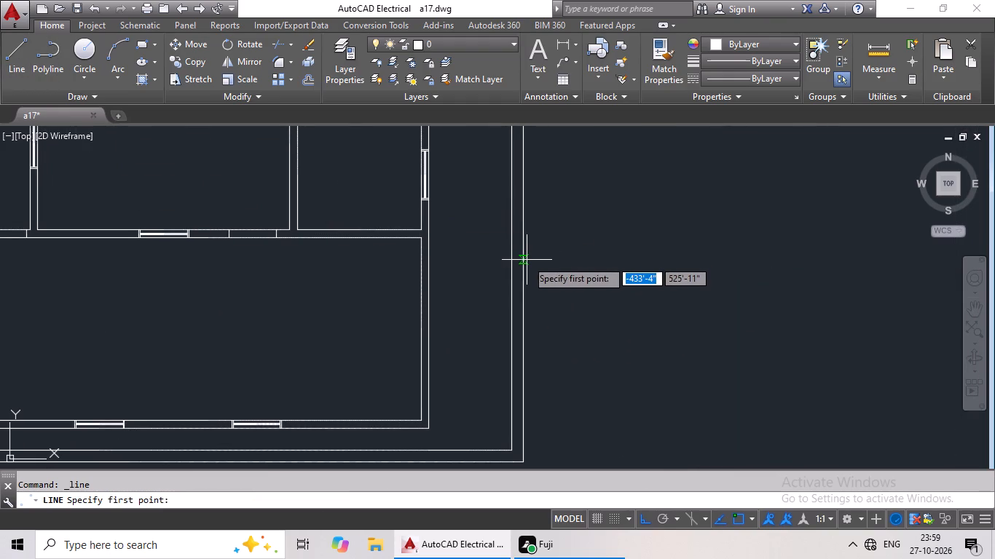
middle_drag(398, 255, 417, 270)
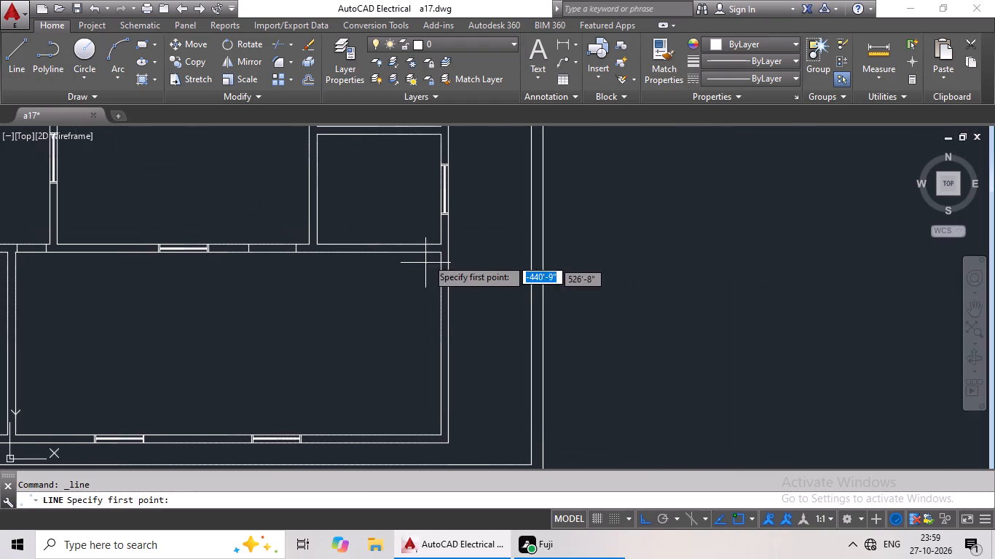
scroll(433, 247, up, 3)
click(394, 229)
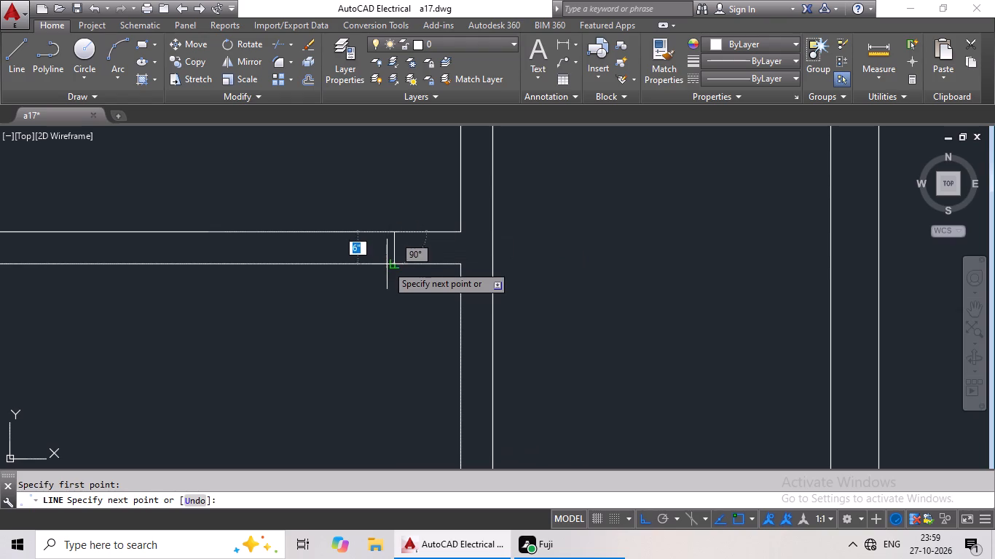
click(396, 261)
key(Escape)
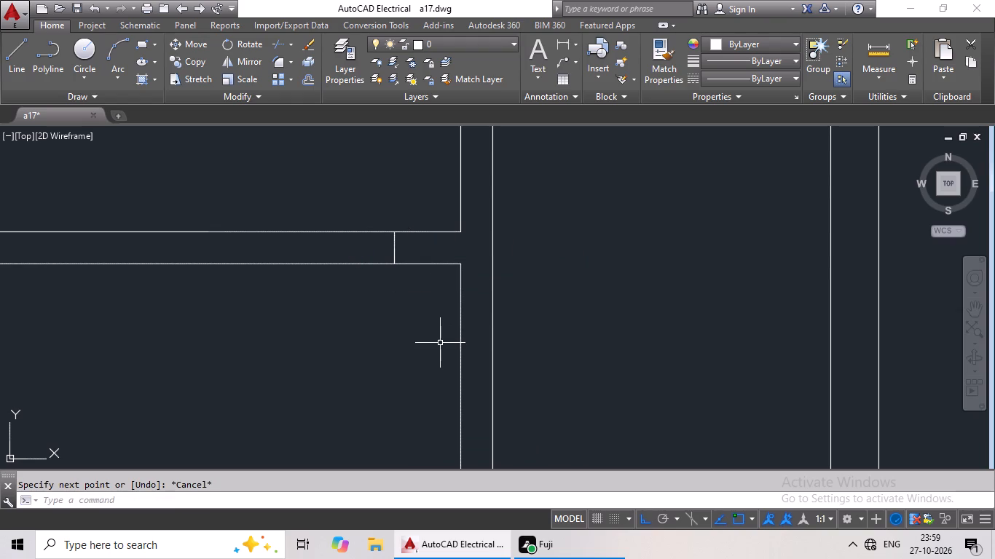
Offset the small right-hand room's bottom-wall jamb line 2' to the left to mark the opening.
key(o)
key(Return)
text(2')
key(Return)
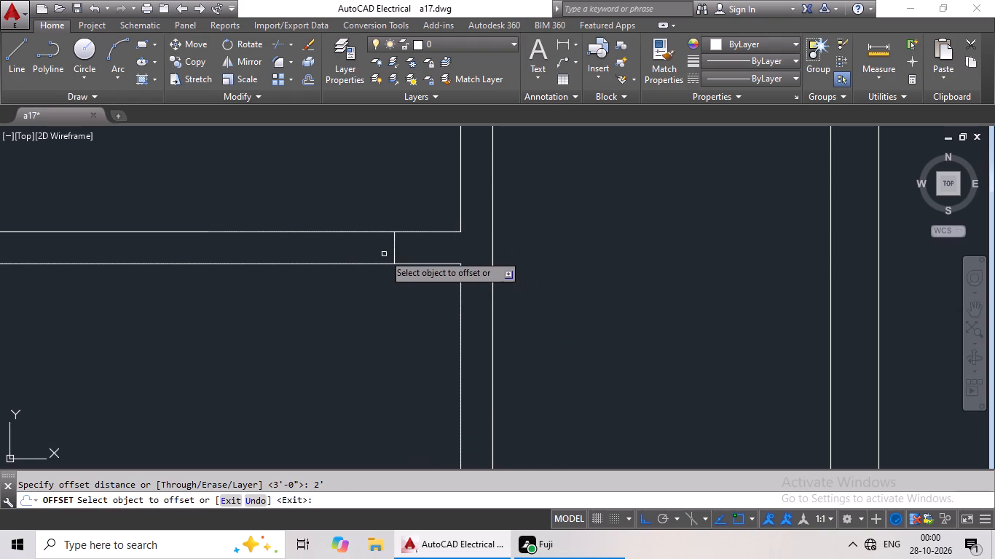
drag(394, 245, 353, 259)
click(237, 271)
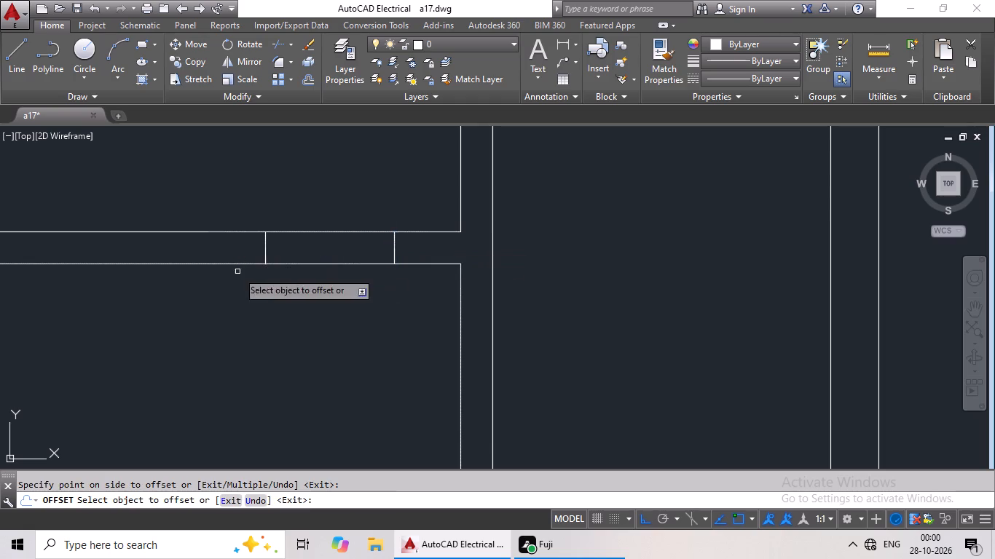
Draw a jamb line across the partition between the two small bottom-left rooms, near its upper end.
click(27, 76)
scroll(84, 159, down, 1)
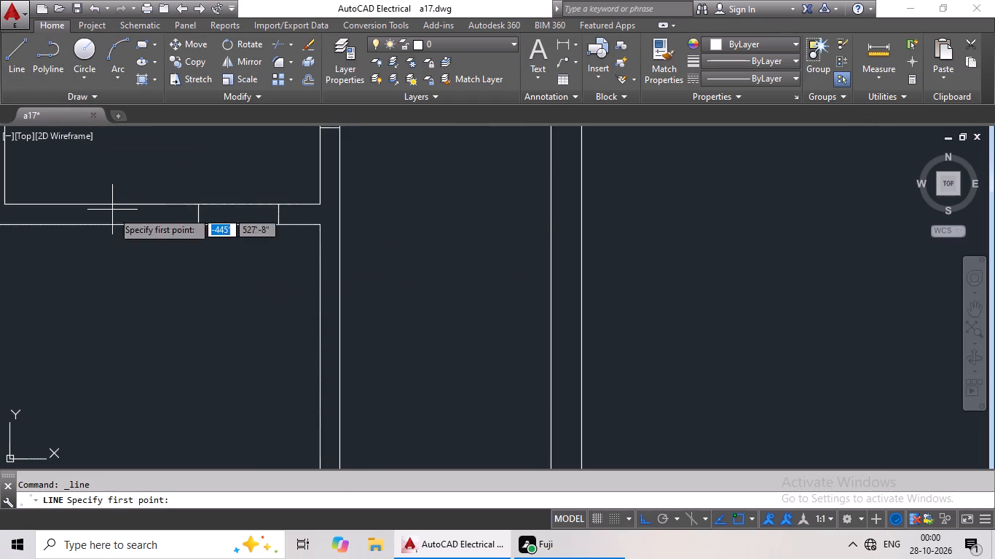
middle_drag(112, 212, 398, 301)
middle_drag(367, 352, 509, 249)
scroll(471, 283, down, 2)
middle_drag(456, 301, 508, 247)
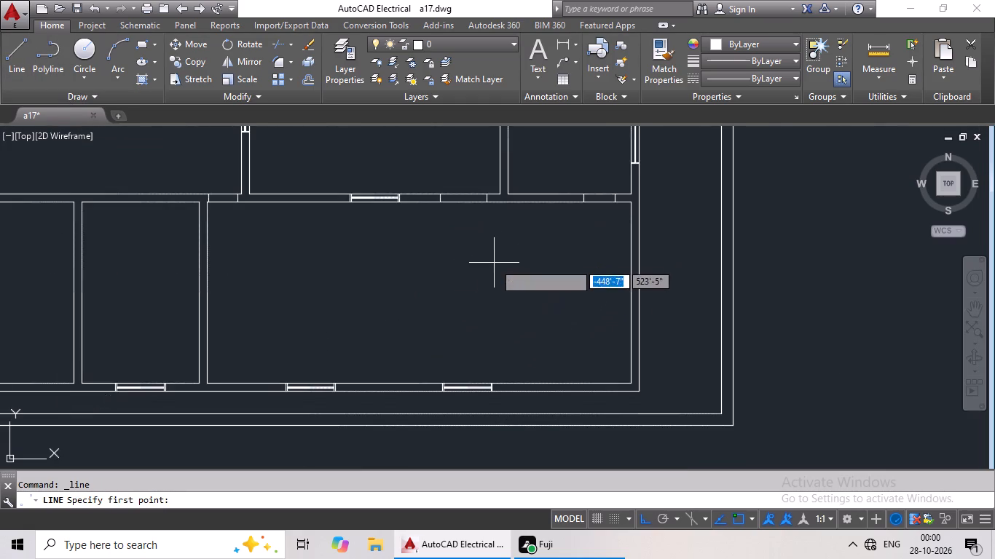
middle_drag(495, 263, 554, 202)
middle_drag(471, 256, 553, 390)
scroll(552, 390, down, 1)
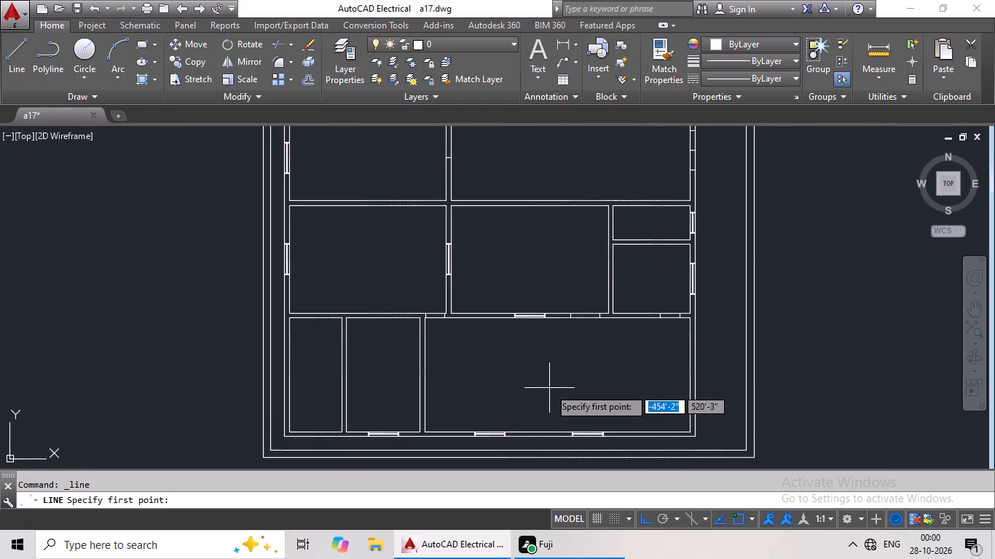
middle_drag(549, 376, 566, 304)
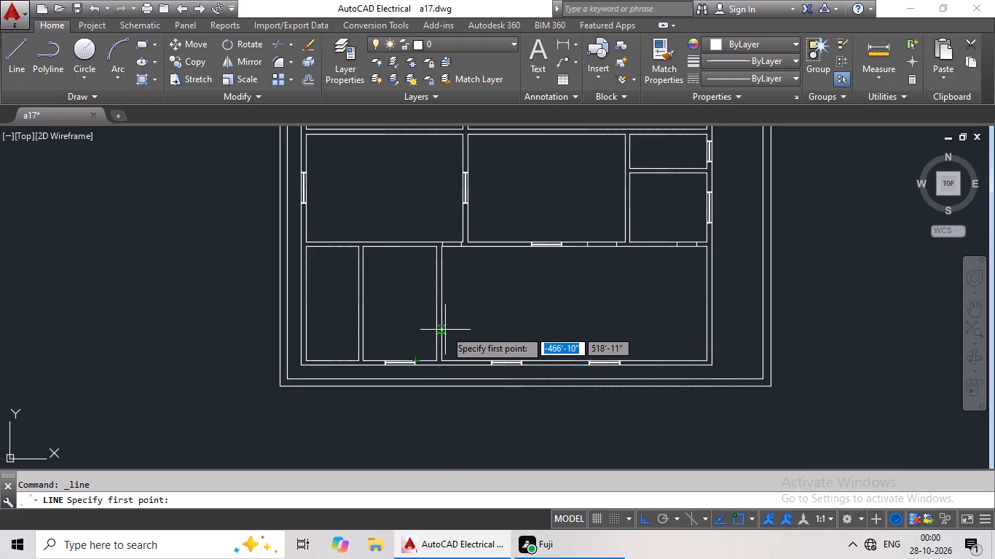
scroll(363, 286, up, 2)
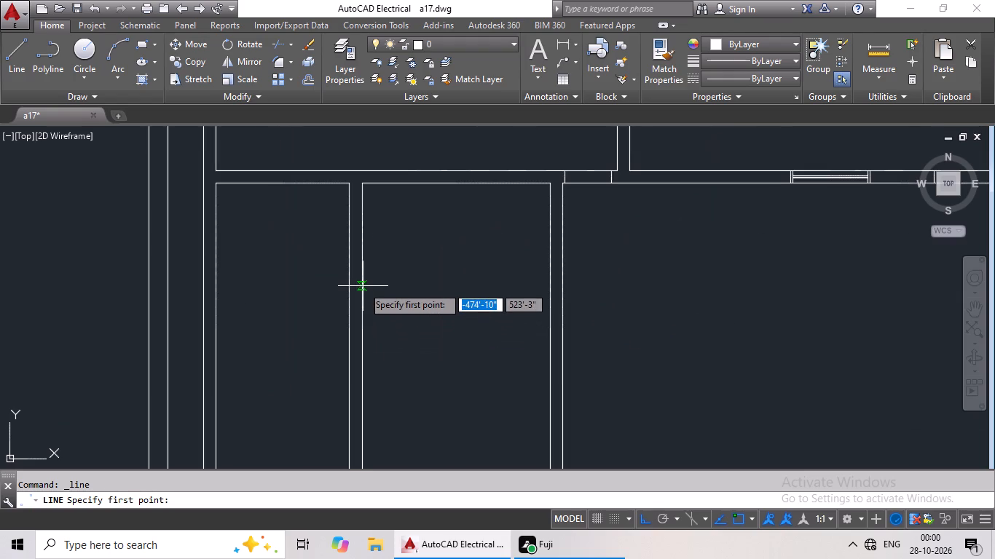
click(350, 210)
click(365, 212)
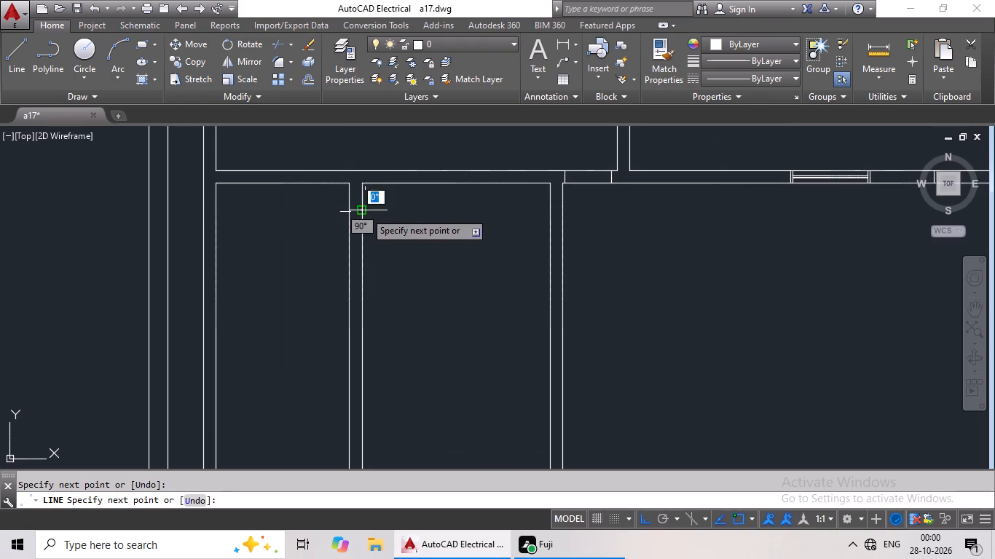
key(Escape)
key(Escape)
key(Escape)
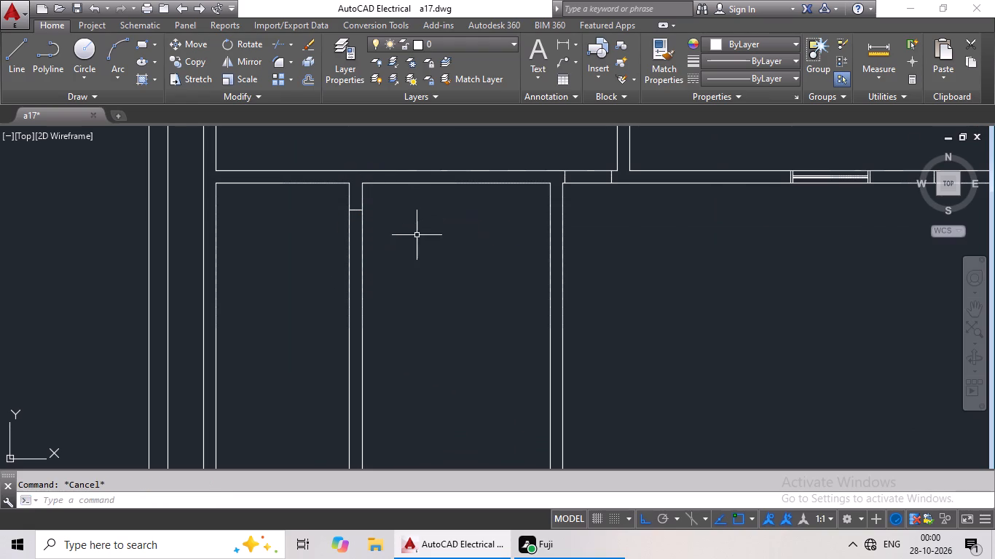
key(Escape)
Offset the jamb line between the two small bottom-left rooms 2' downward to mark the opening.
key(o)
key(Return)
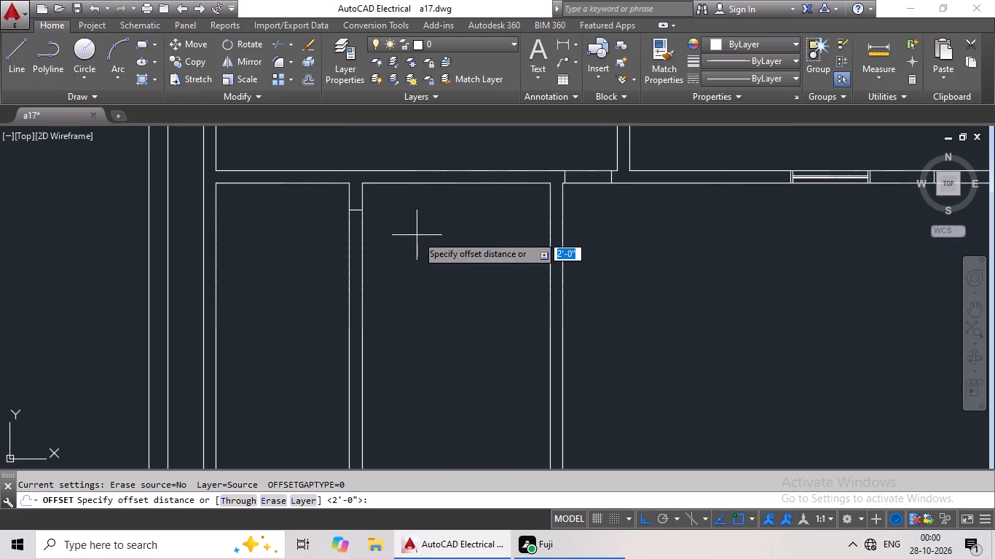
text(2')
key(Return)
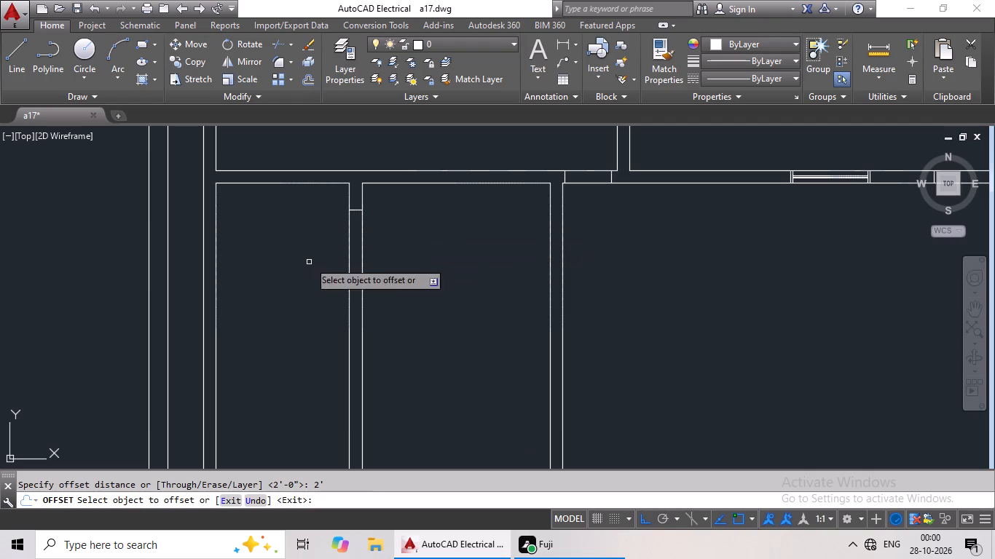
drag(355, 210, 354, 219)
click(353, 254)
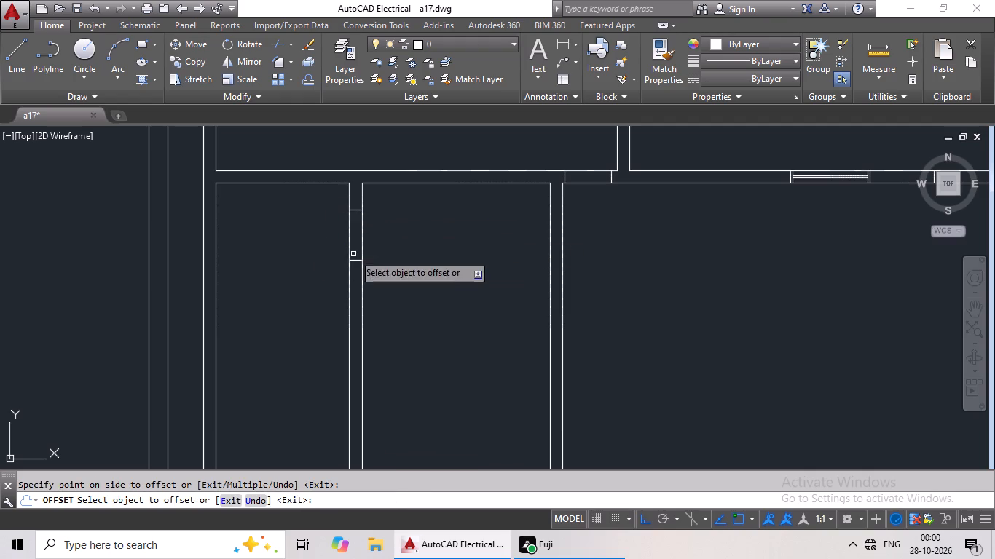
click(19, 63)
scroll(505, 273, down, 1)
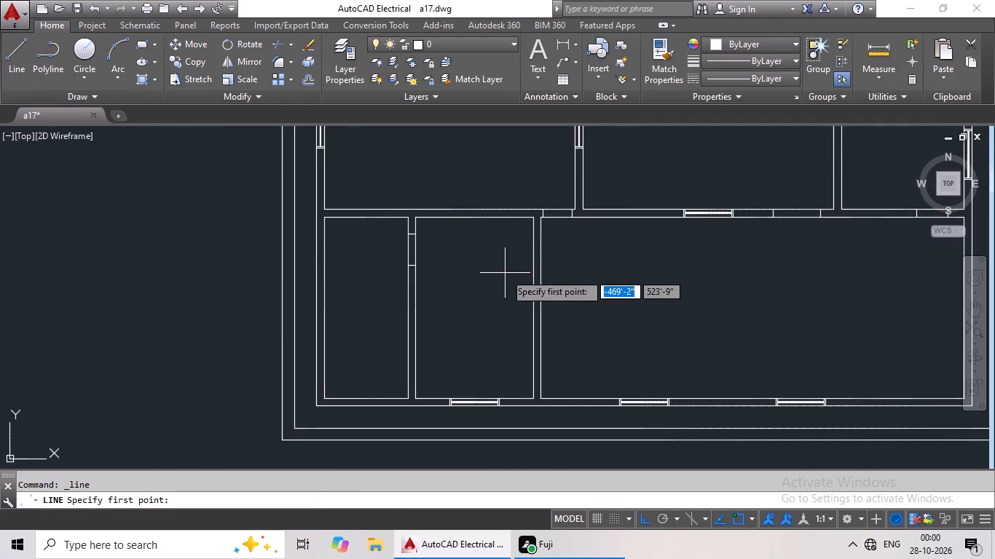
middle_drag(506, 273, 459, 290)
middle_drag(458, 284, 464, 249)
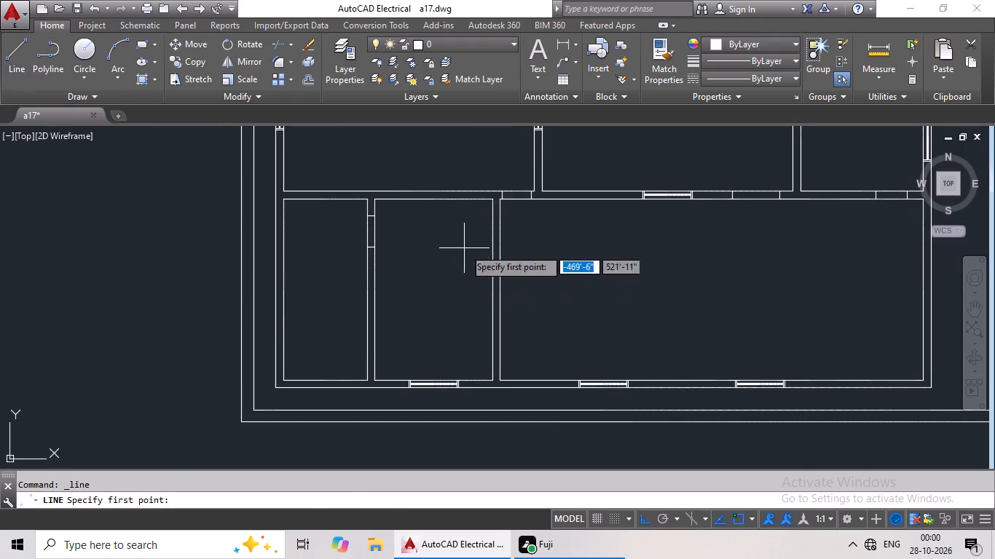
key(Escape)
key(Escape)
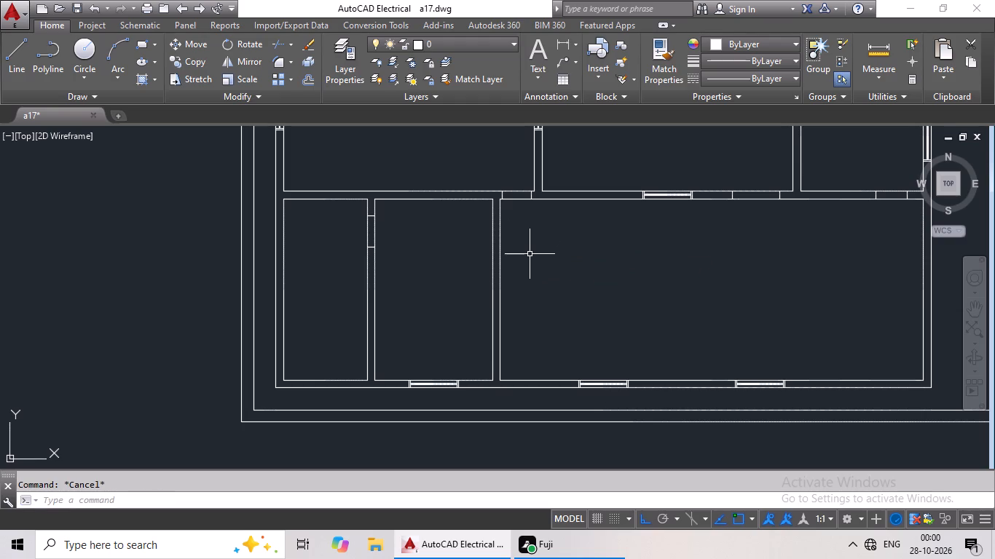
Extend the second small bottom room's upper wall line across the partition to the large bottom room's wall line.
key(e)
key(x)
key(space)
key(space)
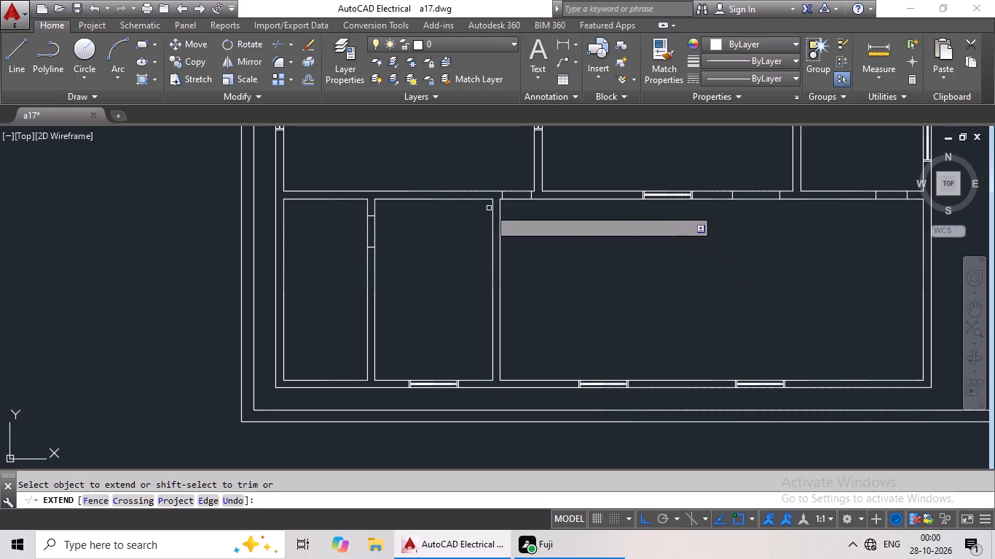
click(489, 200)
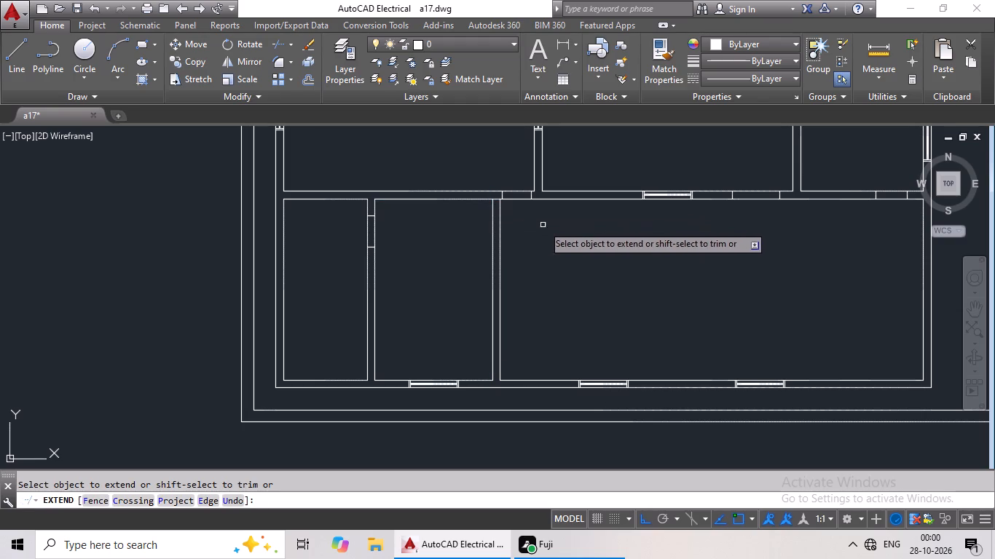
key(Escape)
key(Escape)
Draw a jamb line across the partition between the second small bottom room and the large bottom room, at mid-height.
click(20, 56)
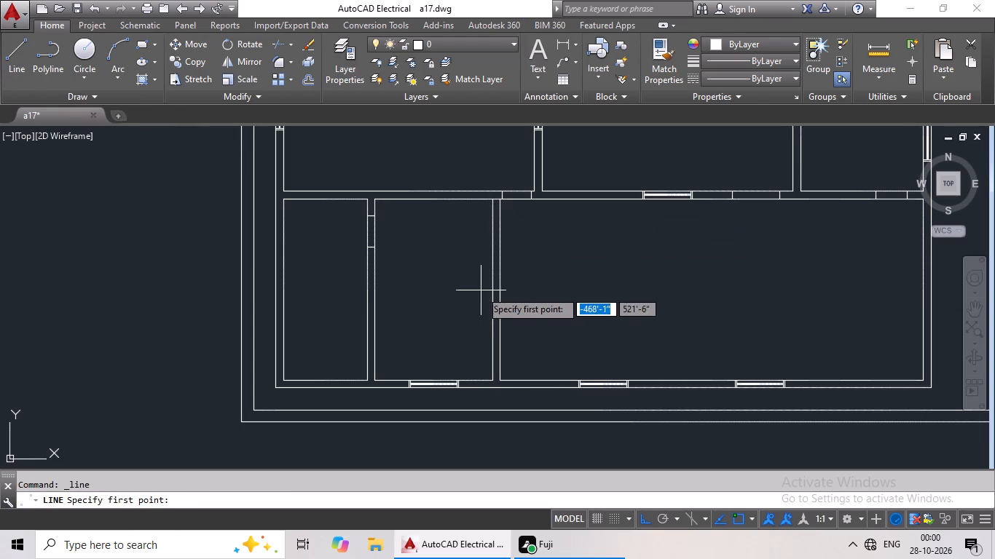
click(493, 287)
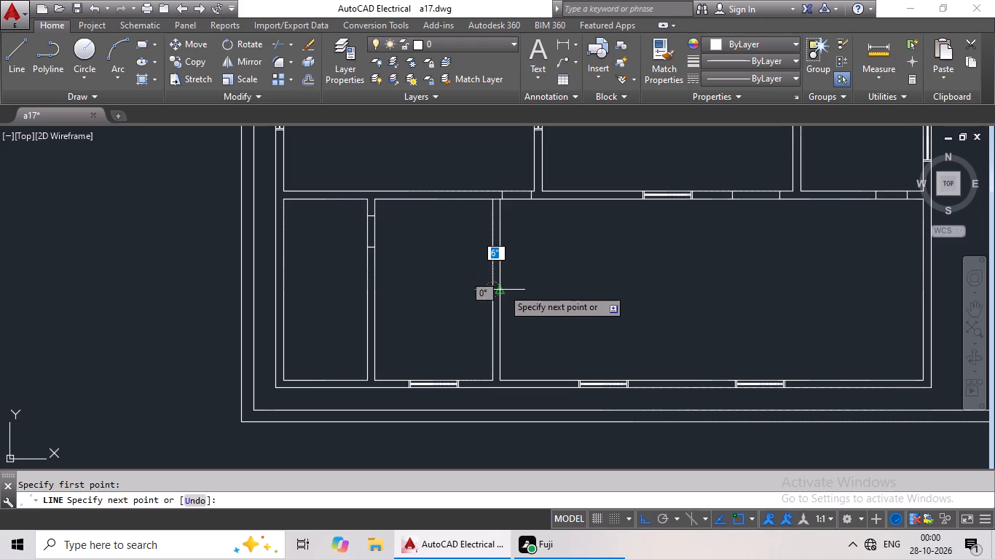
click(501, 288)
key(Escape)
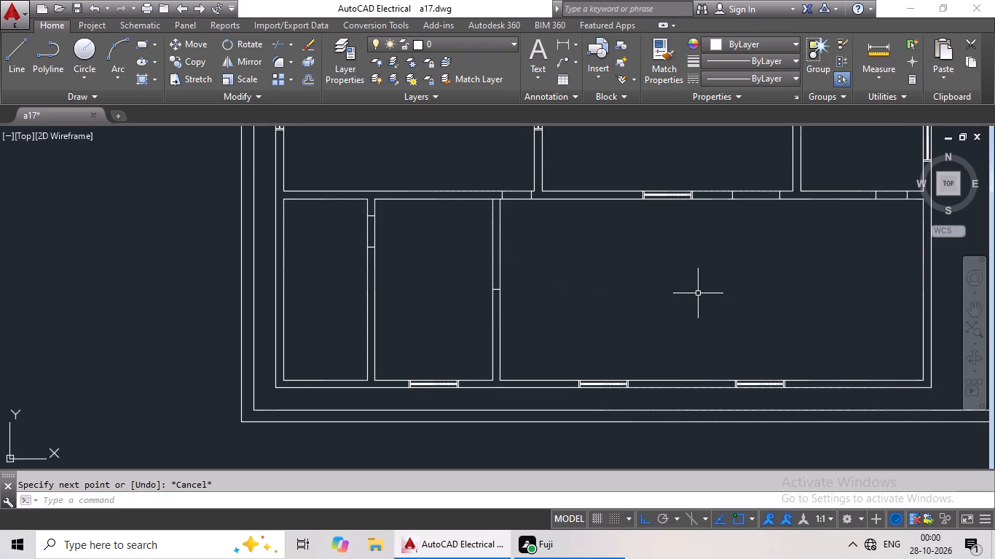
Draw a short line across the large bottom room's right outer wall, at about mid-height.
scroll(730, 293, down, 1)
middle_drag(765, 292, 570, 329)
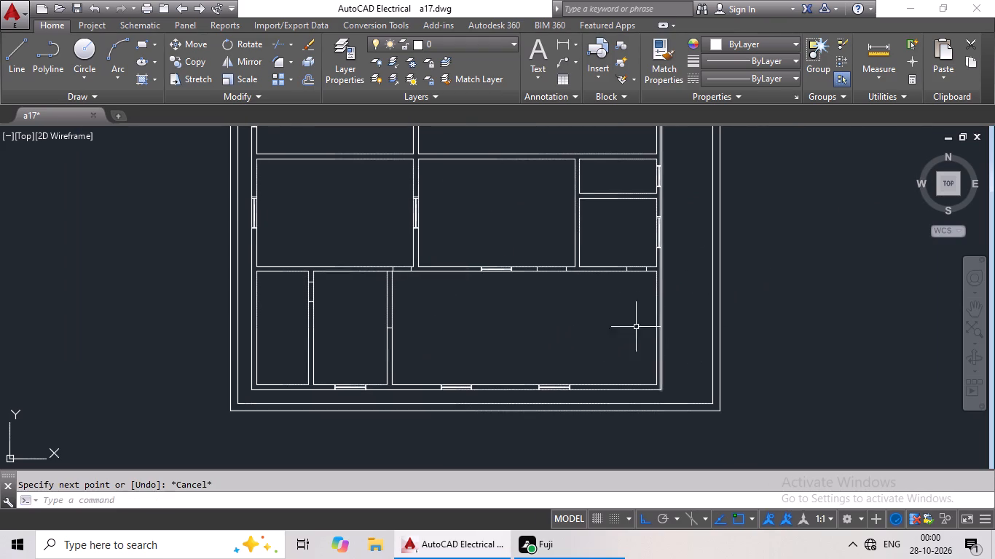
click(22, 56)
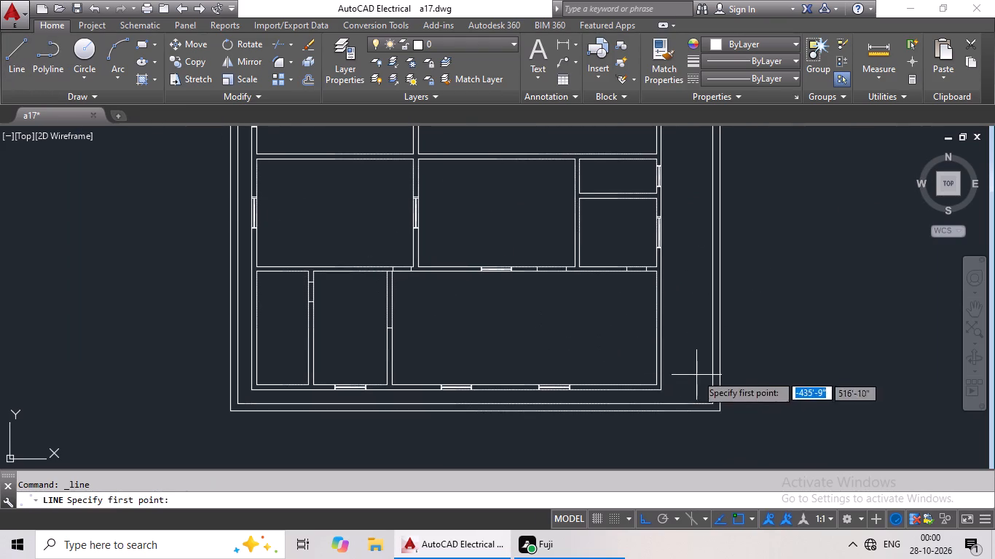
scroll(664, 338, up, 4)
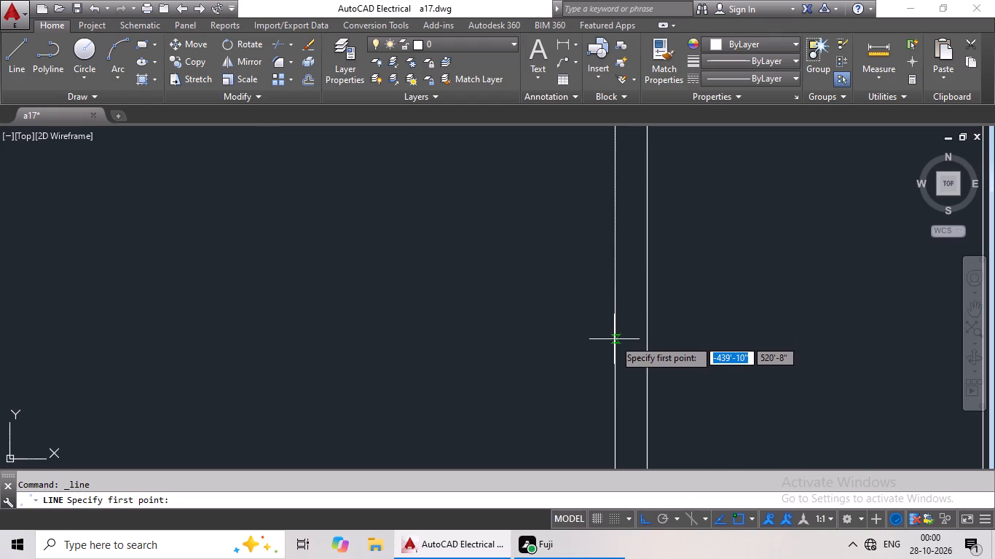
scroll(617, 356, down, 3)
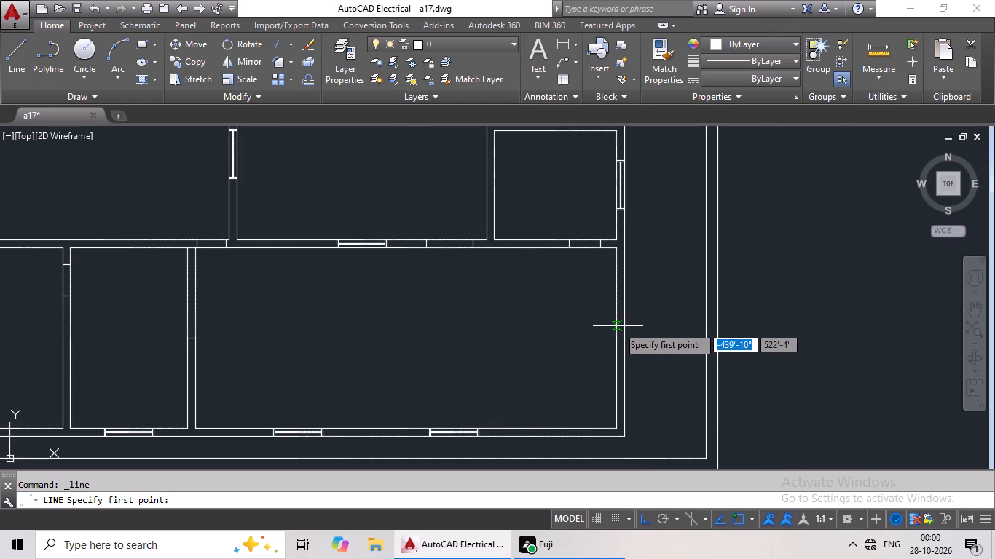
click(617, 342)
scroll(625, 341, up, 3)
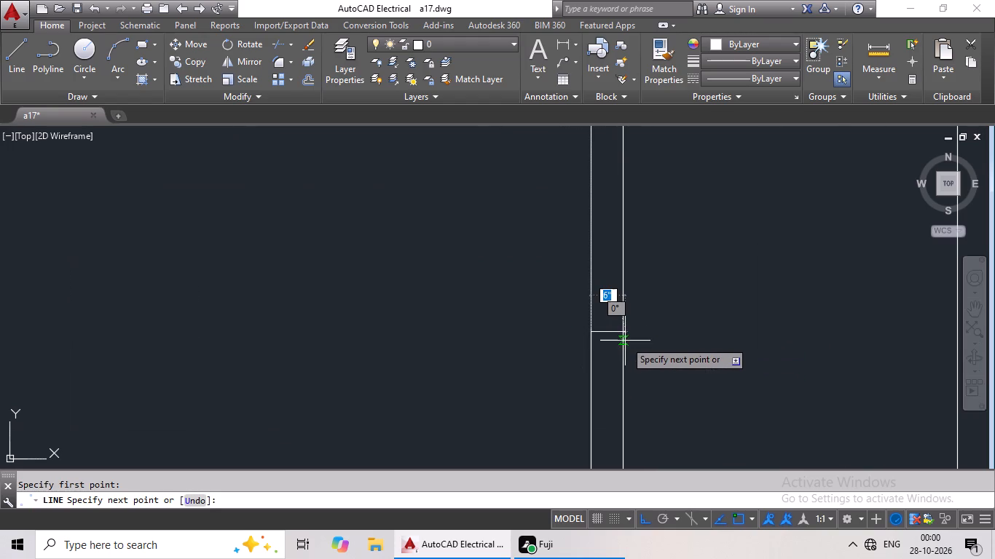
click(625, 329)
key(Escape)
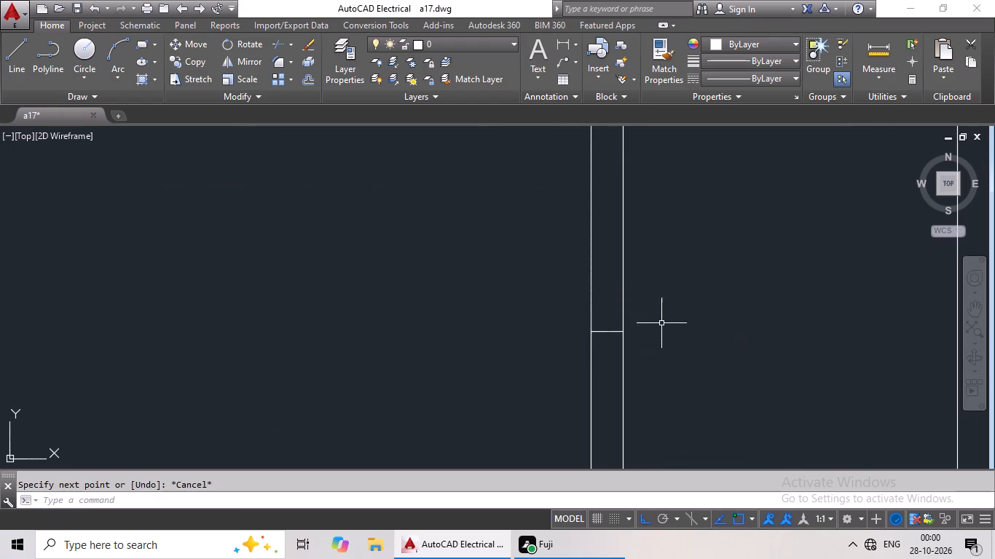
Offset the short line on the large bottom room's right outer wall 2' upward and 2' downward.
scroll(685, 324, down, 1)
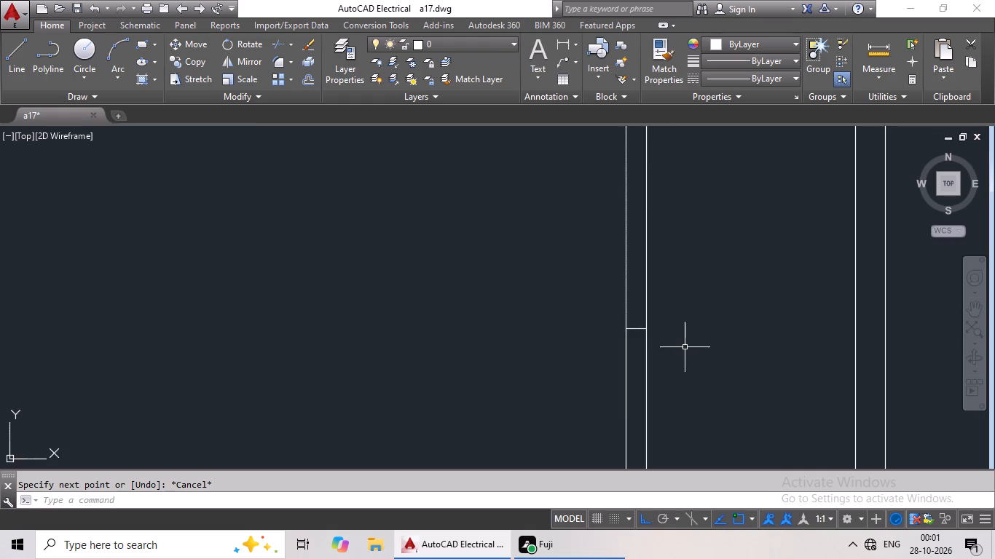
scroll(685, 347, down, 3)
middle_drag(697, 336, 640, 337)
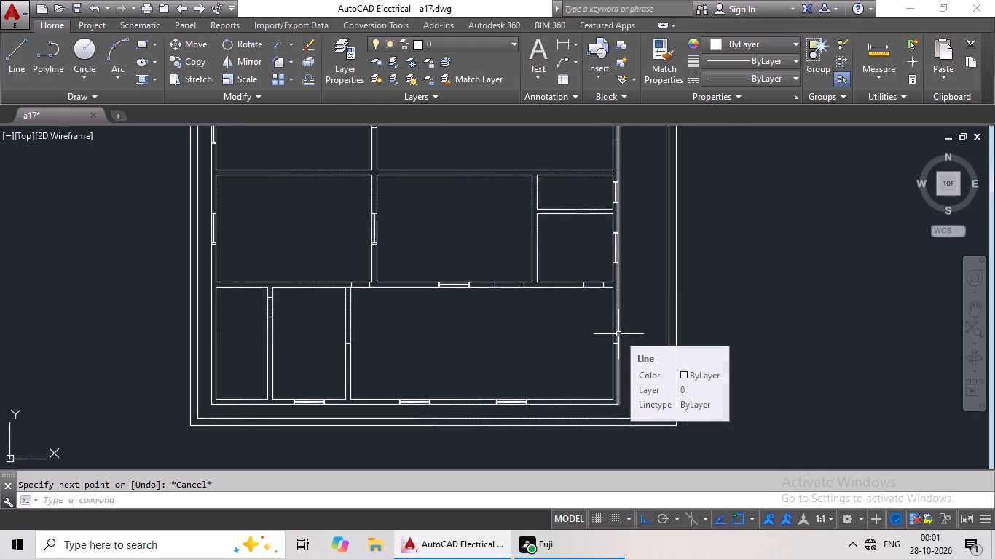
scroll(620, 334, down, 2)
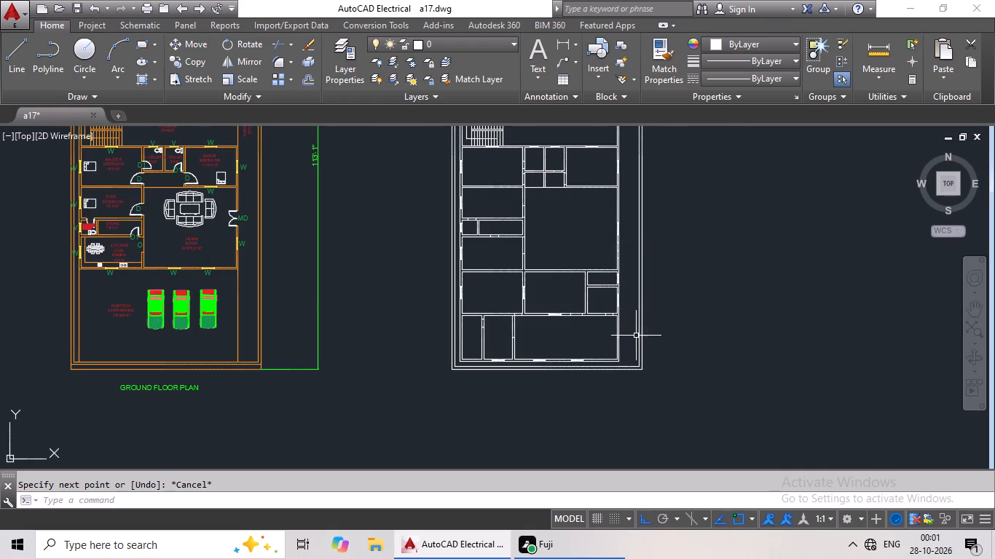
scroll(617, 339, up, 2)
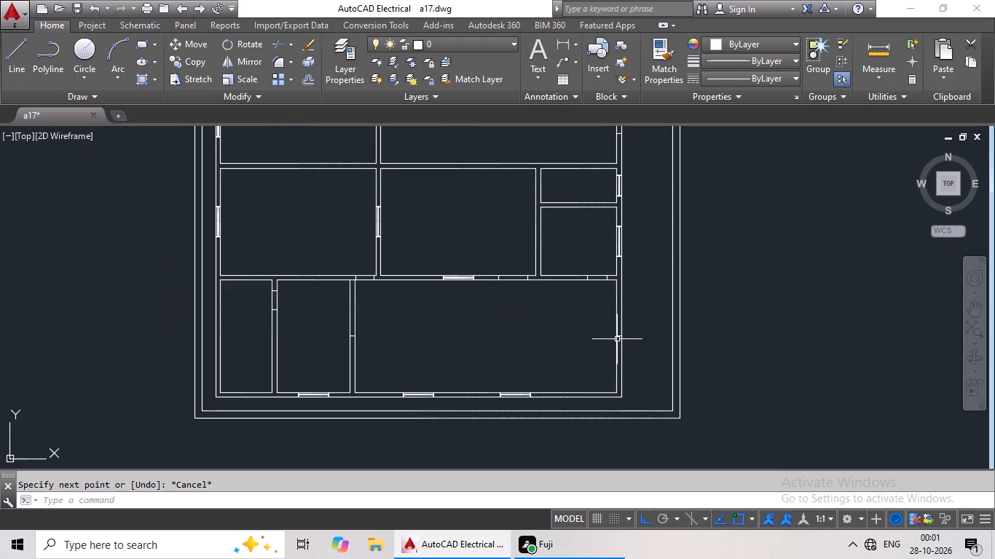
scroll(618, 339, up, 3)
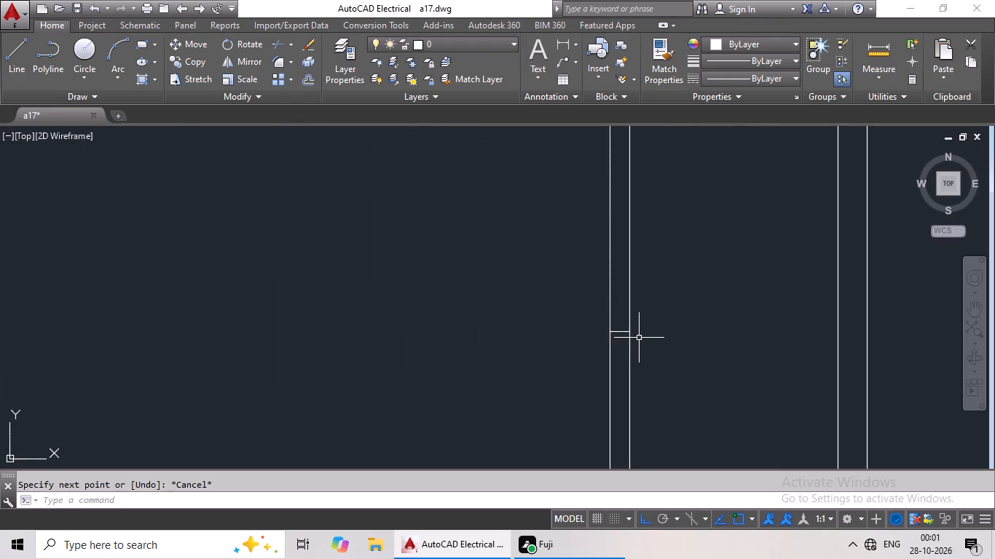
key(Escape)
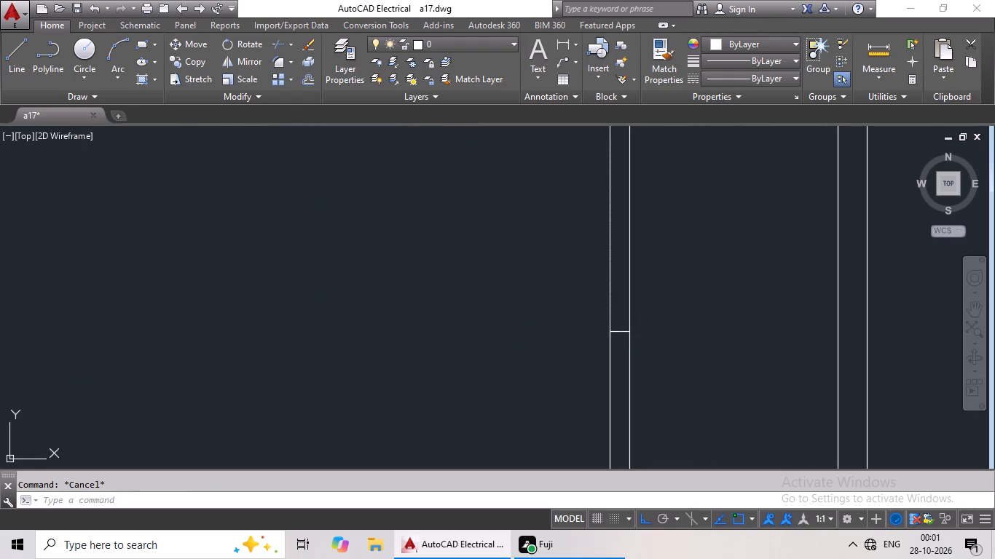
key(Escape)
key(o)
key(Return)
text(2')
key(Return)
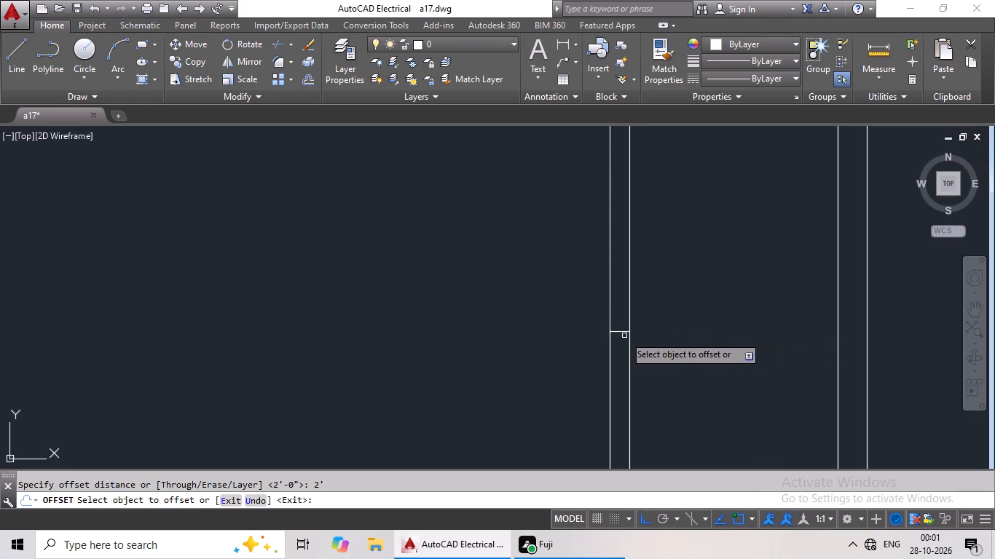
click(624, 331)
click(627, 280)
click(624, 331)
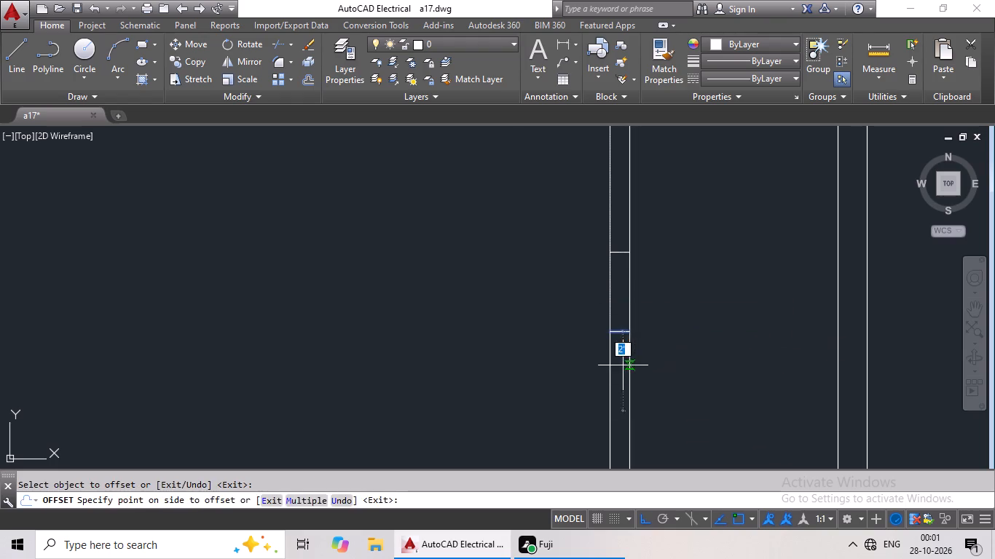
click(623, 367)
scroll(662, 338, down, 2)
middle_drag(551, 358, 624, 341)
scroll(586, 341, down, 1)
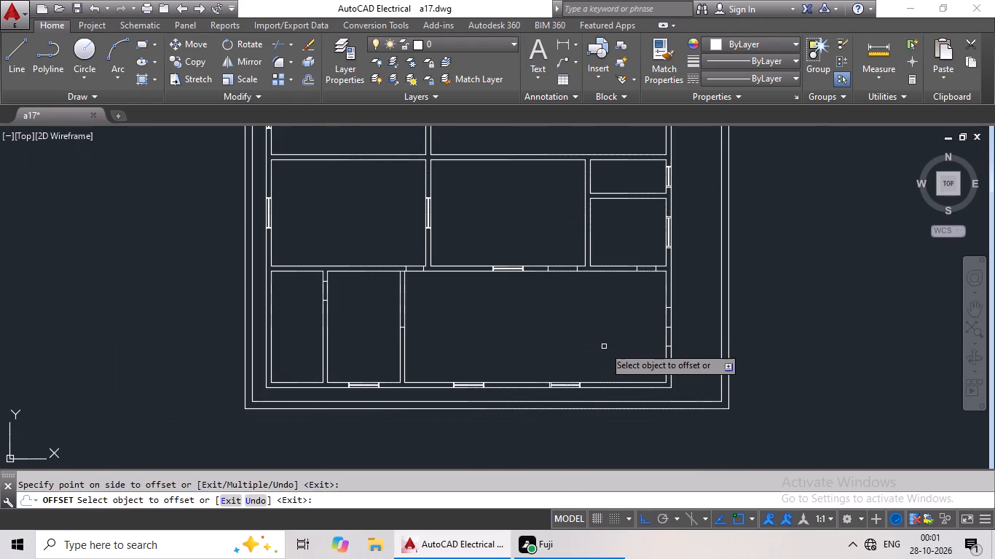
key(Escape)
key(Escape)
key(Escape)
key(Escape)
Trim both right outer wall lines between the upper and lower offset lines to open the large bottom room's doorway.
text(tr)
key(space)
key(space)
scroll(682, 333, up, 3)
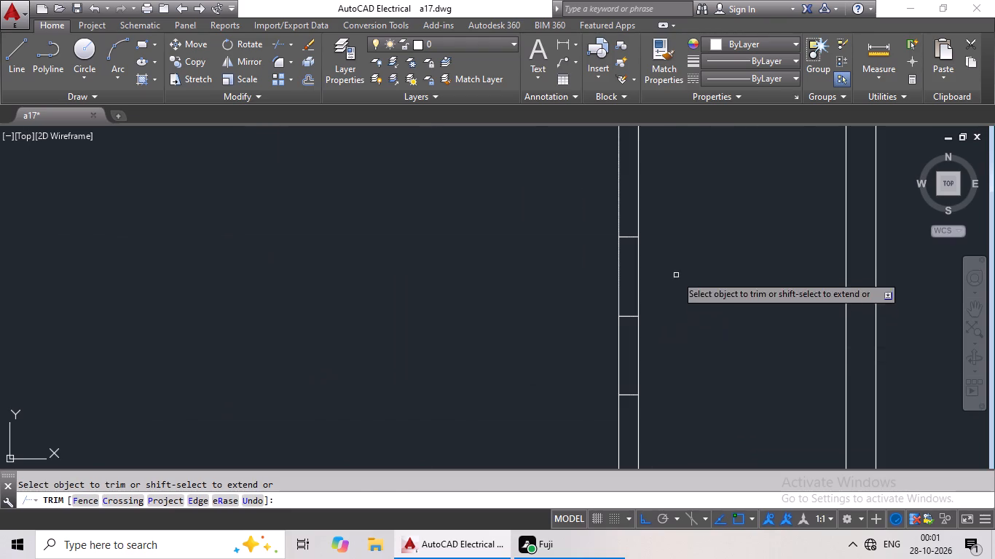
drag(675, 272, 597, 282)
click(596, 282)
drag(693, 331, 586, 354)
click(586, 354)
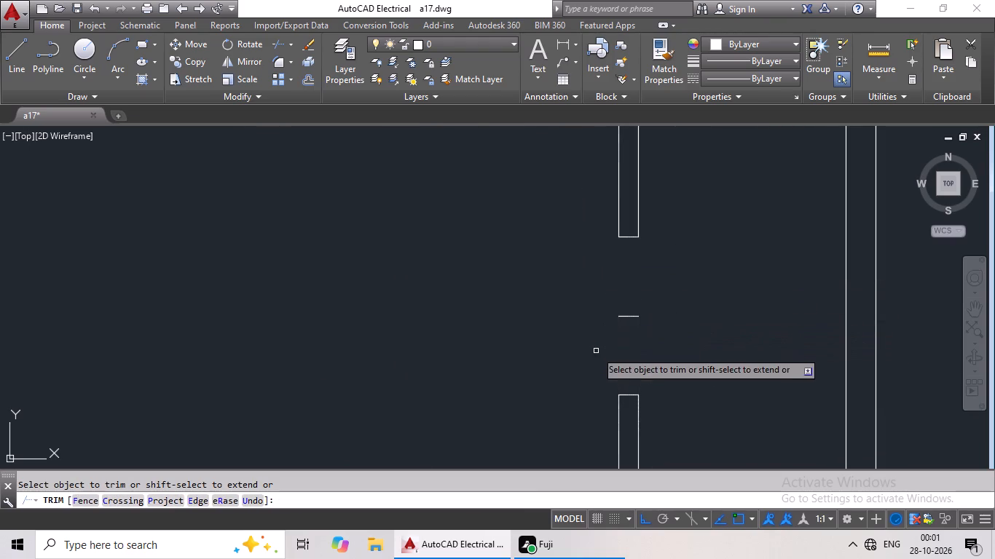
Trim the large bottom room's upper wall between the jamb lines to open its two right-hand doorways.
scroll(596, 350, down, 2)
middle_drag(574, 329, 579, 386)
scroll(587, 293, up, 3)
drag(579, 265, 538, 369)
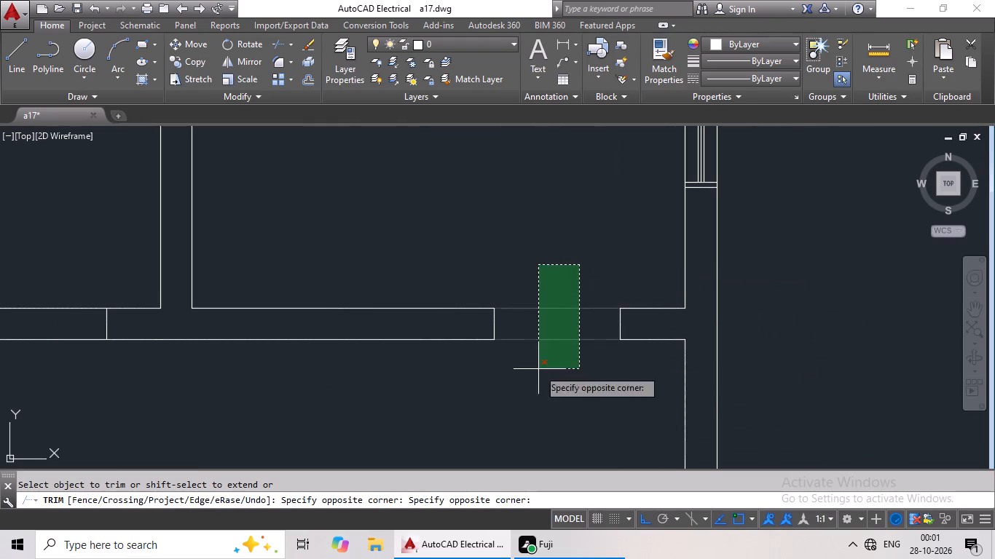
click(538, 369)
middle_drag(362, 344, 623, 330)
drag(318, 250, 255, 375)
drag(255, 375, 326, 386)
Trim the same wall between the jamb lines just beside the second small bottom room's partition to open the third doorway.
middle_drag(531, 401, 919, 376)
scroll(737, 394, down, 2)
middle_drag(639, 394, 811, 344)
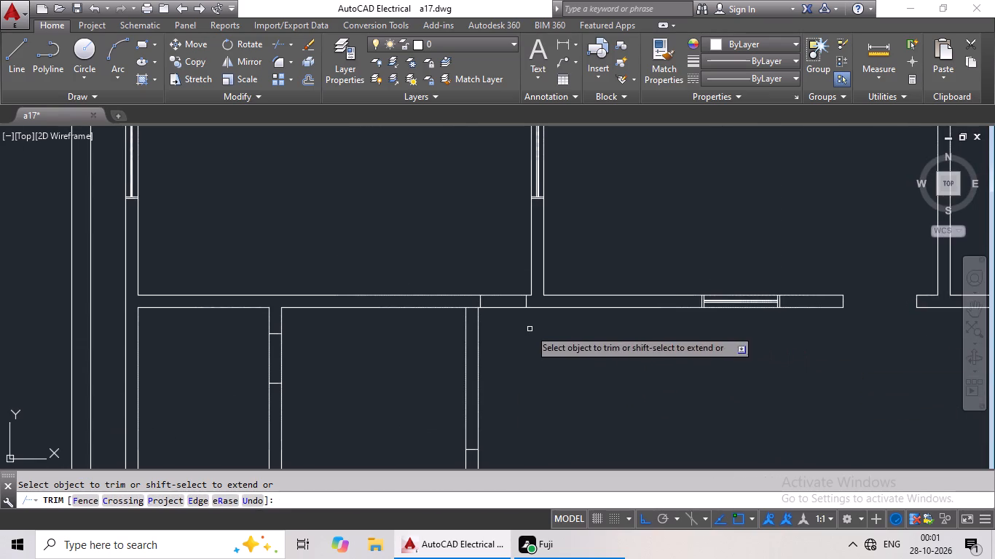
scroll(500, 308, up, 2)
drag(518, 218, 471, 344)
click(471, 344)
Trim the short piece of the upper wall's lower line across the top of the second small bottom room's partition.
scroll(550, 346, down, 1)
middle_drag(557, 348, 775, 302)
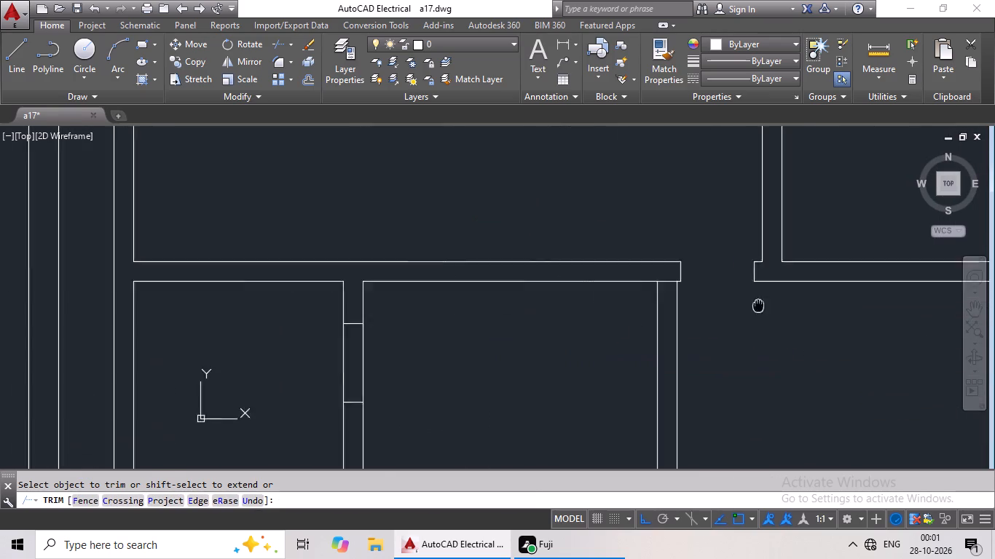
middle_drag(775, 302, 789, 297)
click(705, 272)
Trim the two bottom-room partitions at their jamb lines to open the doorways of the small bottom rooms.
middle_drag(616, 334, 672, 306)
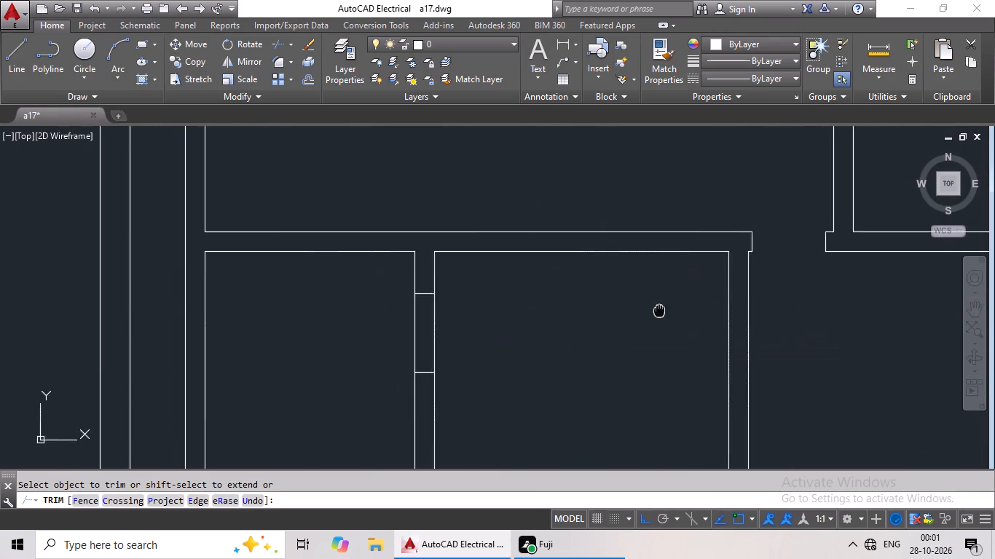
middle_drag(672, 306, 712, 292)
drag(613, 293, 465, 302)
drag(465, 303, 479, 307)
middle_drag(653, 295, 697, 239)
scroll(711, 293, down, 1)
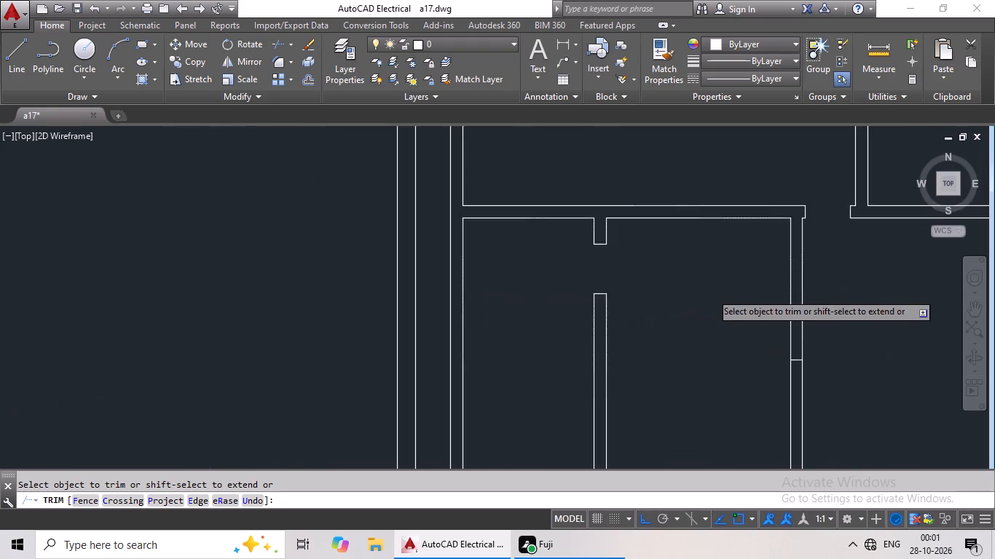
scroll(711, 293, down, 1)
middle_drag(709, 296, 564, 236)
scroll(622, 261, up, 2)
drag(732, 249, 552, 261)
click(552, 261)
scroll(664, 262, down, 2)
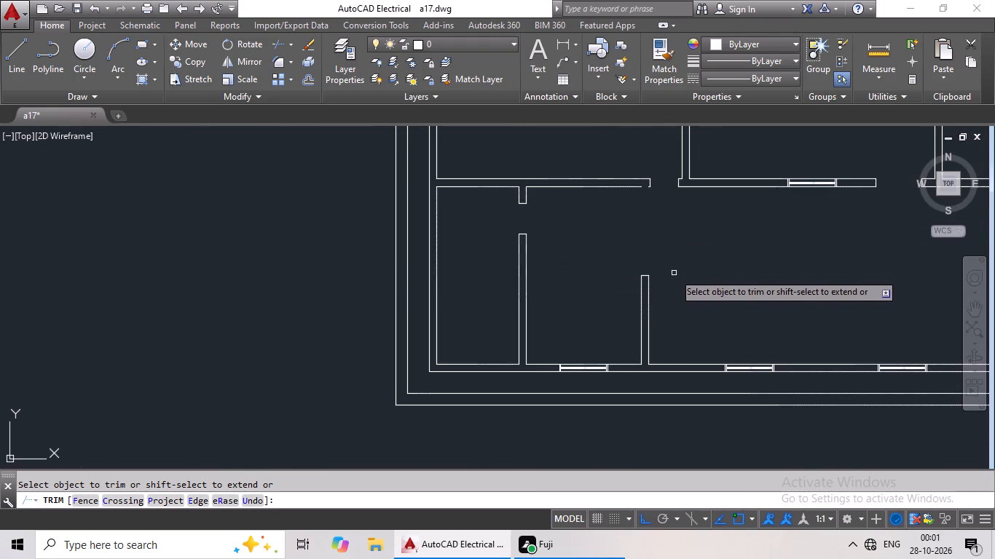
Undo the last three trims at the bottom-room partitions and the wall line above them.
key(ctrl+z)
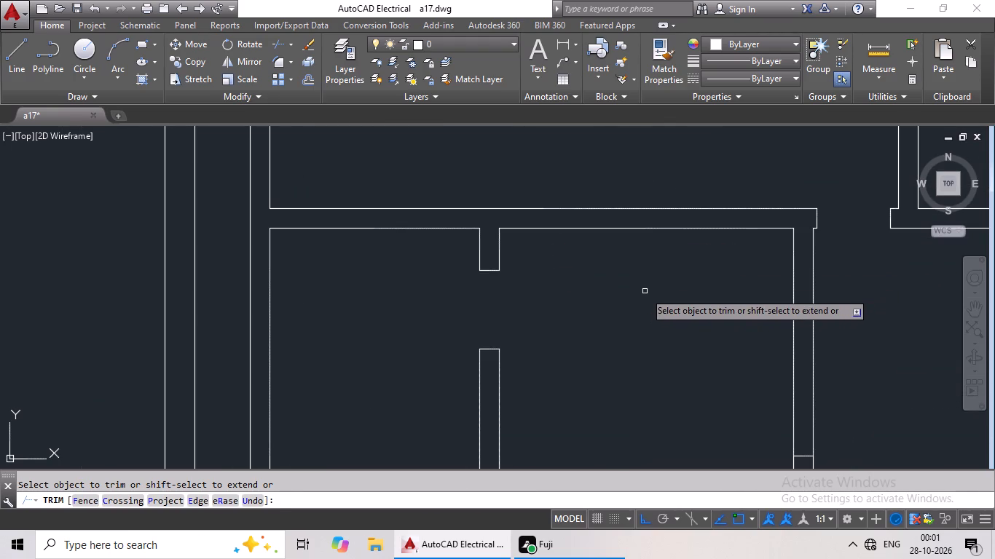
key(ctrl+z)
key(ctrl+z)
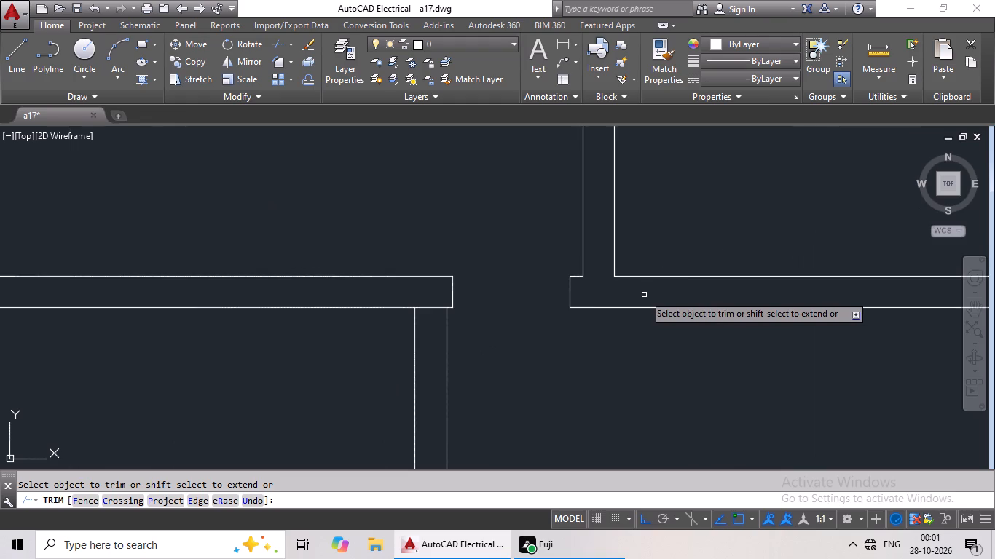
Trim the large bottom room's partition above its jamb line, and the partition between the two small bottom rooms between its jamb lines.
scroll(645, 295, down, 1)
middle_drag(564, 354, 598, 247)
drag(619, 279, 489, 330)
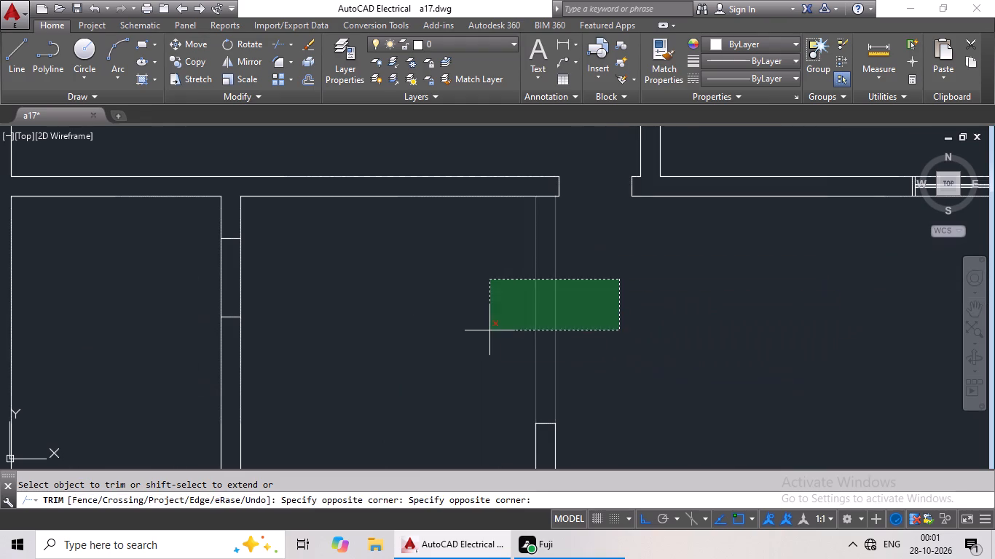
click(489, 330)
middle_drag(494, 328, 689, 322)
drag(541, 261, 363, 246)
click(363, 246)
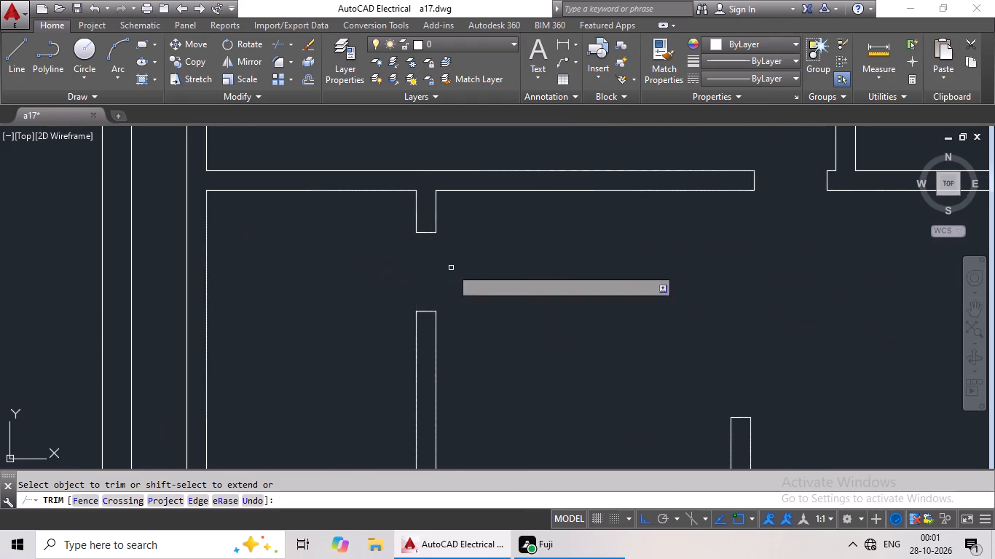
Trim the central hall's right outer wall on both sides of the middle line to open the doorway between the offset lines.
scroll(481, 264, down, 3)
middle_drag(541, 281, 466, 318)
middle_drag(494, 301, 508, 286)
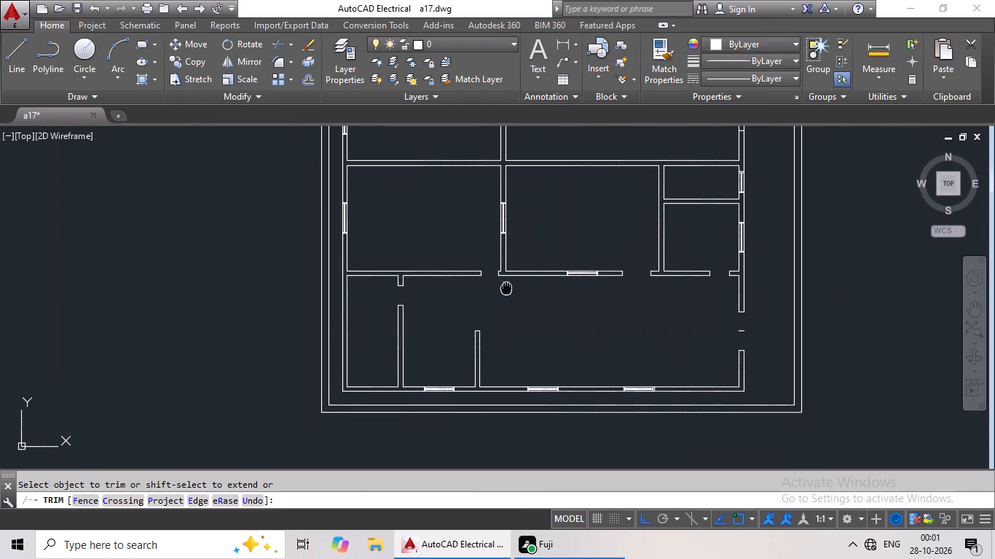
middle_drag(508, 286, 490, 338)
middle_drag(571, 276, 524, 370)
middle_drag(608, 305, 574, 364)
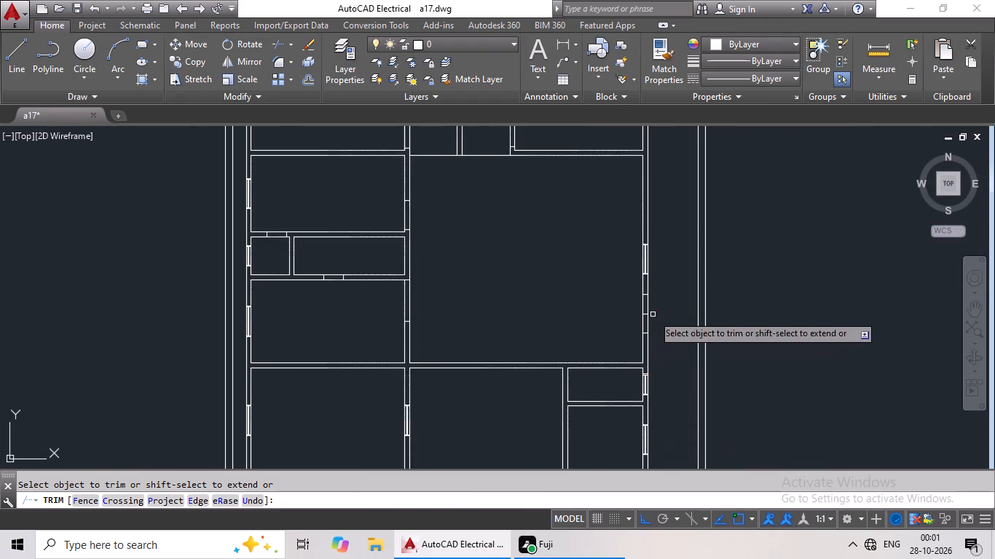
scroll(653, 313, up, 4)
drag(664, 270, 542, 292)
click(542, 293)
scroll(639, 310, down, 2)
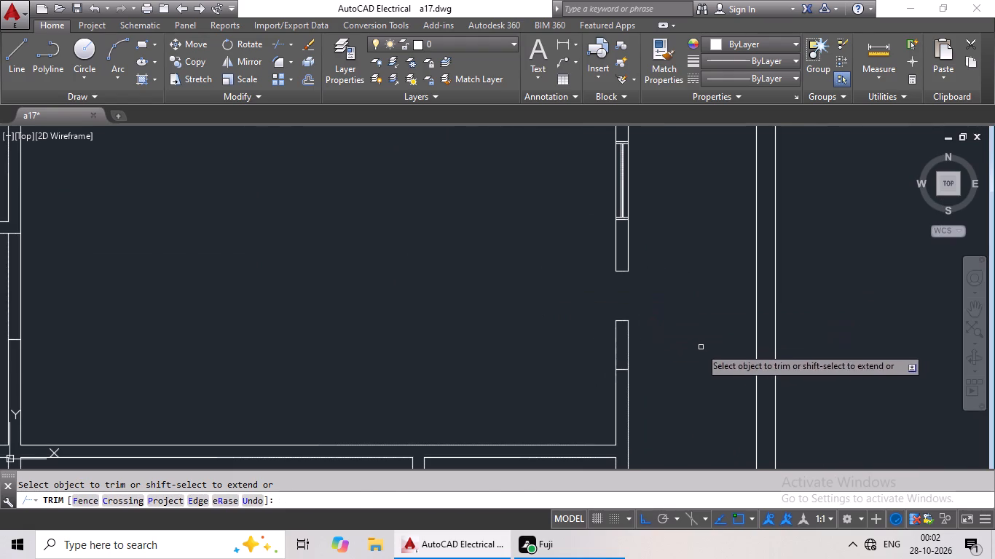
drag(632, 331, 579, 340)
click(578, 341)
Trim the wall between the central hall and the lower left room above its jamb line to open that room.
scroll(543, 354, down, 2)
middle_drag(503, 346, 687, 336)
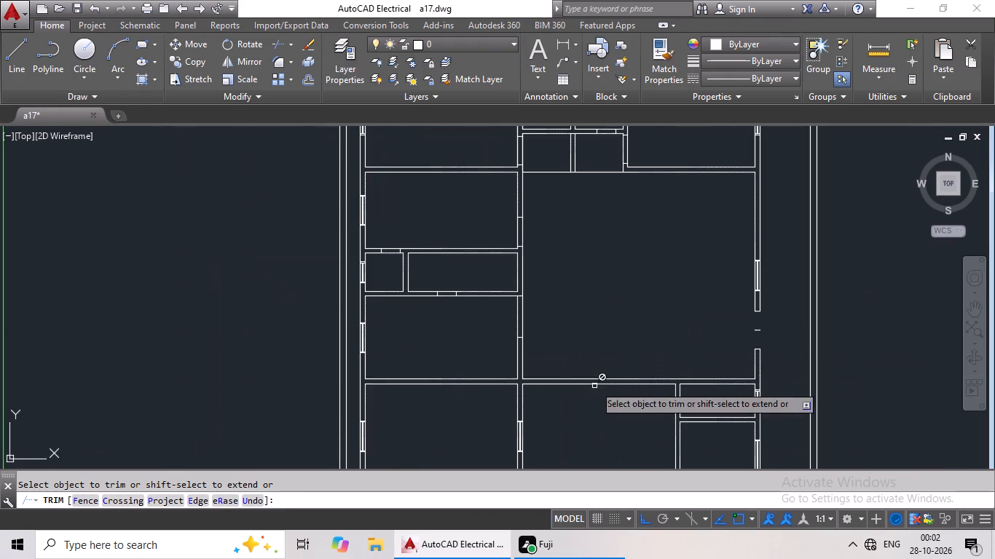
scroll(528, 328, up, 3)
drag(613, 274, 385, 274)
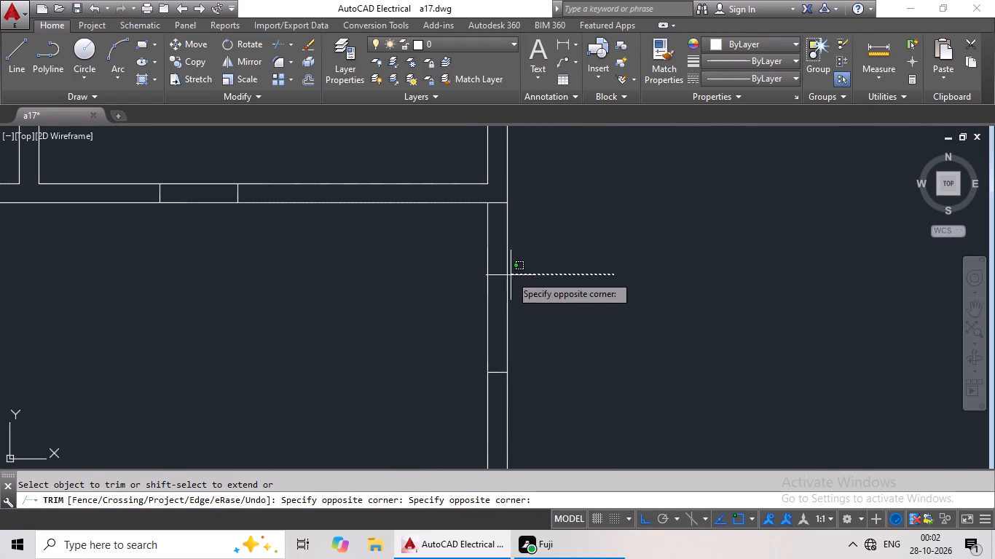
click(423, 293)
Trim the lower left room's top wall between its two jamb lines, opening a doorway into the narrow room above.
scroll(488, 288, down, 1)
middle_drag(462, 301, 594, 336)
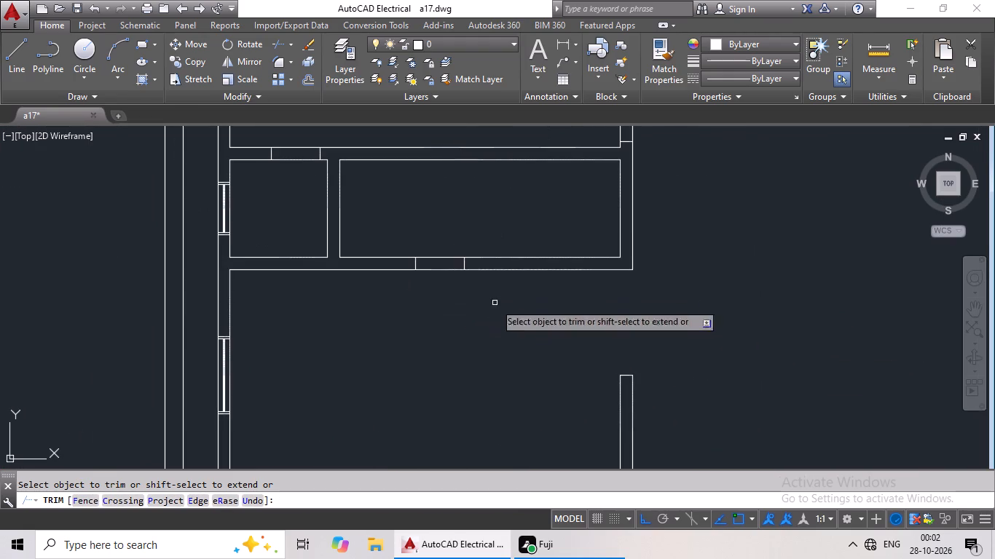
scroll(443, 245, up, 2)
drag(454, 239, 430, 363)
click(430, 363)
Trim the wall above the small left room between its jamb lines to open a doorway to the room above.
scroll(484, 368, down, 3)
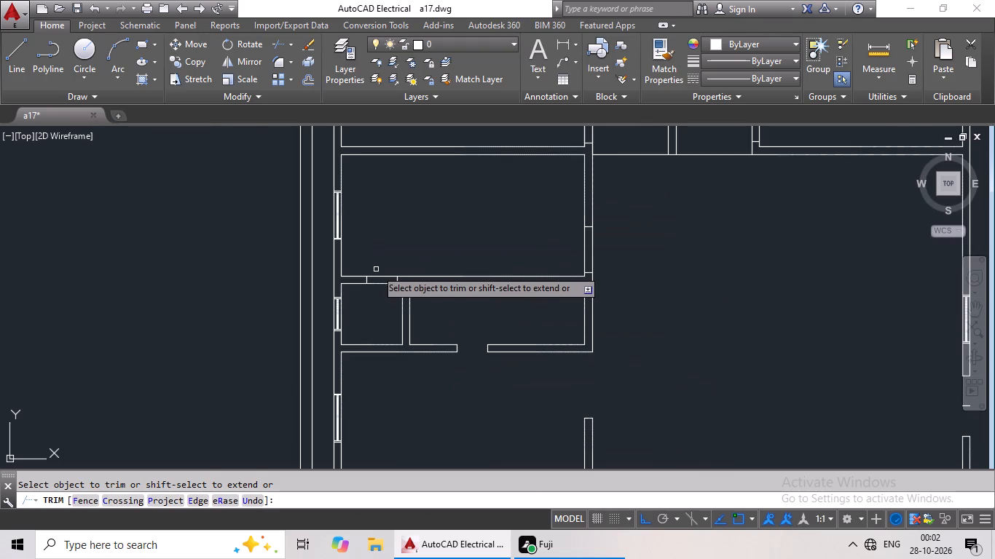
scroll(385, 269, up, 3)
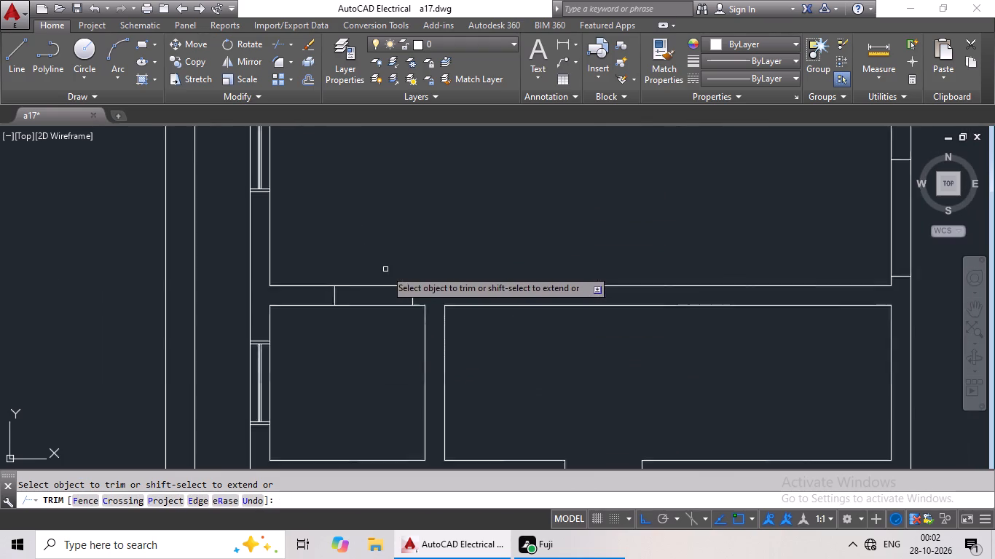
drag(391, 266, 346, 349)
click(346, 349)
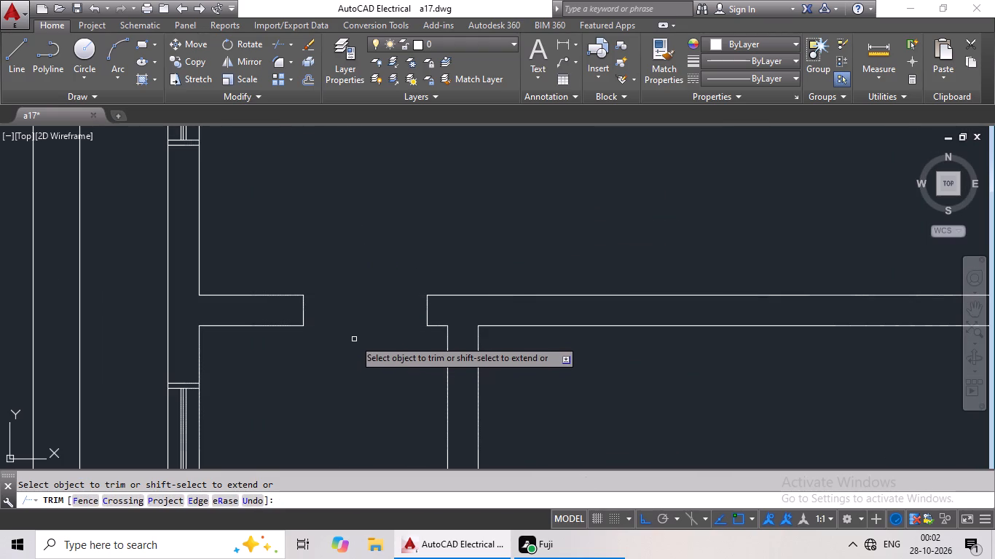
Trim the wall between the central hall and the left room above the narrow rooms, between its jamb lines.
scroll(435, 309, down, 2)
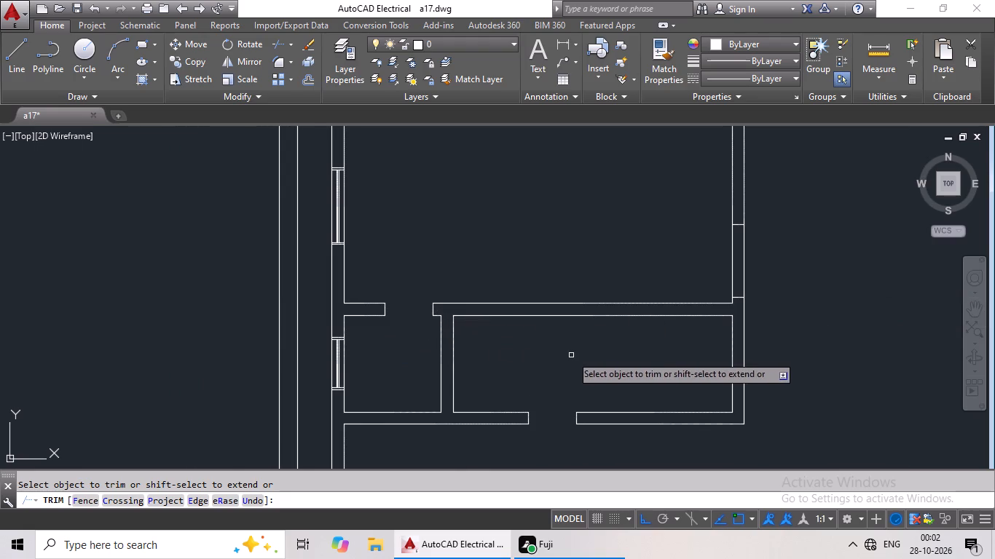
middle_drag(571, 354, 505, 357)
scroll(718, 262, up, 1)
drag(771, 231, 540, 277)
click(540, 277)
Trim the left wall of the room at the hall's upper right between its jamb lines to open its doorway.
scroll(669, 272, down, 2)
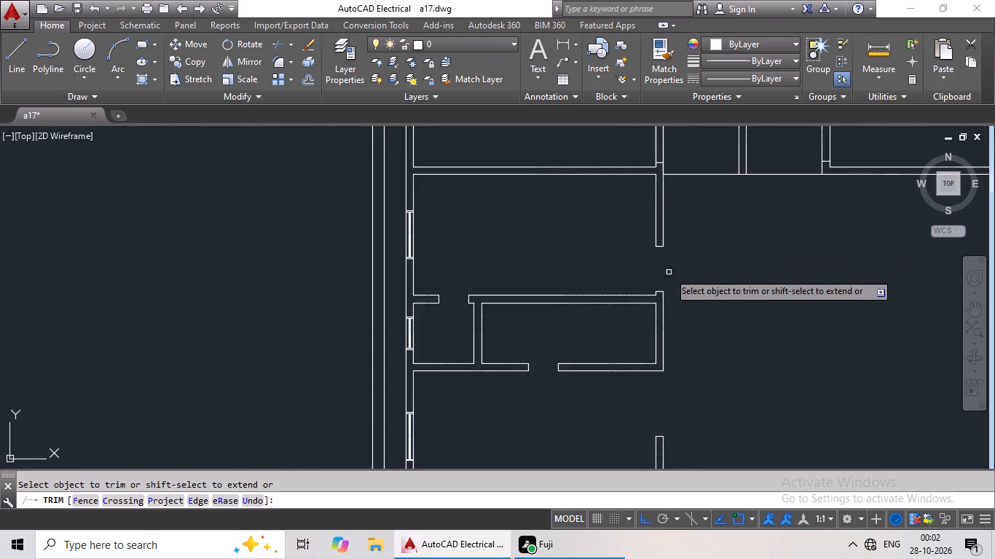
middle_drag(704, 274, 493, 277)
scroll(605, 256, down, 1)
middle_drag(628, 272, 602, 319)
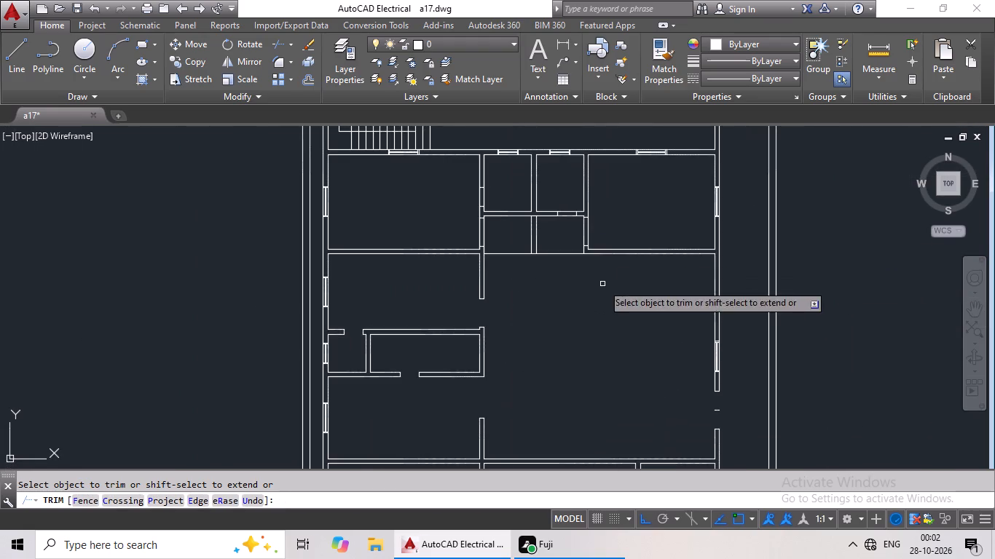
middle_drag(605, 270, 578, 327)
scroll(612, 281, up, 1)
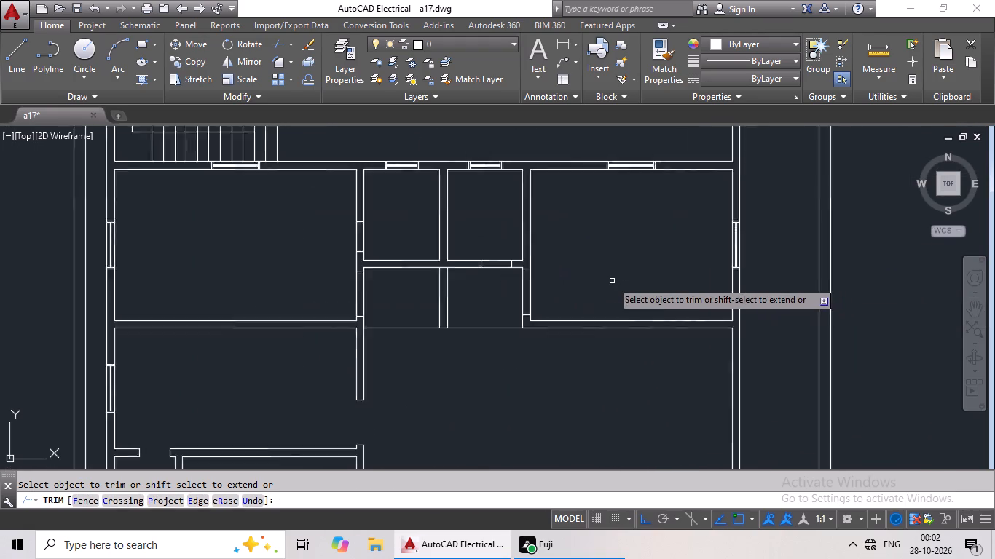
scroll(612, 281, up, 1)
drag(611, 277, 471, 306)
click(449, 307)
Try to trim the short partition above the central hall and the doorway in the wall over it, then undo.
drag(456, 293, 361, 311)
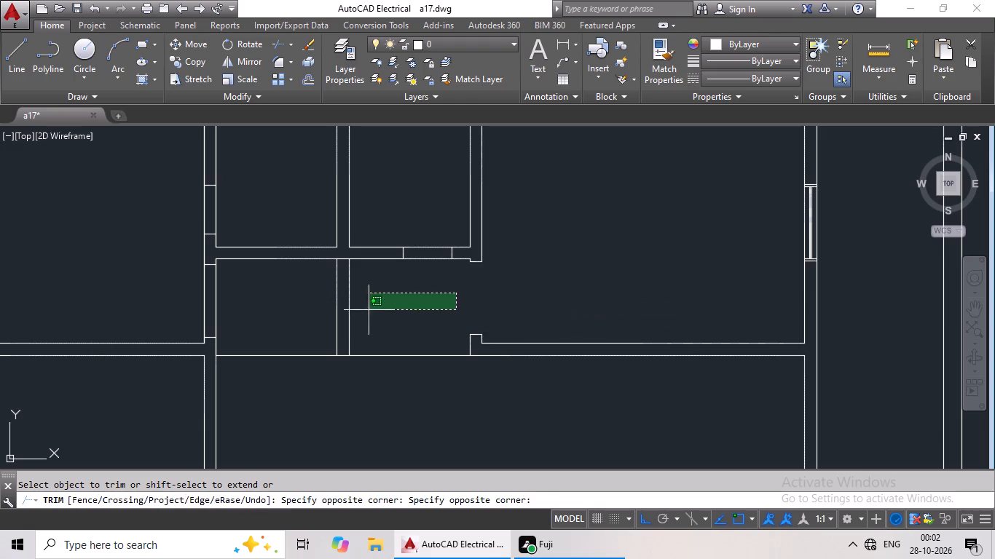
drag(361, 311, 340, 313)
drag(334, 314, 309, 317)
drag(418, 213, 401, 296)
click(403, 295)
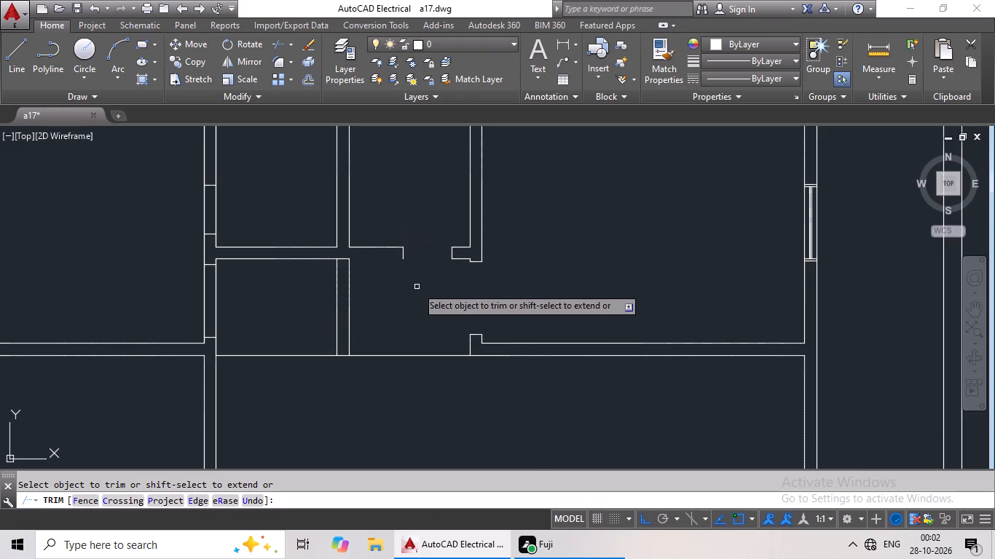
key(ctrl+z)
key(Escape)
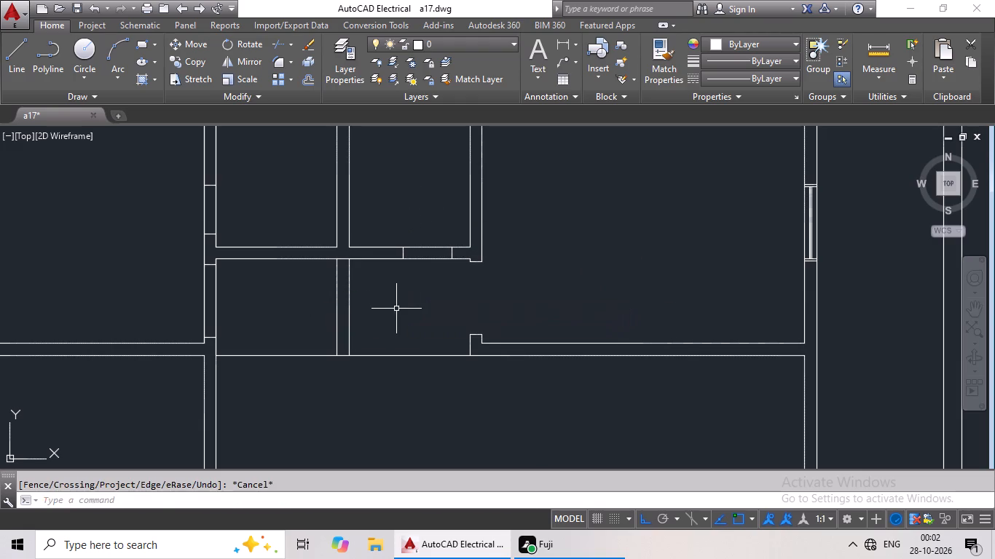
Erase both lines of the short partition dividing the two small spaces just above the central hall.
drag(396, 292, 315, 303)
key(Delete)
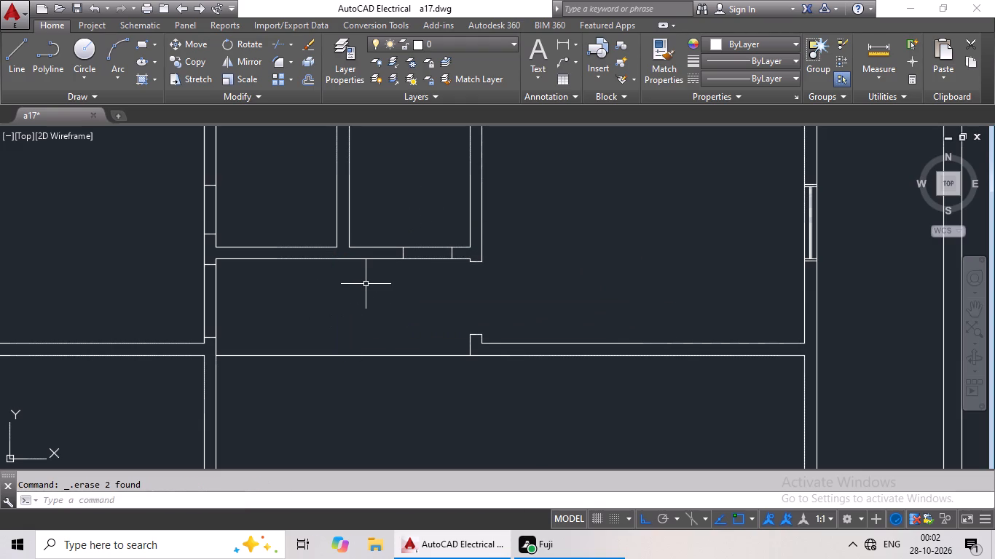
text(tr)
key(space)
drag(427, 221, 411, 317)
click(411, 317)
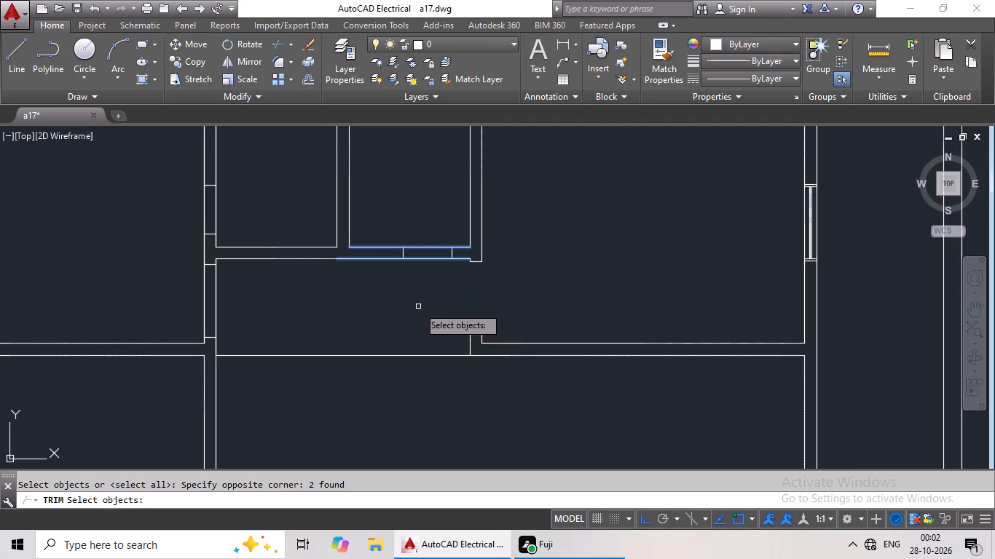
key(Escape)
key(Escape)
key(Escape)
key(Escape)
Trim the lower wall of the right-hand small upper room between its jamb lines to open its doorway.
key(t)
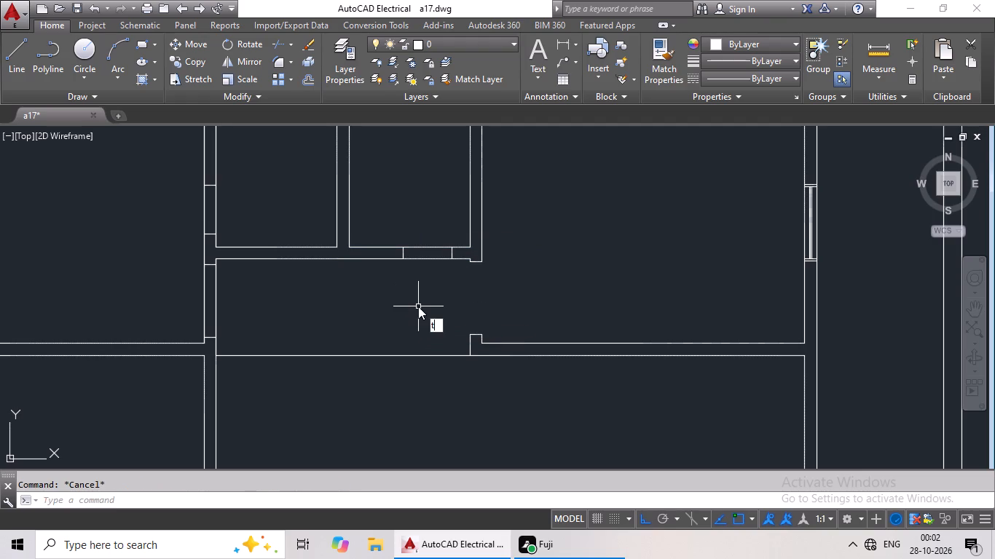
key(r)
key(space)
key(space)
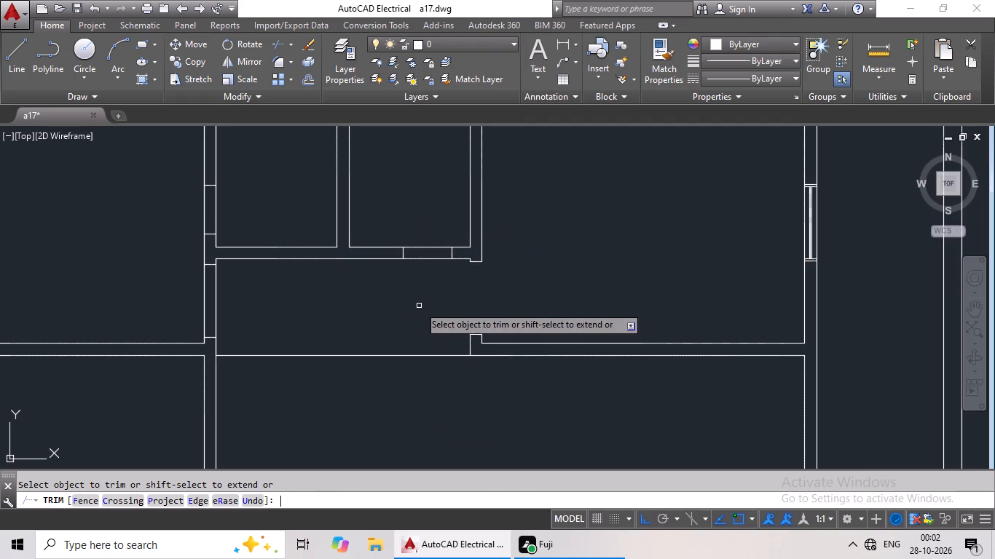
drag(438, 234, 407, 294)
click(407, 294)
Trim the upper left room's right wall at both pairs of jamb lines to open its two doorways.
drag(350, 286, 195, 317)
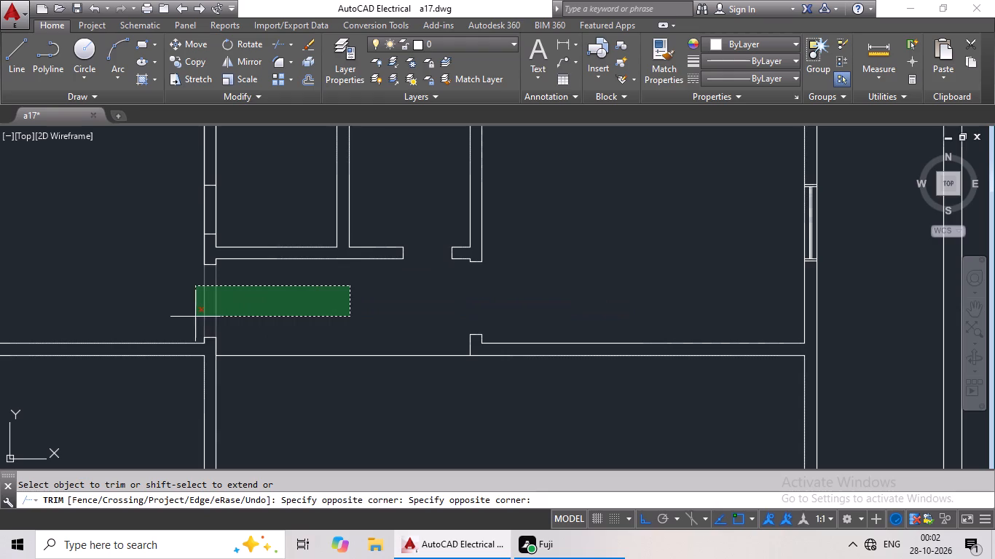
drag(195, 317, 184, 317)
drag(264, 202, 179, 214)
click(179, 214)
Trim the right outer wall of the hall above the staircase between all three jamb lines, on both sides of the middle one.
scroll(274, 253, down, 2)
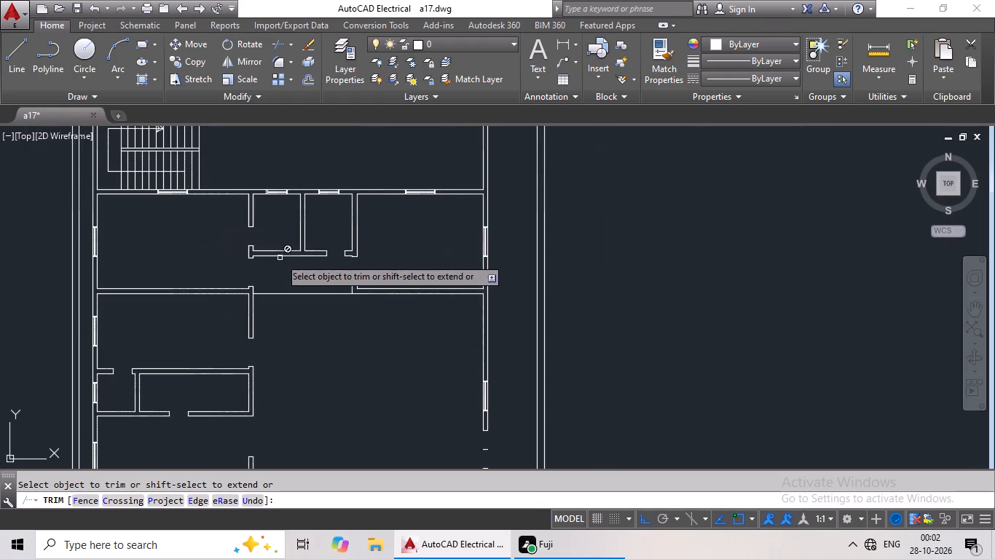
middle_drag(199, 238, 272, 220)
middle_drag(255, 226, 236, 275)
middle_drag(326, 236, 329, 352)
middle_drag(390, 288, 385, 333)
middle_drag(379, 254, 323, 330)
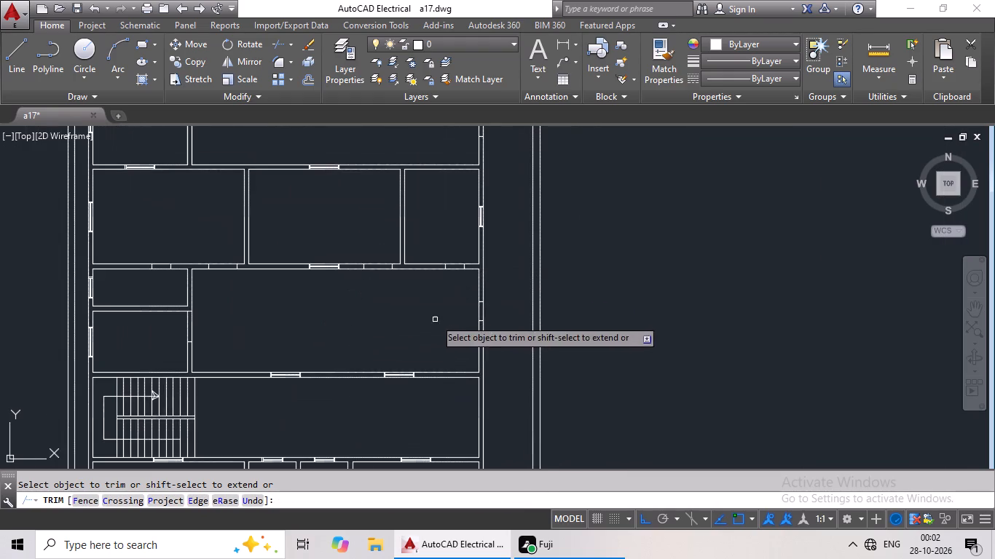
scroll(485, 312, up, 4)
drag(532, 290, 412, 323)
scroll(511, 301, down, 1)
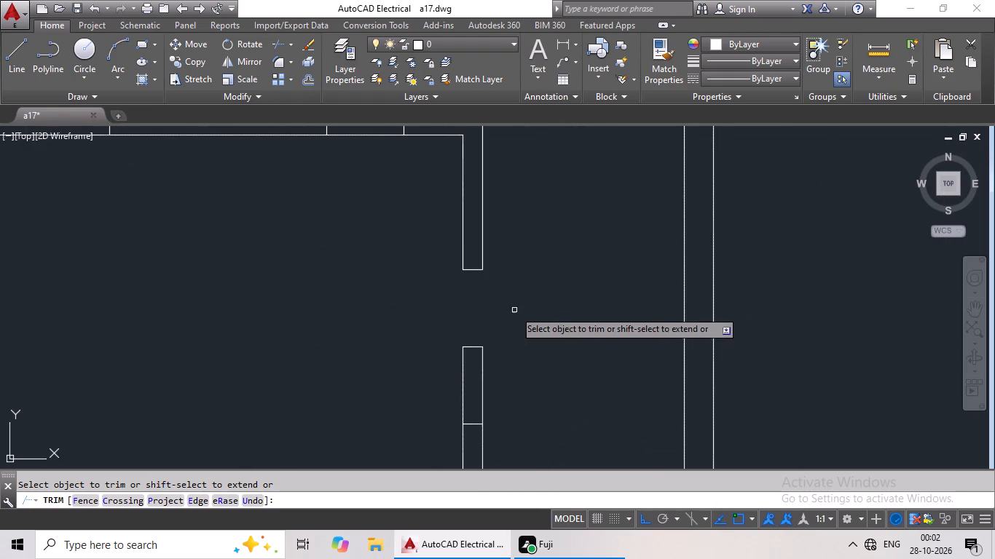
drag(557, 350, 444, 388)
click(444, 388)
Trim that hall's upper wall between the jamb lines to open the doorways of the right and middle rooms above.
middle_drag(383, 250, 442, 386)
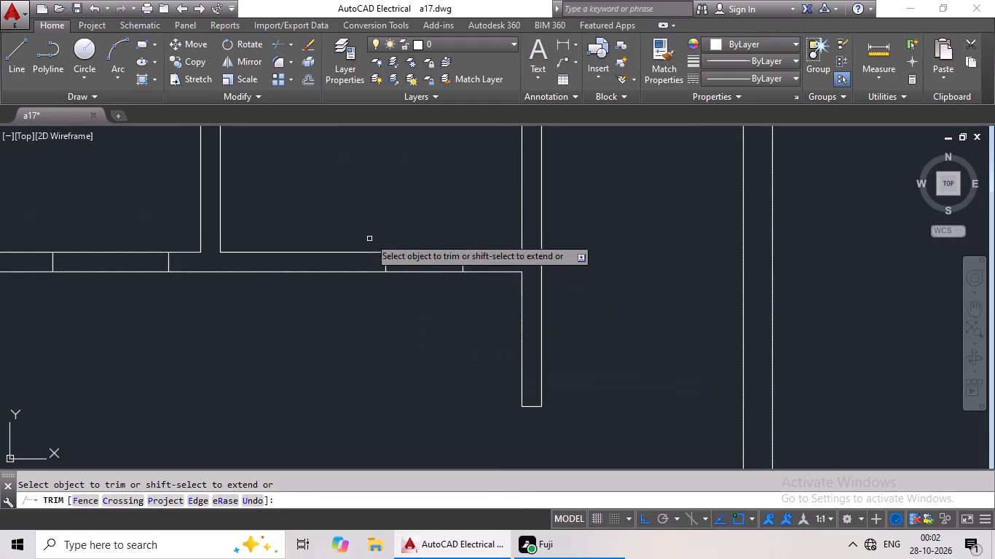
drag(386, 205, 431, 298)
middle_drag(325, 305, 532, 302)
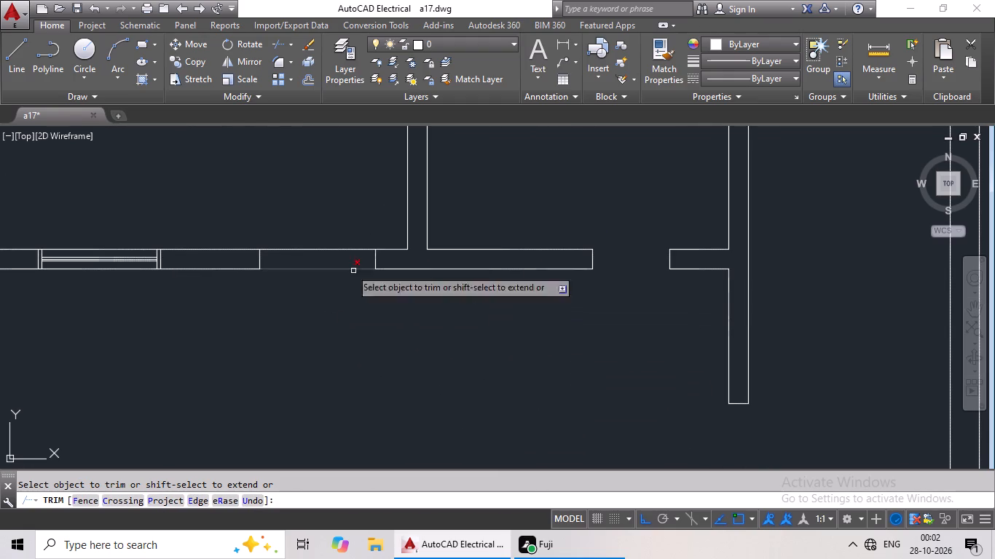
drag(348, 223, 299, 306)
drag(299, 306, 318, 305)
Trim the right wall of the small room just above the staircase, from its jamb line upward, to open its doorway.
scroll(347, 305, down, 2)
middle_drag(343, 326, 480, 299)
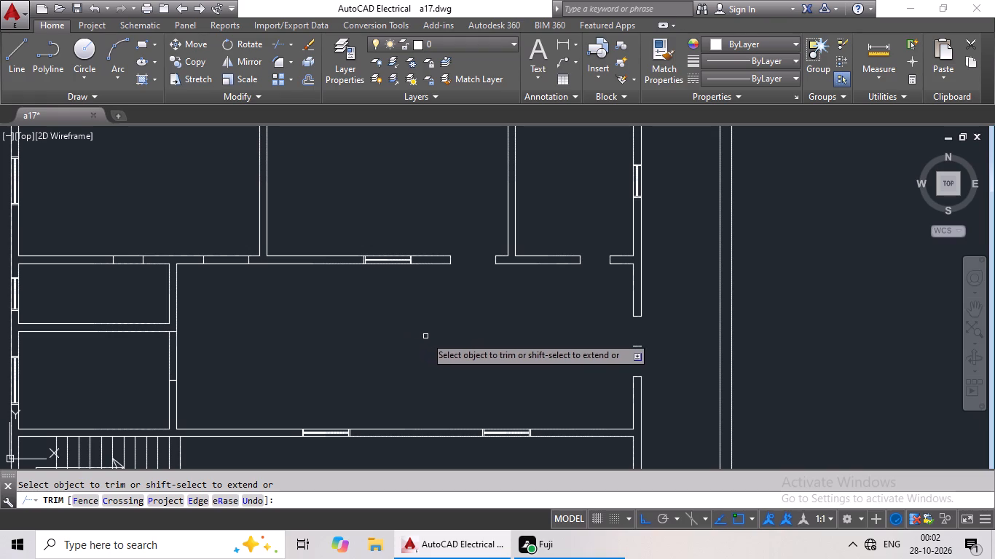
middle_drag(334, 314, 484, 315)
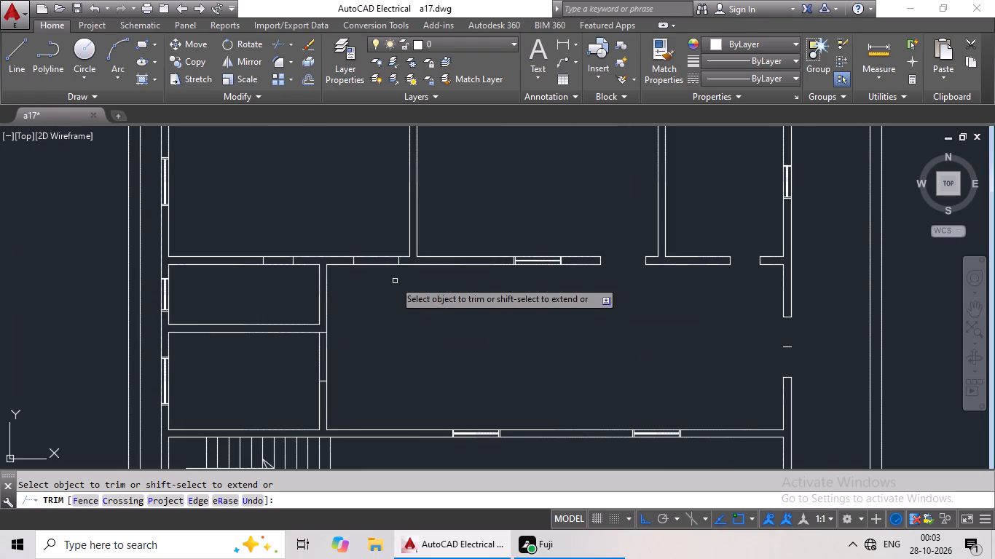
scroll(387, 247, up, 2)
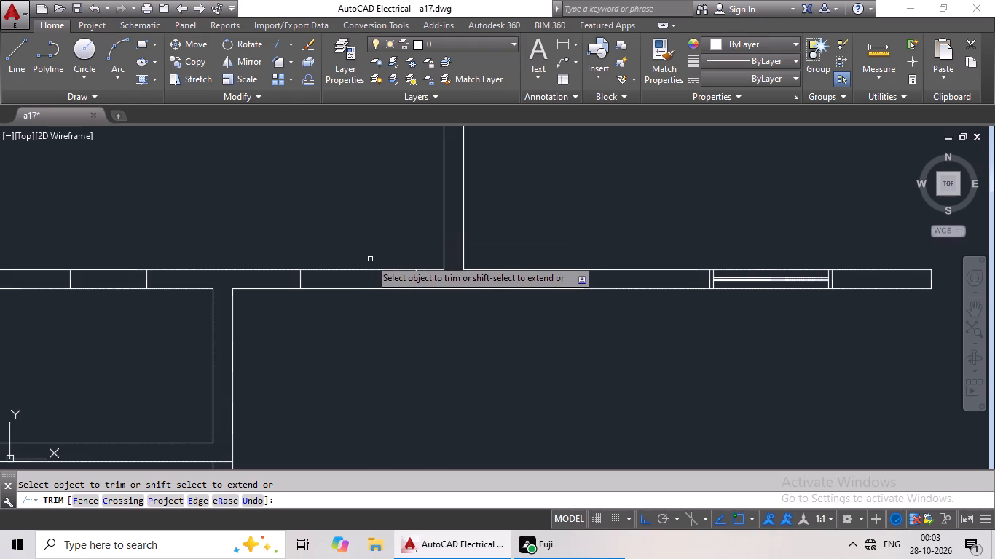
scroll(370, 259, down, 1)
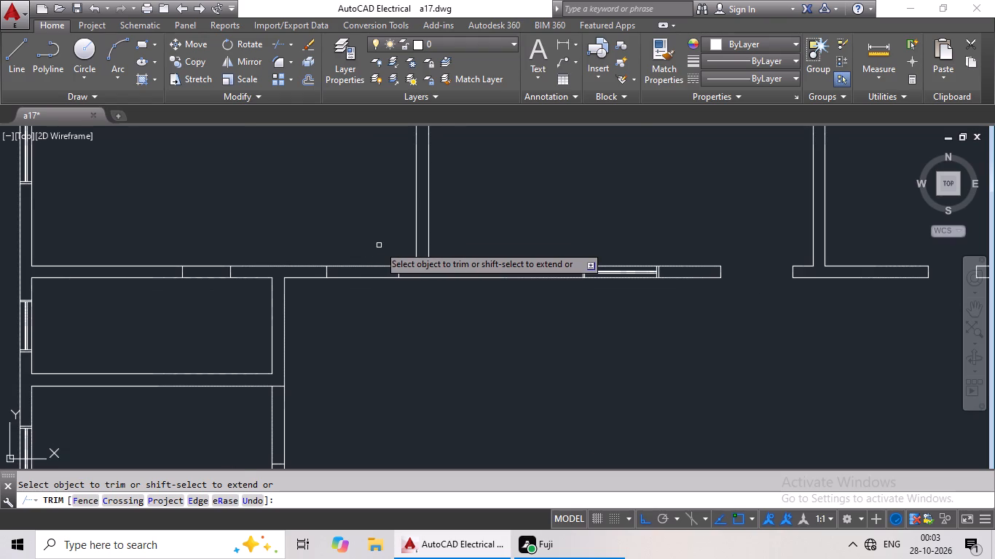
scroll(379, 245, down, 2)
scroll(346, 306, up, 1)
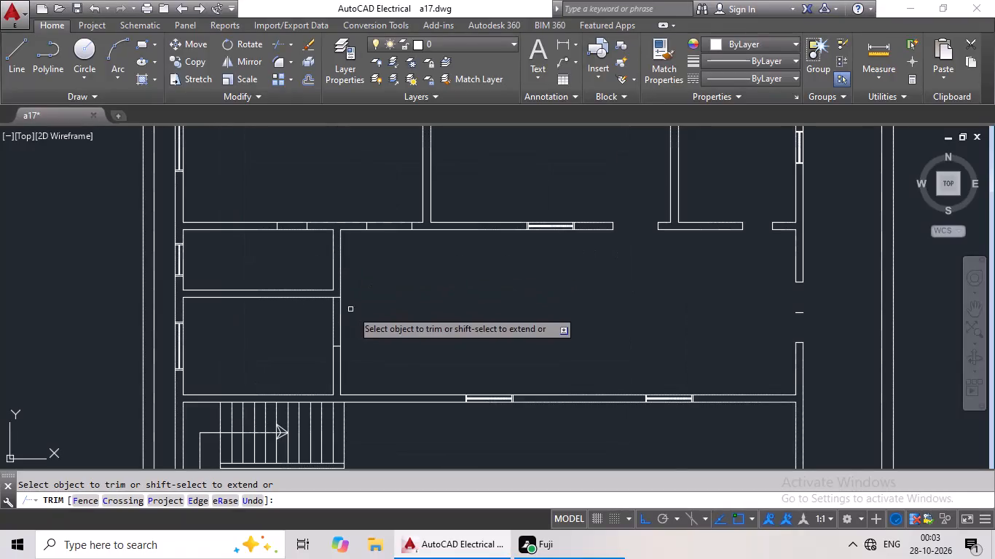
drag(430, 318, 314, 330)
Trim the wall below the large left room at both pairs of jamb lines to open its two doorways.
drag(401, 191, 392, 213)
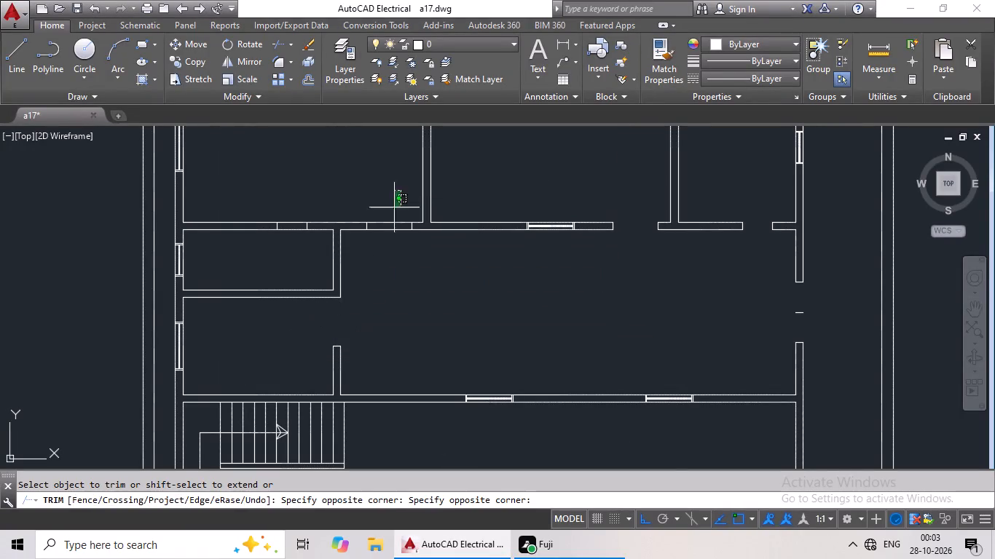
drag(392, 213, 379, 249)
click(379, 249)
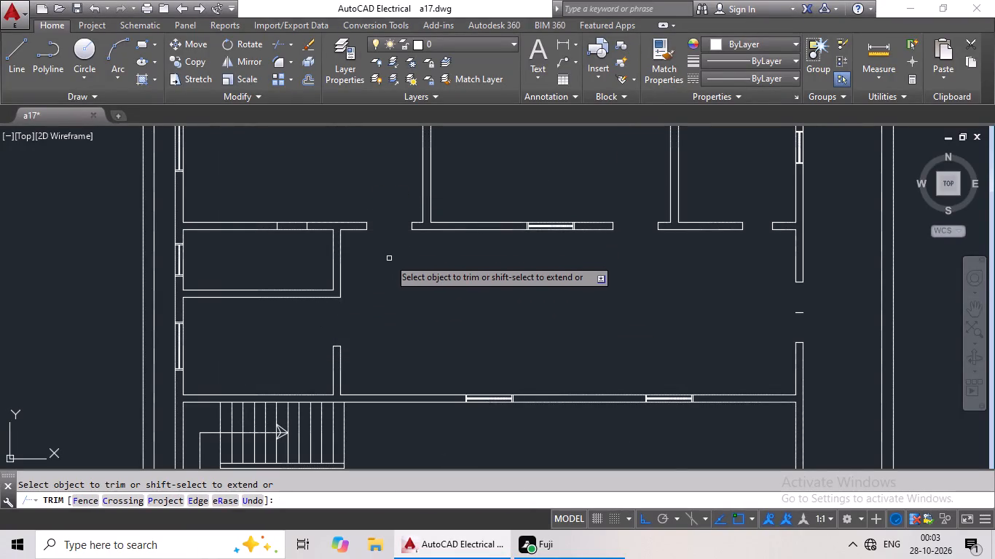
scroll(302, 220, up, 2)
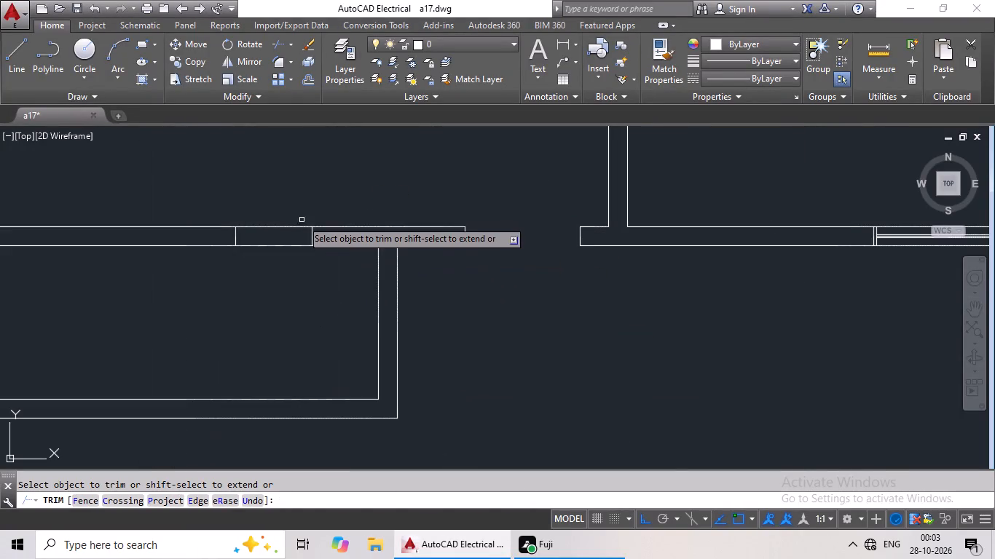
drag(302, 202, 275, 261)
click(275, 261)
Trim the upper hall's right outer wall between its three jamb lines, on both sides of the middle one.
scroll(413, 260, down, 4)
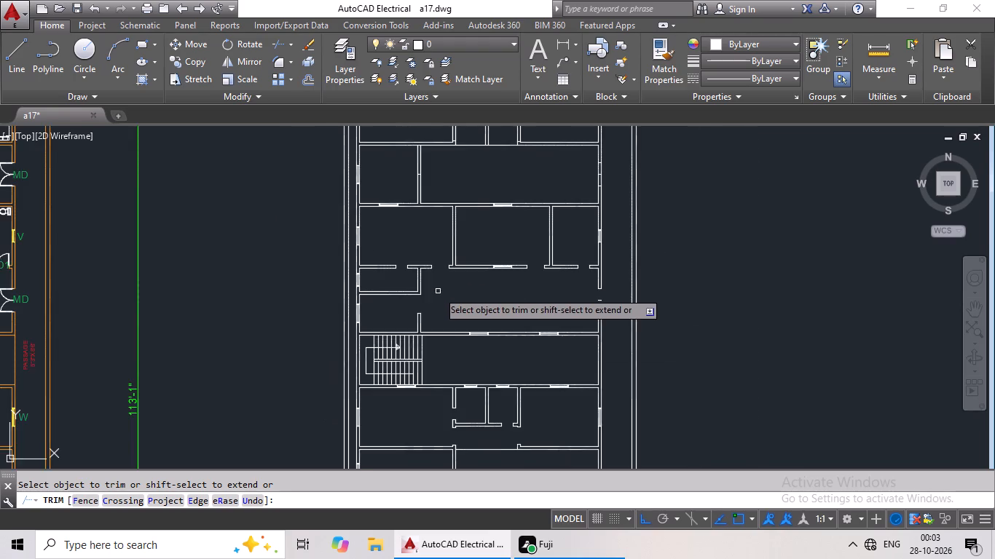
middle_drag(438, 291, 457, 267)
middle_drag(461, 272, 365, 362)
middle_drag(418, 288, 385, 335)
middle_click(385, 335)
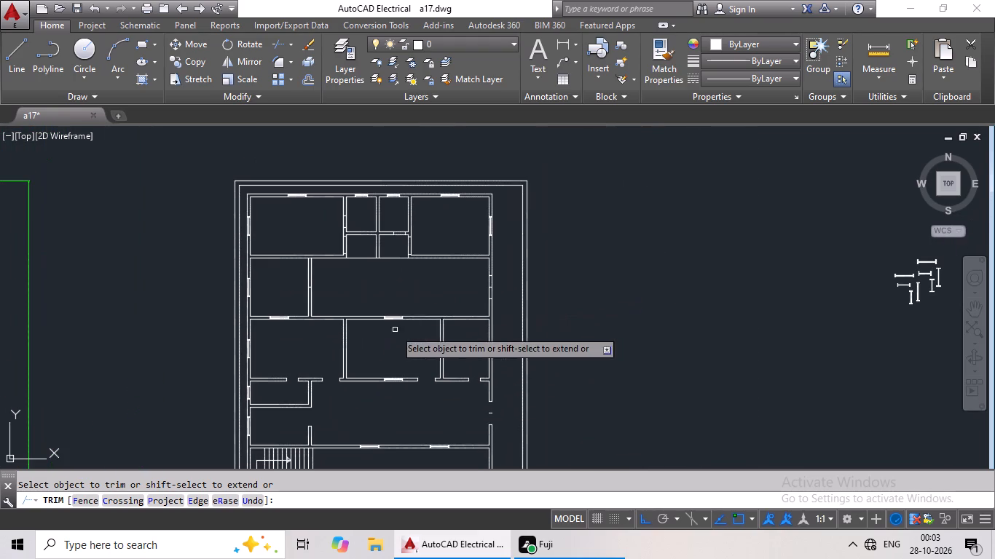
scroll(496, 292, up, 5)
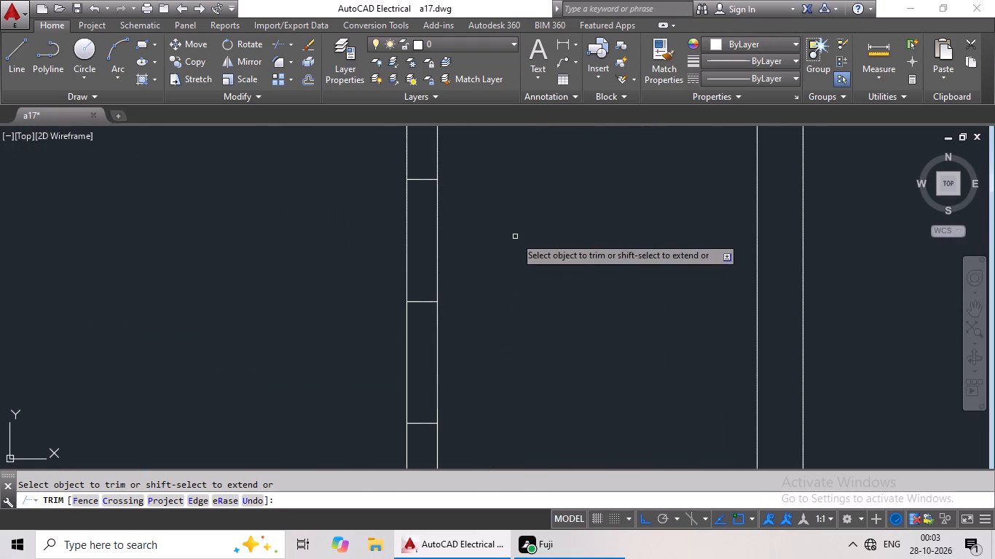
drag(515, 236, 369, 250)
click(369, 250)
drag(481, 323, 367, 332)
click(367, 332)
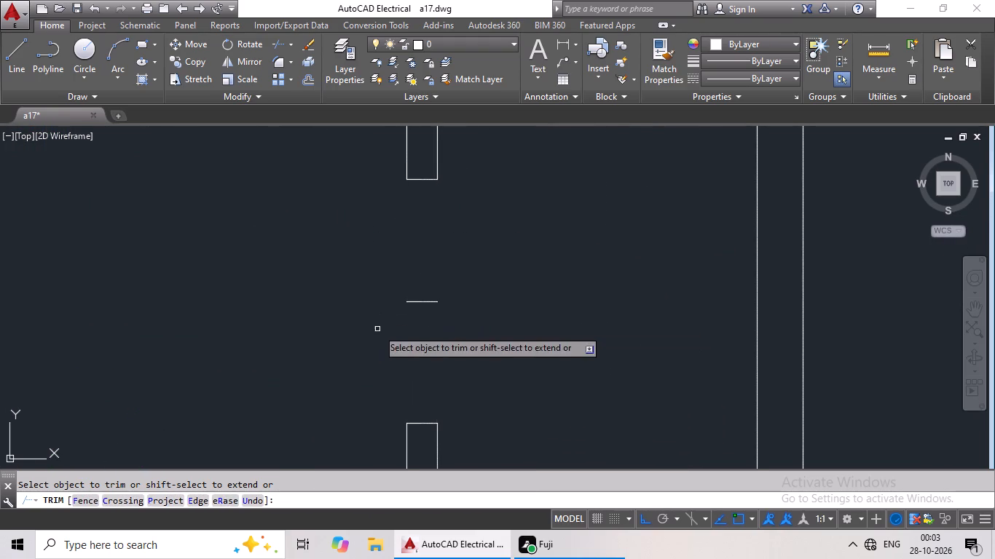
Trim both lines of the upper hall's left partition from the jamb line up to the hall's upper wall.
scroll(377, 329, down, 2)
middle_drag(317, 328, 493, 312)
middle_drag(247, 322, 478, 319)
middle_drag(283, 326, 481, 325)
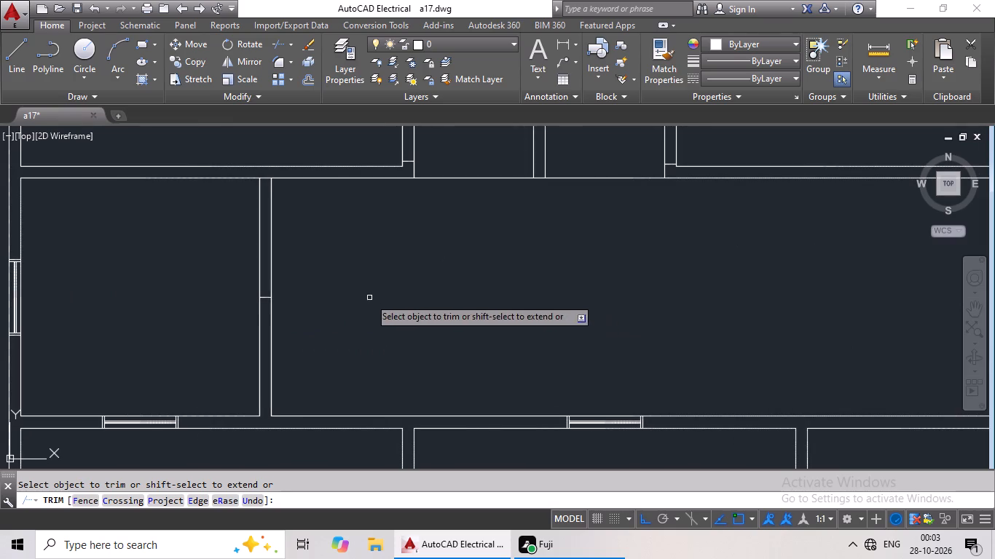
drag(386, 306, 390, 292)
drag(388, 262, 421, 261)
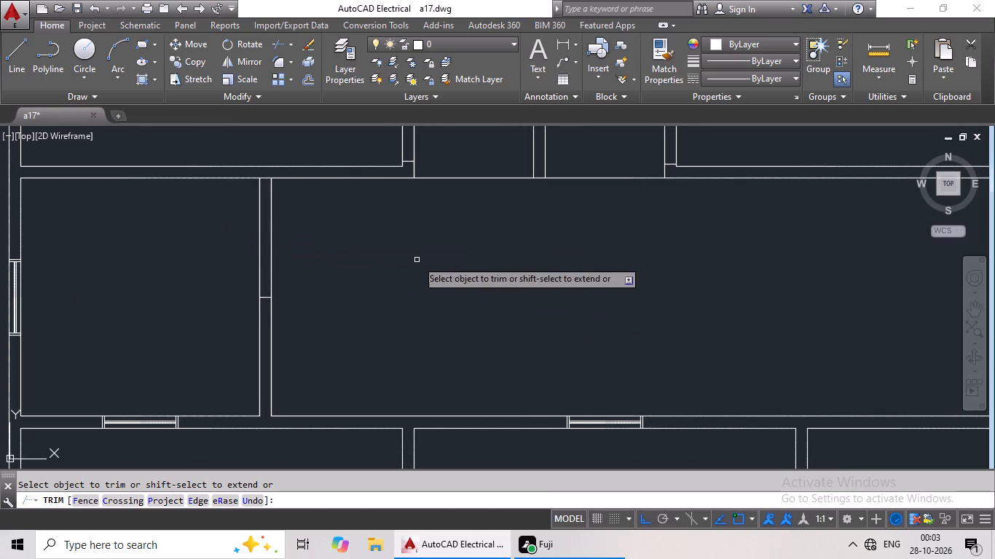
drag(421, 261, 424, 261)
drag(425, 261, 212, 268)
click(269, 277)
drag(226, 266, 192, 265)
drag(268, 249, 328, 247)
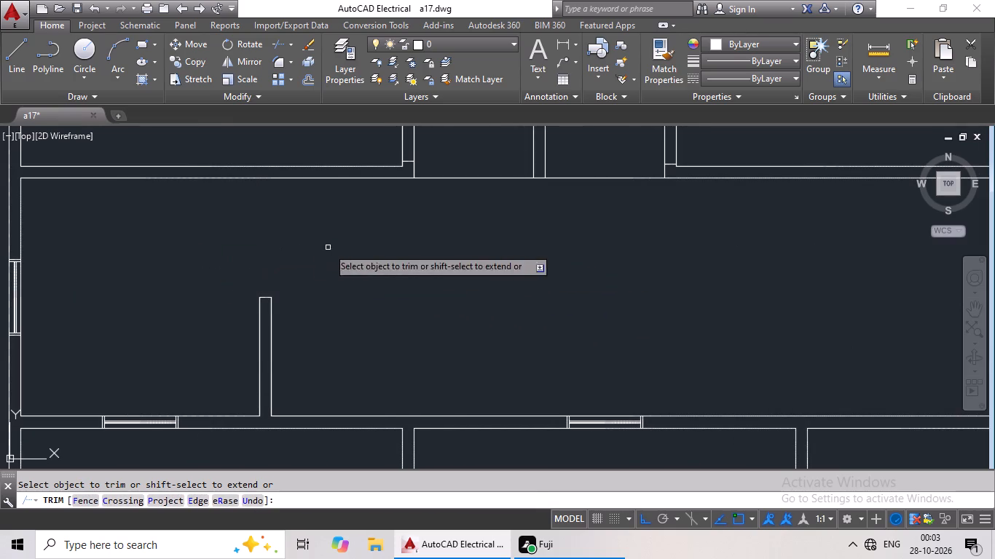
drag(328, 247, 369, 253)
Extend the lower wall line beneath the two small top rooms across the head of the short partition.
scroll(387, 260, down, 2)
middle_drag(399, 245, 371, 306)
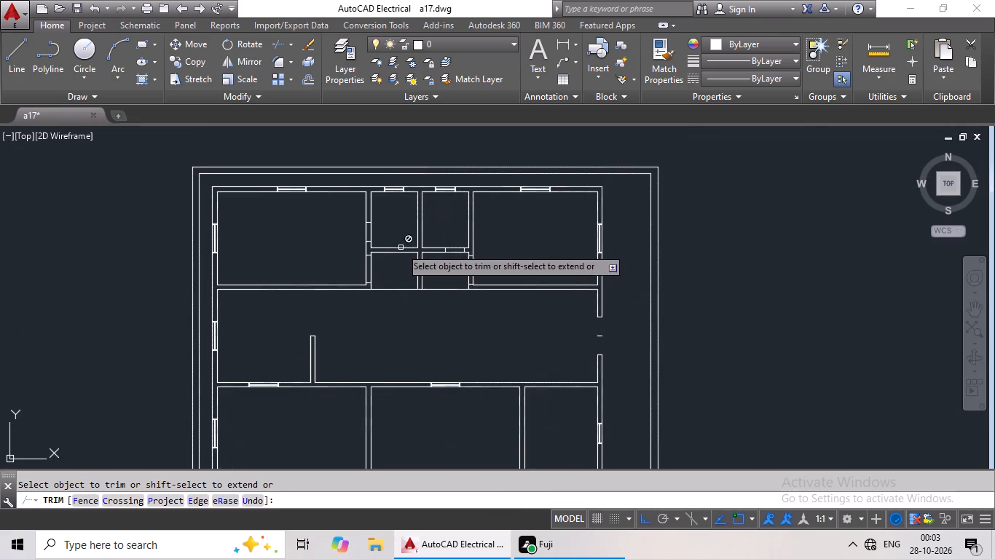
scroll(401, 247, up, 3)
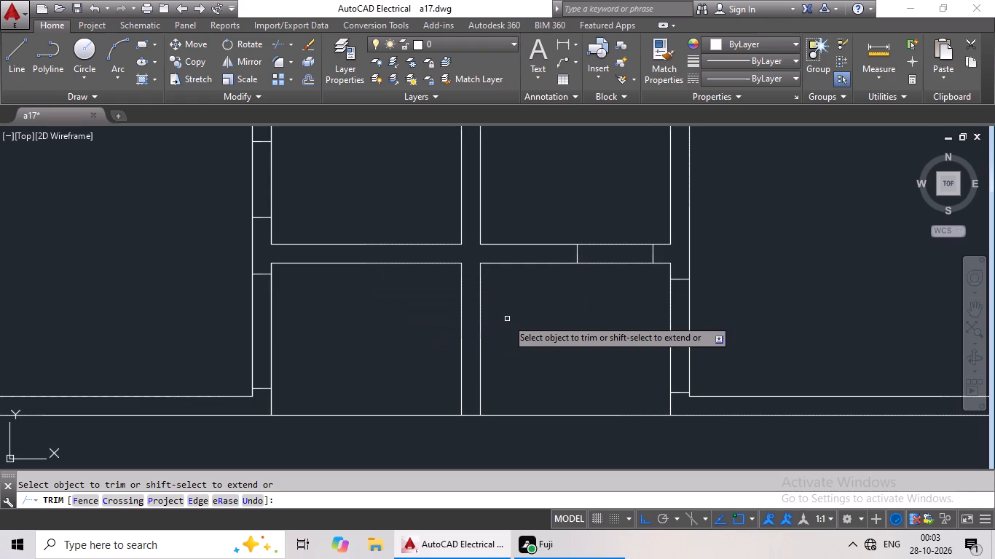
key(Escape)
key(Escape)
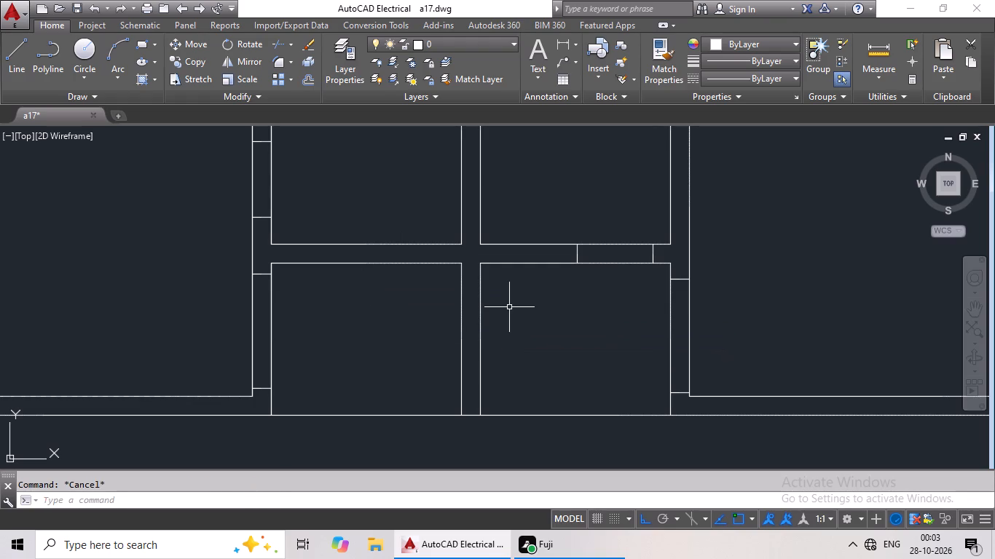
key(e)
text(x)
key(space)
key(space)
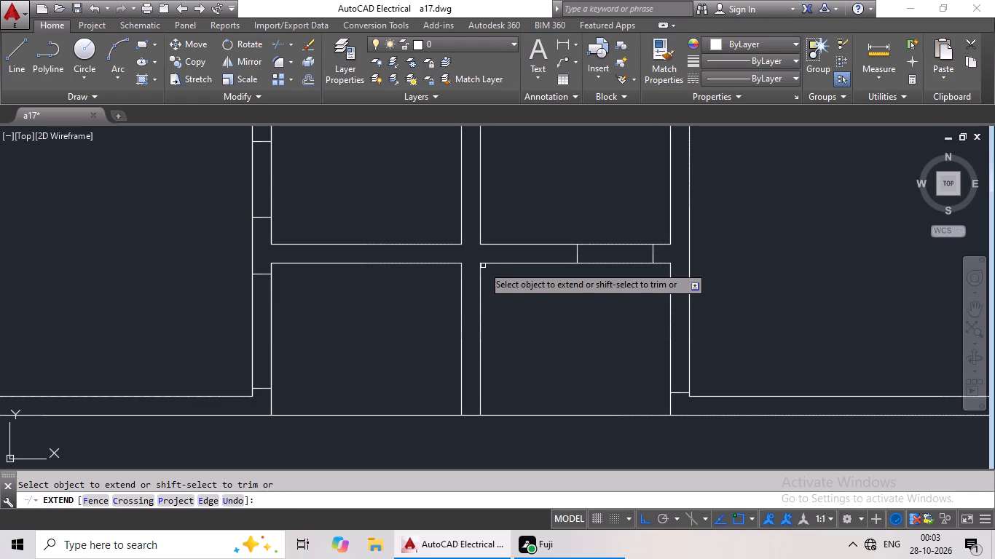
click(495, 262)
key(Escape)
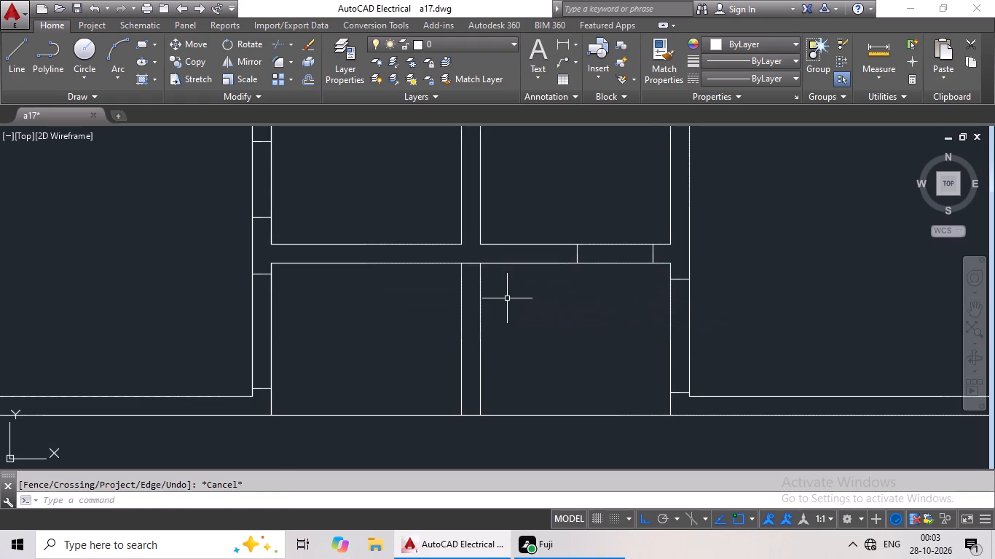
key(Escape)
key(Escape)
Erase both lines of the short partition dividing the two spaces below the small top rooms.
drag(528, 308, 433, 343)
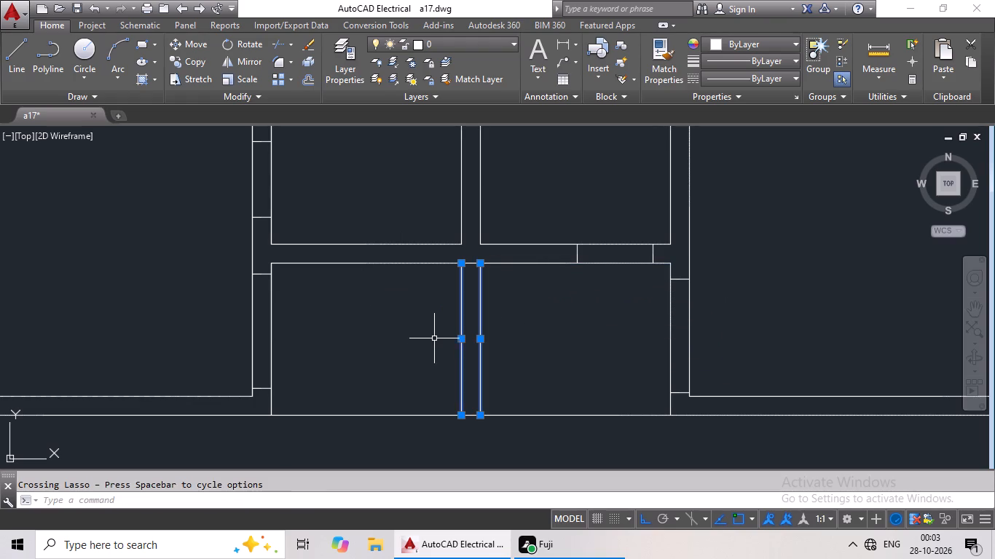
key(Delete)
Trim the walls between the jamb lines at the three doorways around the merged space below the small top rooms.
text(tr)
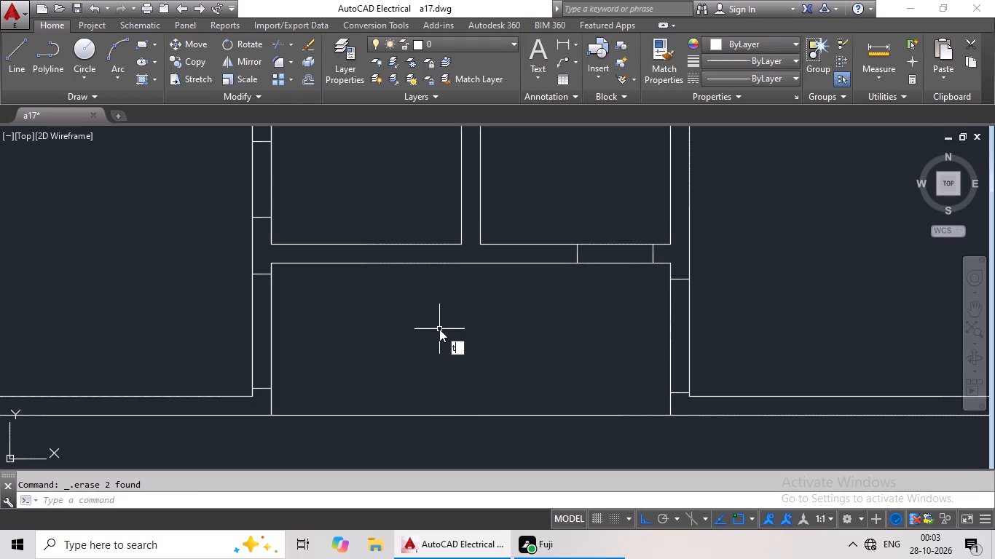
key(space)
key(space)
drag(350, 318, 224, 338)
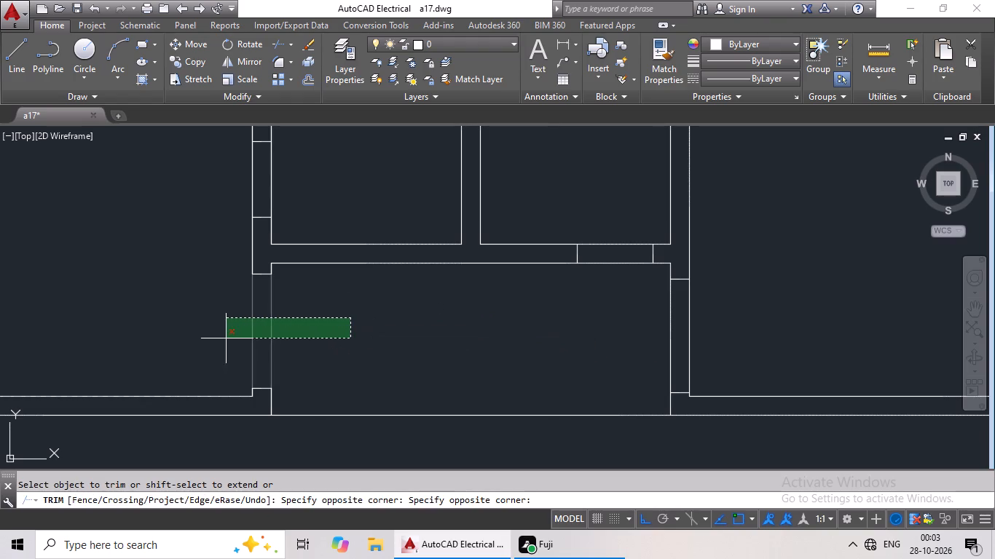
drag(224, 338, 224, 340)
drag(598, 218, 601, 299)
click(601, 299)
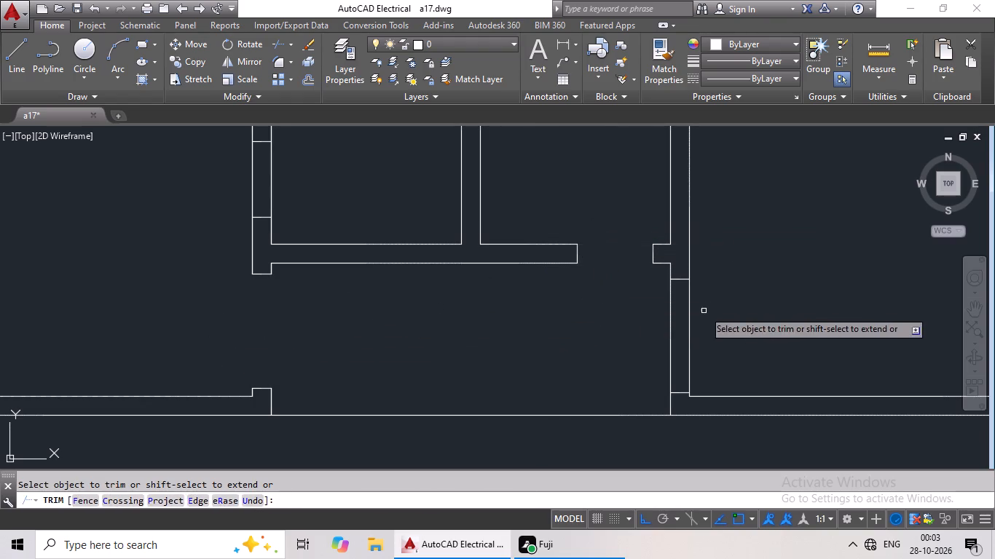
drag(734, 301, 636, 345)
click(635, 345)
Trim the top left room's right wall between its upper pair of jamb lines to open the small room's doorway.
drag(334, 184, 222, 179)
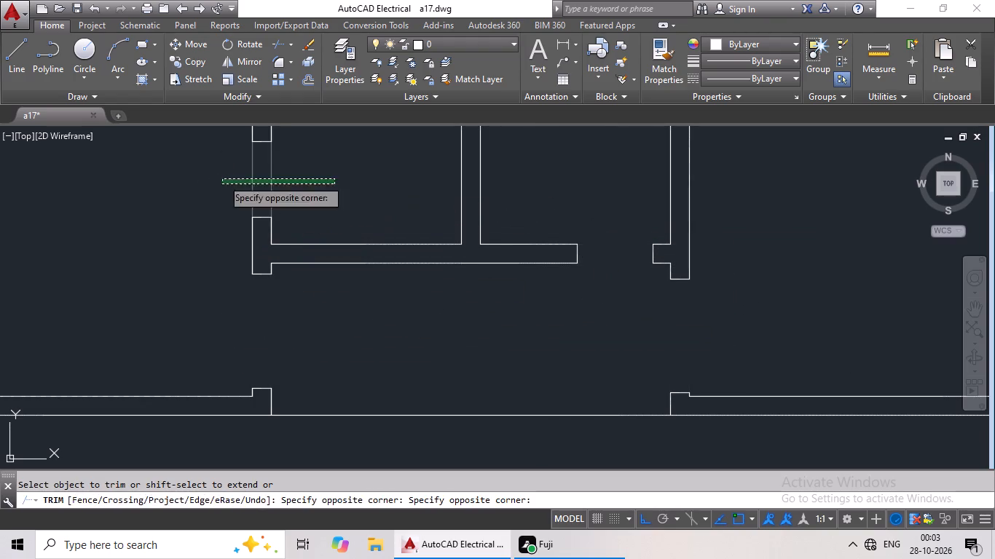
click(222, 179)
scroll(304, 264, down, 2)
middle_drag(307, 282, 320, 333)
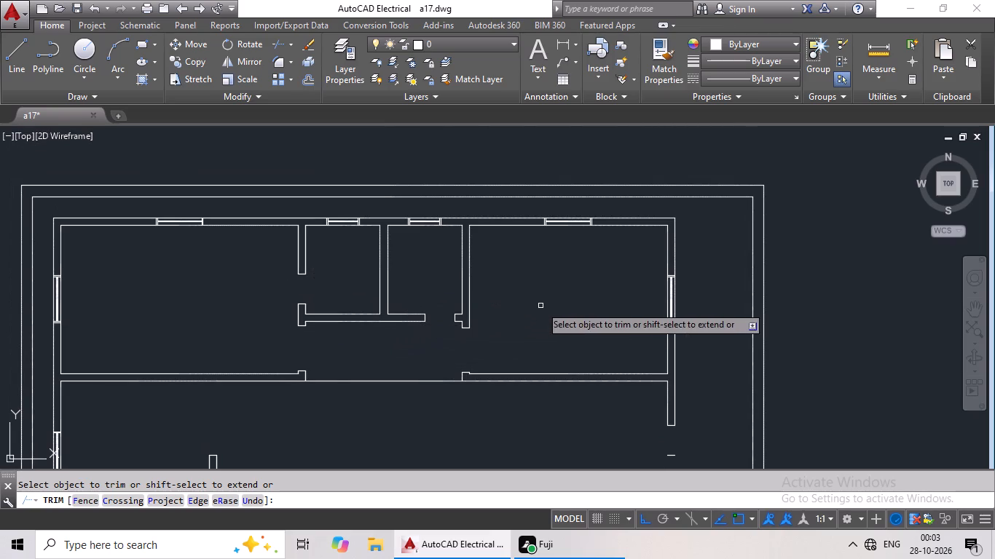
key(Escape)
key(Escape)
Select the outer double boundary lines at the plan's upper right corner and the top right room's exterior walls.
scroll(581, 298, down, 1)
middle_drag(599, 292, 532, 306)
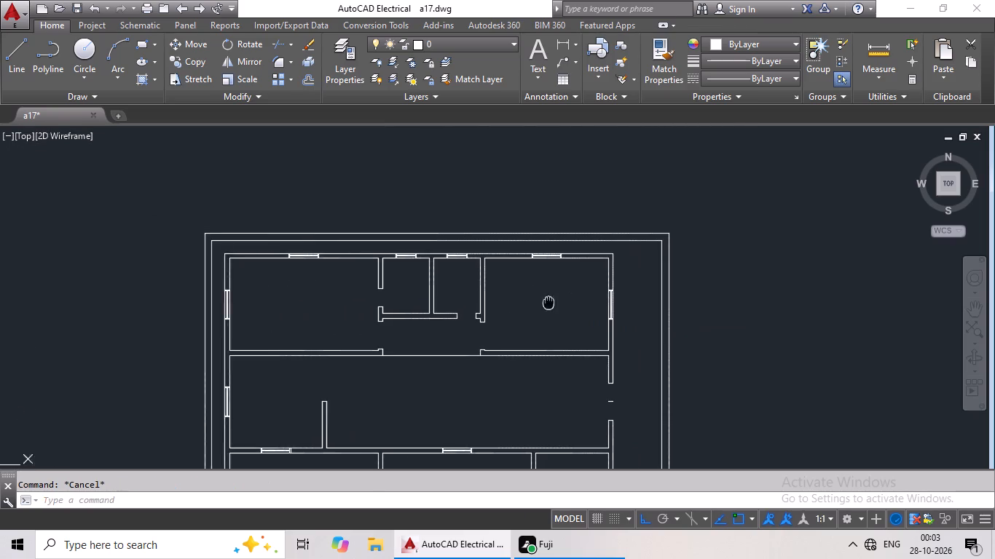
middle_drag(532, 306, 429, 338)
scroll(544, 280, up, 3)
drag(575, 263, 390, 348)
drag(388, 215, 229, 317)
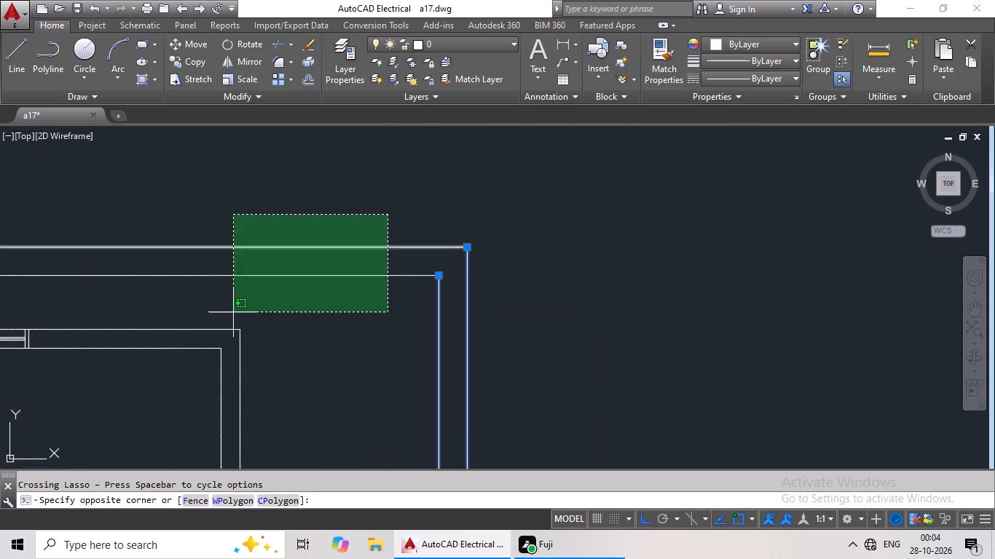
drag(229, 317, 173, 367)
drag(373, 341, 162, 401)
Add the right exterior wall's opening lines and the wall beneath the top right room to the selection.
middle_drag(280, 368, 364, 239)
scroll(412, 255, down, 3)
middle_drag(425, 301, 474, 194)
scroll(440, 323, up, 2)
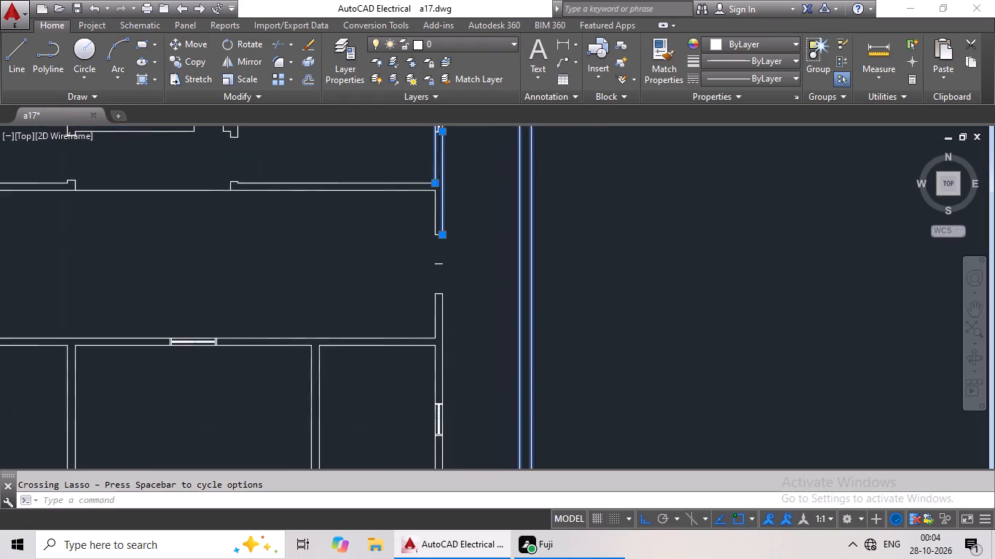
drag(502, 238, 495, 341)
middle_drag(487, 267, 471, 359)
drag(478, 213, 321, 267)
drag(323, 113, 270, 235)
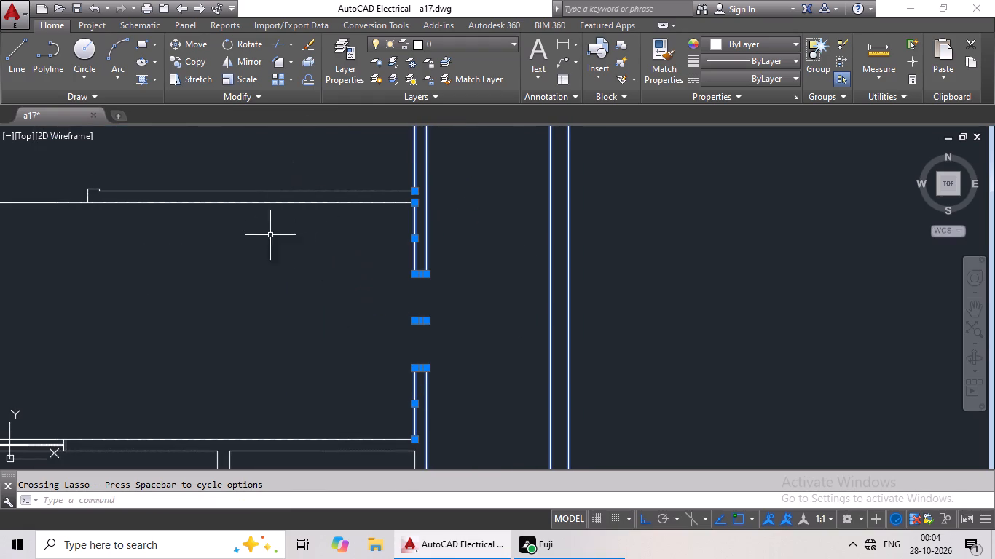
drag(270, 235, 288, 247)
drag(299, 139, 237, 282)
Add all the walls and jamb lines around the small room on the right, below the exterior opening, to the selection.
middle_drag(237, 282, 453, 293)
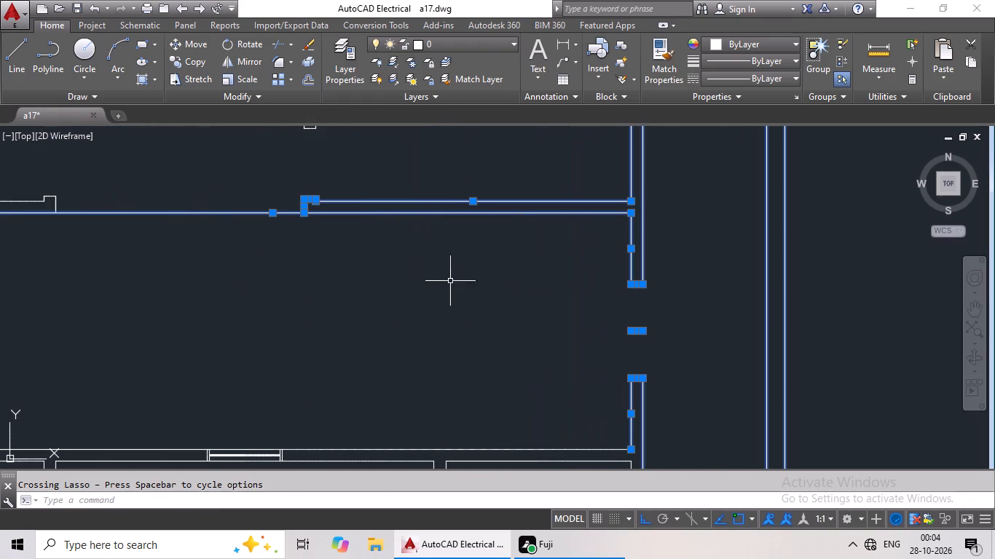
scroll(481, 265, down, 1)
middle_drag(472, 293, 432, 170)
drag(487, 200, 450, 386)
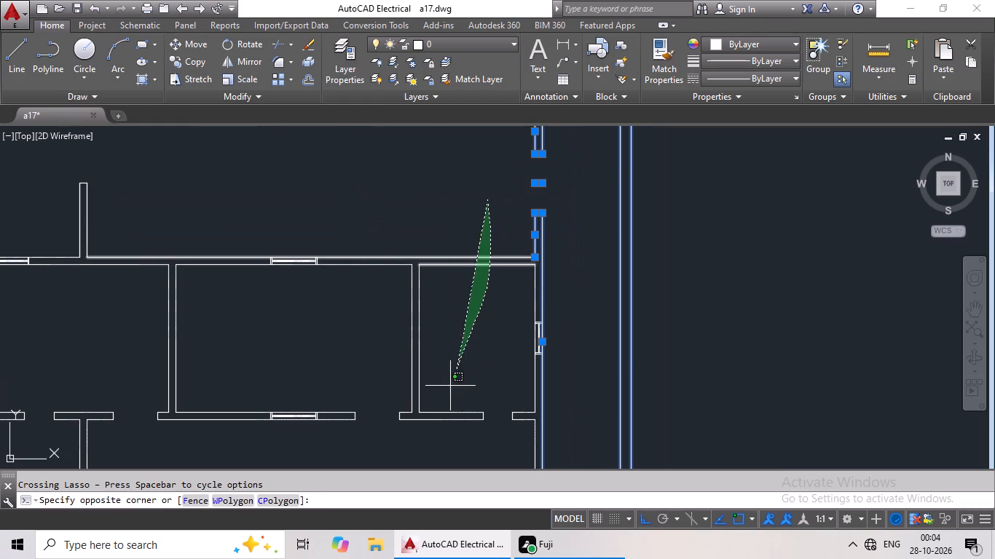
drag(450, 386, 302, 395)
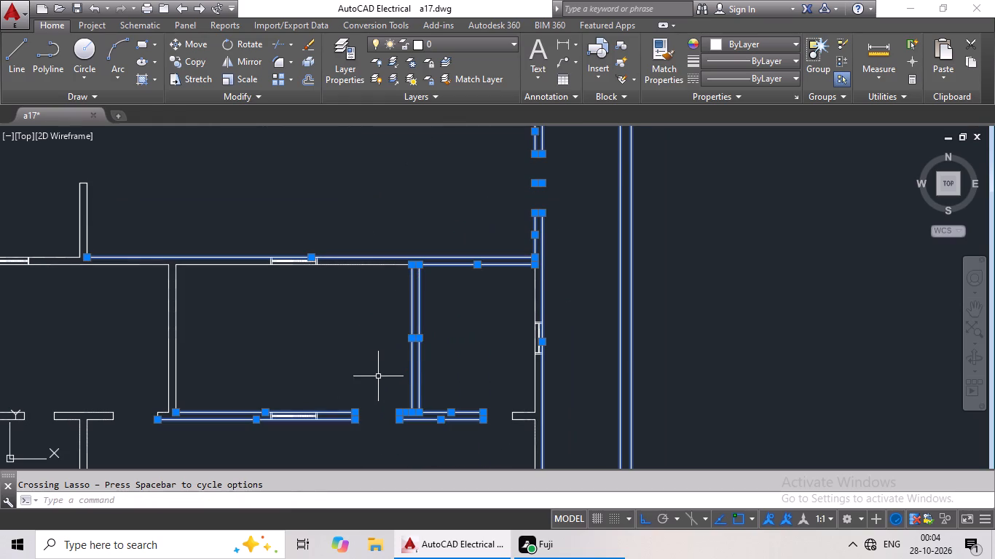
drag(492, 336, 573, 419)
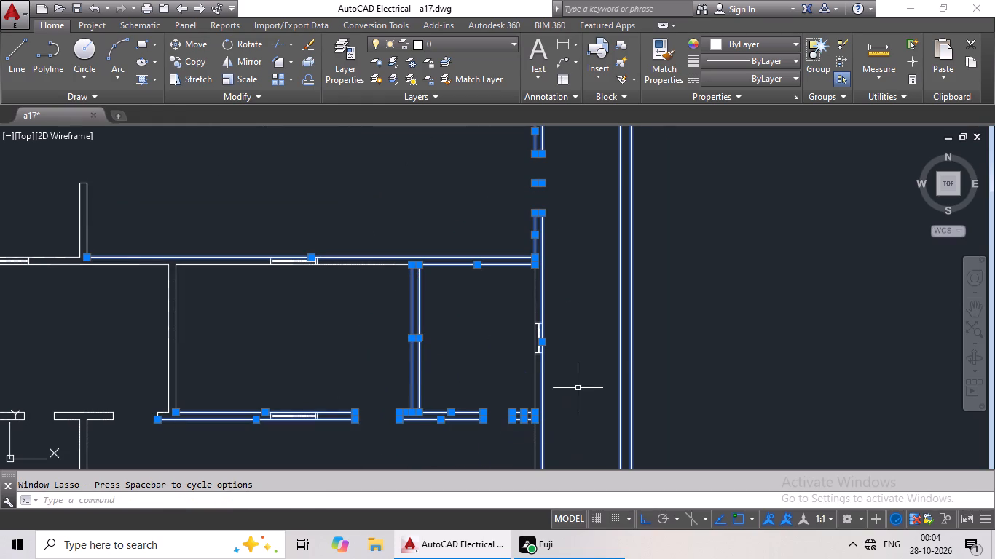
drag(573, 379, 500, 401)
drag(570, 416, 559, 427)
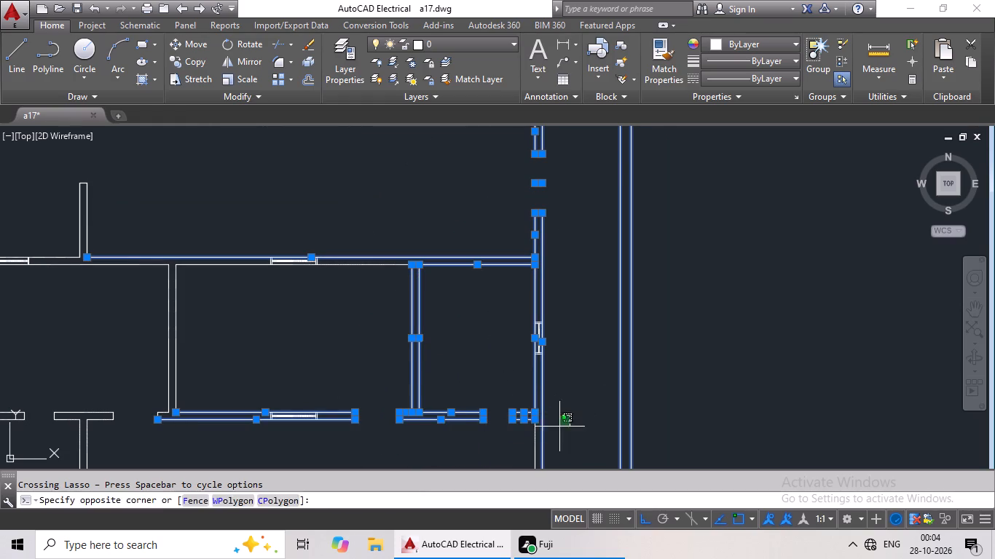
drag(559, 427, 524, 445)
Add the middle room's upper wall line, left partition and lower wall end to the selection.
middle_drag(484, 333, 591, 333)
drag(483, 217, 463, 278)
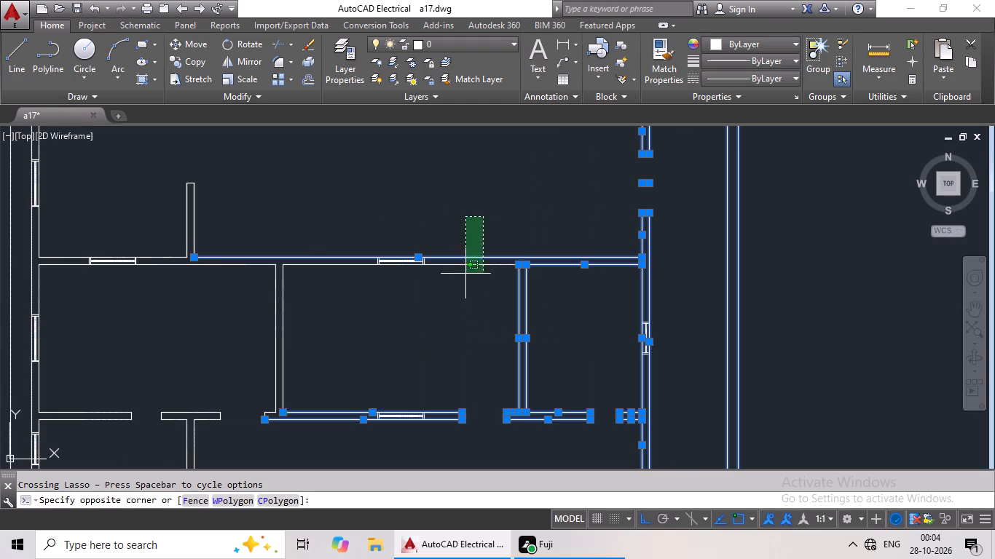
drag(463, 278, 452, 300)
middle_drag(448, 307, 527, 286)
drag(527, 286, 302, 350)
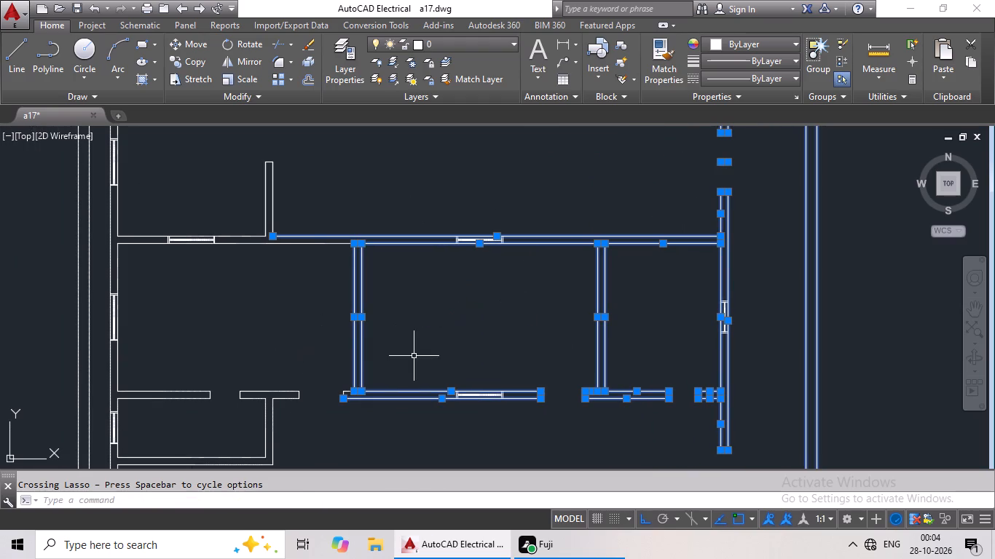
drag(446, 334, 414, 447)
Add the left room's lower wall pieces and the partition and bottom wall of the small room beneath it to the selection.
drag(294, 311, 278, 445)
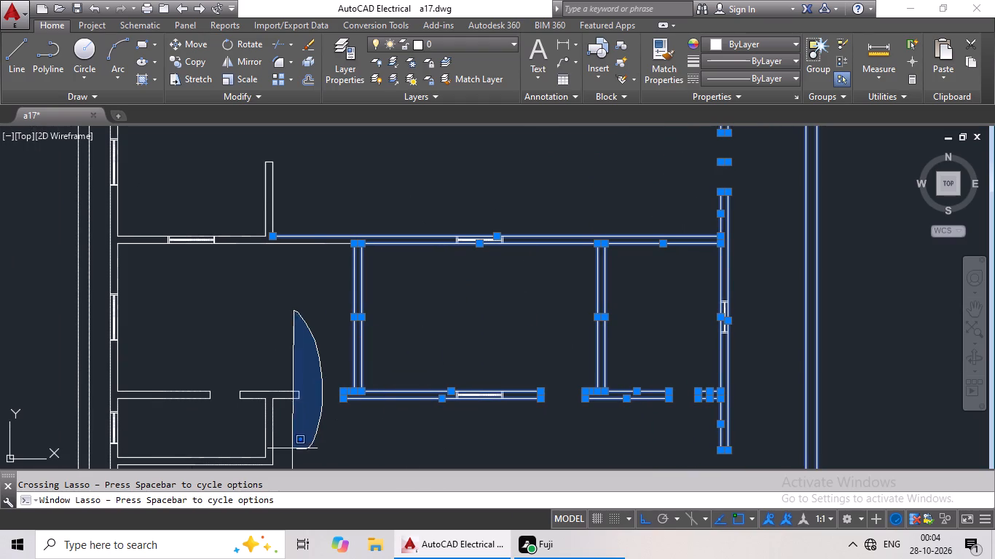
drag(278, 445, 186, 352)
drag(239, 341, 334, 440)
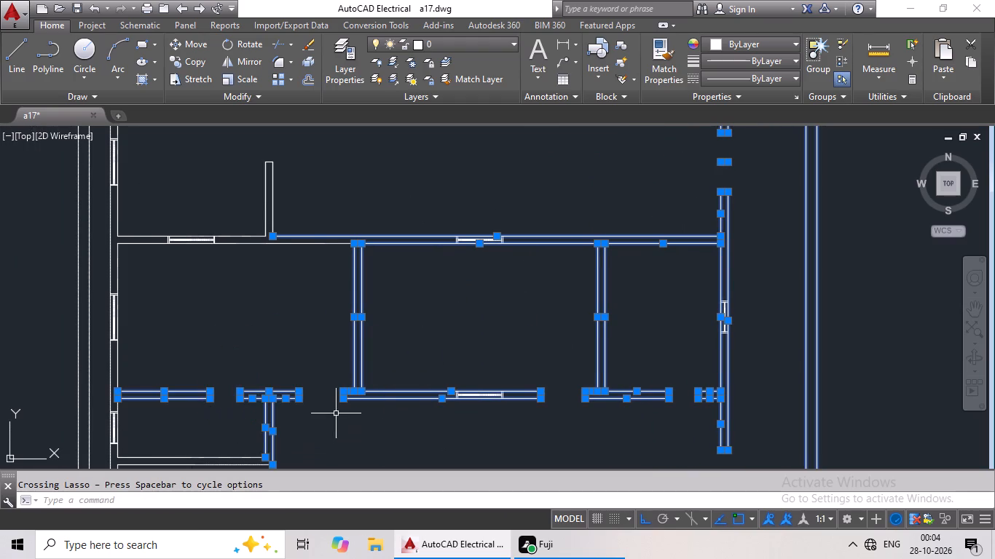
middle_click(339, 411)
middle_drag(352, 397, 382, 325)
drag(273, 346, 215, 417)
Add the short partition, the wall above the staircase, the staircase lines and the left exterior and boundary lines to the selection.
middle_drag(237, 402, 276, 244)
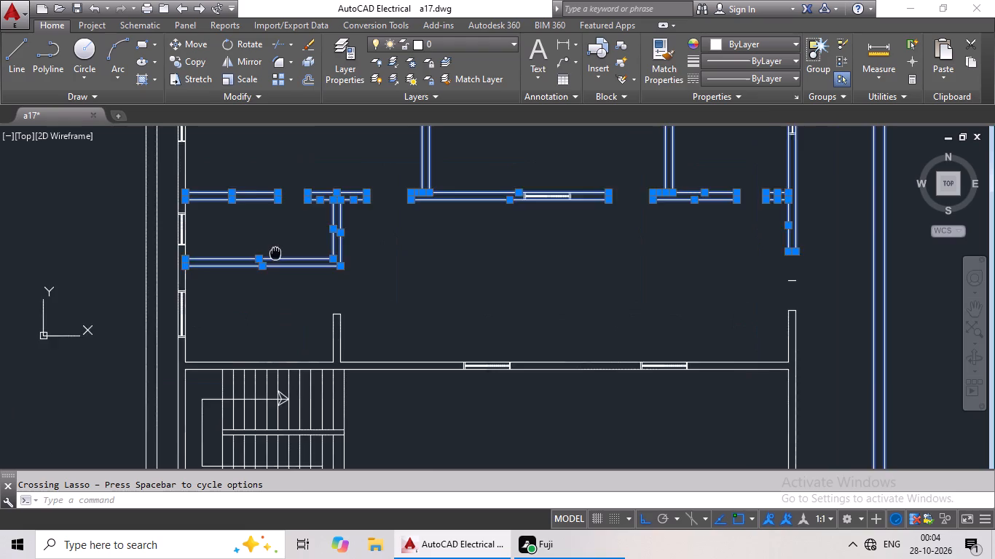
middle_drag(276, 244, 280, 219)
drag(400, 224, 359, 311)
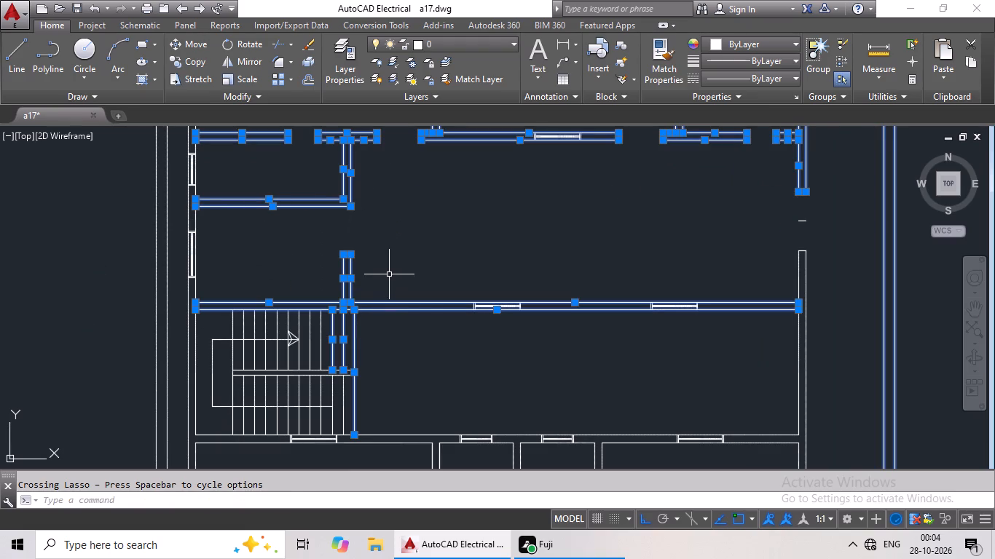
drag(453, 346, 188, 346)
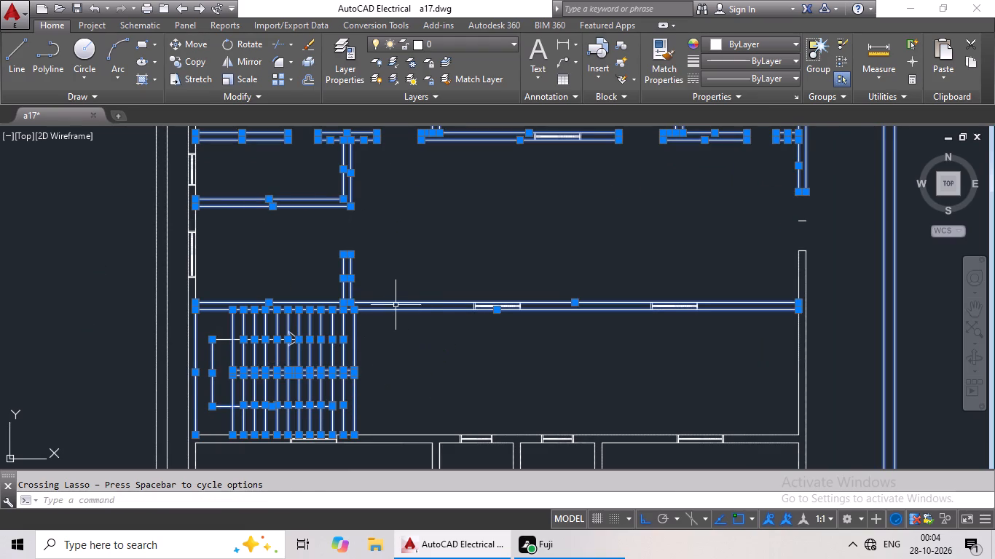
drag(264, 258, 139, 345)
Add the wall below the staircase and the partitions and jamb lines of the two small rooms beneath it to the selection.
scroll(291, 288, down, 1)
middle_drag(343, 345, 363, 306)
drag(378, 312, 321, 392)
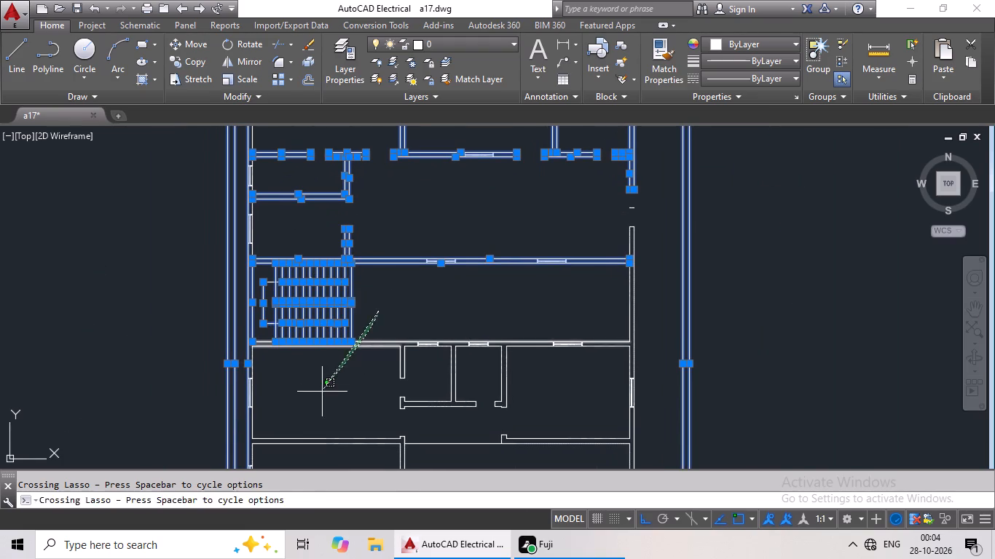
drag(321, 392, 320, 392)
middle_drag(331, 384, 324, 336)
scroll(511, 343, up, 2)
drag(538, 326, 452, 412)
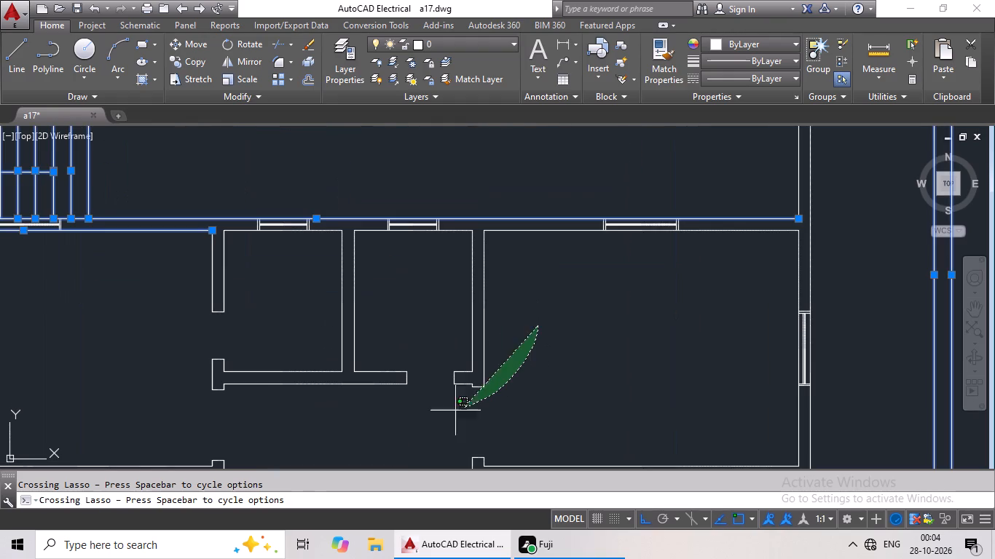
drag(452, 412, 133, 368)
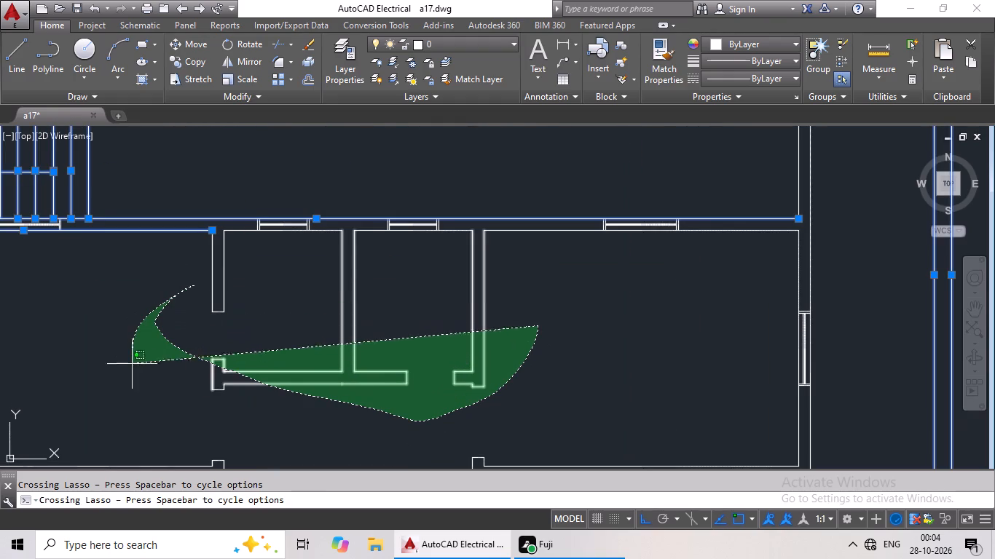
drag(133, 368, 165, 297)
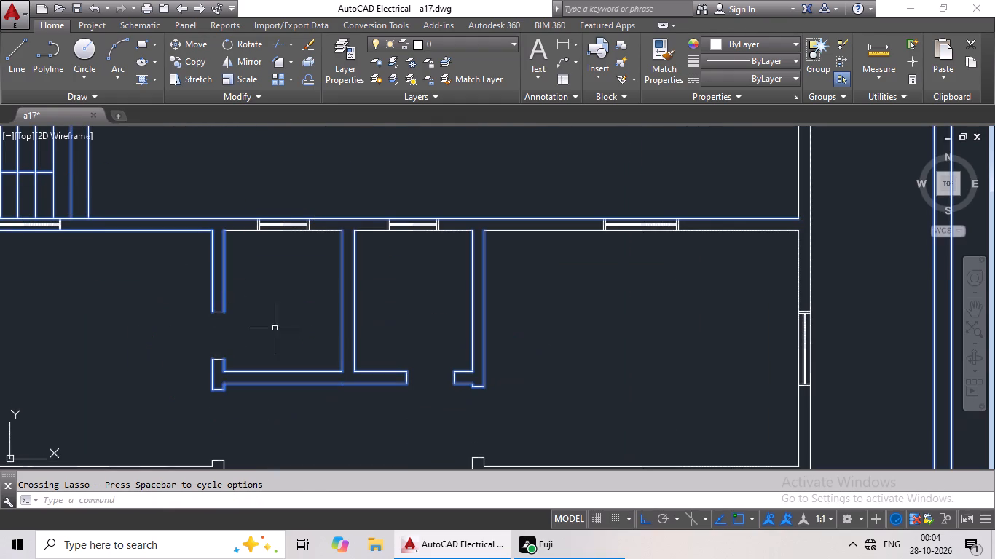
drag(295, 317, 359, 362)
drag(427, 312, 259, 319)
Add the upper wall lines of the small rooms and right room, plus the adjoining right exterior wall lines, to the selection.
middle_drag(396, 298, 358, 357)
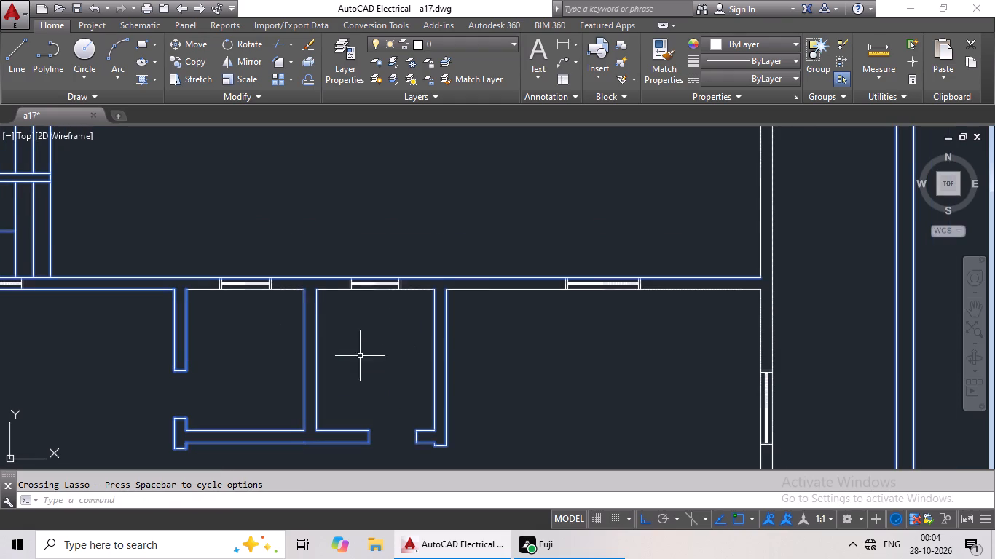
drag(486, 267, 471, 345)
drag(419, 252, 413, 304)
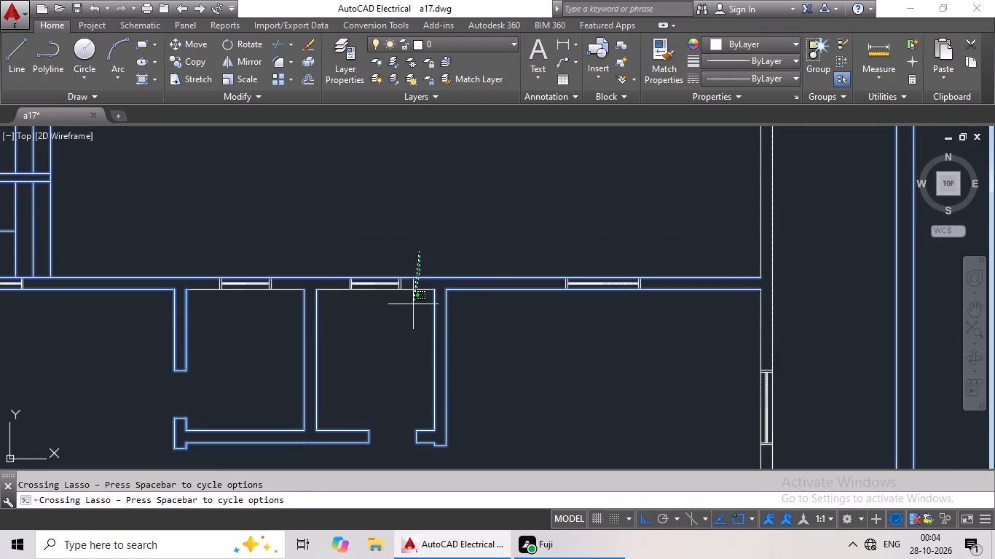
drag(413, 304, 412, 308)
drag(294, 243, 283, 314)
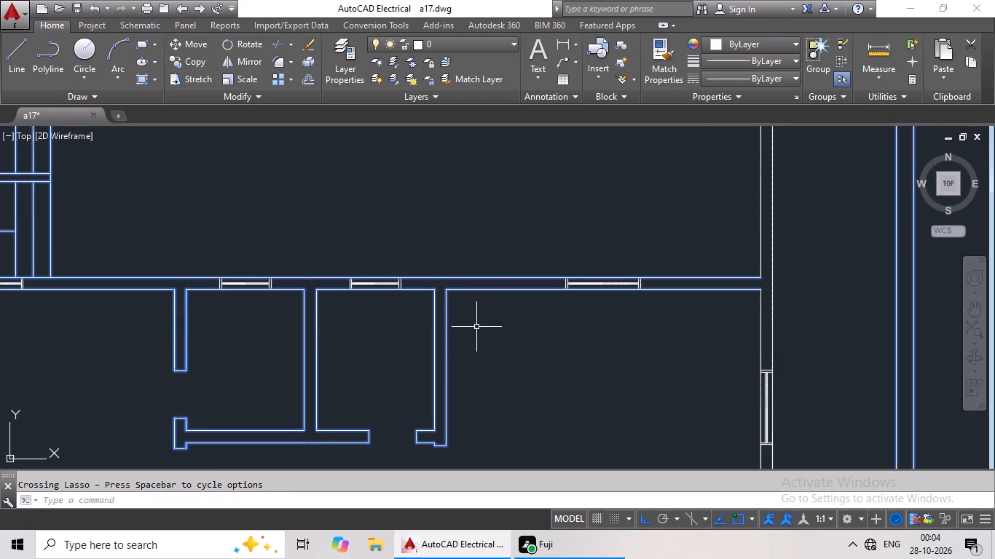
middle_drag(477, 327, 245, 372)
drag(585, 250, 482, 284)
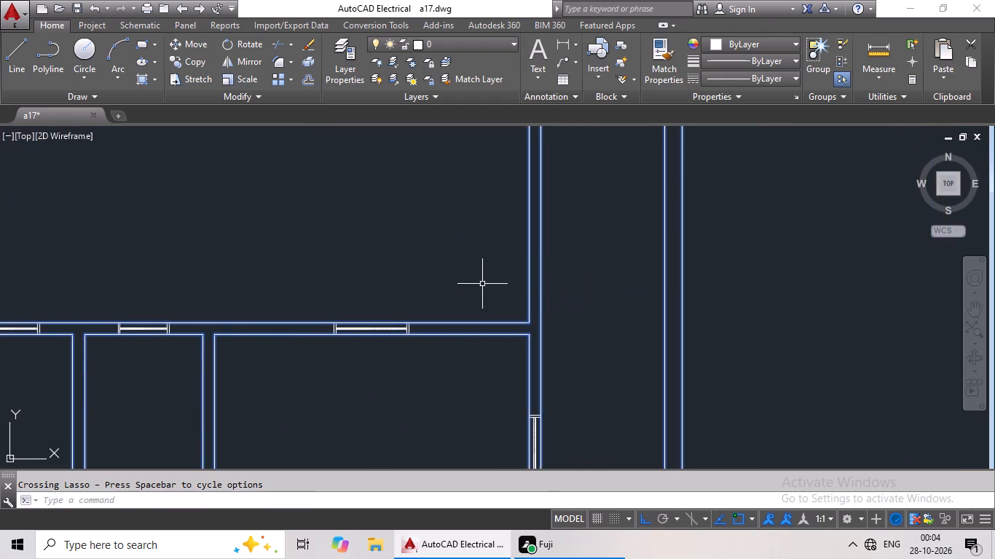
Add the wall beneath this row of rooms, the short partition below it and the left exterior wall lines to the selection.
scroll(555, 295, down, 2)
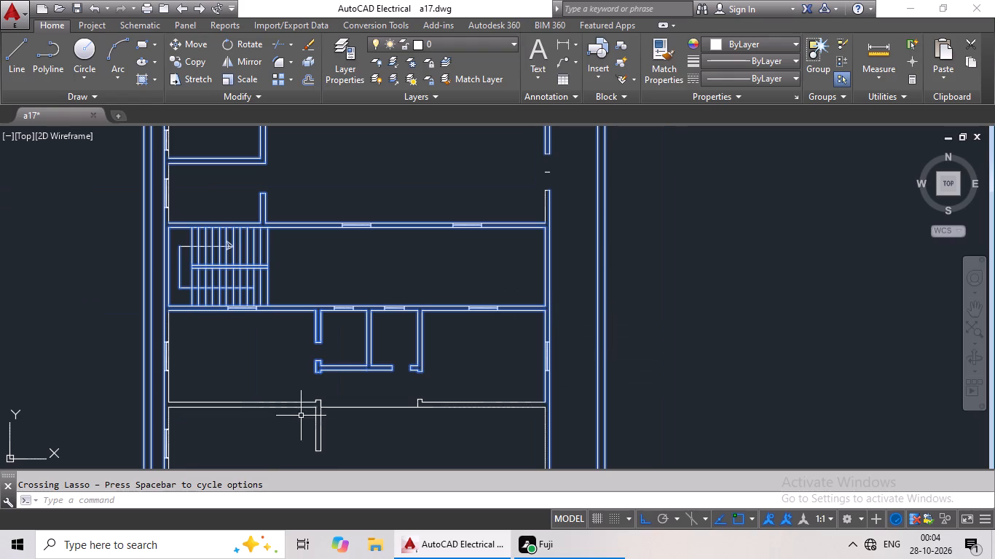
scroll(395, 407, up, 1)
drag(542, 381, 382, 435)
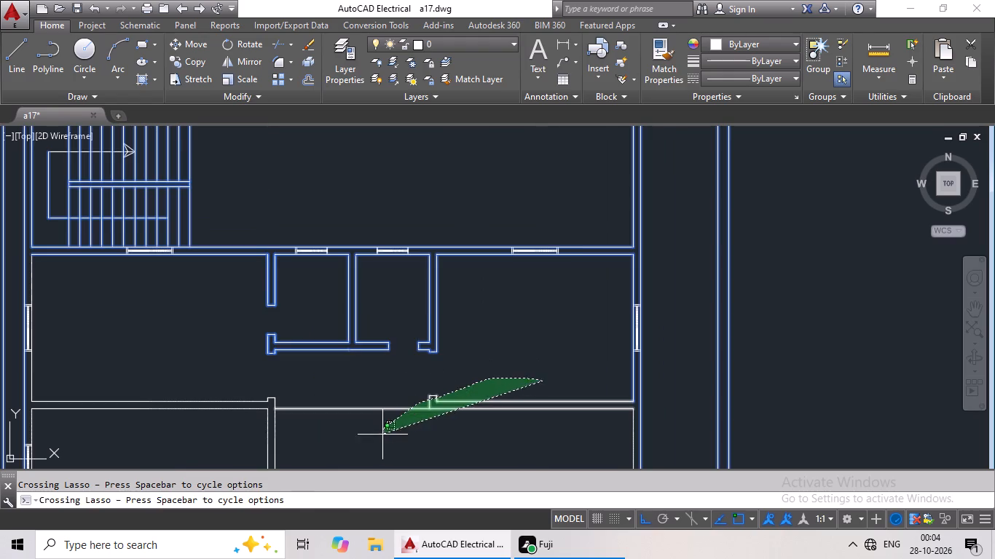
drag(382, 435, 439, 443)
drag(526, 376, 404, 418)
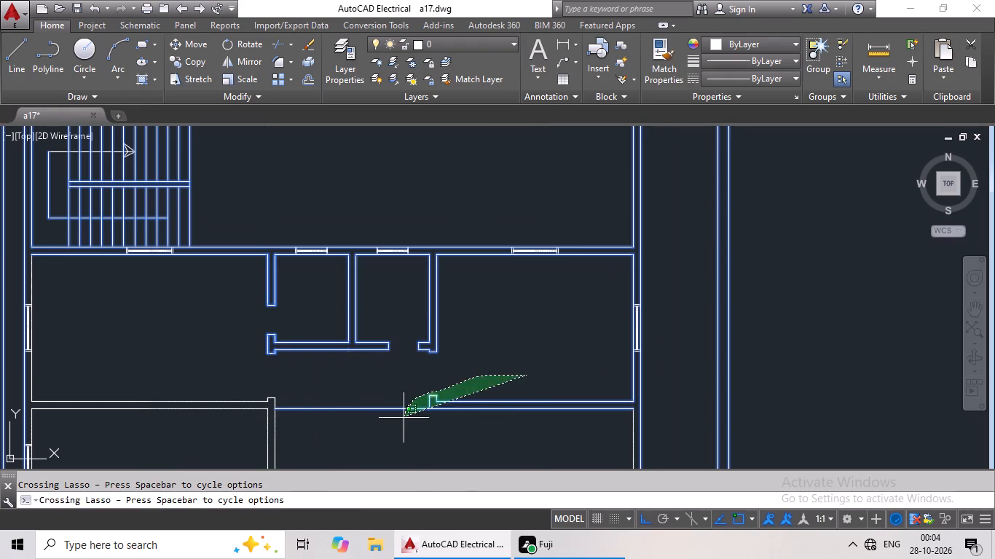
drag(404, 418, 428, 443)
drag(359, 416, 212, 380)
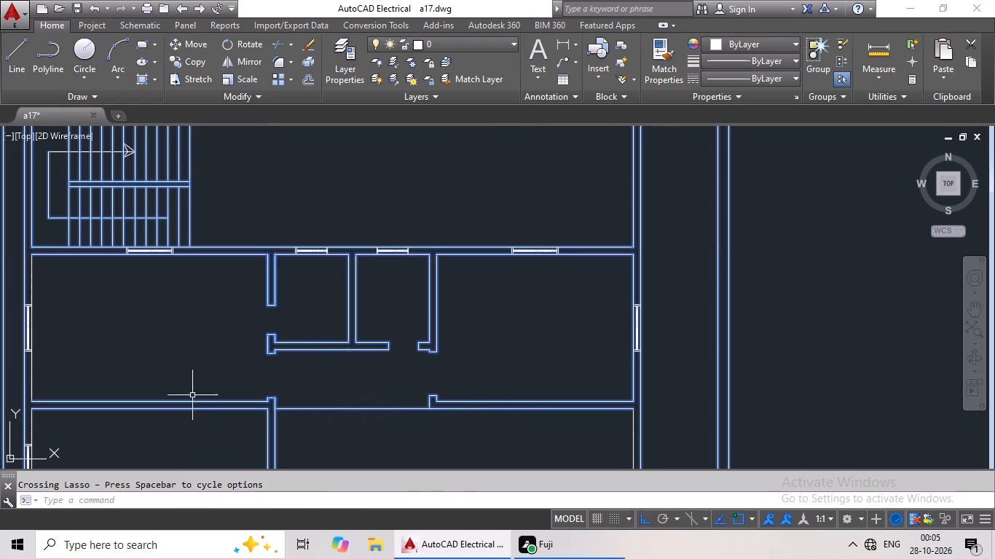
middle_drag(225, 362, 311, 313)
drag(288, 316, 92, 357)
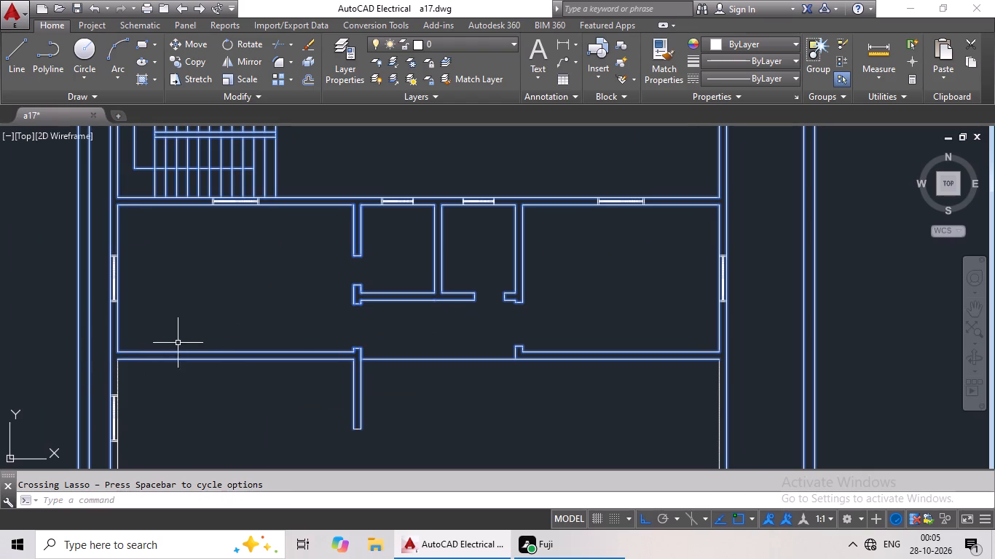
drag(205, 374, 98, 374)
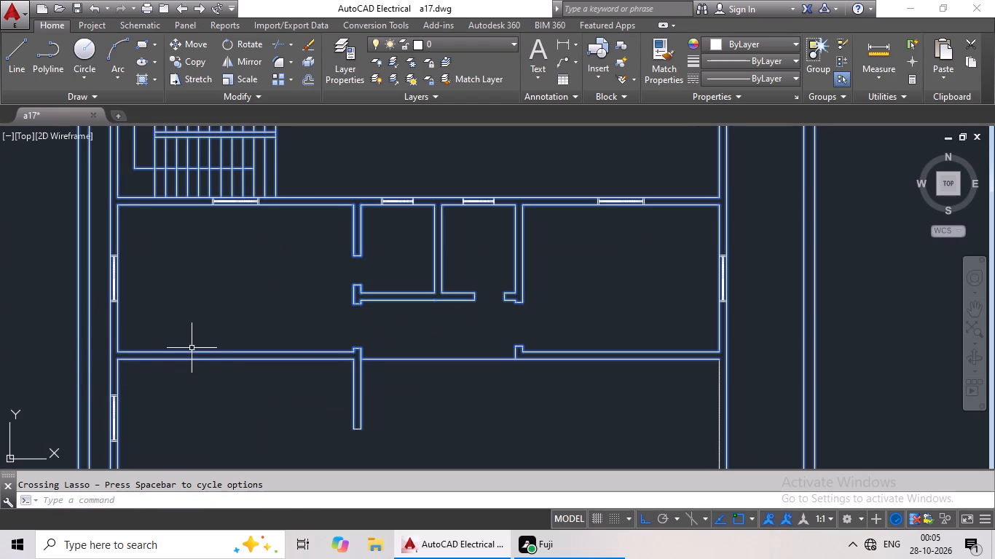
Add the right exterior wall's lower opening lines, the short partition and the wall beneath the large open space to the selection.
middle_drag(225, 293, 277, 249)
scroll(368, 322, down, 1)
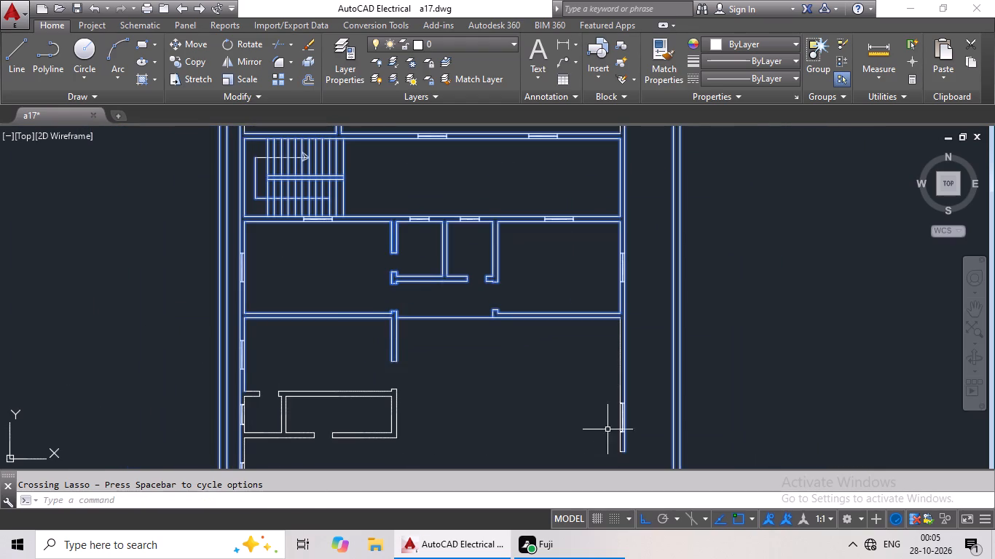
middle_drag(604, 406, 616, 322)
drag(674, 257, 583, 303)
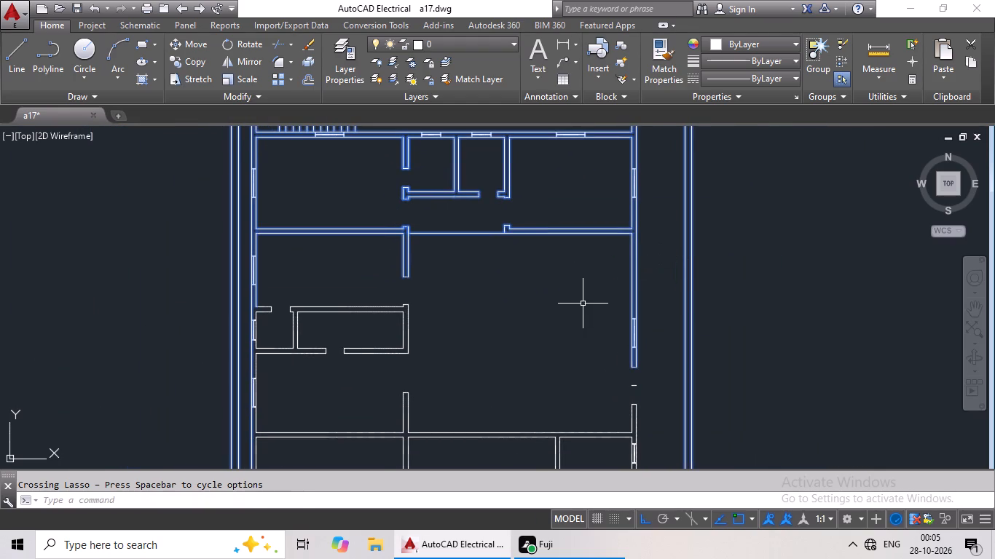
drag(624, 294, 645, 422)
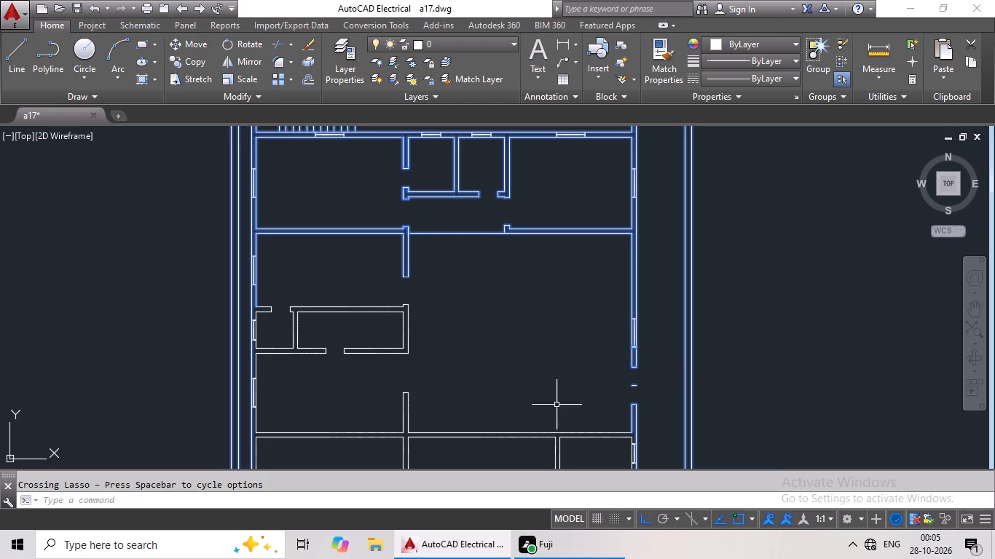
middle_drag(582, 360, 652, 263)
drag(652, 261, 392, 290)
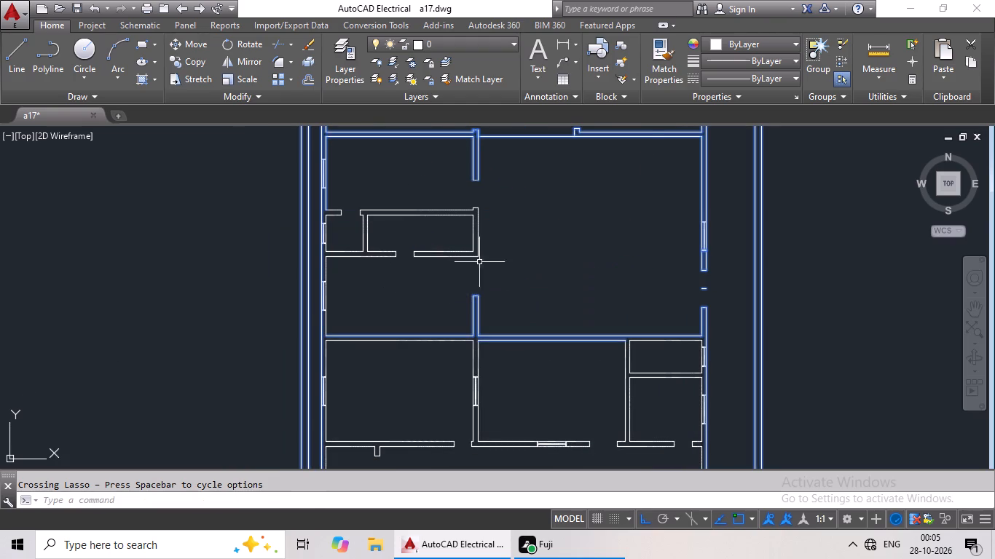
Add the two small left rooms' walls, the inner left exterior wall line beneath them and the left room's upper wall line to the selection.
drag(527, 226, 323, 212)
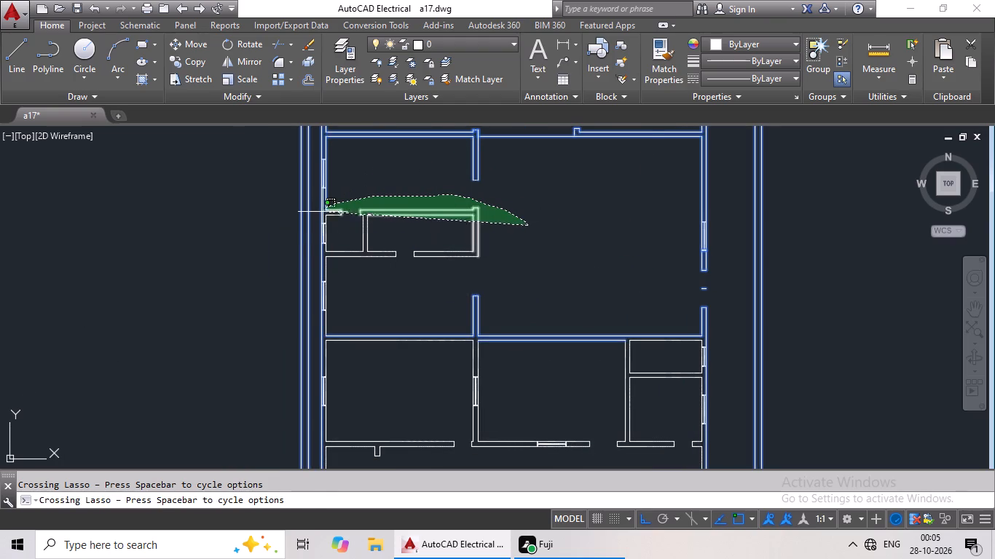
drag(323, 212, 411, 284)
scroll(342, 234, up, 4)
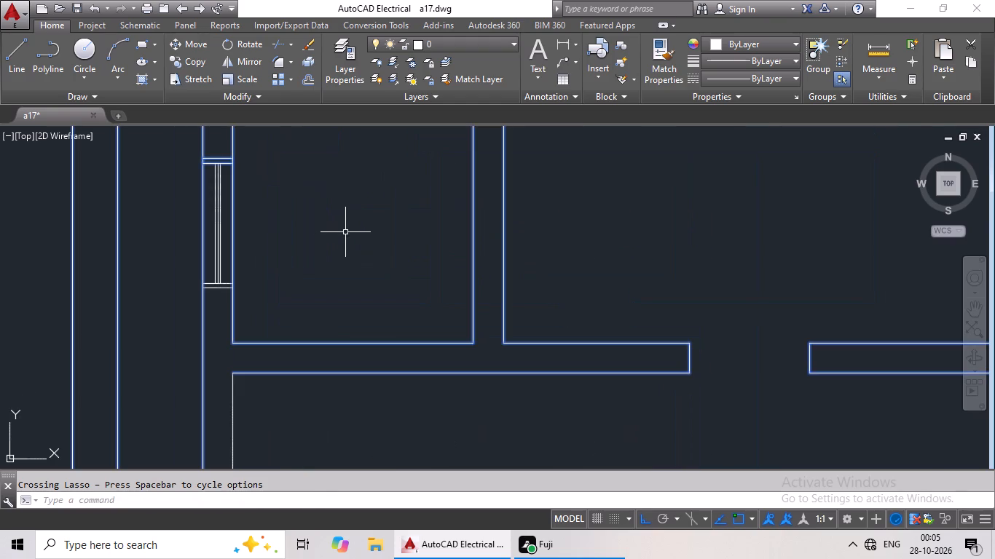
scroll(353, 231, down, 3)
middle_drag(364, 236, 431, 162)
scroll(413, 228, up, 3)
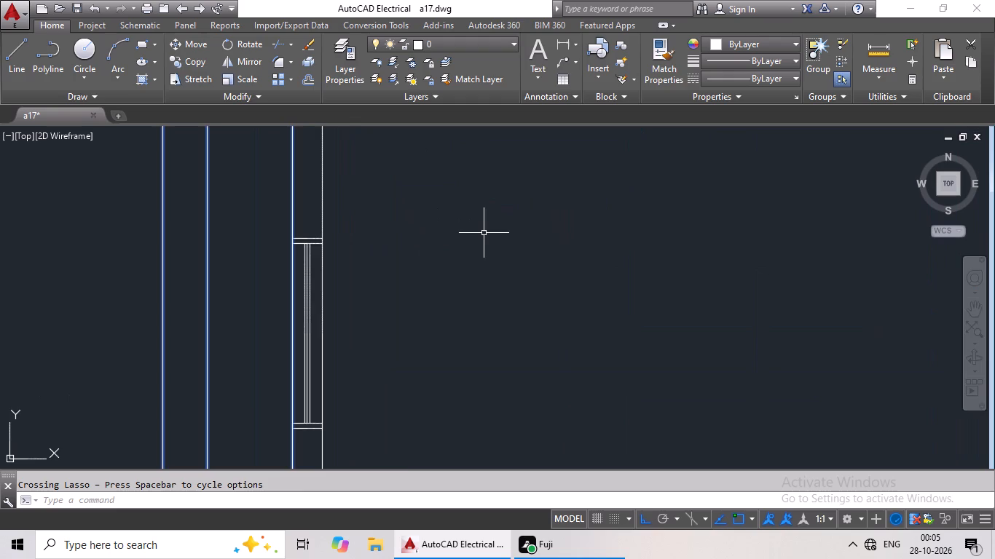
scroll(484, 232, down, 3)
drag(570, 235, 432, 318)
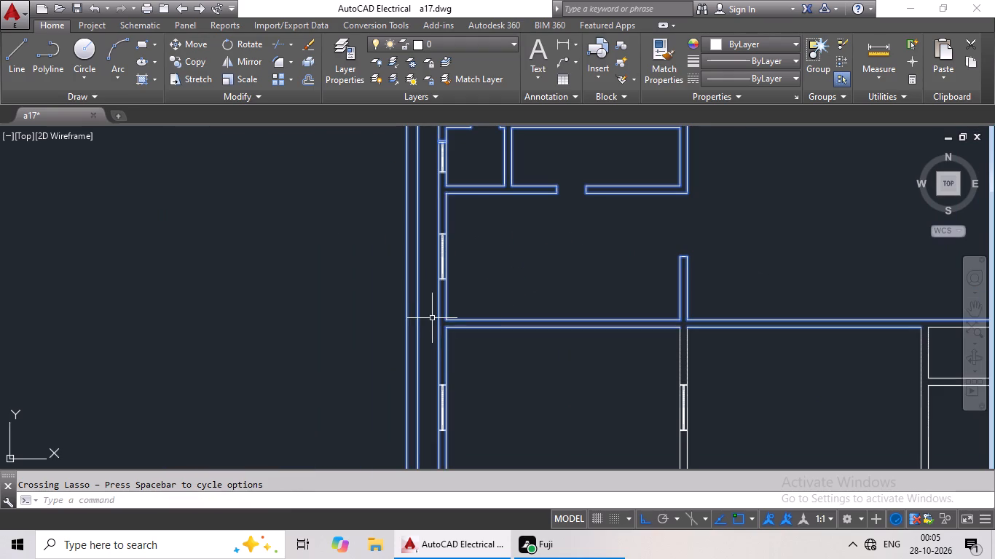
Add the partition between the left and middle rooms and the wall beneath the middle room to the selection, leaving out the windows.
middle_drag(557, 282, 508, 188)
drag(732, 222, 580, 247)
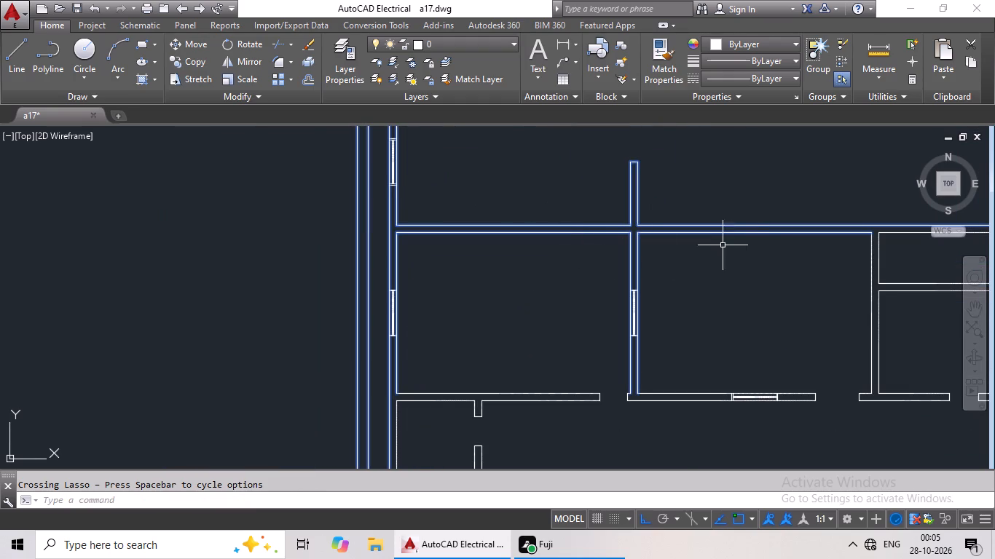
middle_drag(770, 257, 596, 203)
drag(675, 251, 629, 346)
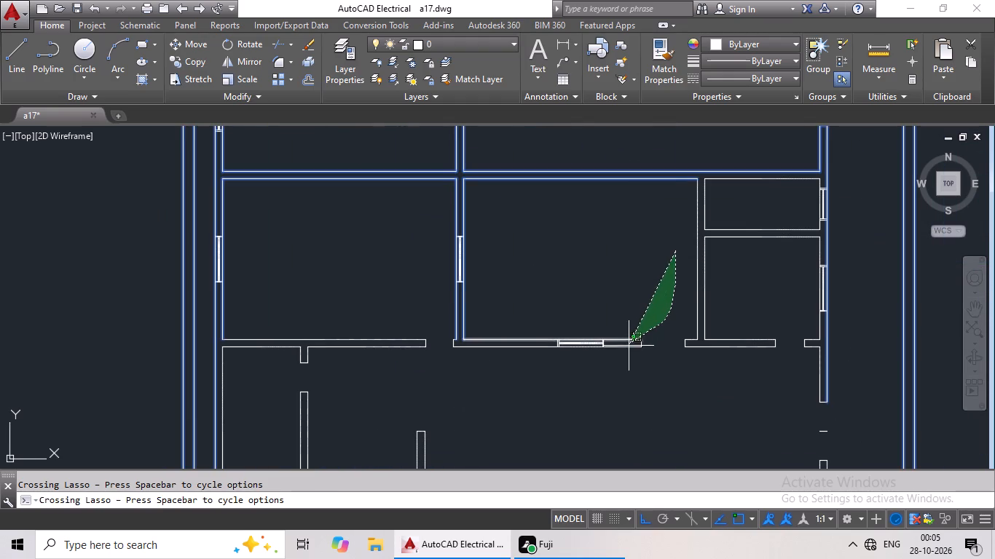
drag(629, 346, 647, 369)
Add the partition beside the two small right rooms, the dividing wall between them and the wall beneath the lower one to the selection.
drag(680, 322, 734, 331)
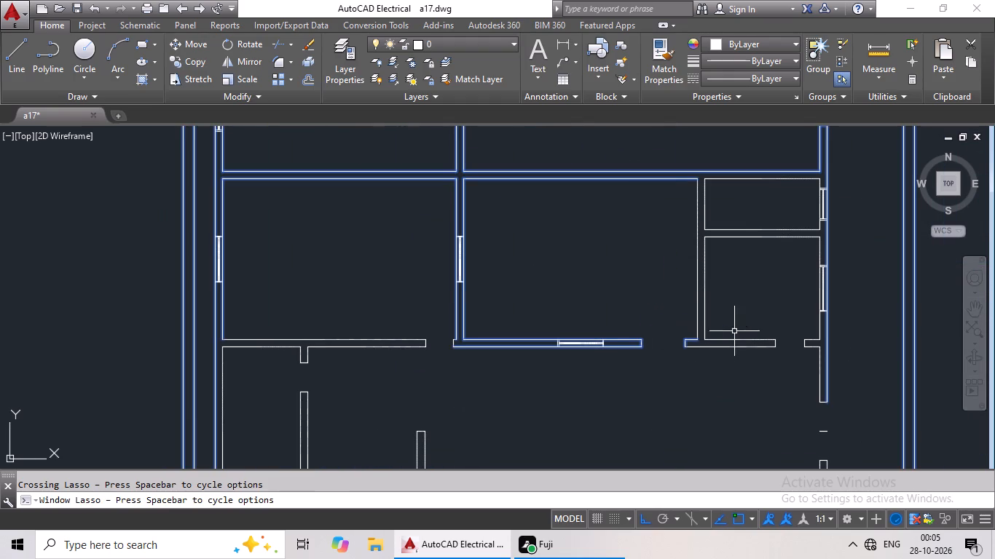
drag(793, 304, 688, 322)
drag(784, 273, 642, 291)
drag(755, 268, 703, 369)
drag(766, 227, 751, 247)
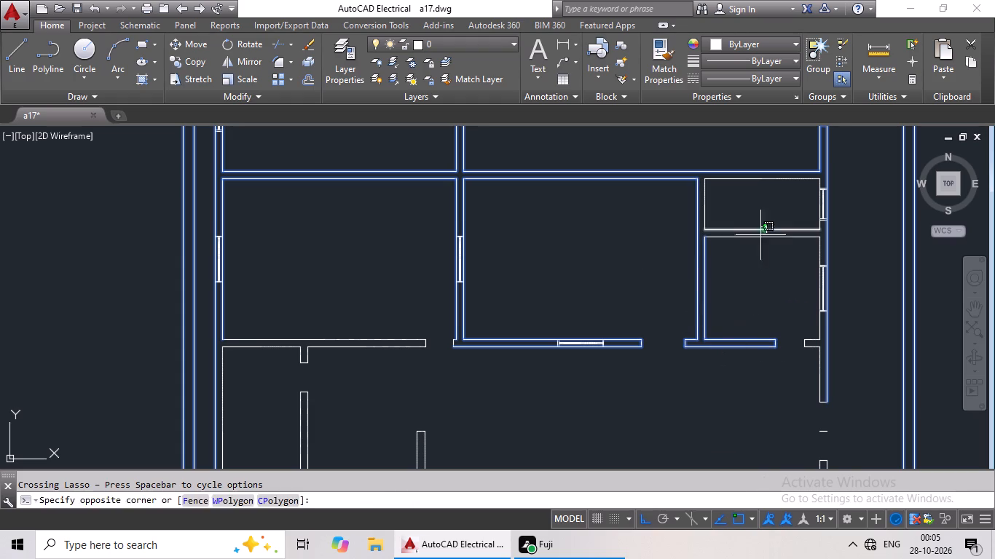
drag(751, 247, 717, 310)
drag(755, 194, 636, 240)
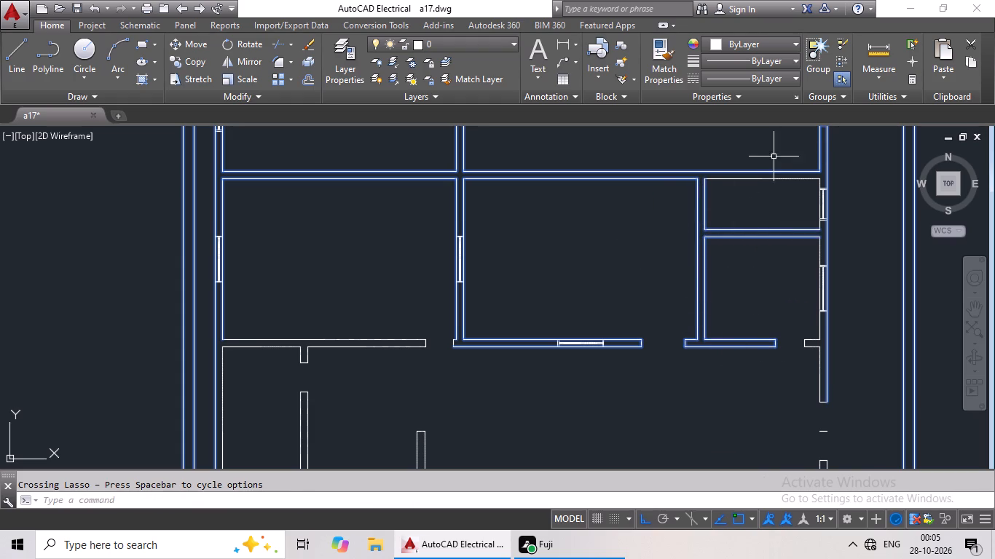
drag(772, 156, 727, 215)
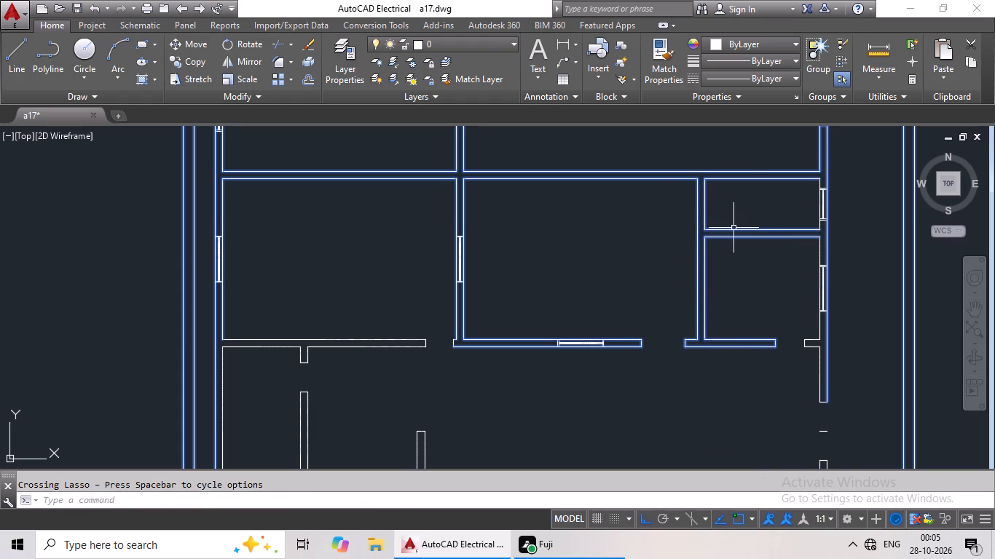
Add the inner right exterior wall lines of the two small right rooms to the selection without their windows.
scroll(843, 260, up, 3)
drag(842, 215, 717, 229)
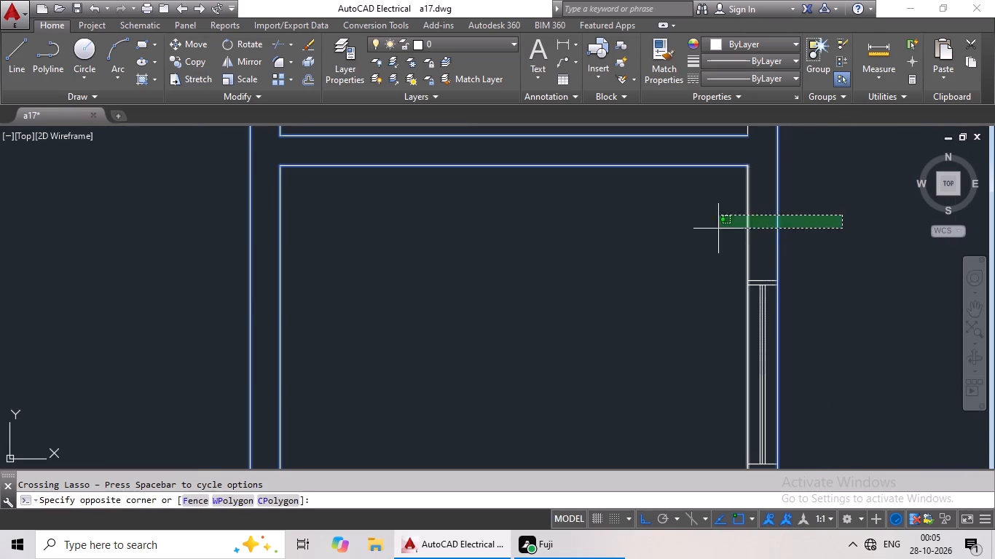
drag(717, 229, 707, 233)
middle_drag(643, 226, 596, 477)
drag(857, 383, 675, 380)
middle_drag(581, 352, 603, 261)
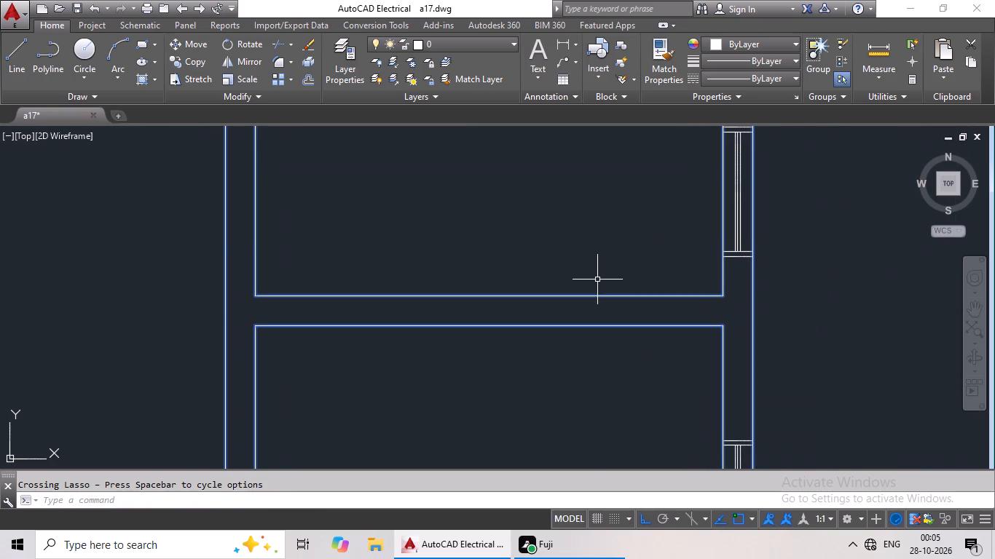
Add the short wall stub below the small right rooms and the right exterior wall lines and jambs beneath it to the selection.
scroll(595, 274, down, 2)
middle_drag(600, 257, 624, 179)
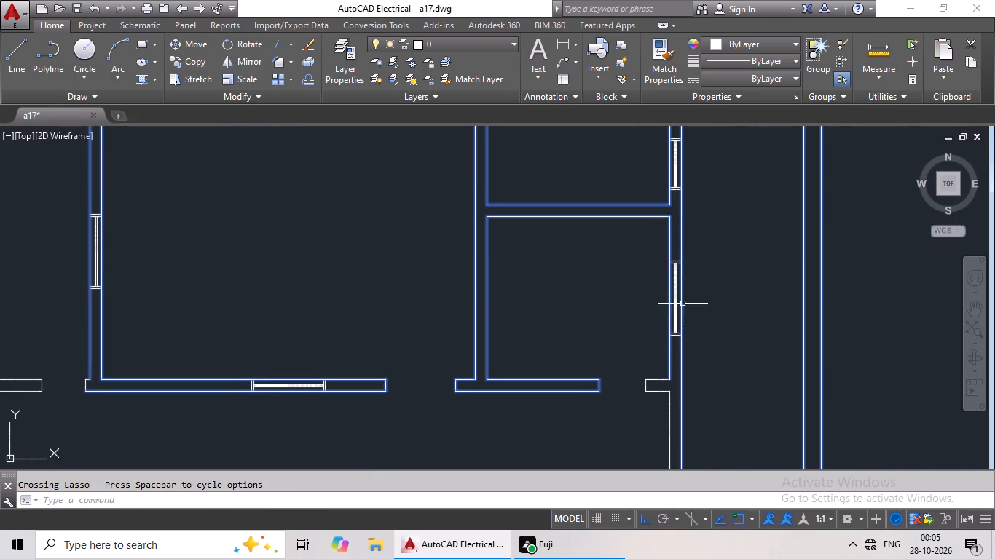
drag(721, 335, 642, 382)
middle_drag(630, 349, 595, 253)
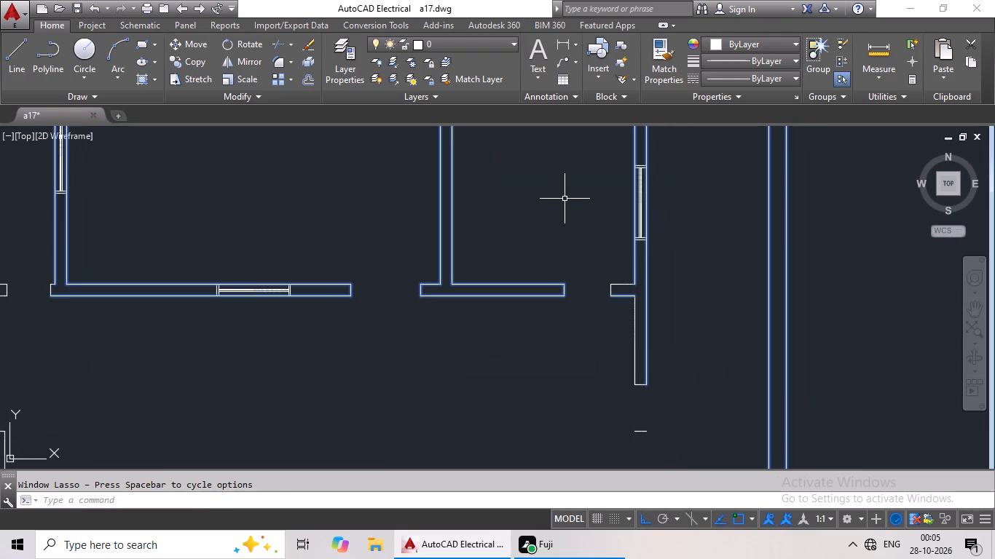
drag(716, 282, 604, 288)
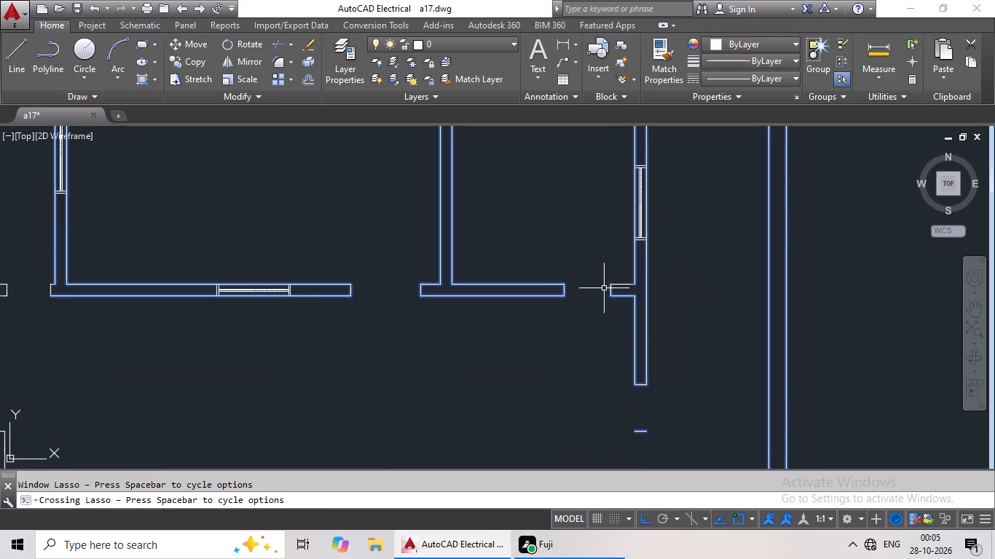
drag(619, 262, 638, 374)
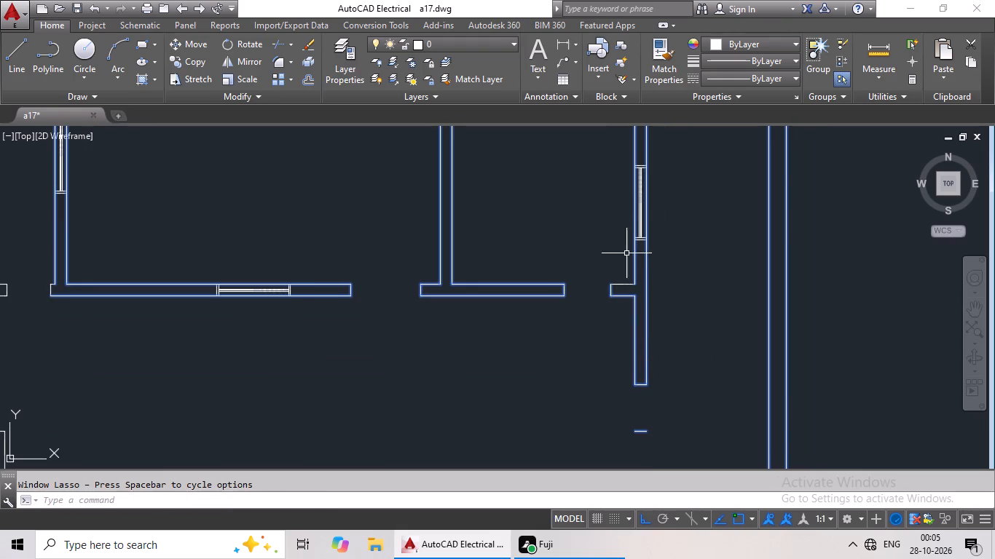
drag(621, 256, 643, 380)
Add the lowest right exterior wall segment, the bottom exterior wall lines and the bottom boundary lines to the selection, leaving out the windows.
scroll(698, 368, down, 2)
middle_drag(693, 369, 648, 277)
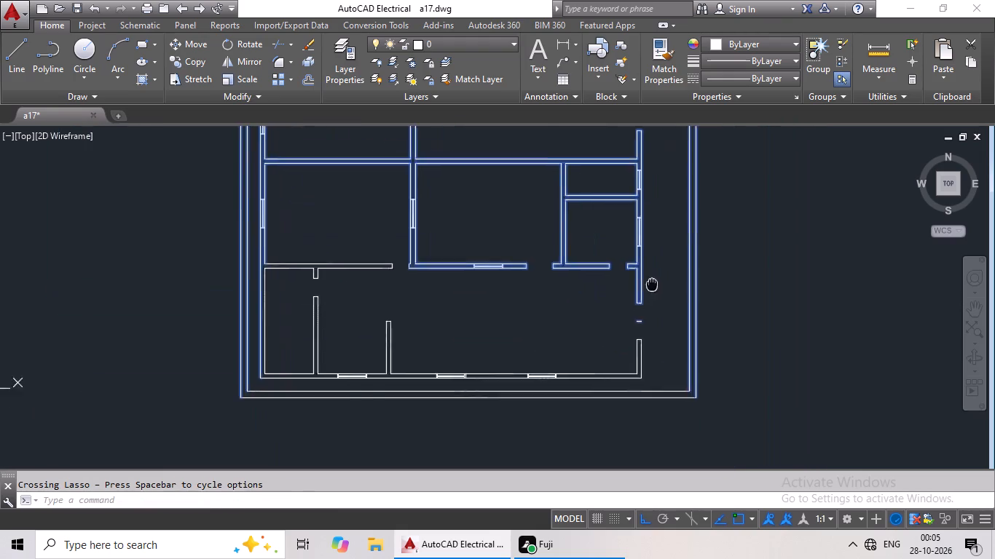
middle_drag(648, 277, 639, 254)
drag(658, 256, 594, 392)
drag(644, 286, 605, 322)
scroll(570, 319, up, 3)
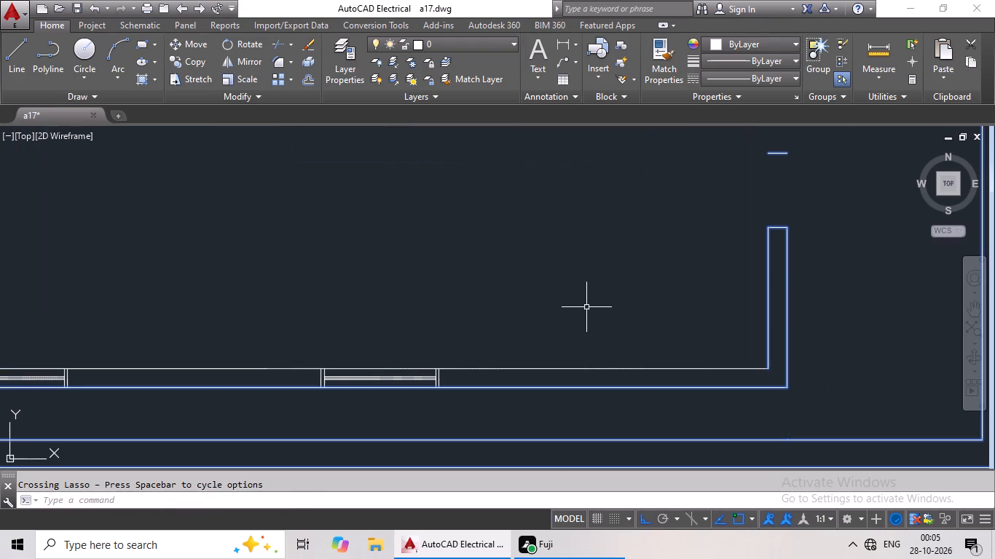
drag(586, 307, 556, 401)
scroll(385, 296, down, 2)
Add the two lower partitions, the inner bottom wall lines between them and the lower-left room's inner exterior wall lines to the selection.
middle_drag(390, 296, 597, 348)
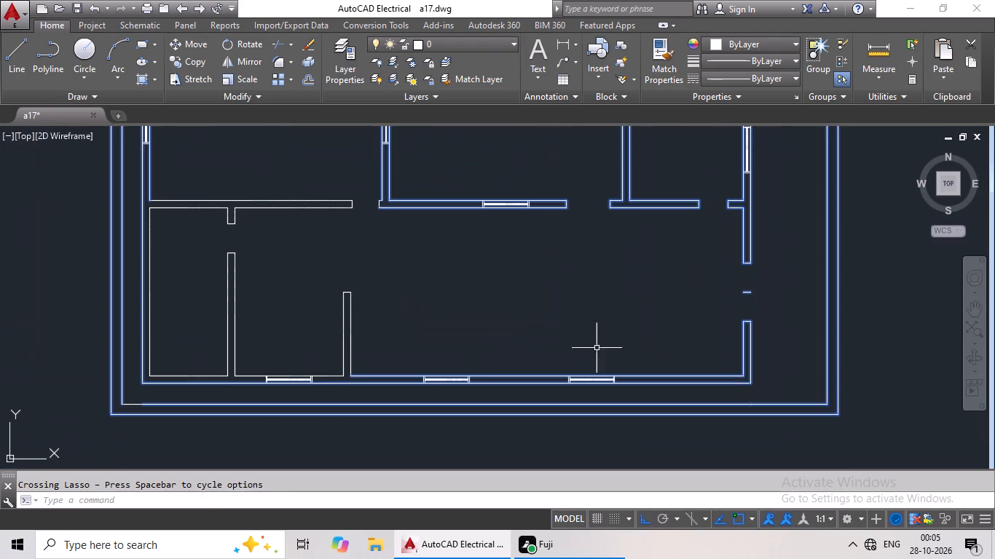
drag(506, 271, 326, 306)
drag(348, 250, 228, 286)
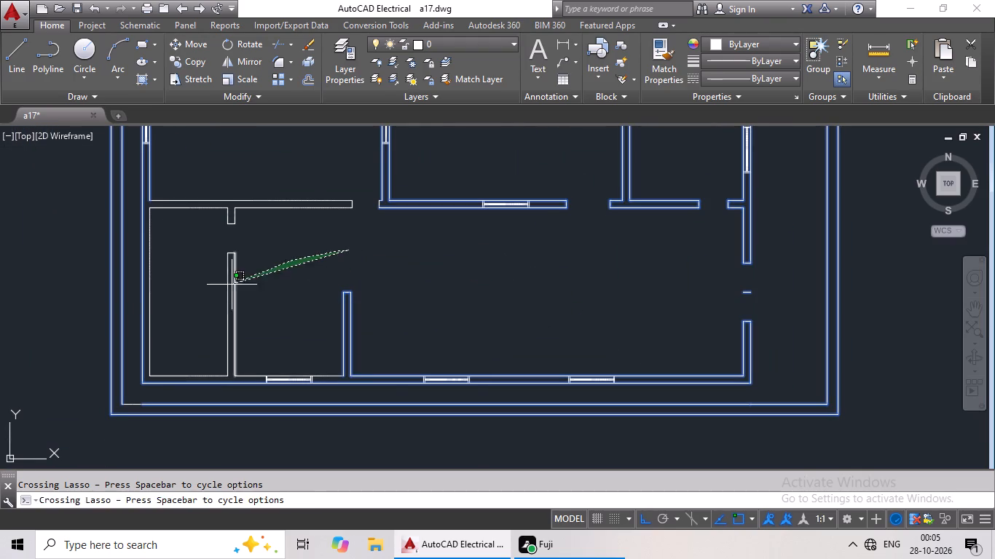
drag(228, 286, 209, 293)
scroll(303, 373, up, 3)
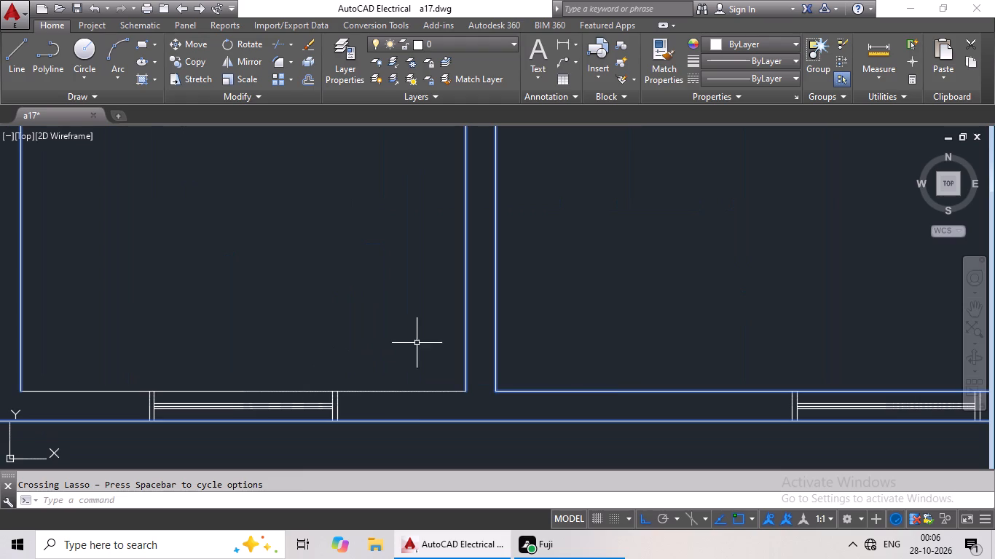
drag(418, 346, 404, 427)
scroll(385, 321, down, 1)
middle_drag(449, 323, 617, 344)
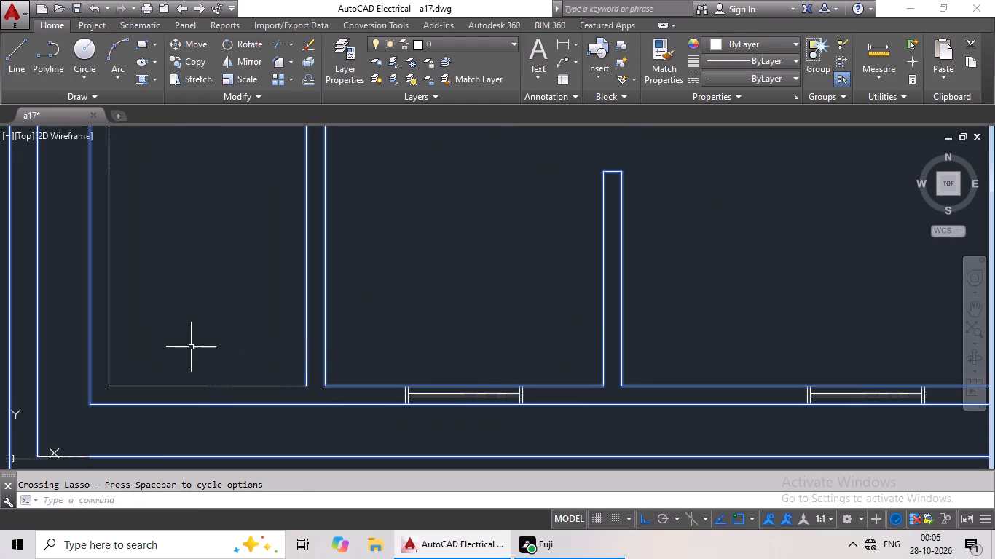
drag(202, 338, 173, 416)
drag(240, 284, 105, 346)
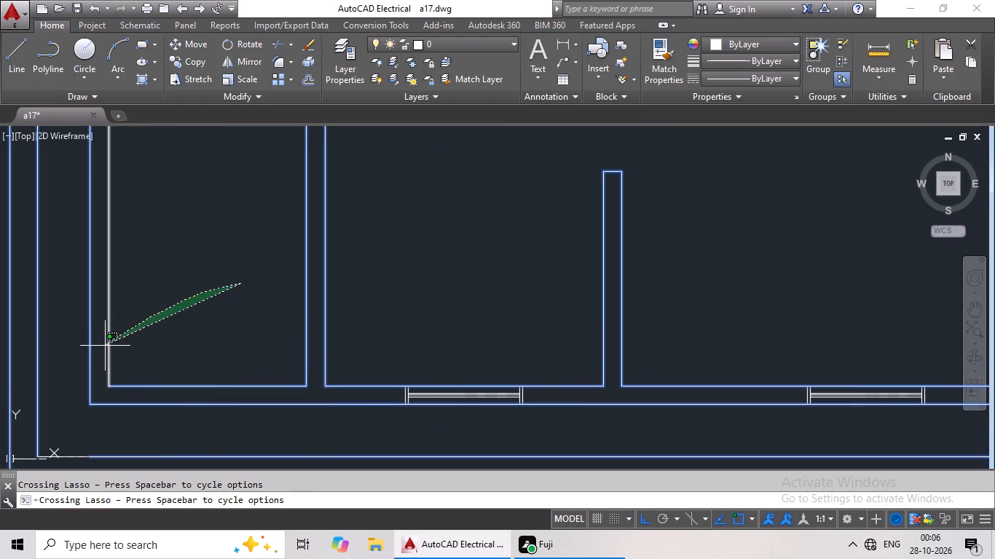
drag(105, 346, 103, 346)
Add the wall above the lower-left rooms, its end jamb and the short partition stub beneath it to the selection.
scroll(159, 328, down, 2)
middle_drag(170, 305, 165, 393)
drag(291, 237, 331, 252)
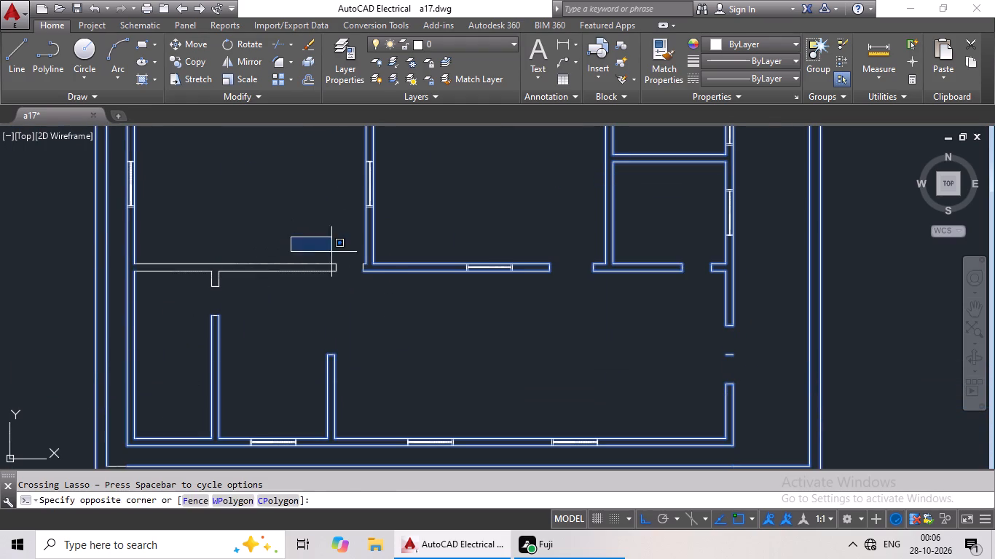
drag(331, 252, 205, 289)
drag(260, 226, 260, 226)
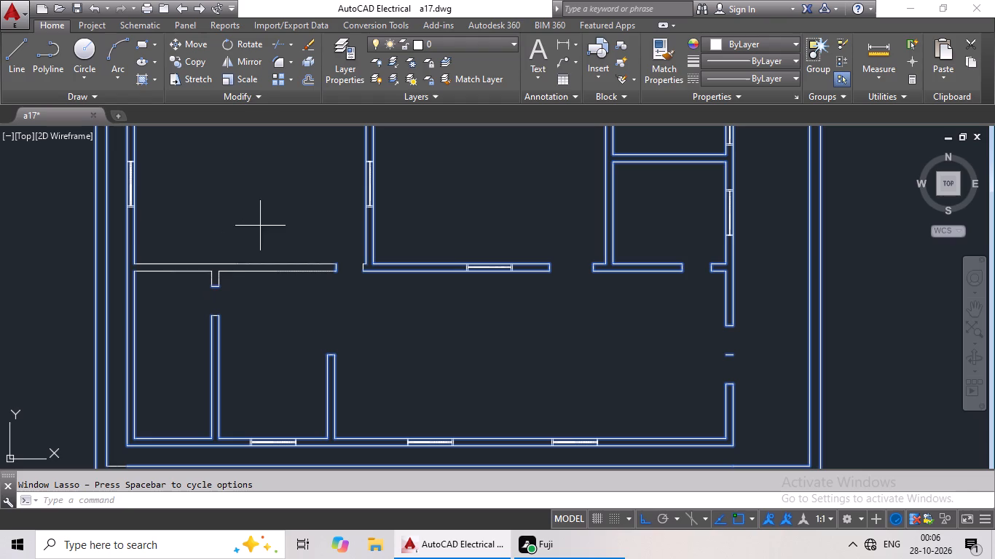
drag(260, 226, 180, 304)
drag(295, 235, 269, 296)
click(278, 278)
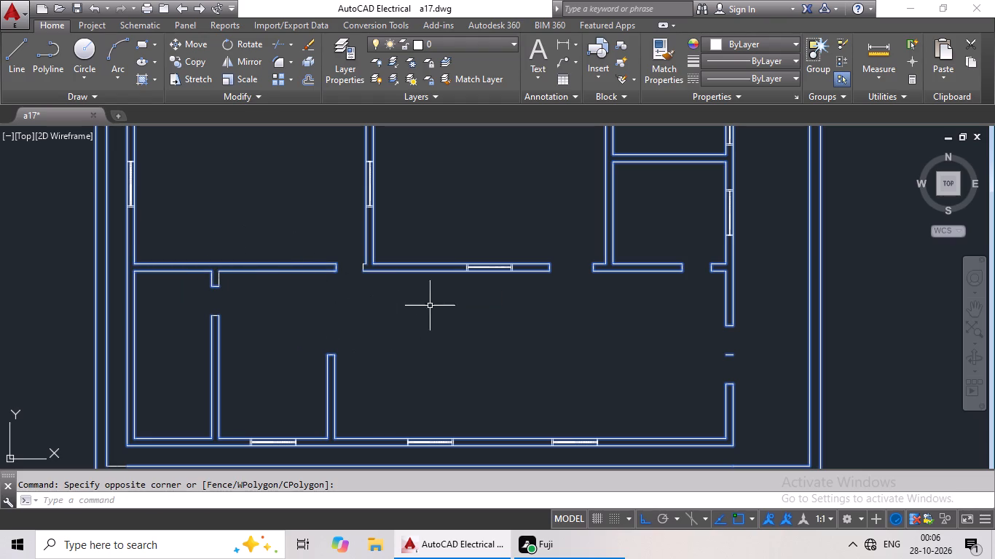
Add the remaining short inner boundary line at the plan's lower-left corner to the selection.
scroll(380, 301, down, 1)
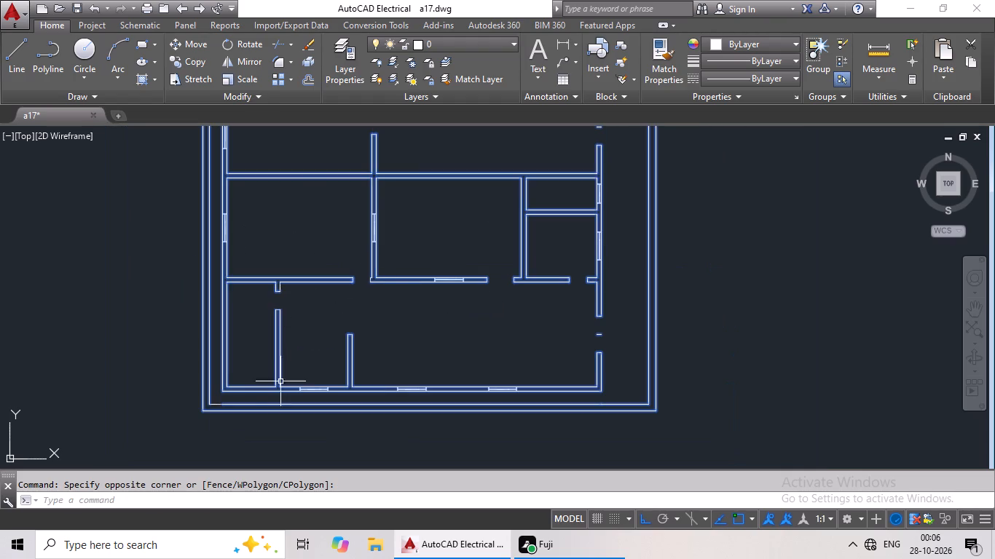
scroll(209, 429, up, 4)
drag(251, 234, 194, 344)
click(262, 345)
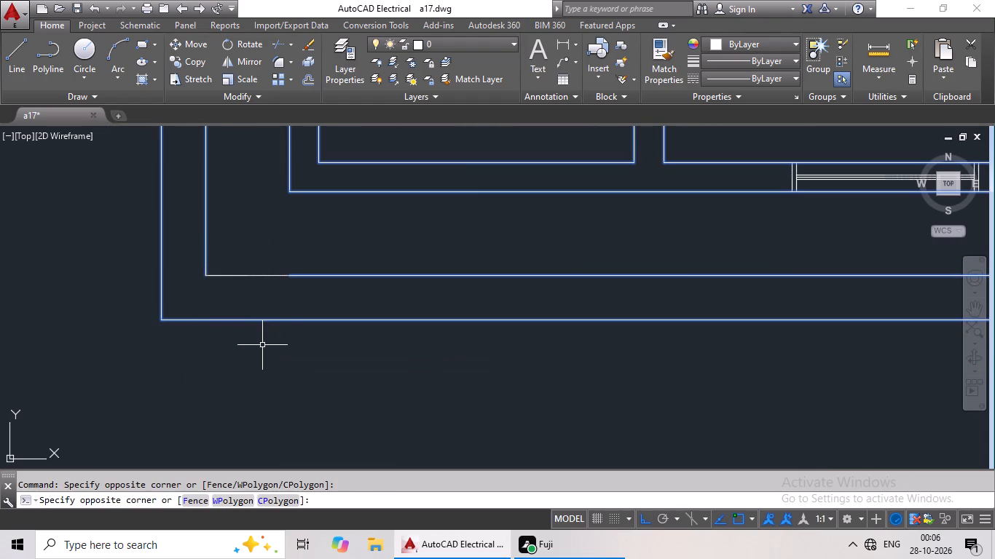
drag(302, 250, 216, 325)
scroll(314, 263, down, 2)
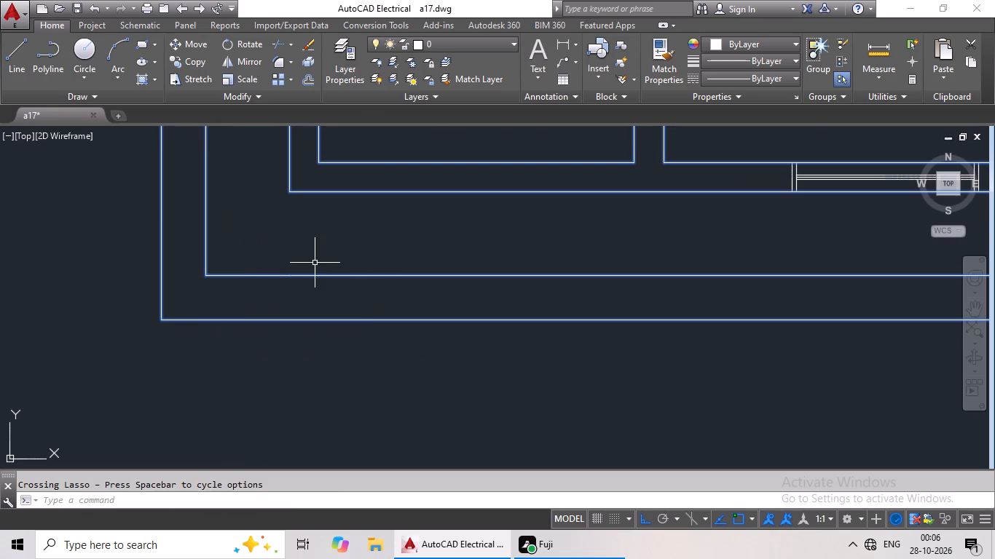
Add the missed lower-left partition end line, the stub's remaining side line and the middle room wall's left jamb lines to the selection.
middle_drag(332, 269, 237, 407)
middle_drag(444, 271, 406, 362)
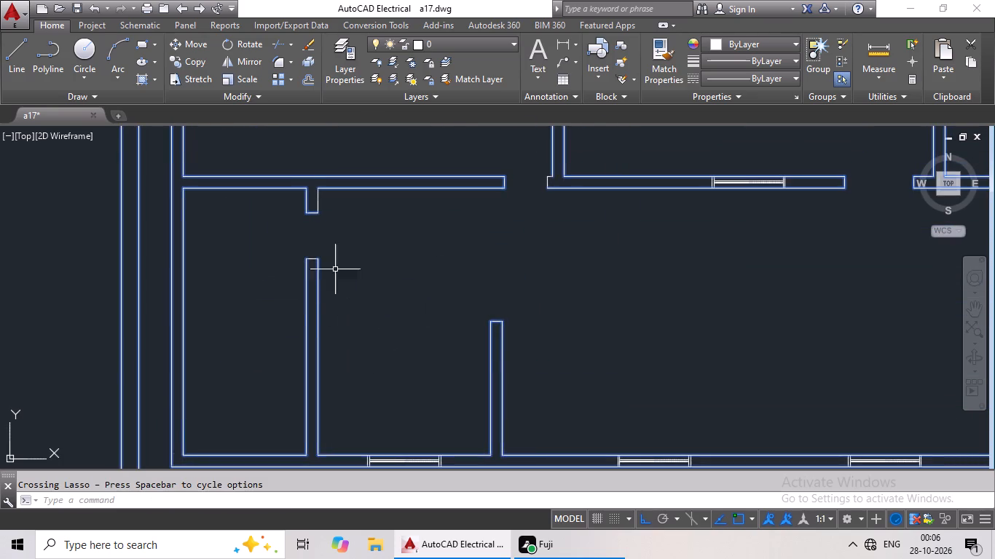
scroll(323, 251, up, 3)
drag(345, 239, 260, 352)
scroll(396, 312, down, 3)
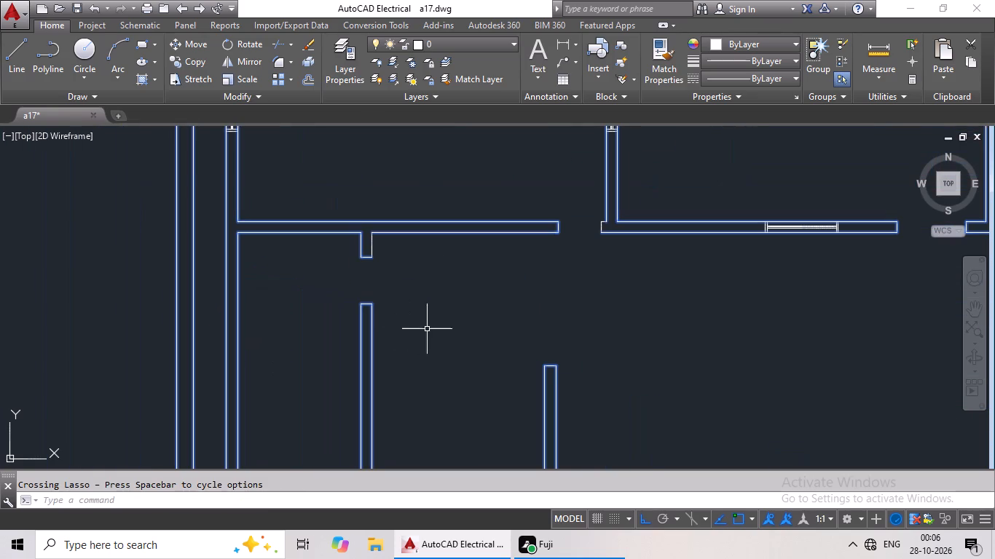
scroll(391, 256, up, 3)
drag(430, 221, 286, 218)
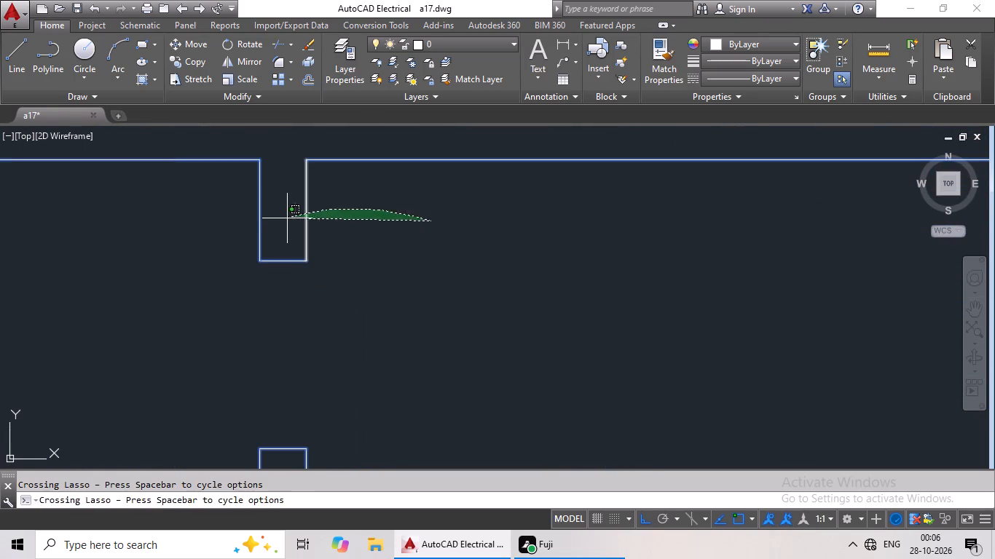
drag(286, 218, 279, 221)
scroll(410, 247, down, 3)
middle_drag(417, 271, 340, 305)
drag(602, 214, 597, 214)
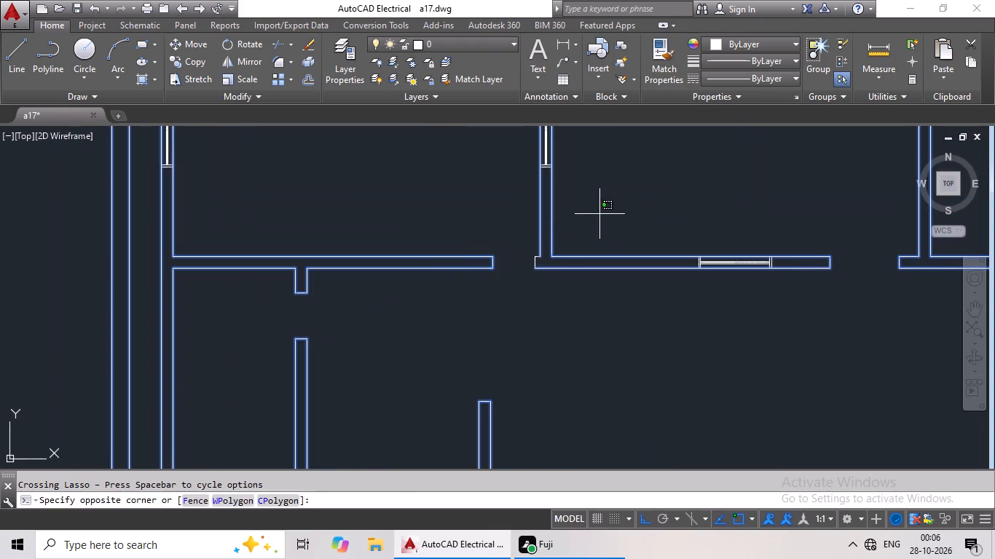
drag(597, 214, 575, 327)
middle_drag(441, 254, 408, 296)
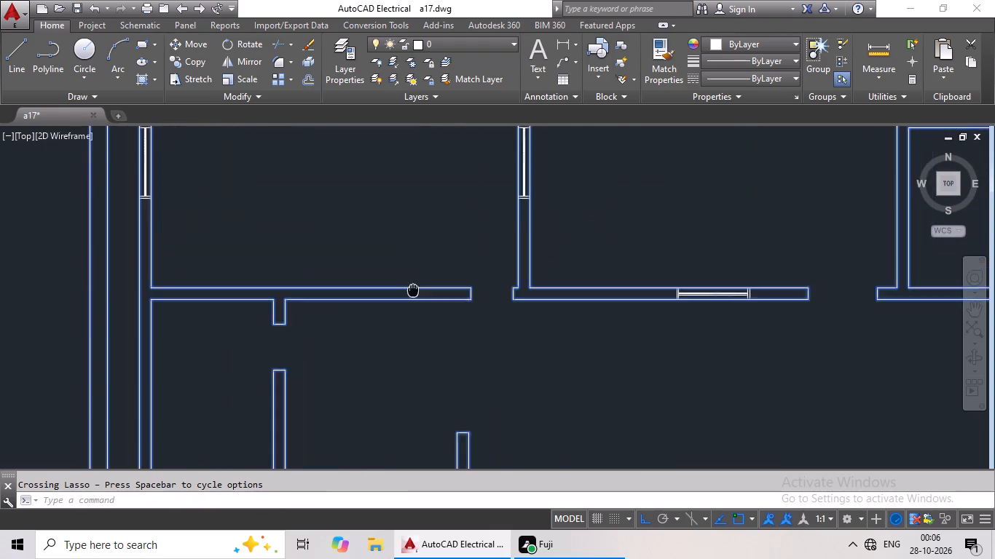
middle_drag(408, 296, 331, 341)
middle_drag(537, 247, 482, 349)
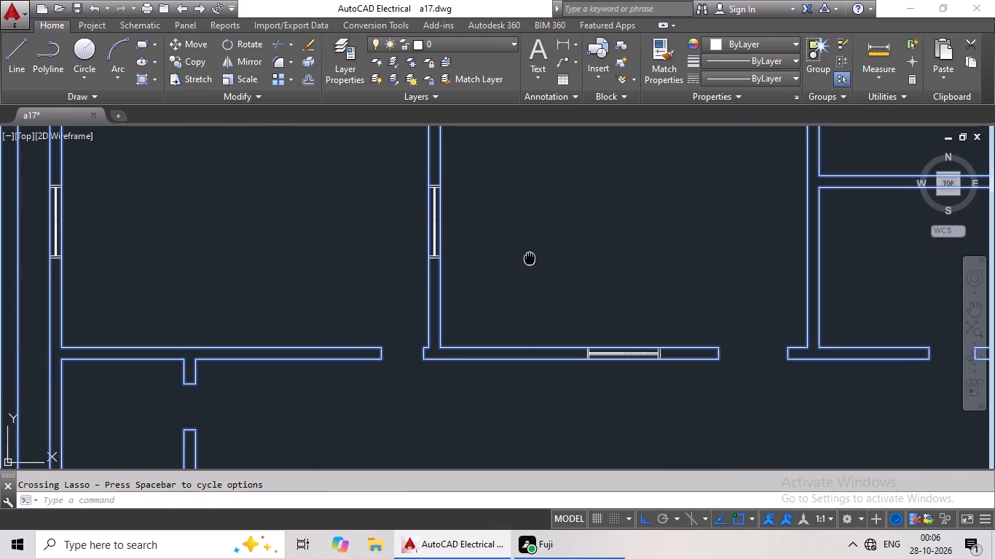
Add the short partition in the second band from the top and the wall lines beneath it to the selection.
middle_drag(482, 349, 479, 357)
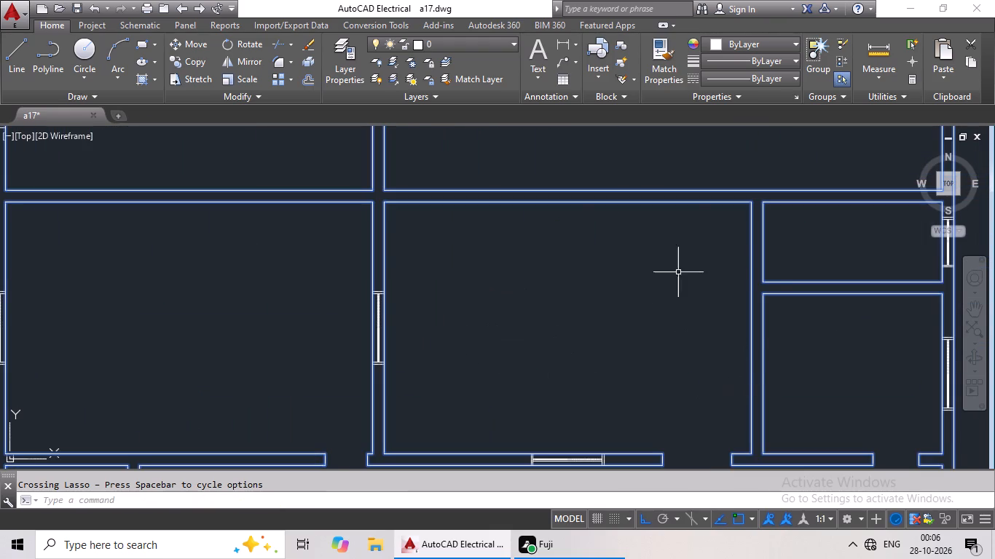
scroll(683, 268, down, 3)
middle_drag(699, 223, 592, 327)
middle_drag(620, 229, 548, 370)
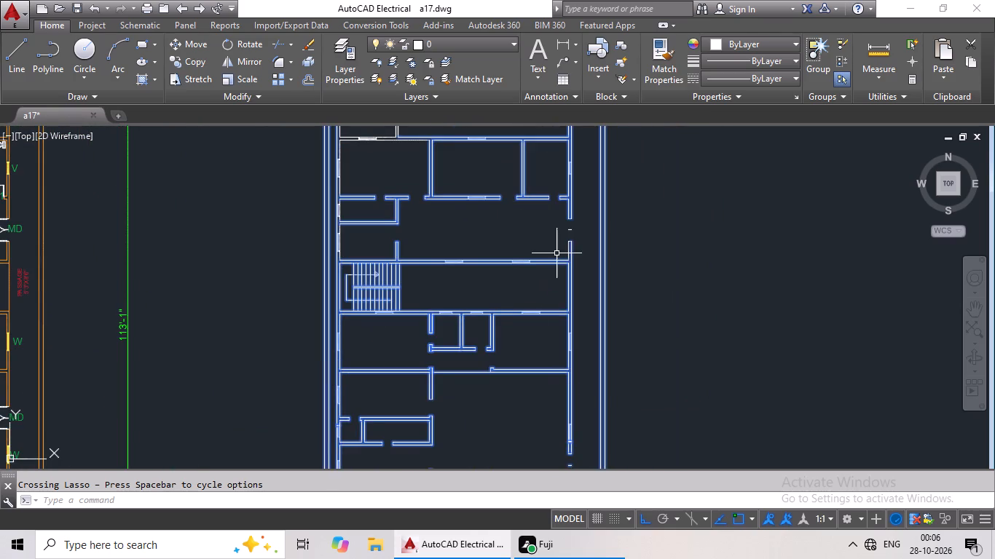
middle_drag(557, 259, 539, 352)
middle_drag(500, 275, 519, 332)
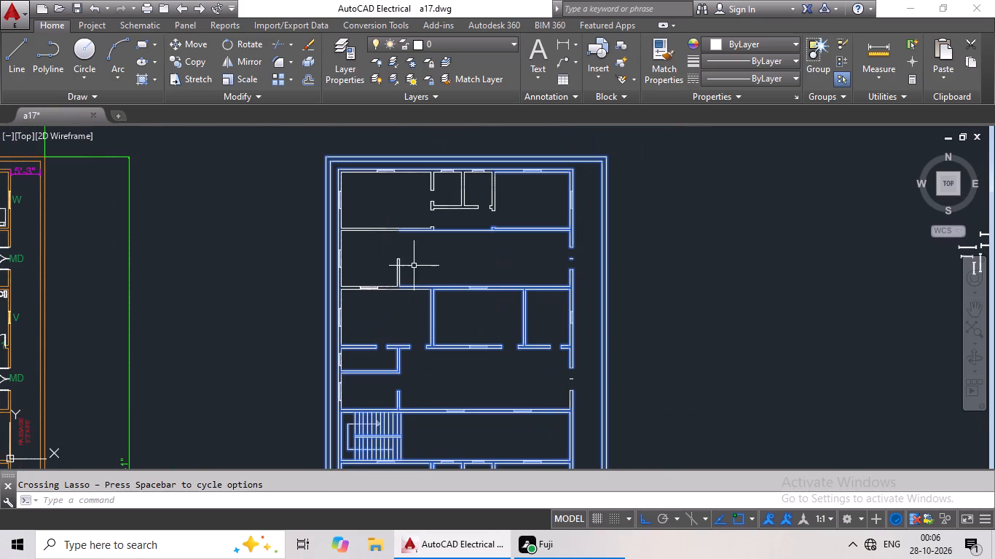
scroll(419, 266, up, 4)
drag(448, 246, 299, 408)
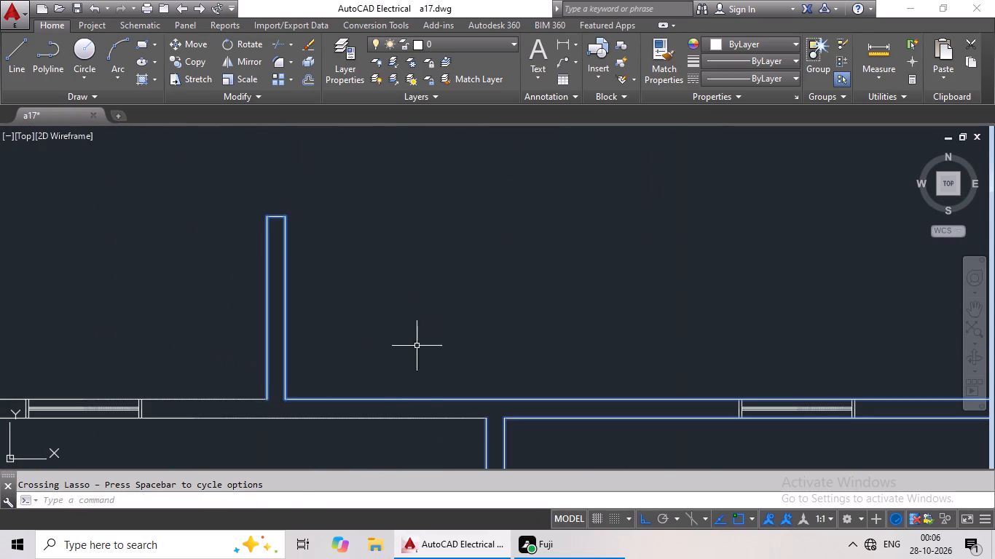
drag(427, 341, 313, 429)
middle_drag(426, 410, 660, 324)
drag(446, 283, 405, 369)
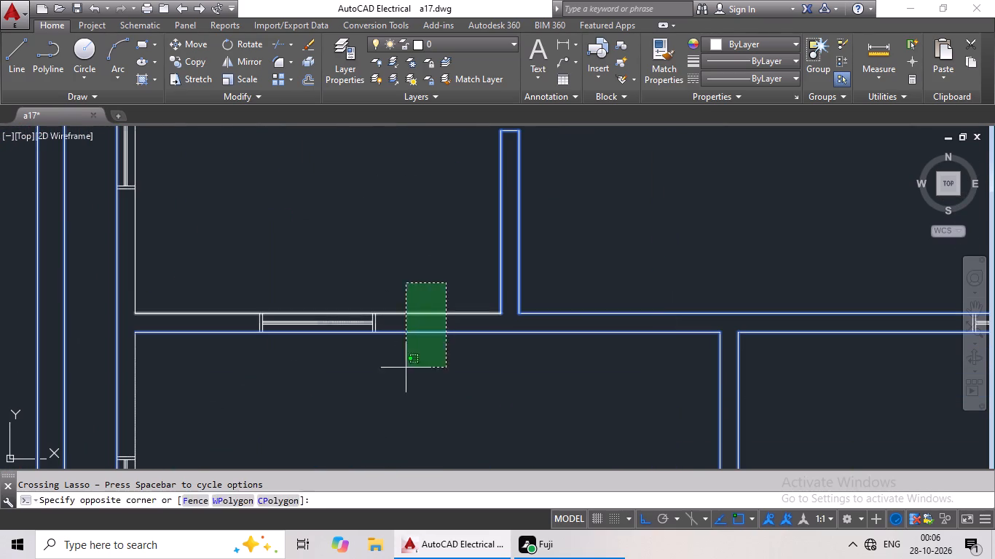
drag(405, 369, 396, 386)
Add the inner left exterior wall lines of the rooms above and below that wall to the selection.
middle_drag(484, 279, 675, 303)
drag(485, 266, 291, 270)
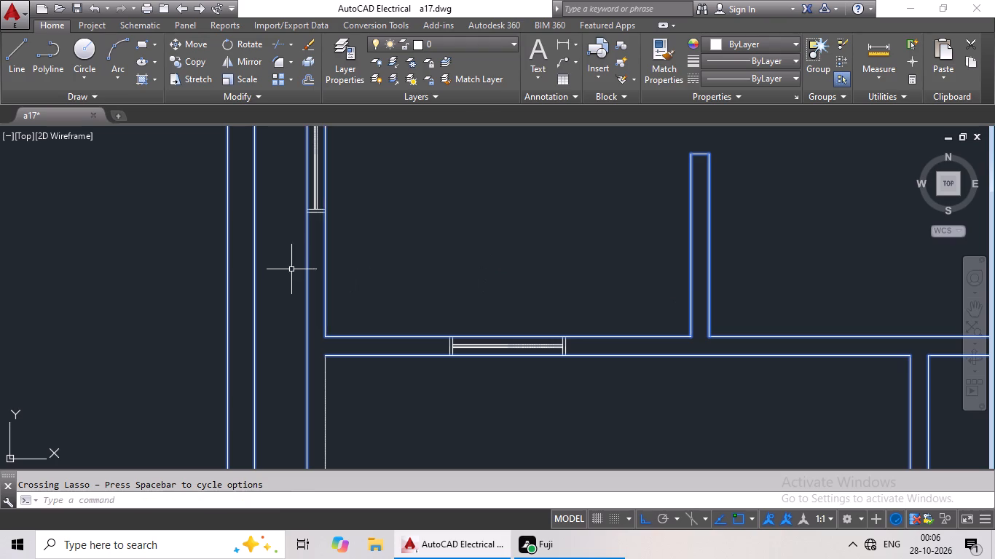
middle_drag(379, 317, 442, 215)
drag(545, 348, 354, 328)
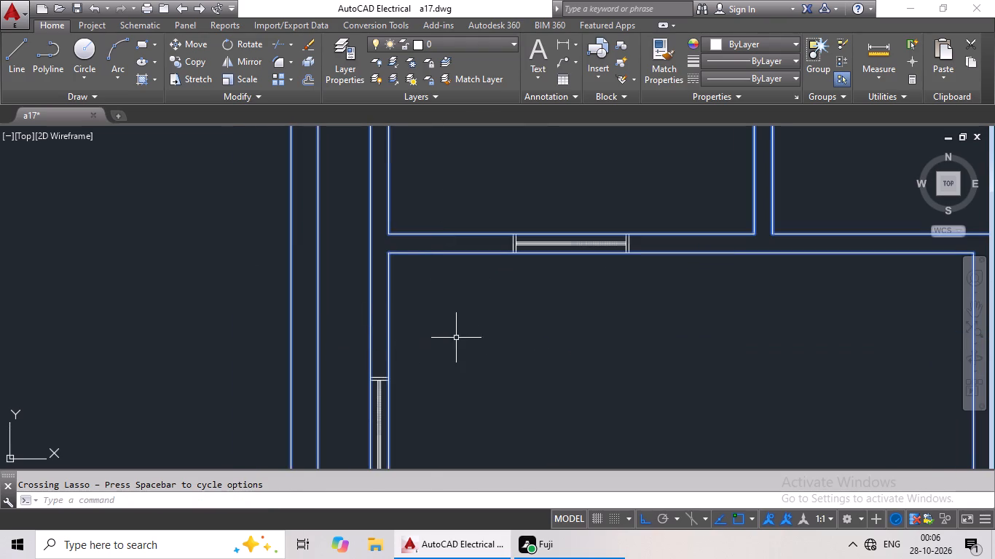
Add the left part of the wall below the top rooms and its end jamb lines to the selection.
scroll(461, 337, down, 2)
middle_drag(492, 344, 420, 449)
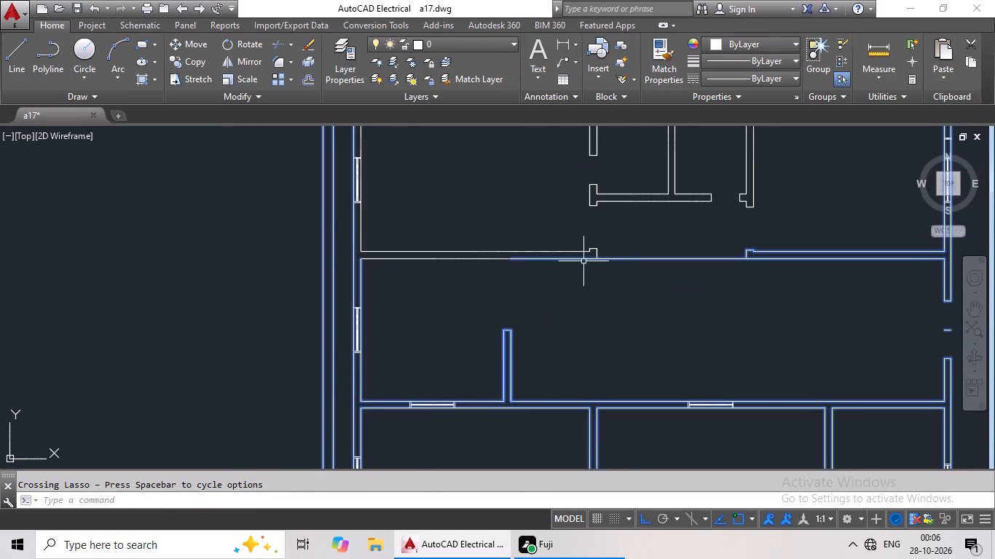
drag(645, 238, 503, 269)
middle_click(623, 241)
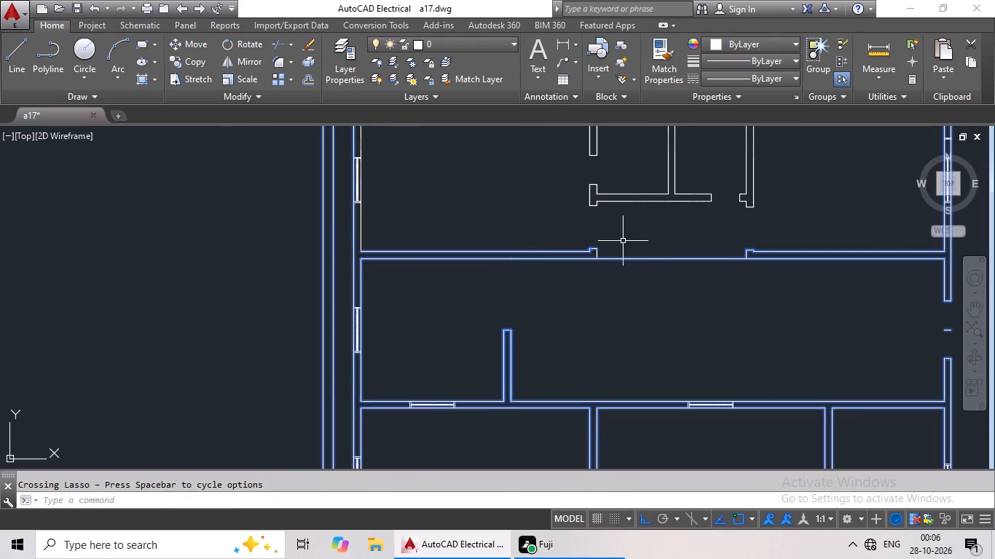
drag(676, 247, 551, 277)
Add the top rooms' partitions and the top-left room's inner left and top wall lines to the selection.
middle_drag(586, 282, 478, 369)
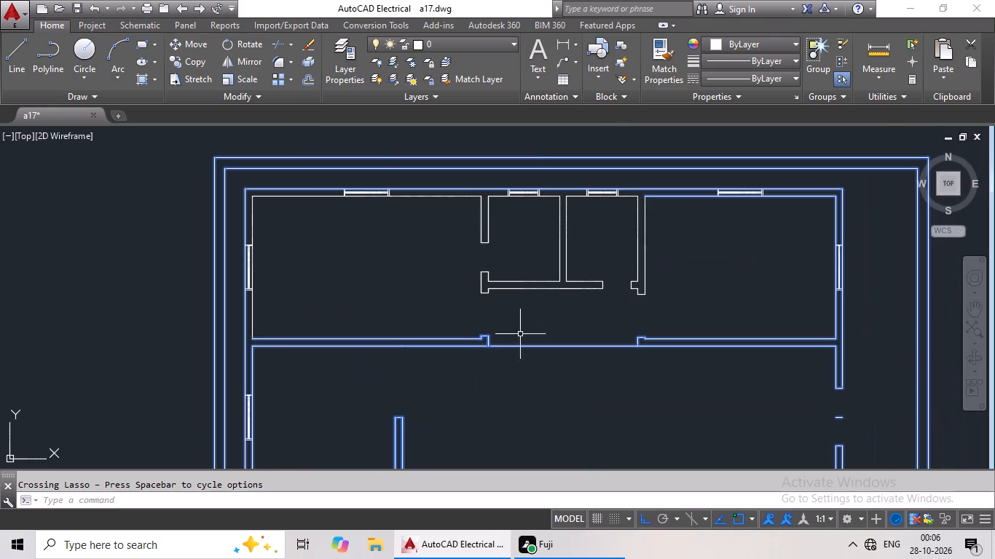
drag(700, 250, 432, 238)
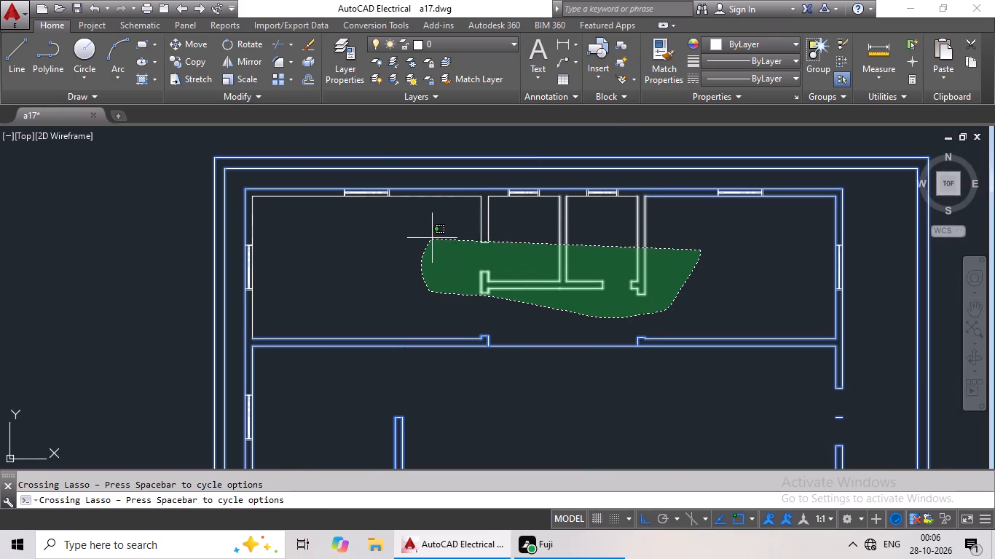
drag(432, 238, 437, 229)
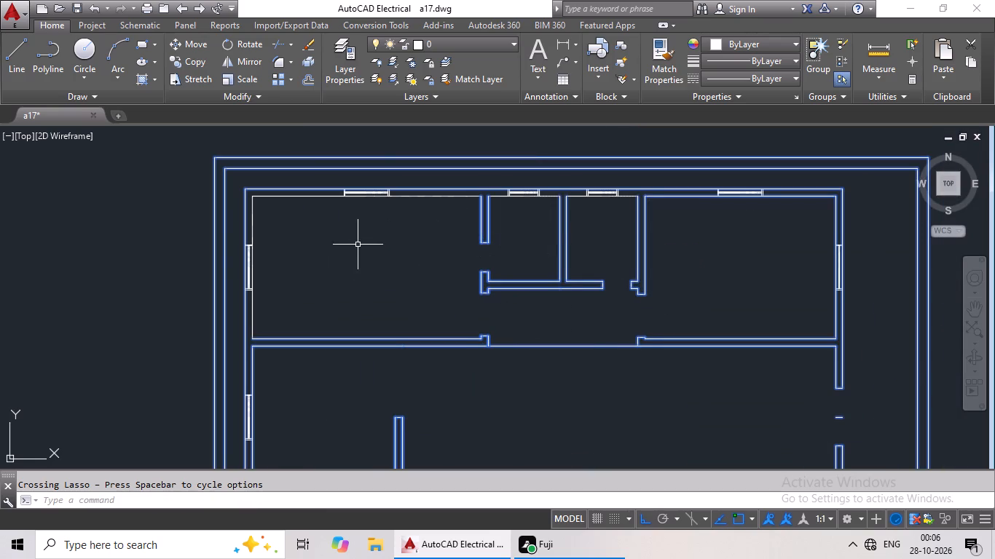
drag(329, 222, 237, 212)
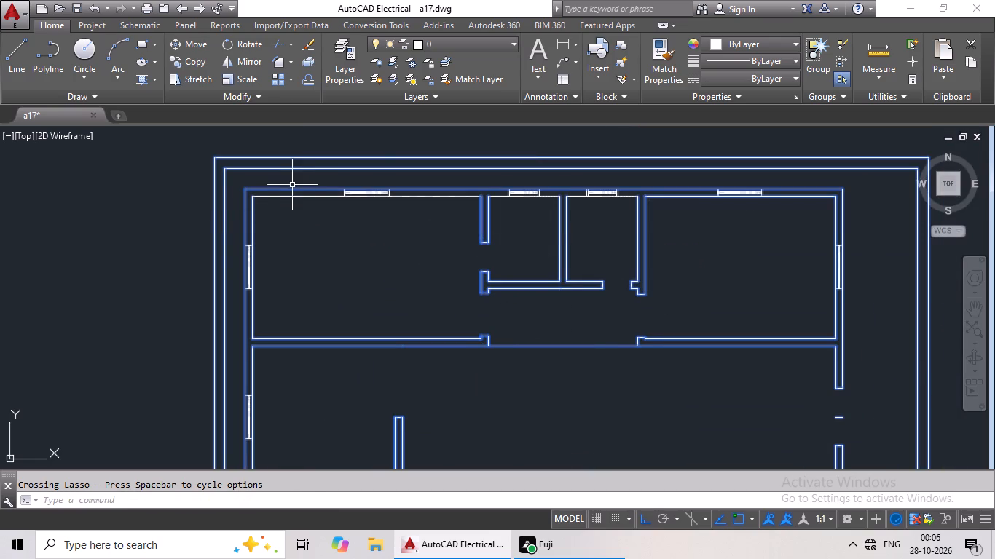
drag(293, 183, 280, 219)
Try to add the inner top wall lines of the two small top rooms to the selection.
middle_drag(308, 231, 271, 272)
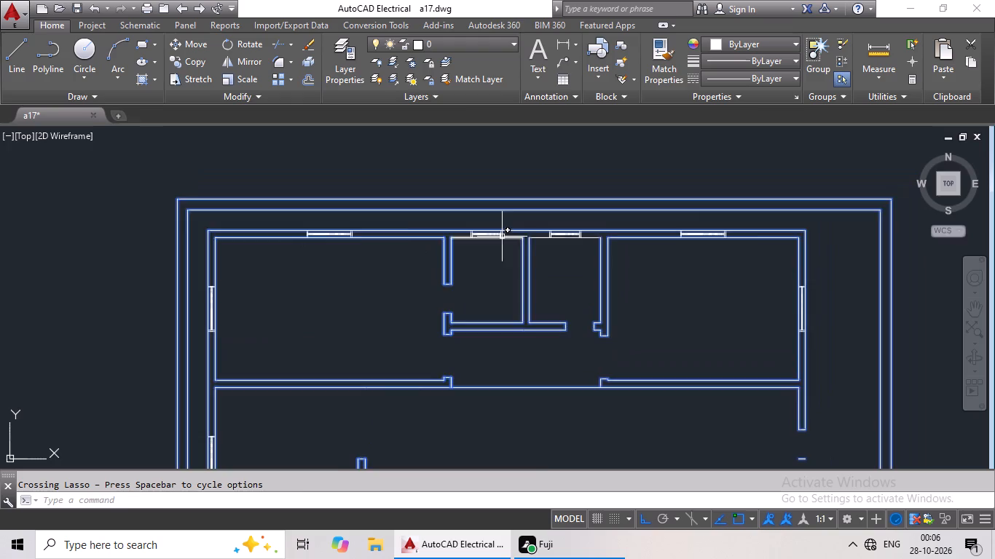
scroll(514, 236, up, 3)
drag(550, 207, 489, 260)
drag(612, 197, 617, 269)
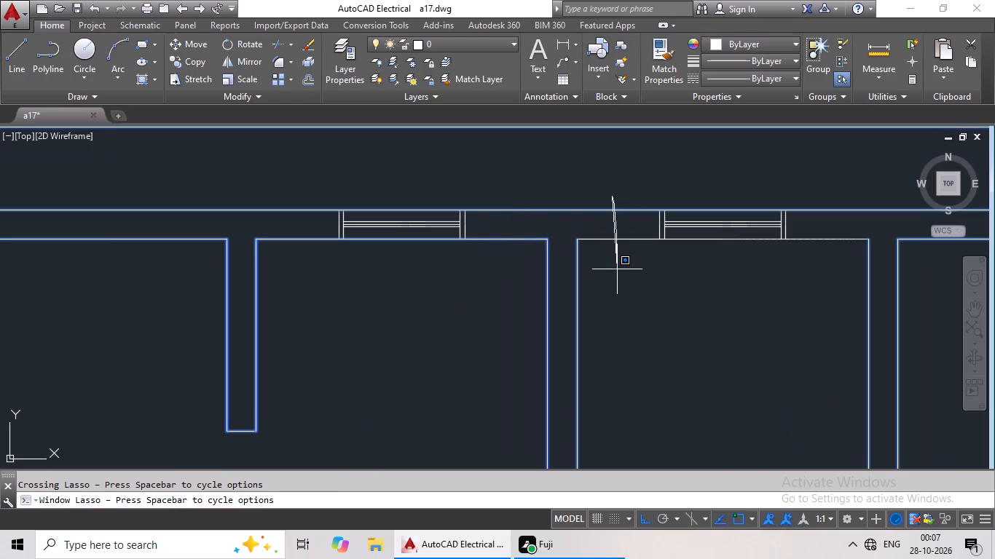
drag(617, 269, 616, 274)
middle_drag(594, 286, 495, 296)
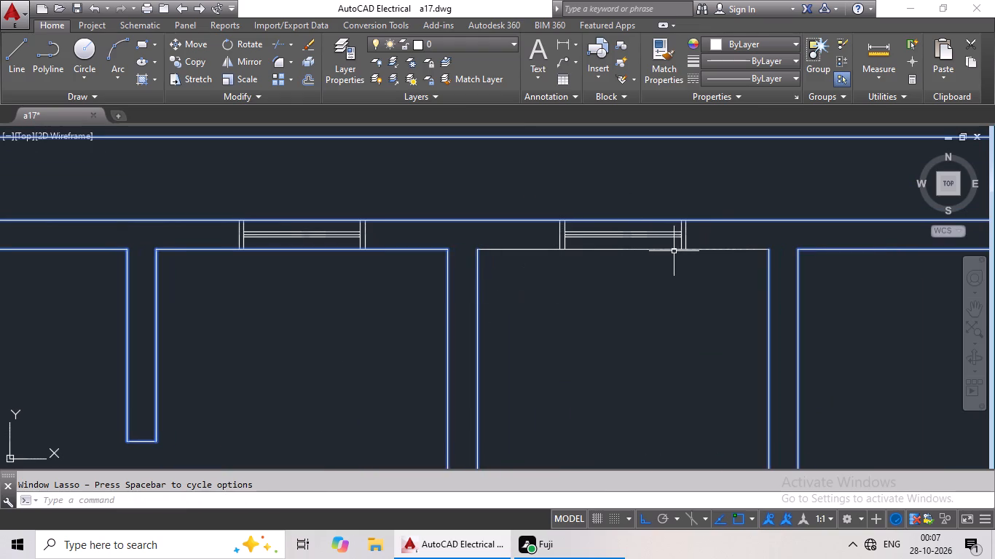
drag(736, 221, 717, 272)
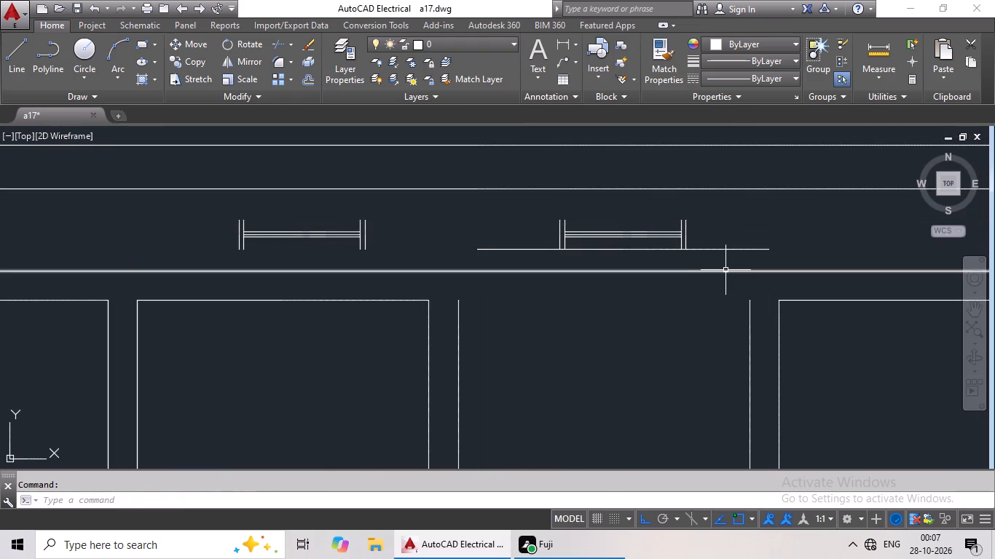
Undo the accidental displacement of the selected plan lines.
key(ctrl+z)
Restart the selection with the top and right boundary lines, outer top and right wall lines and top-right room's inner top line.
scroll(708, 278, down, 4)
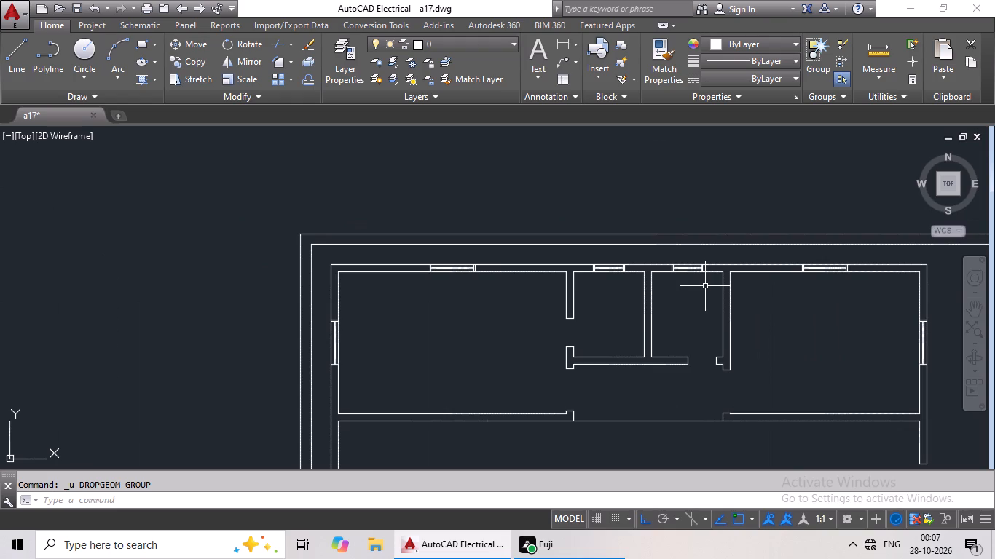
scroll(717, 269, down, 1)
middle_drag(818, 312, 516, 263)
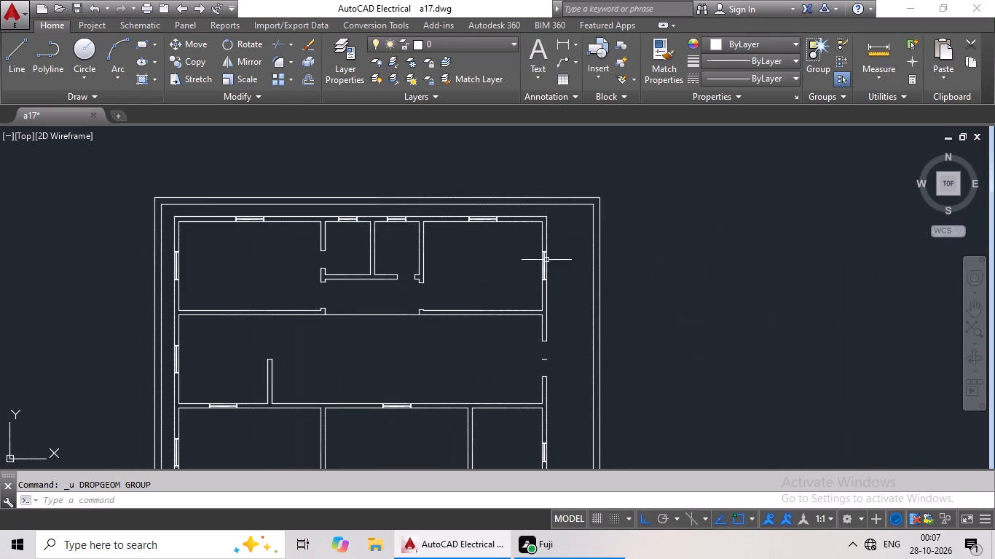
drag(641, 193, 538, 222)
drag(546, 167, 502, 260)
middle_drag(508, 258, 586, 248)
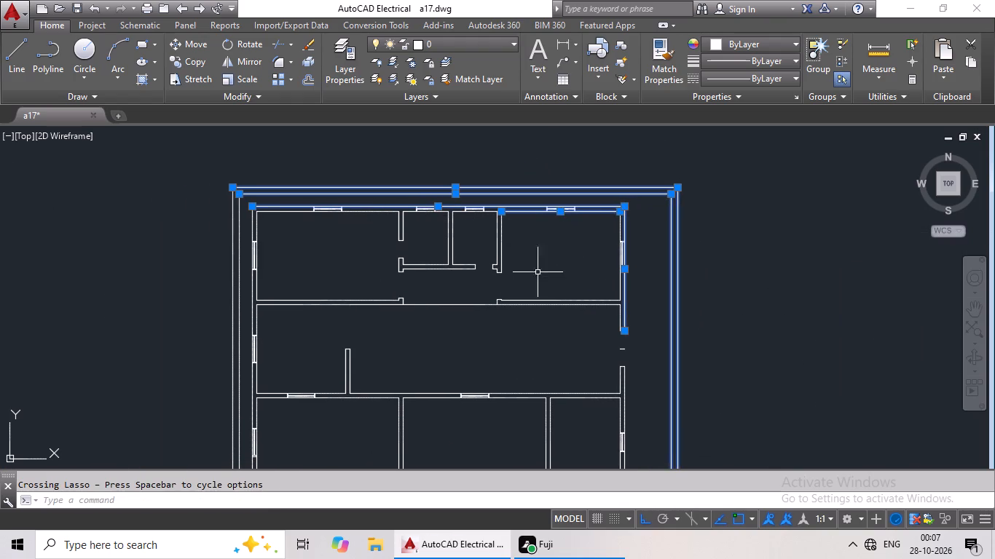
Add the top rooms' partitions, the left boundary lines and the left exterior wall lines to the selection.
drag(559, 250, 178, 221)
Add the inner top wall lines of the top-left room and the two small top rooms to the selection.
scroll(267, 231, up, 3)
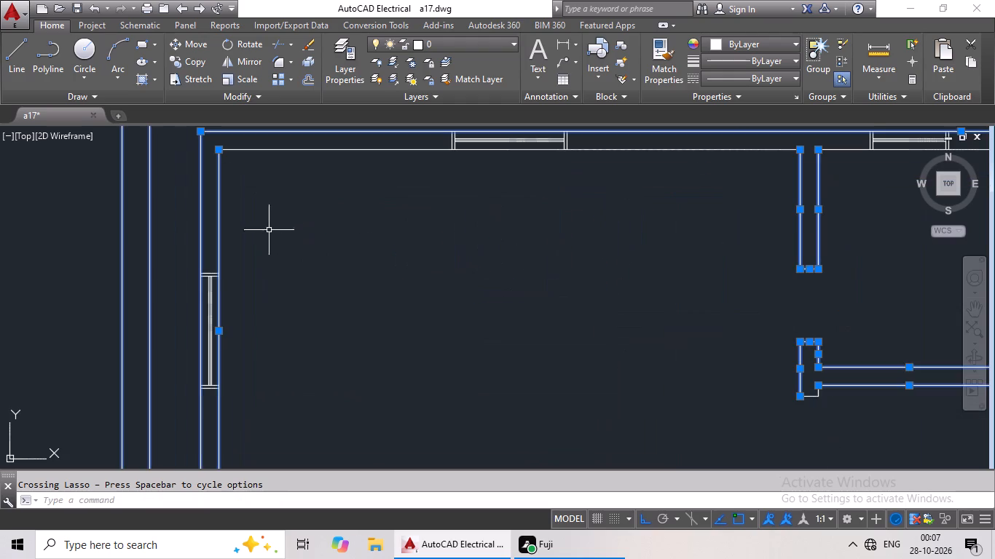
middle_drag(331, 203, 234, 297)
drag(518, 187, 481, 304)
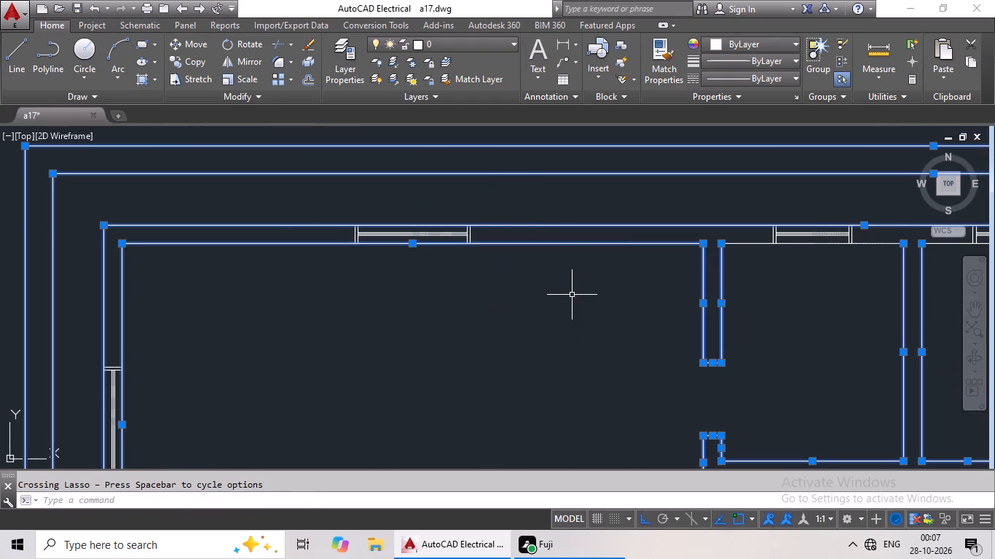
middle_drag(572, 294, 389, 256)
drag(697, 163, 648, 255)
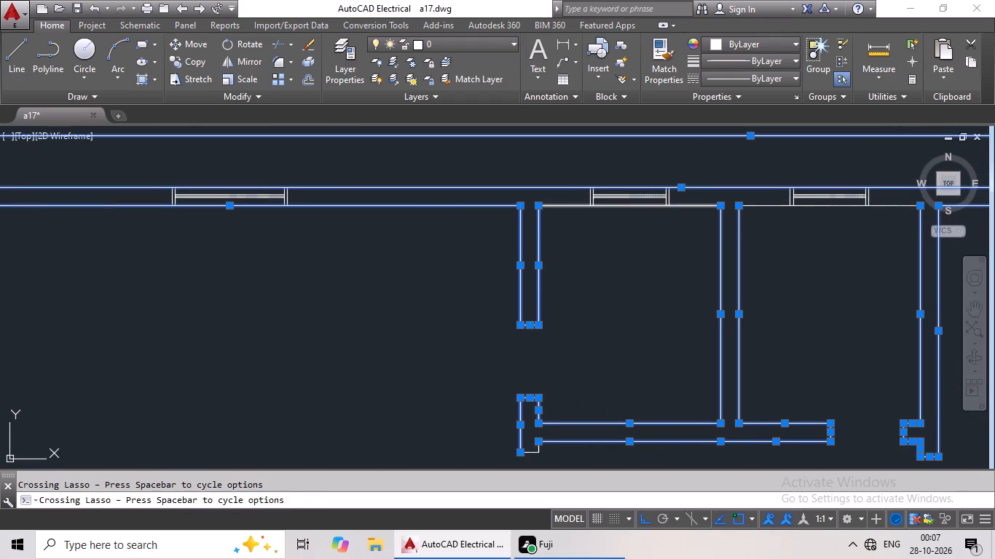
middle_drag(672, 265, 376, 266)
drag(605, 174, 560, 252)
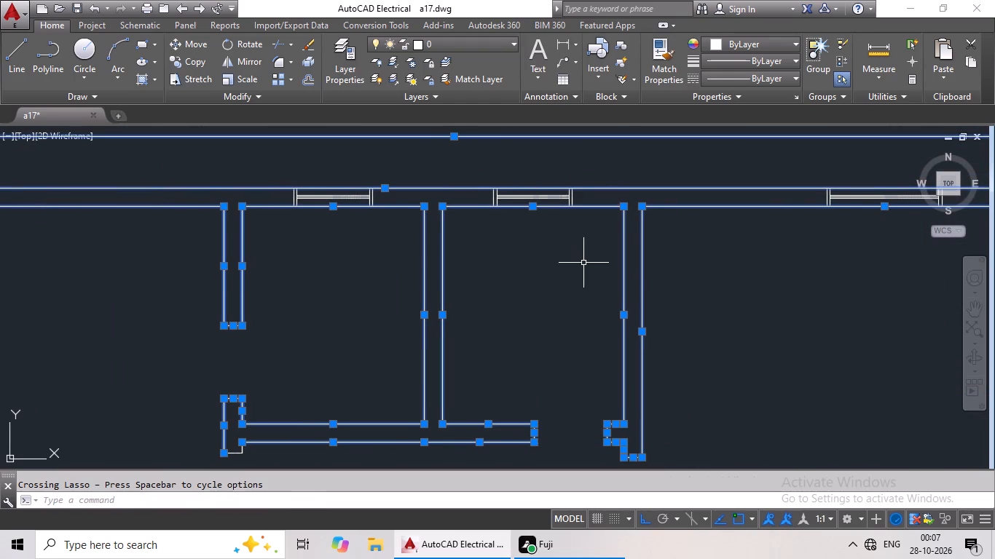
Add the top-right room's inner right exterior wall line to the selection.
middle_drag(584, 263, 601, 225)
middle_drag(747, 242, 361, 253)
scroll(502, 258, down, 2)
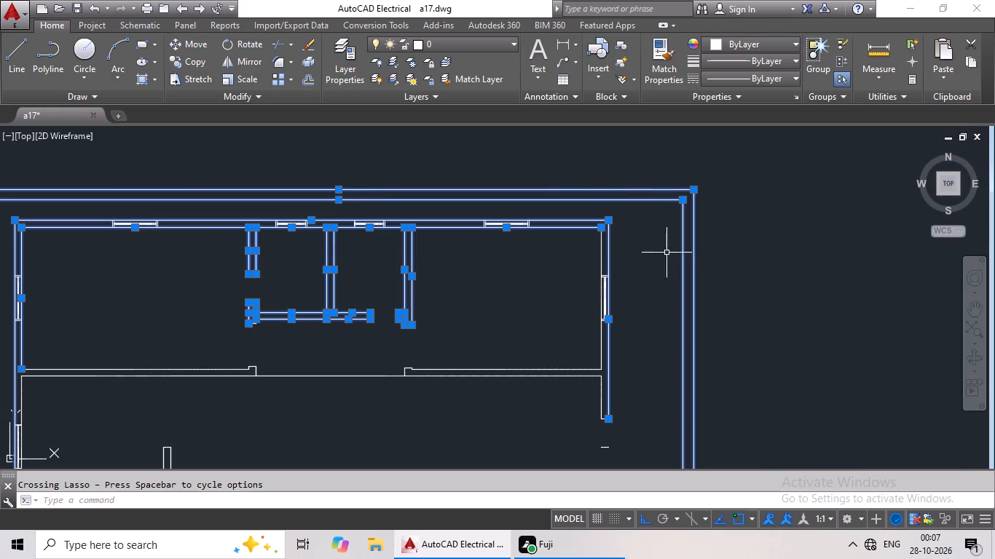
drag(654, 238, 570, 243)
Add the full wall below the top rooms, its doorway jambs and the partition's missed end line to the selection.
middle_drag(574, 256, 599, 218)
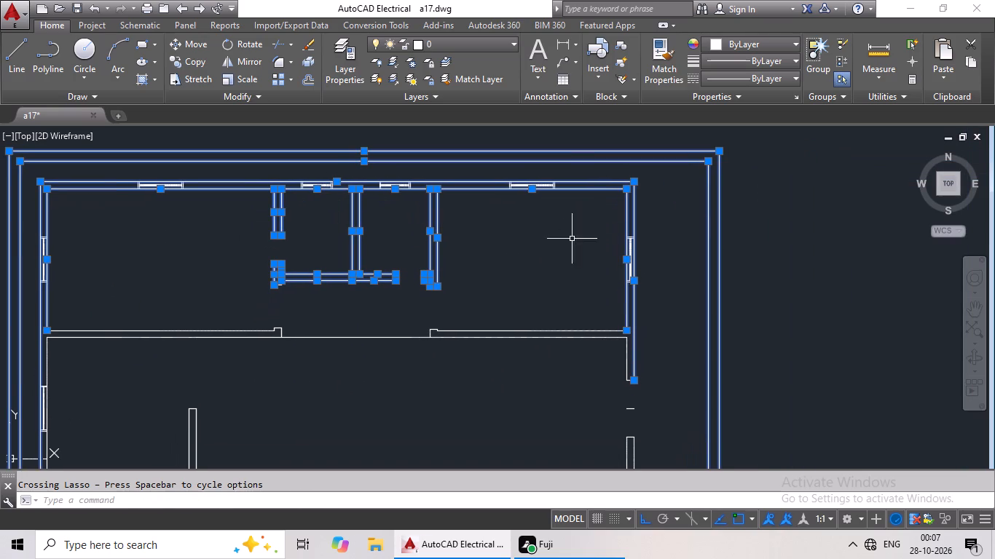
drag(564, 247, 237, 269)
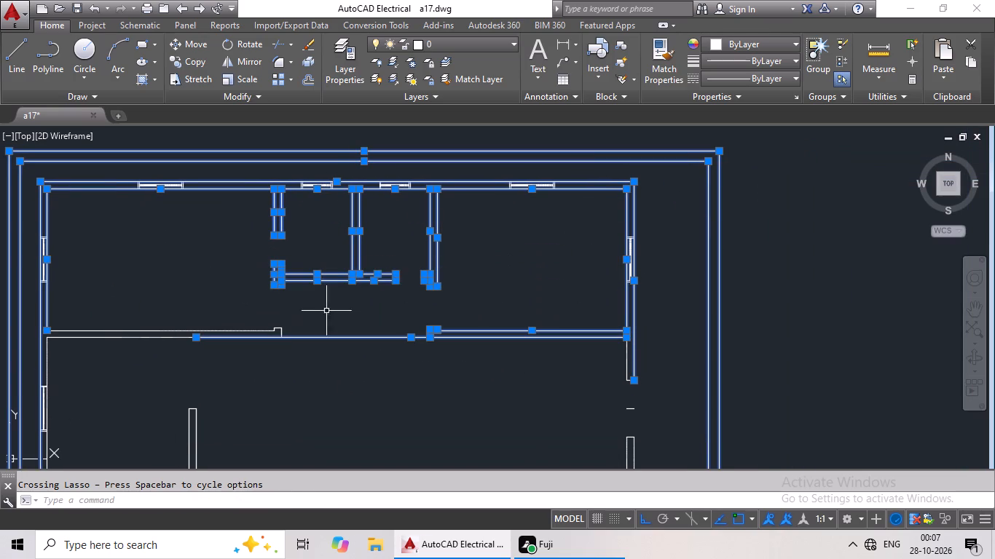
drag(378, 293, 158, 312)
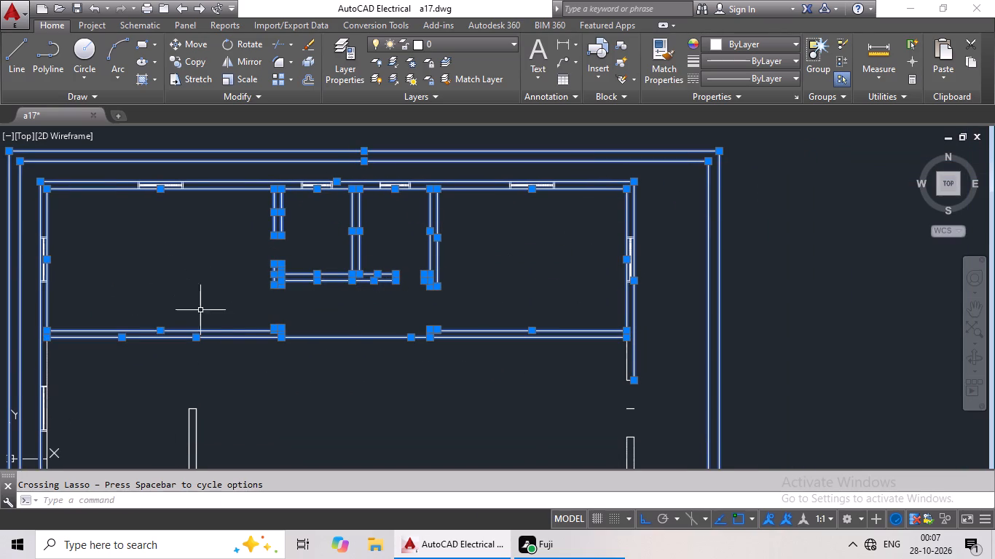
scroll(444, 337, up, 3)
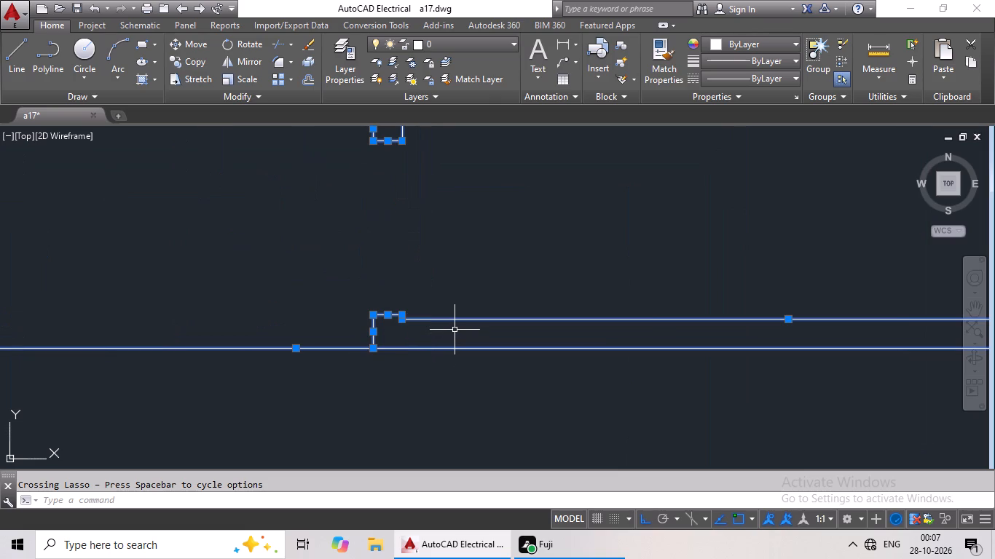
scroll(469, 288, down, 3)
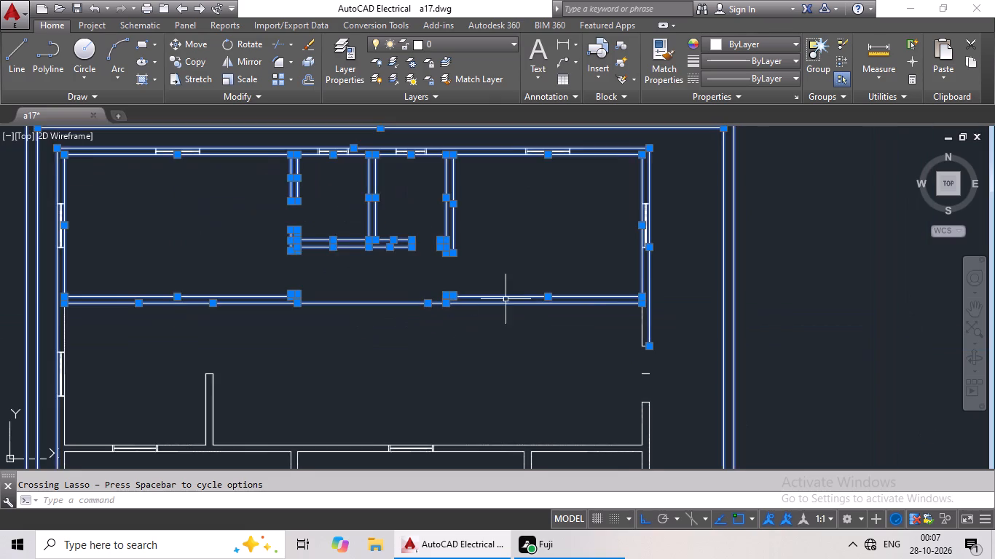
Add the right exterior wall's inner line and end jamb above the side doorway to the selection.
middle_drag(519, 301, 524, 195)
drag(721, 178, 560, 243)
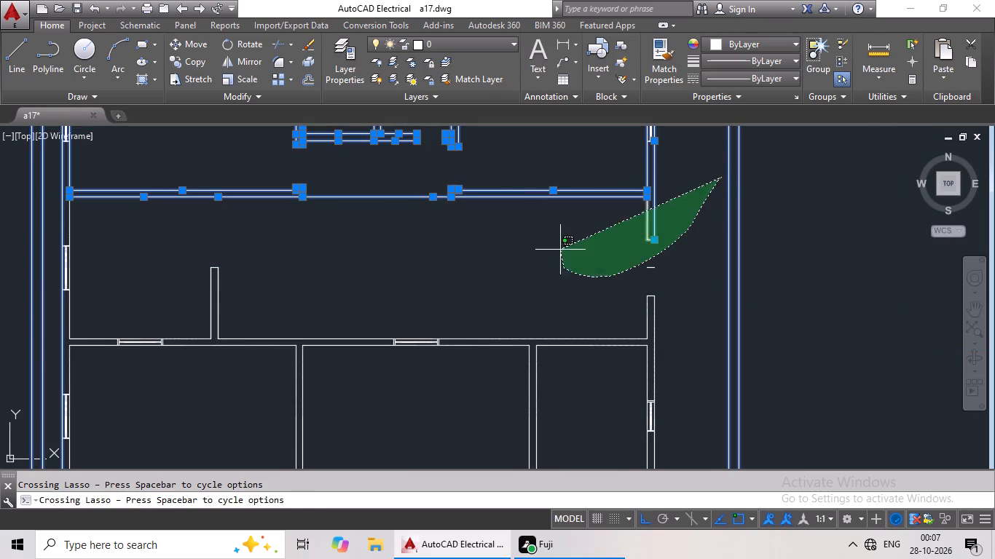
drag(560, 243, 560, 231)
Add the short partition, the wall lines beneath it and the two room partitions below that wall to the selection.
drag(616, 241, 173, 327)
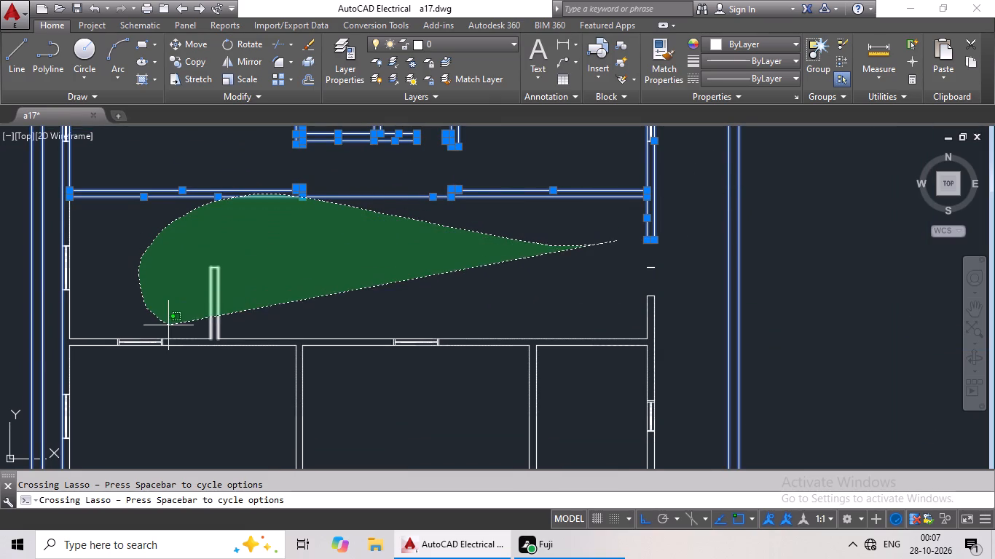
drag(173, 327, 206, 323)
drag(274, 251, 216, 394)
drag(312, 309, 270, 401)
drag(376, 386, 248, 440)
drag(478, 324, 438, 408)
drag(576, 370, 454, 447)
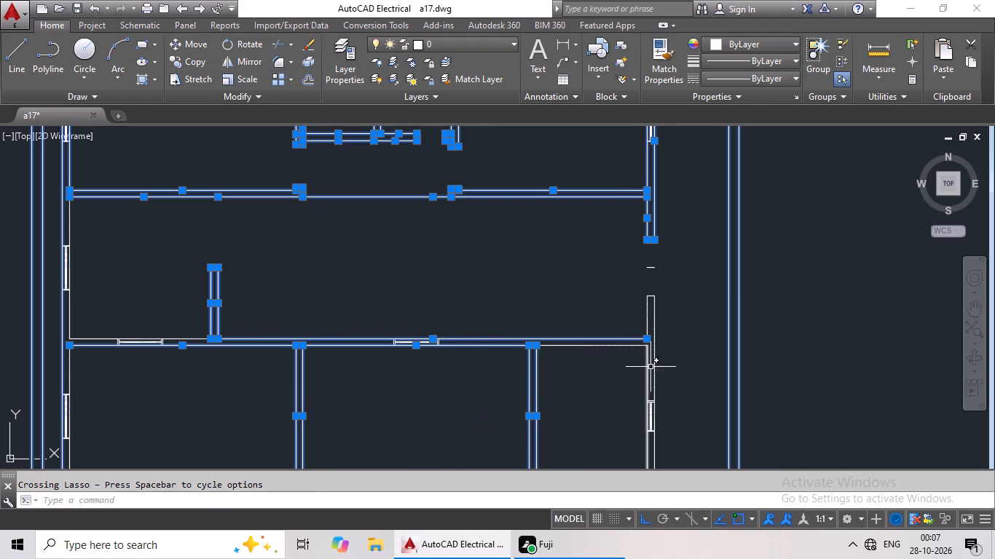
Add the side doorway's remaining jamb lines, the right exterior wall below it and the adjoining room's inner top and right lines.
drag(686, 298, 590, 298)
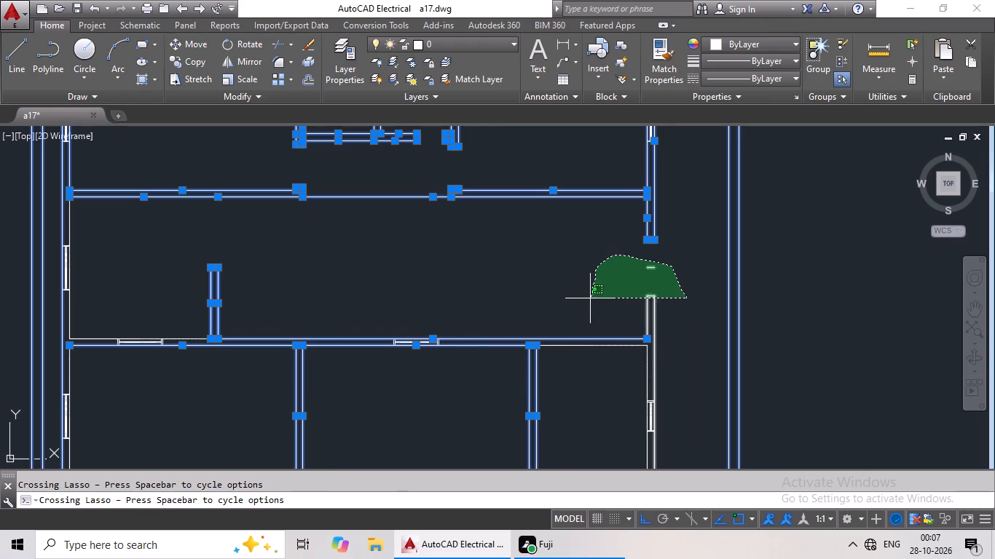
drag(590, 298, 590, 299)
middle_drag(672, 285, 594, 201)
drag(536, 207, 483, 301)
drag(616, 271, 540, 296)
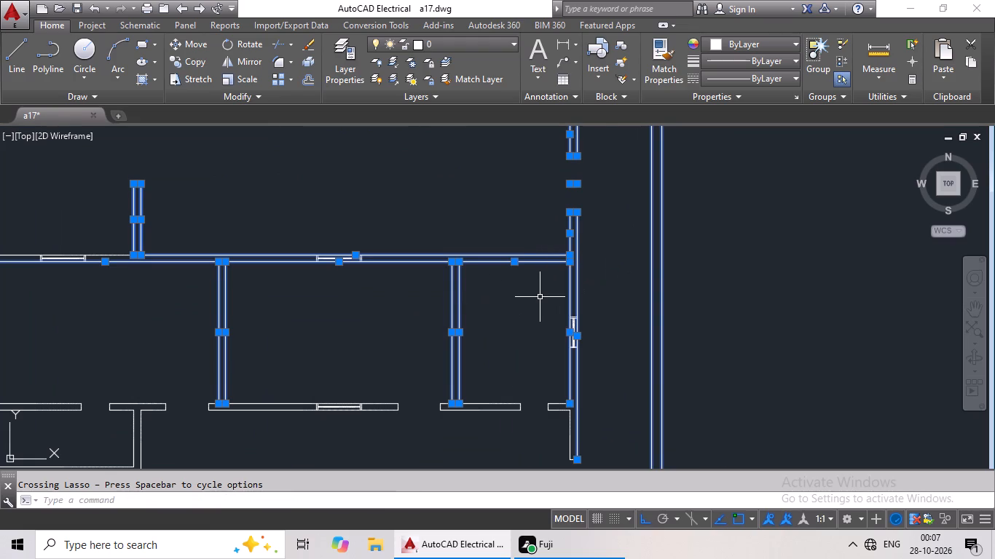
Add the short wall below the right room partition, the corner wall stub, the exterior wall's end and the side doorway line to the selection.
middle_drag(540, 297, 548, 226)
drag(552, 258, 437, 327)
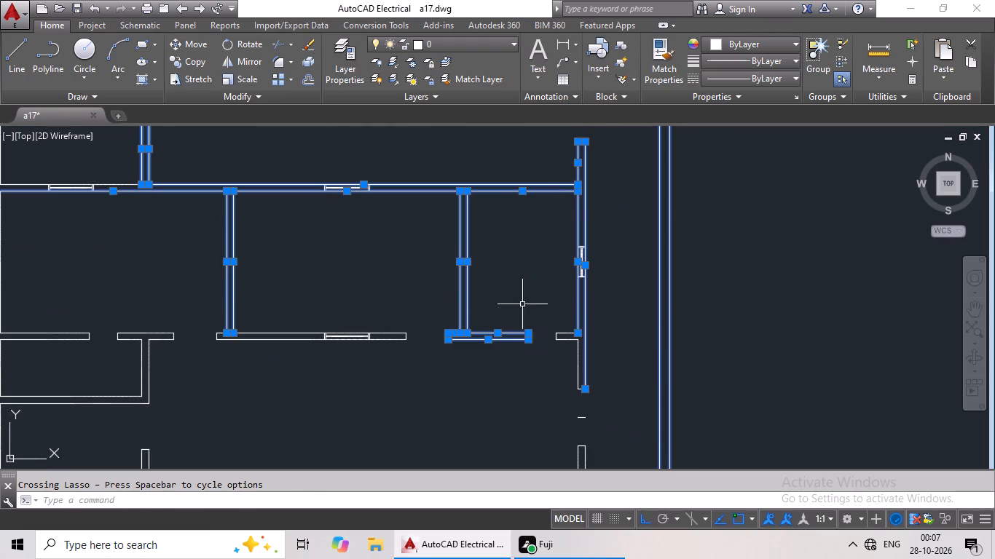
drag(529, 298, 623, 352)
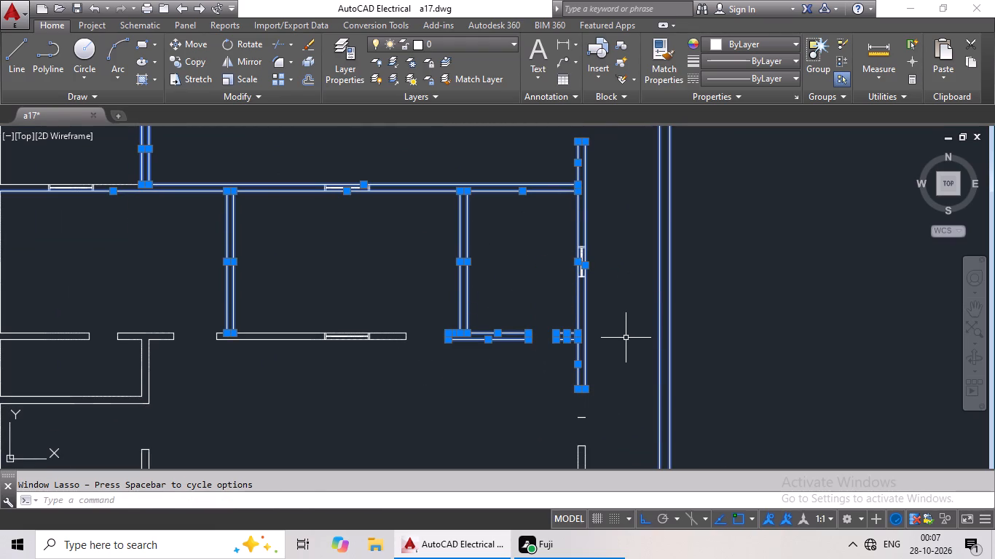
drag(620, 359, 556, 433)
Add the middle room's lower wall lines and the jambs at both ends to the selection, leaving out its window.
drag(410, 293, 406, 320)
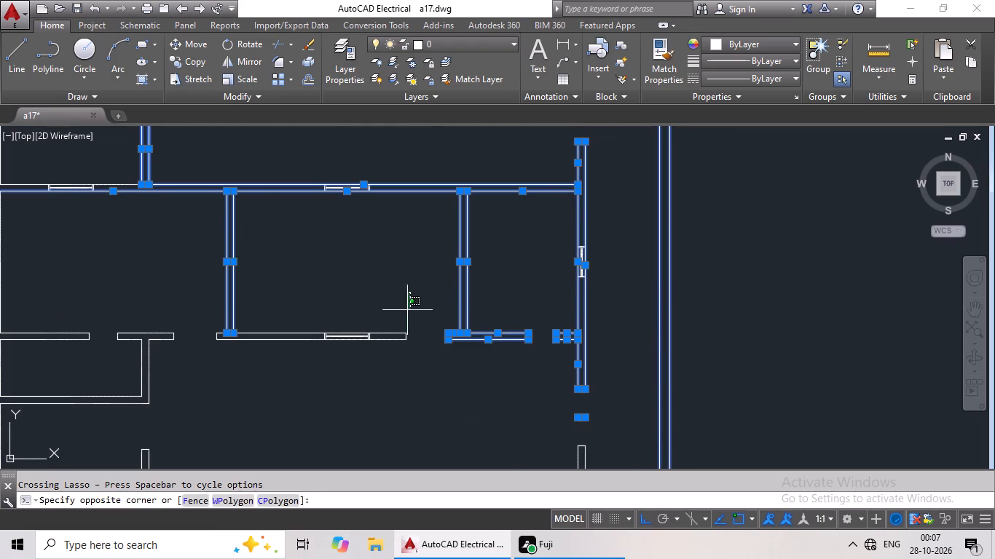
drag(406, 320, 394, 374)
scroll(388, 320, up, 3)
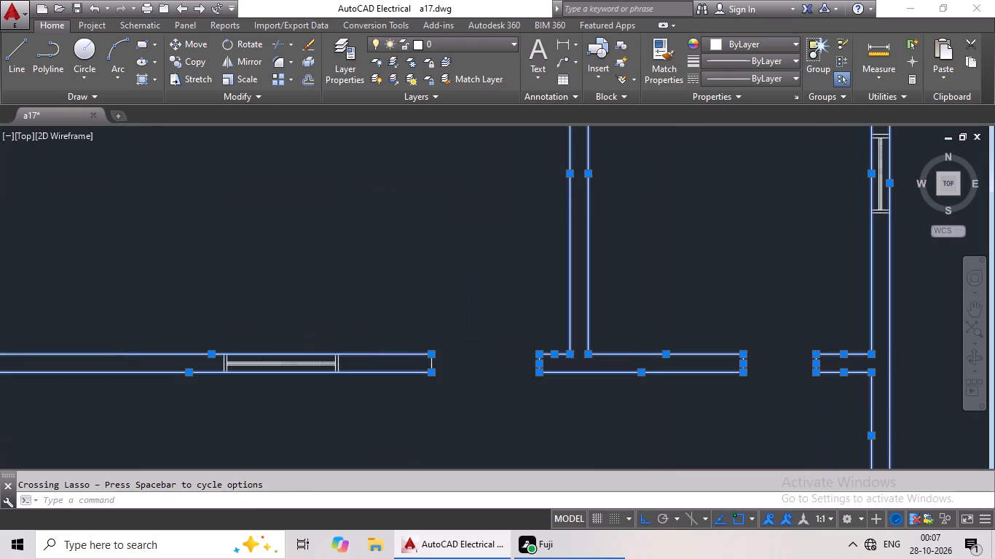
drag(515, 375, 444, 378)
scroll(471, 373, down, 3)
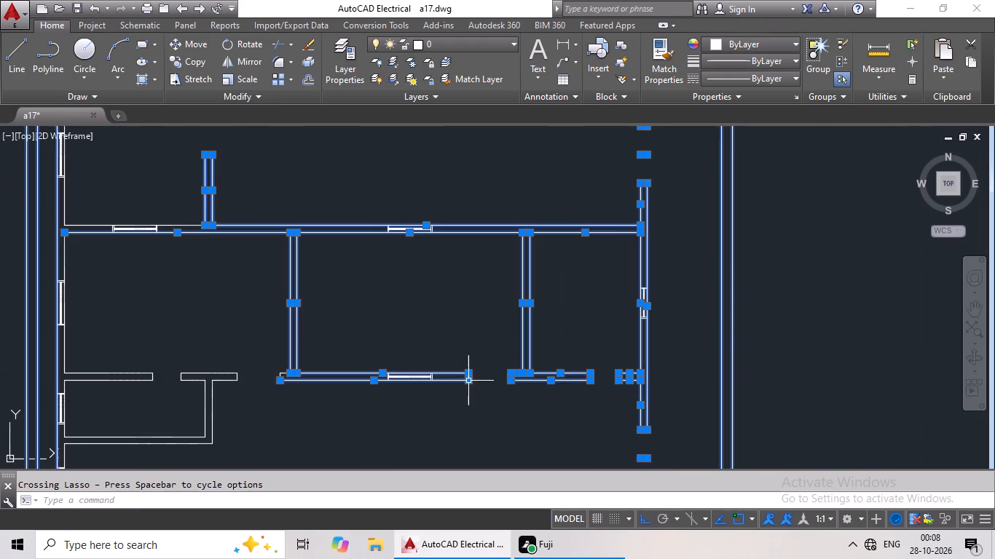
middle_drag(457, 386, 553, 350)
scroll(409, 330, up, 3)
drag(421, 291, 256, 413)
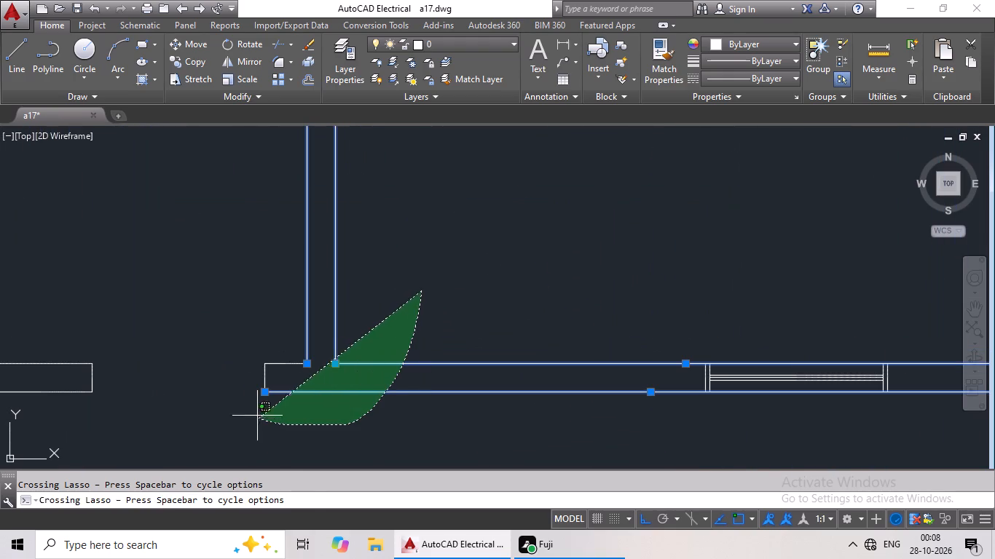
drag(256, 413, 235, 352)
Add the T-shaped wall between the doorways, the small left room's walls and the partition stub above the staircase to the selection.
middle_drag(247, 347, 419, 314)
drag(339, 246, 0, 338)
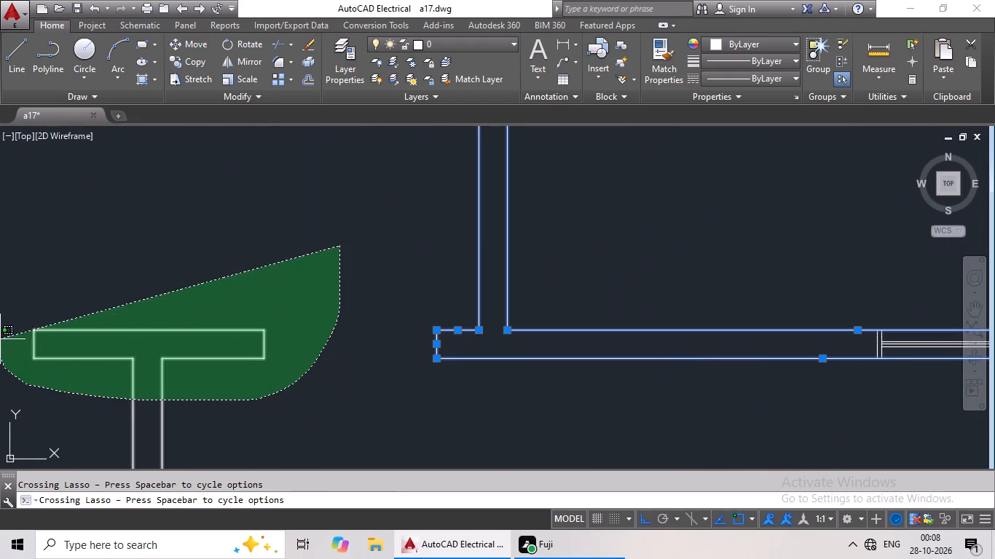
drag(0, 338, 13, 314)
scroll(170, 314, down, 3)
middle_drag(178, 344, 310, 301)
drag(358, 312, 224, 392)
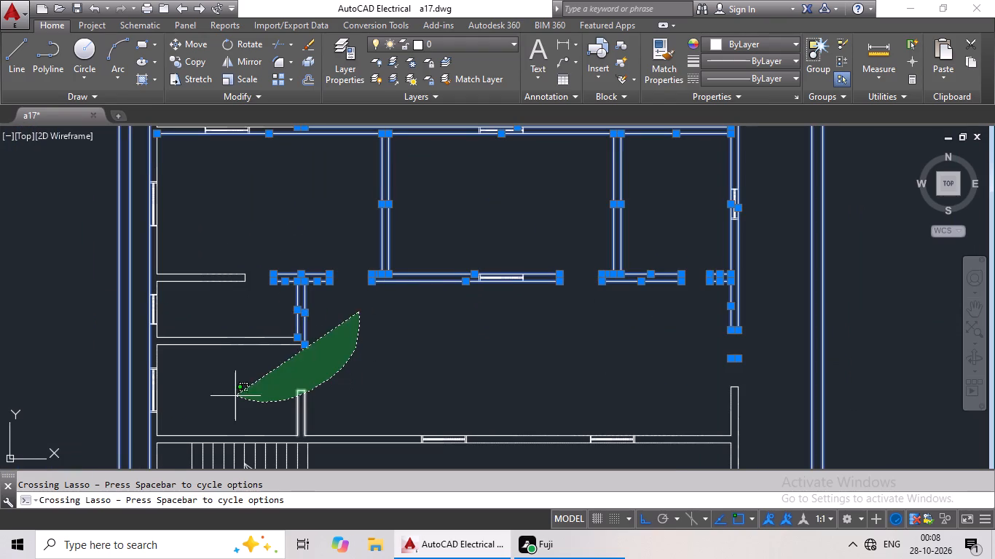
drag(224, 392, 210, 239)
drag(361, 325, 270, 406)
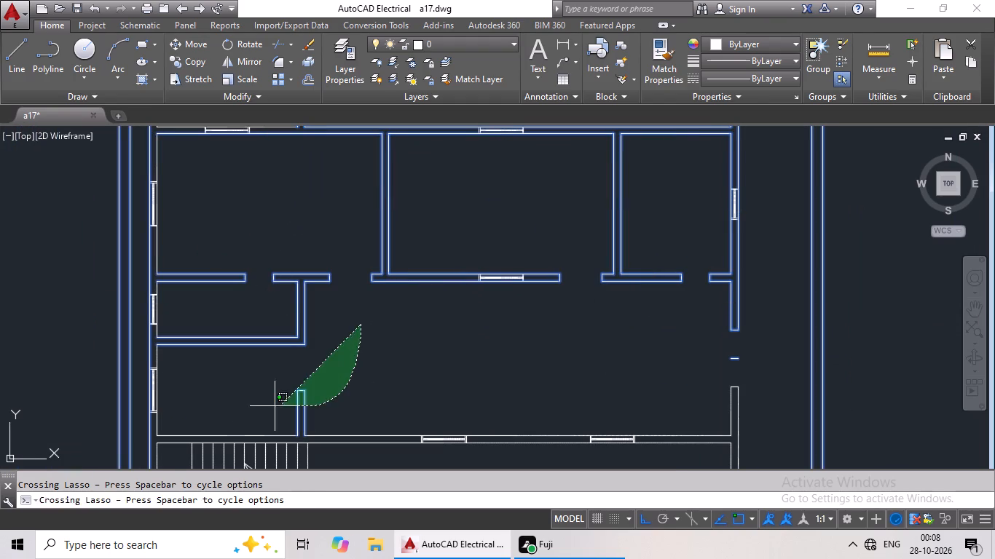
drag(270, 406, 254, 391)
Add the left exterior wall's inner lines in the three left-hand rooms above the staircase to the selection.
drag(262, 227, 147, 253)
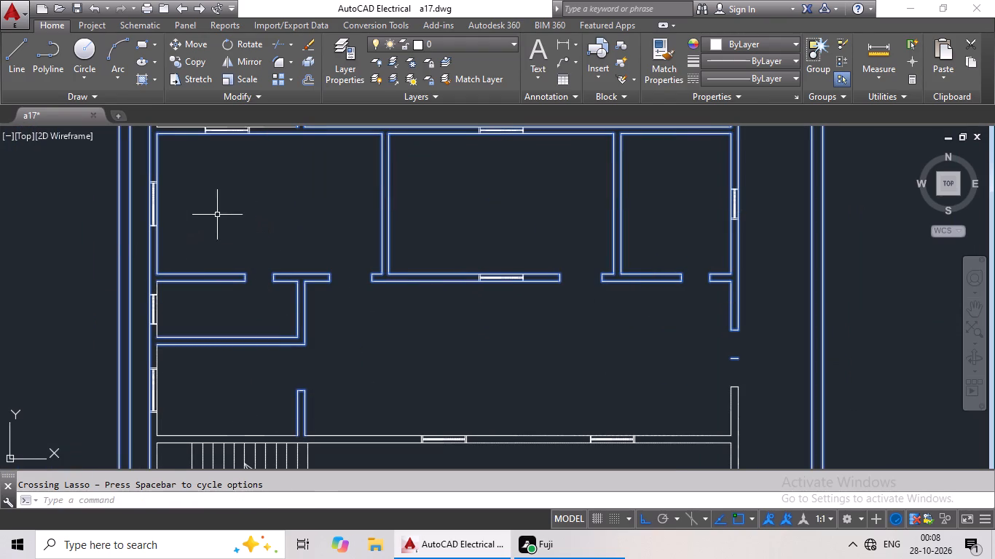
drag(218, 353, 141, 346)
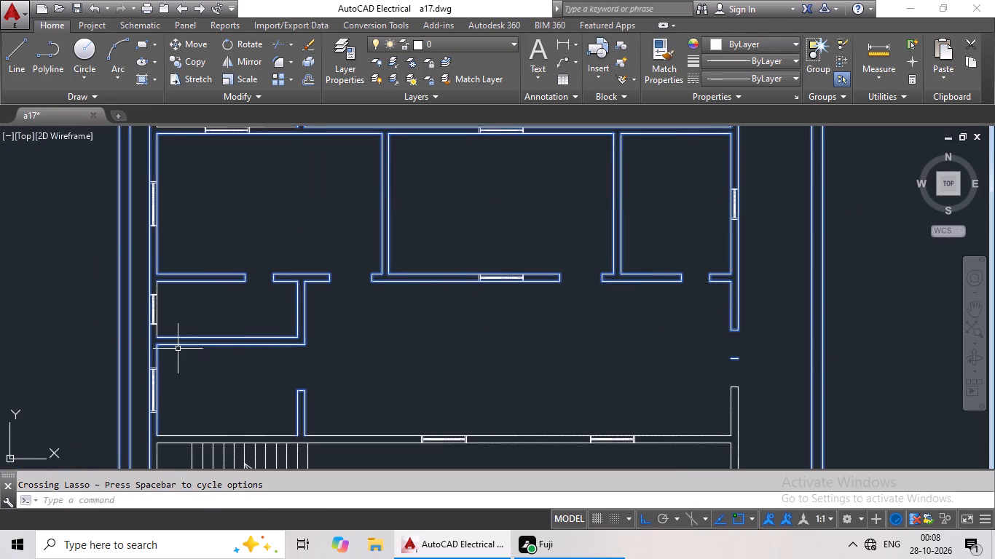
drag(197, 285, 149, 277)
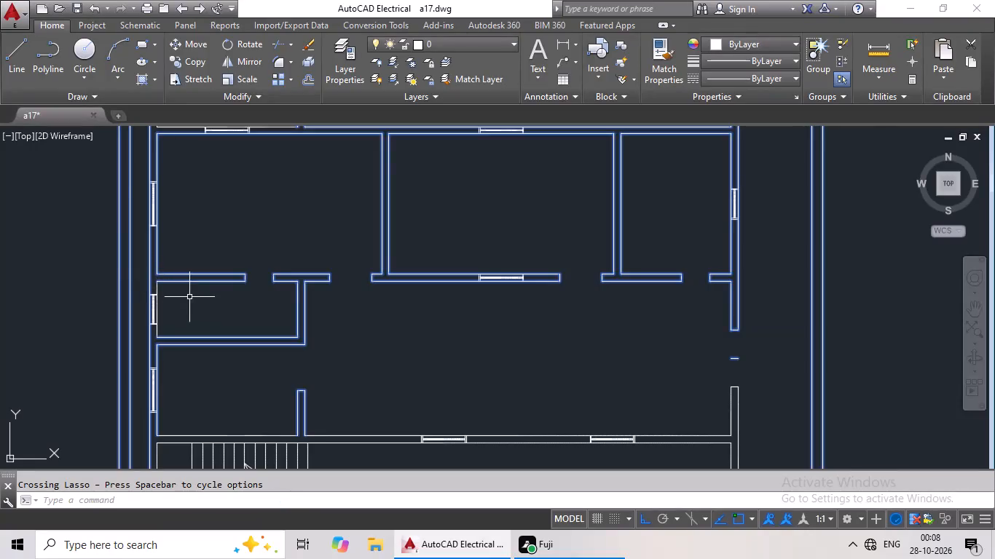
scroll(180, 288, up, 4)
drag(199, 284, 15, 291)
Add the lower wall line and the left inner wall line of the space beside the upper short partition to the selection.
scroll(180, 289, down, 3)
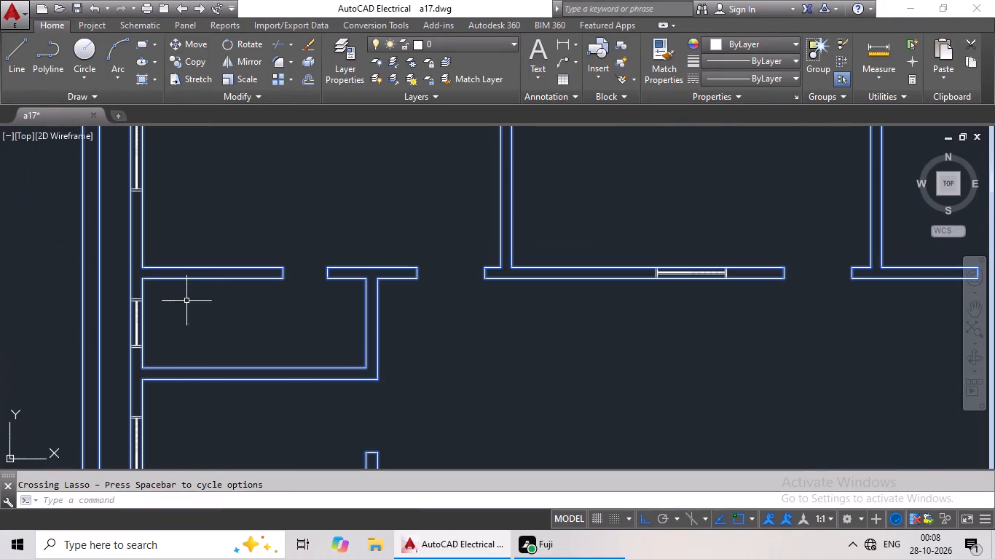
scroll(260, 339, down, 3)
scroll(303, 247, up, 3)
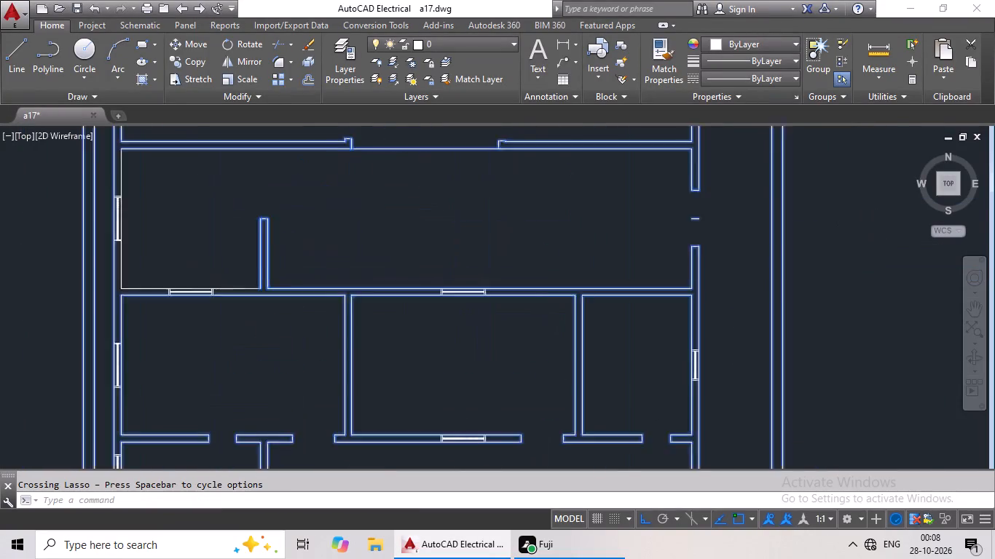
drag(184, 270, 194, 378)
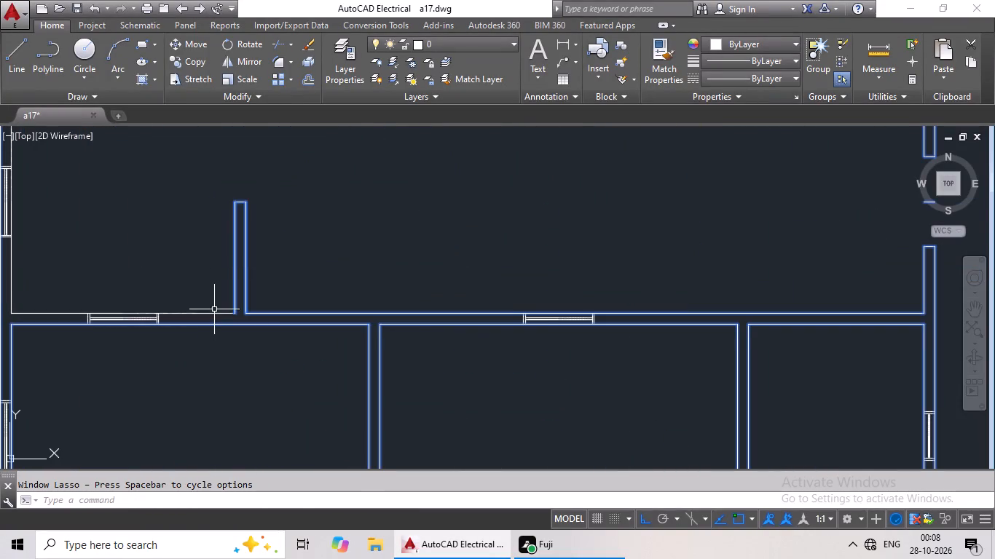
drag(214, 309, 190, 352)
scroll(224, 357, down, 1)
drag(145, 276, 107, 293)
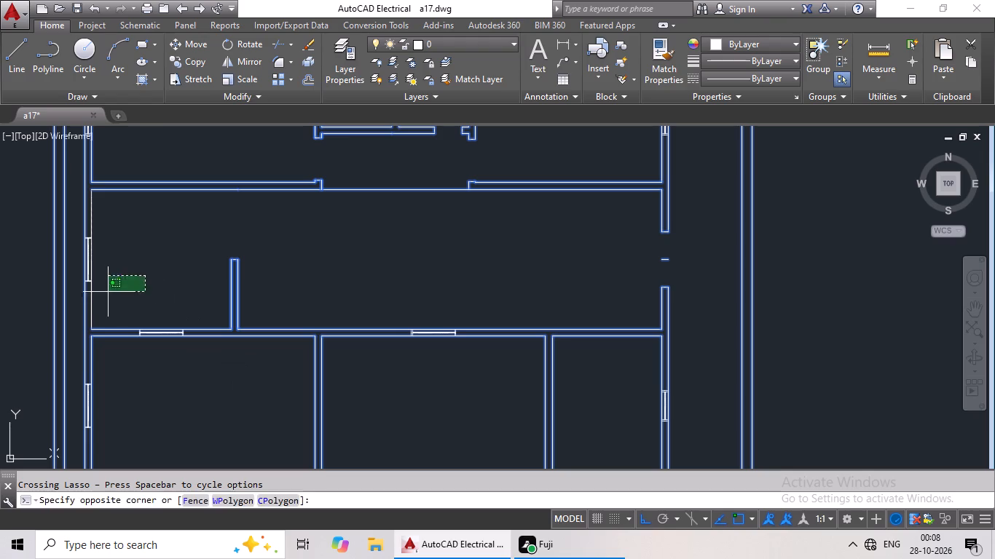
drag(107, 293, 79, 305)
Add the right exterior wall below the side doorway, both lines of the wall above the staircase hall and the hall's right line.
scroll(185, 330, down, 1)
middle_drag(186, 349, 251, 237)
middle_drag(383, 357, 382, 203)
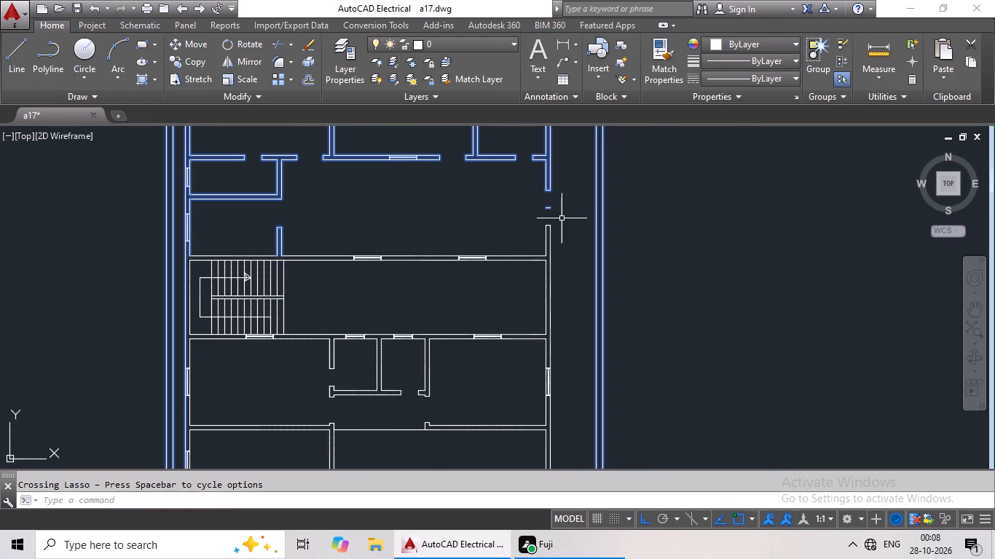
scroll(556, 228, up, 3)
drag(577, 209, 530, 330)
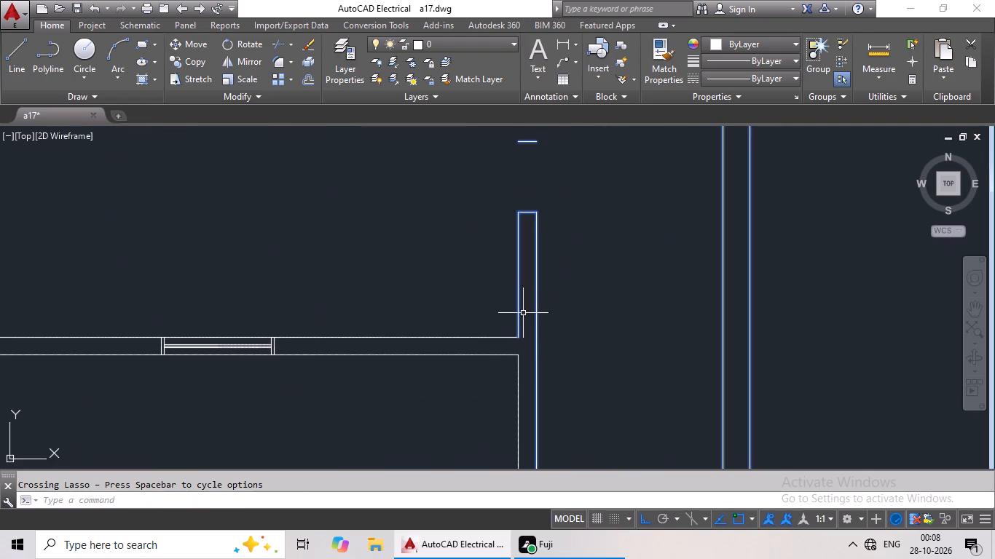
drag(505, 301, 437, 388)
drag(569, 370, 465, 403)
Add the staircase hall's lower wall line and the top and right inner lines of the right room below it to the selection.
middle_drag(489, 390, 508, 379)
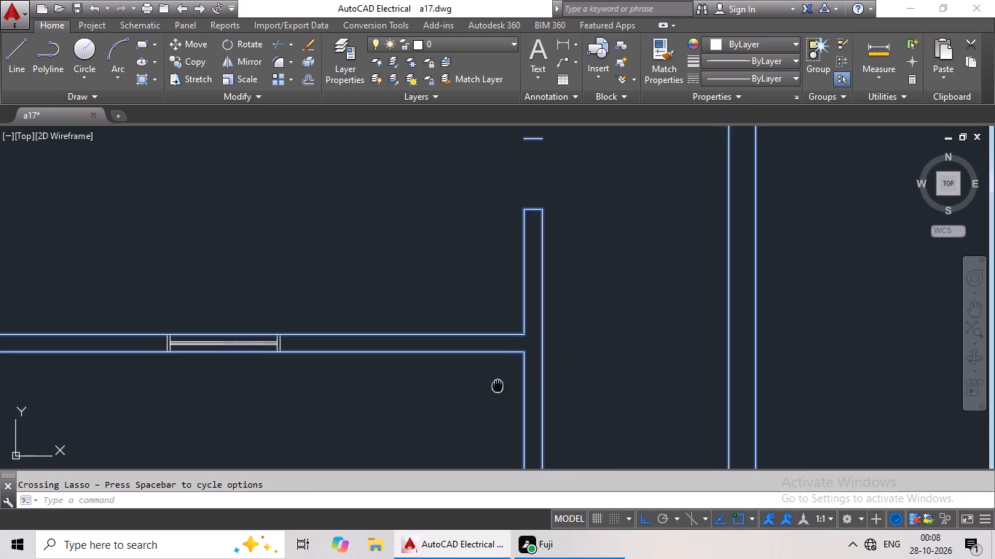
middle_drag(508, 379, 682, 320)
scroll(370, 293, down, 2)
scroll(278, 287, up, 3)
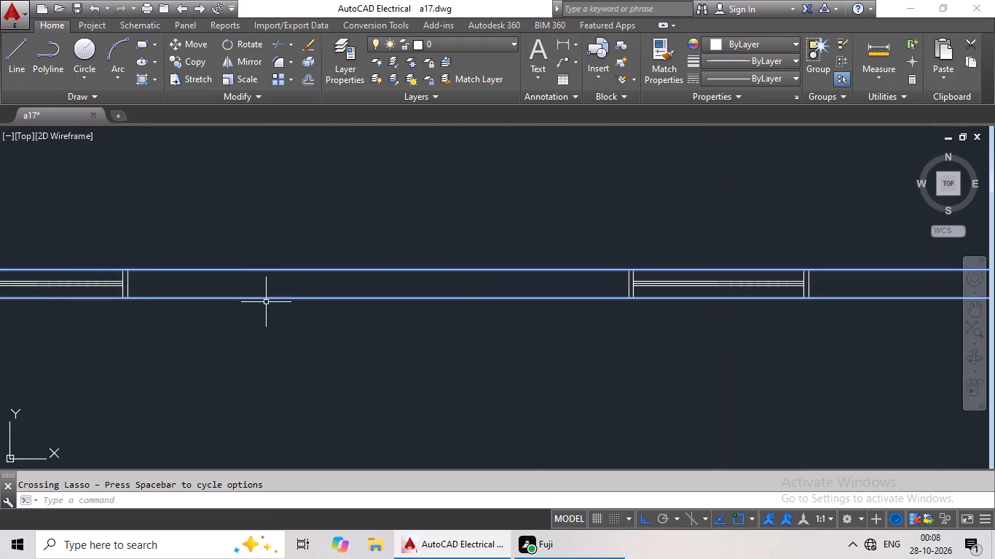
middle_drag(266, 302, 379, 198)
scroll(392, 194, down, 3)
drag(471, 259, 447, 370)
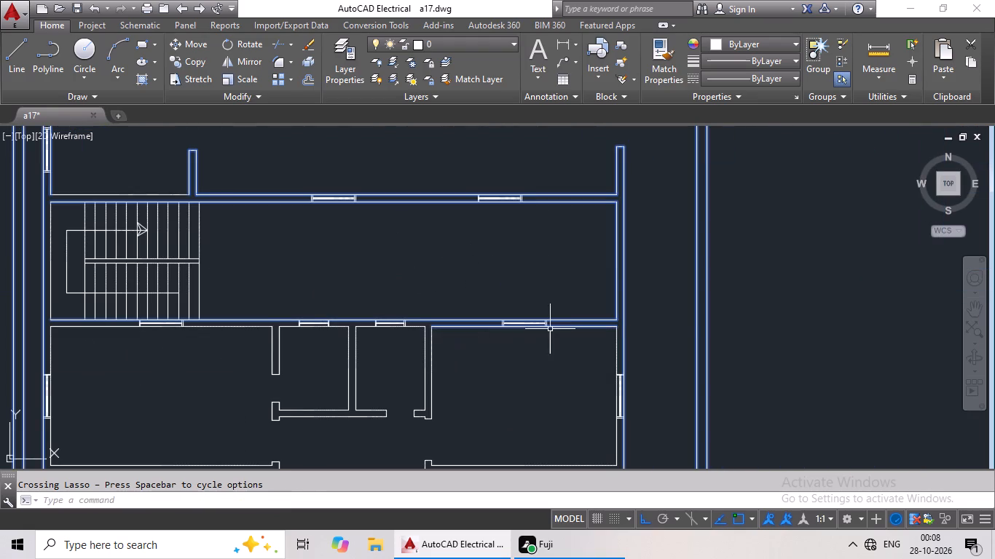
drag(668, 325, 592, 363)
Add the partitions, door jambs and lower walls around the two small rooms below the staircase hall to the selection.
middle_drag(592, 361, 643, 302)
drag(535, 332, 532, 333)
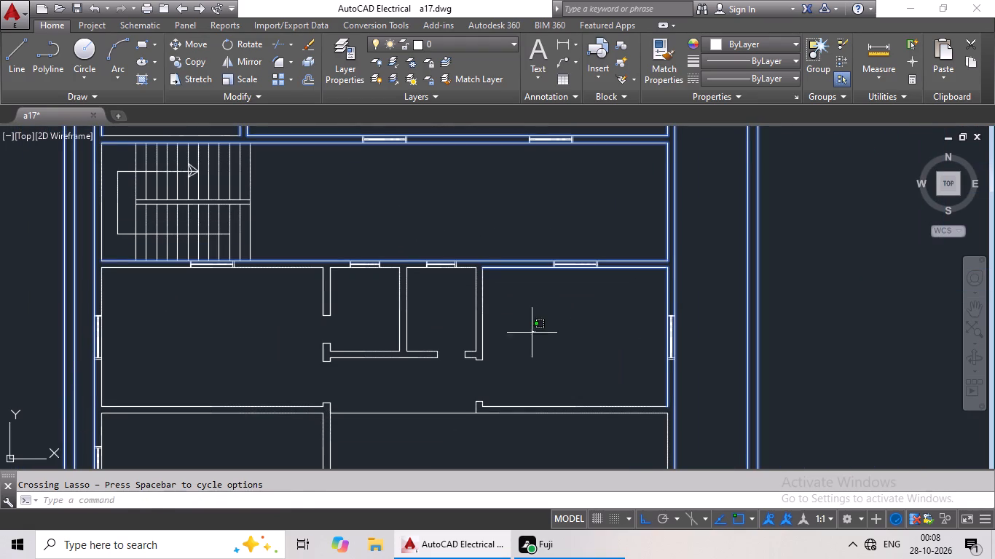
drag(532, 333, 279, 312)
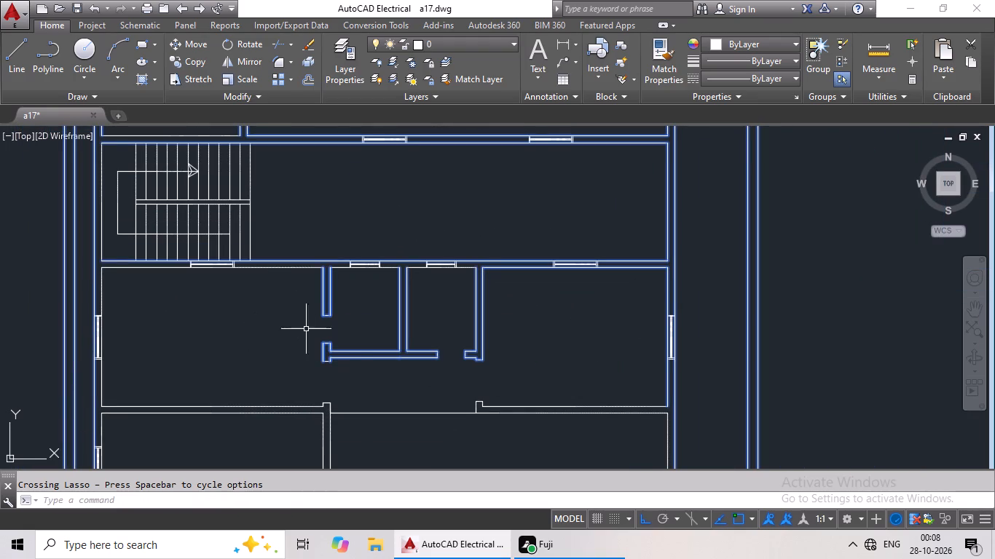
drag(307, 338, 398, 376)
Add the right room's lower wall, its doorway jamb and the long line running beneath the opening to the selection.
drag(436, 378, 400, 432)
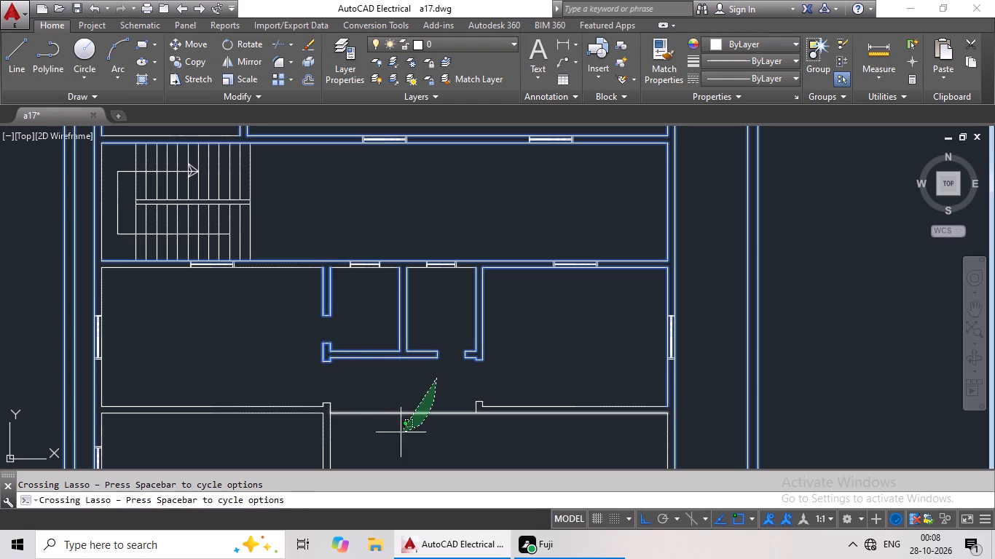
drag(400, 432, 362, 432)
drag(533, 400, 451, 426)
drag(510, 385, 461, 423)
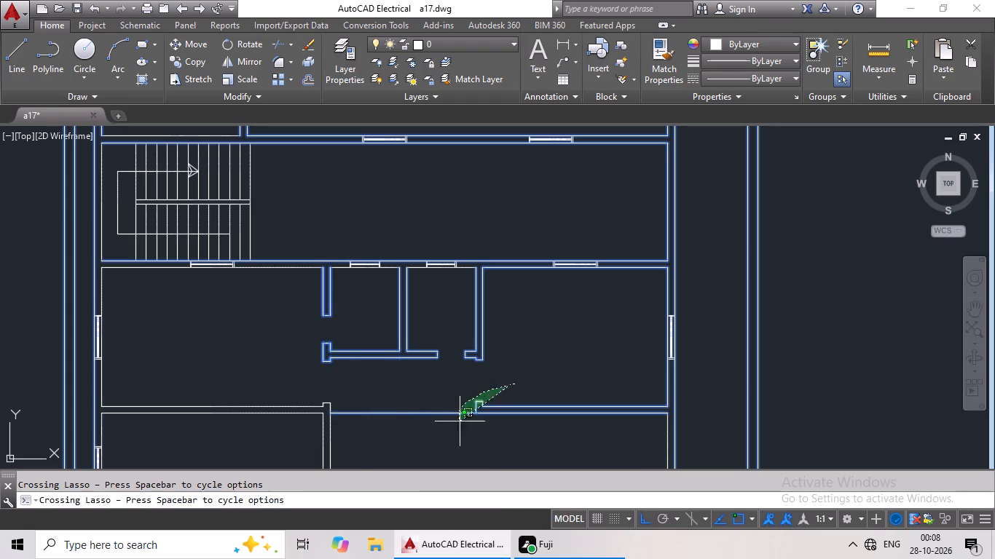
drag(461, 423, 497, 443)
Add the top wall lines of the two small rooms and the left room below the staircase hall, leaving out the windows.
scroll(562, 330, down, 2)
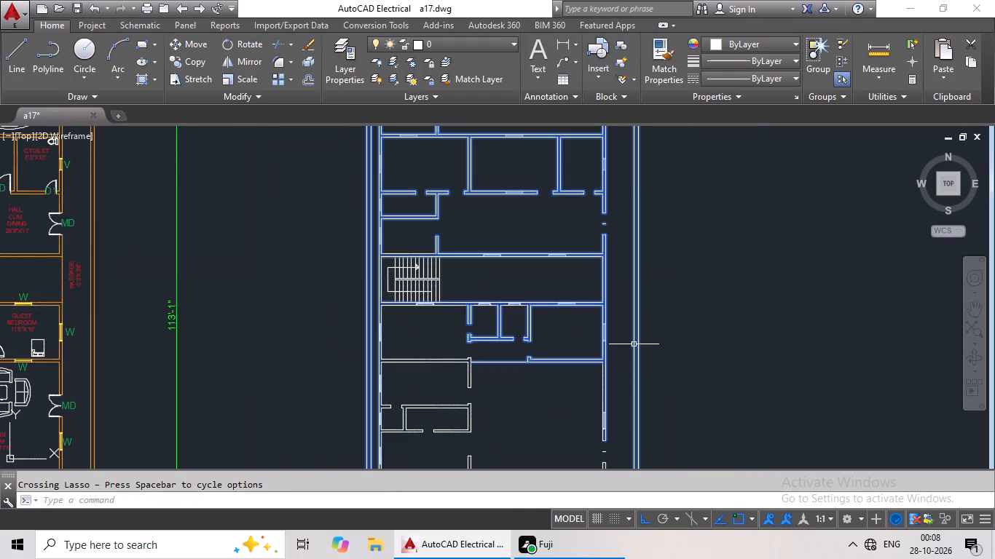
scroll(539, 314, up, 3)
drag(502, 242, 478, 287)
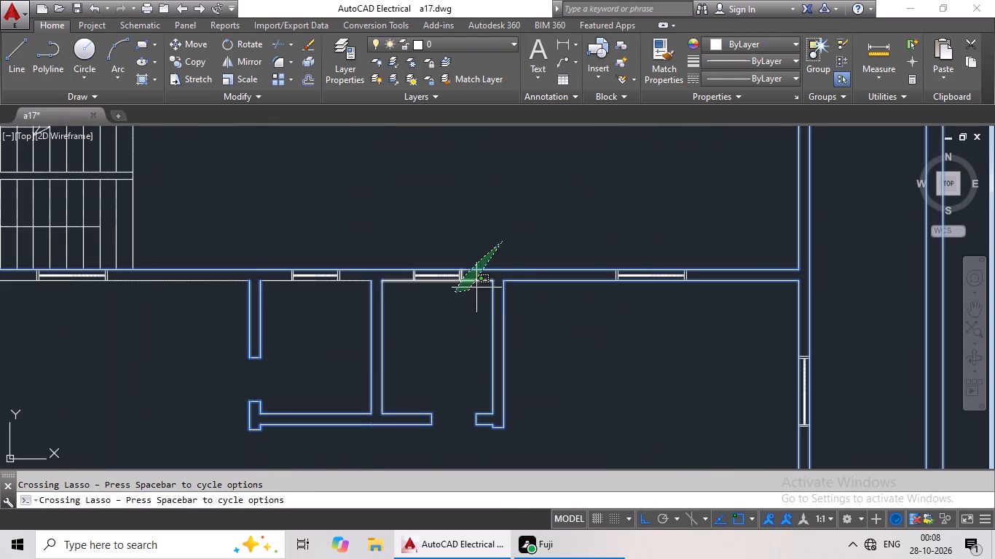
drag(478, 287, 481, 285)
drag(379, 261, 357, 297)
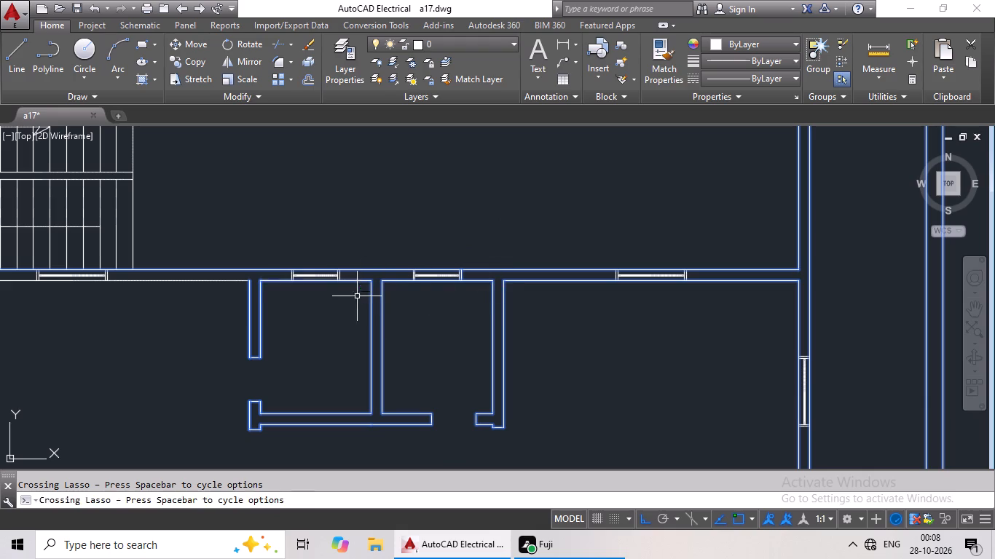
drag(235, 250, 201, 306)
Add the staircase treads, middle rail, direction line and arrow, the wall line above and the hall's left inner line to the selection.
middle_drag(209, 304, 588, 340)
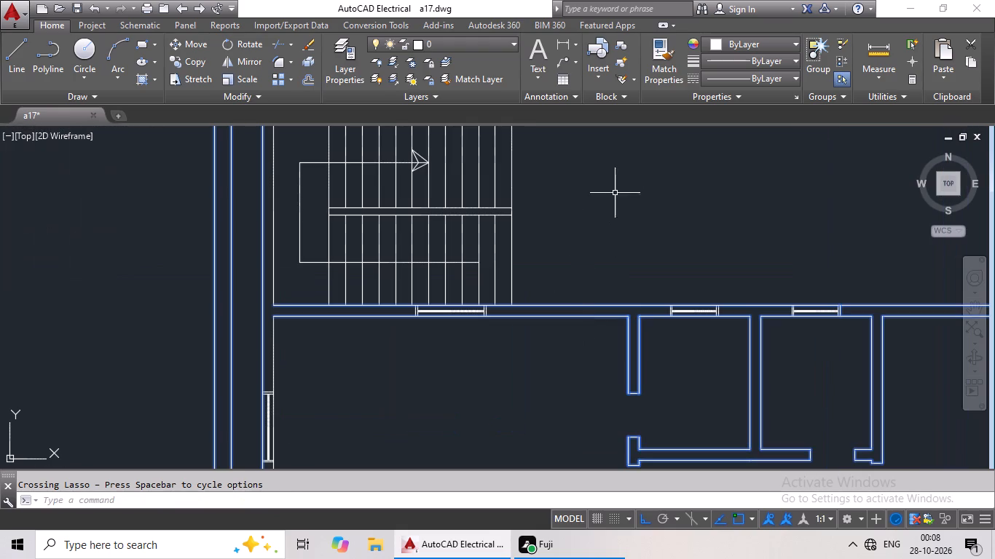
drag(618, 183, 305, 189)
middle_drag(438, 197, 399, 289)
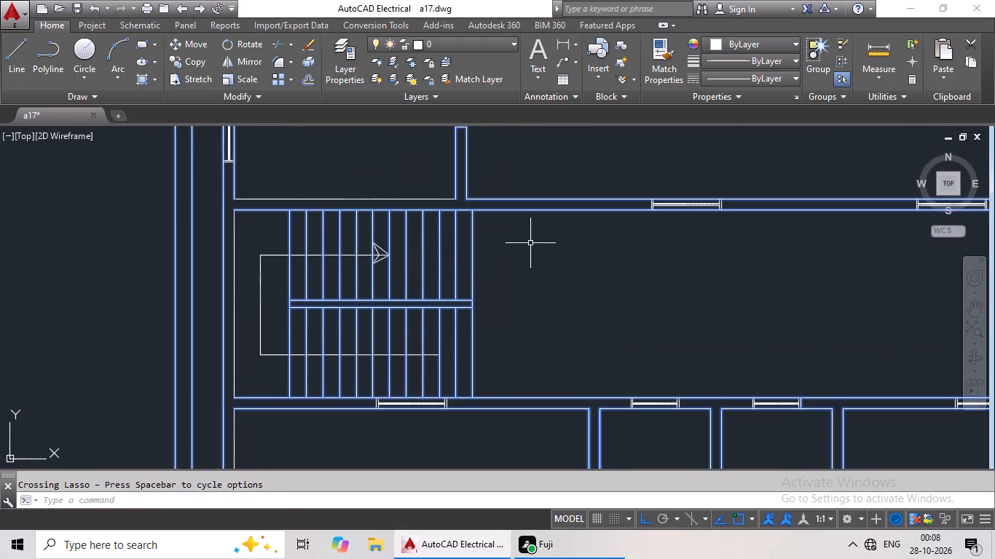
drag(550, 250, 238, 320)
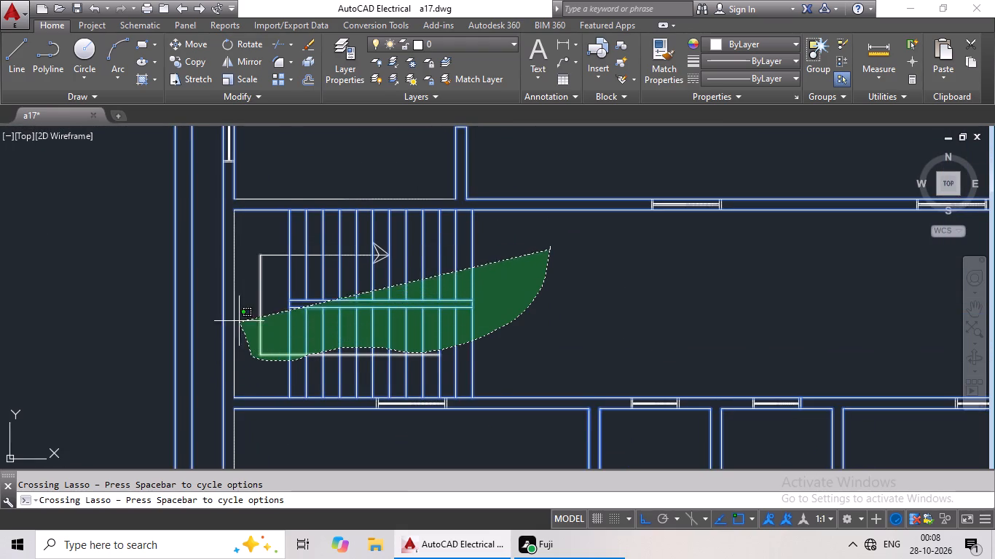
drag(238, 320, 236, 282)
drag(355, 182, 404, 312)
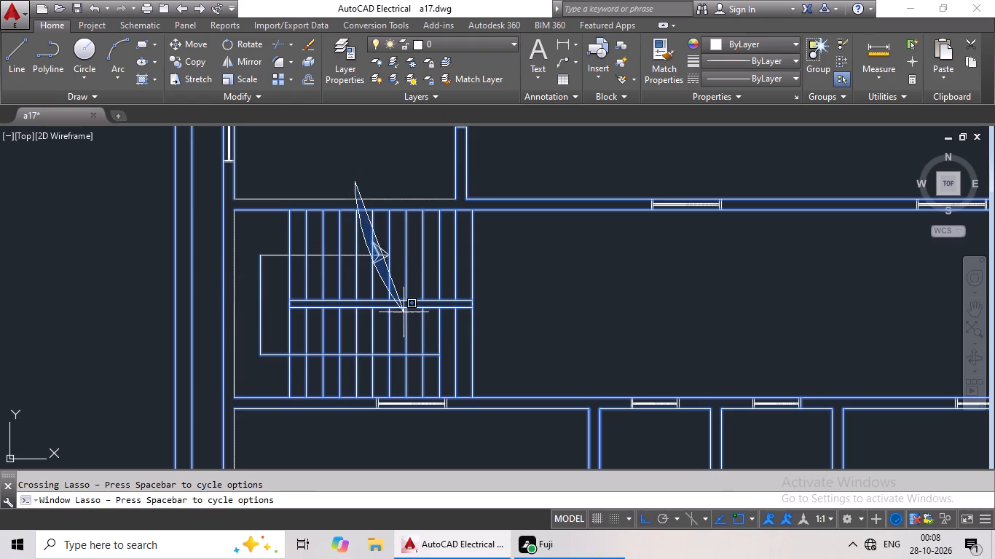
drag(404, 312, 433, 304)
drag(390, 200, 325, 280)
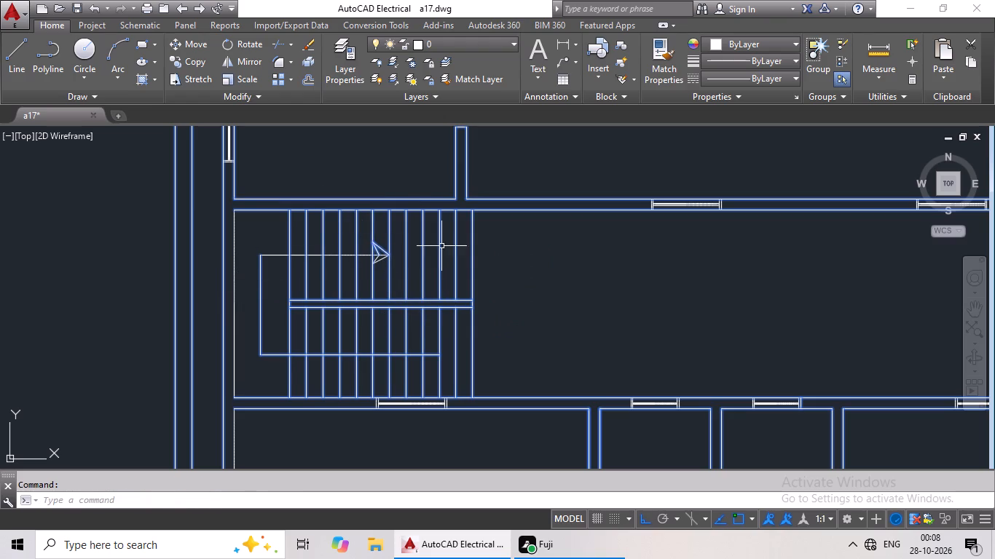
drag(509, 263, 304, 219)
drag(390, 202, 299, 304)
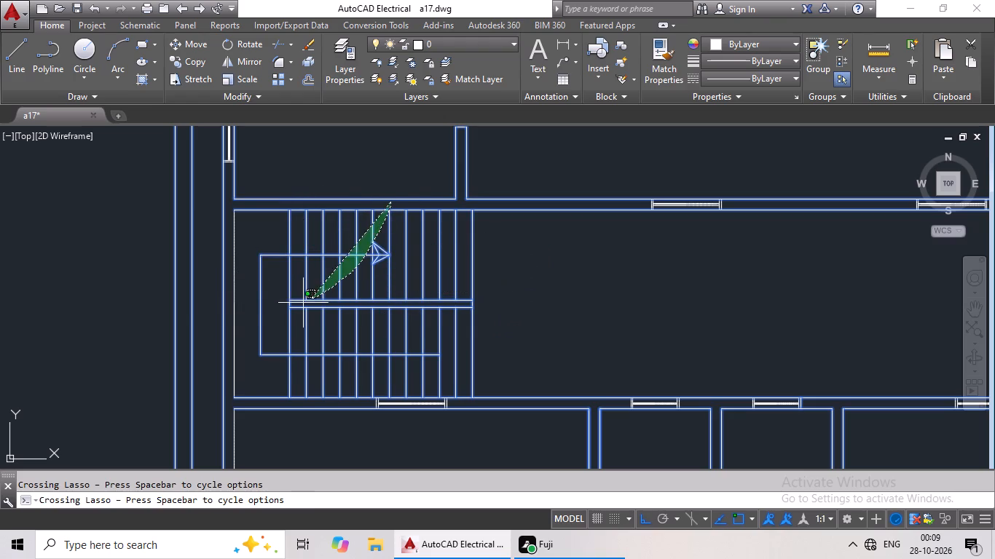
drag(299, 304, 221, 308)
scroll(527, 317, down, 1)
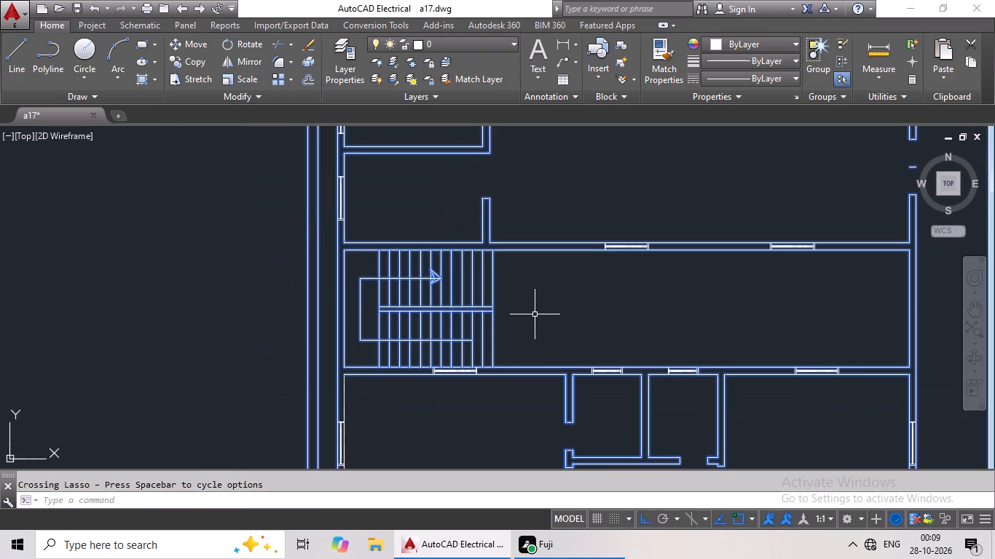
Add the lower wall and left inner line of the left room below the staircase hall, plus the partition stub beneath, to the selection.
middle_drag(539, 306, 566, 231)
middle_drag(522, 378, 604, 237)
drag(603, 258, 584, 301)
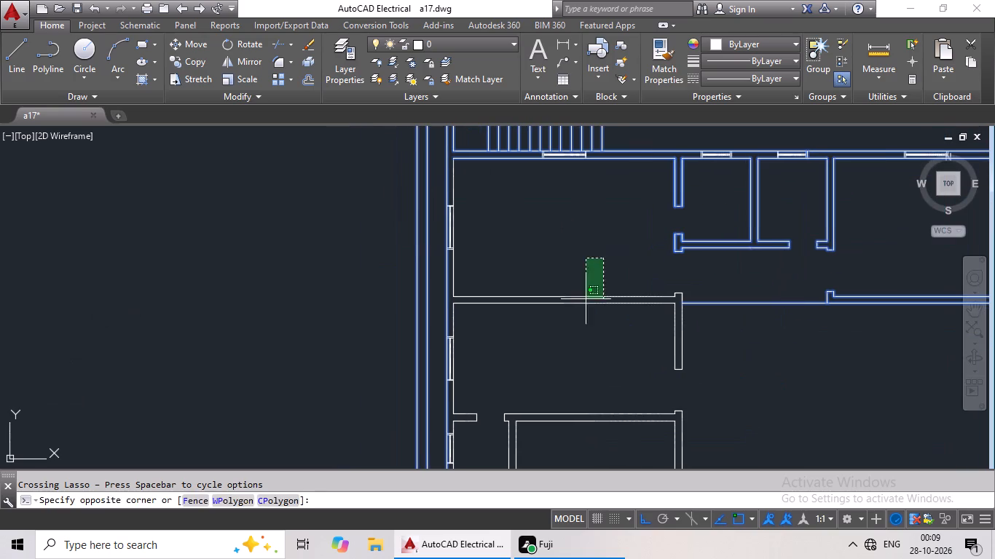
drag(584, 301, 427, 293)
drag(626, 229, 658, 376)
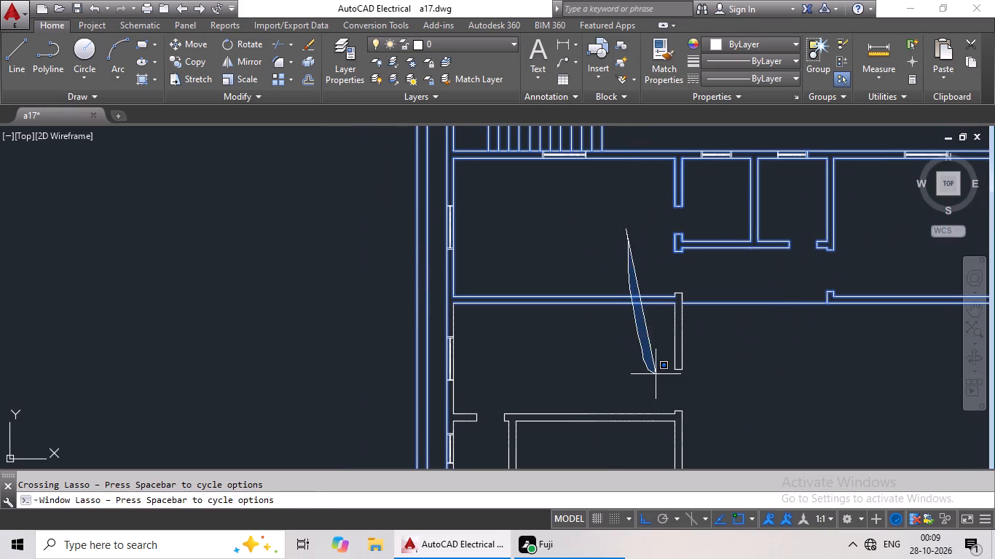
drag(658, 376, 752, 341)
Add the walls and door jambs of the small enclosed room farther down and the short wall stub beside it to the selection.
middle_drag(608, 305, 606, 296)
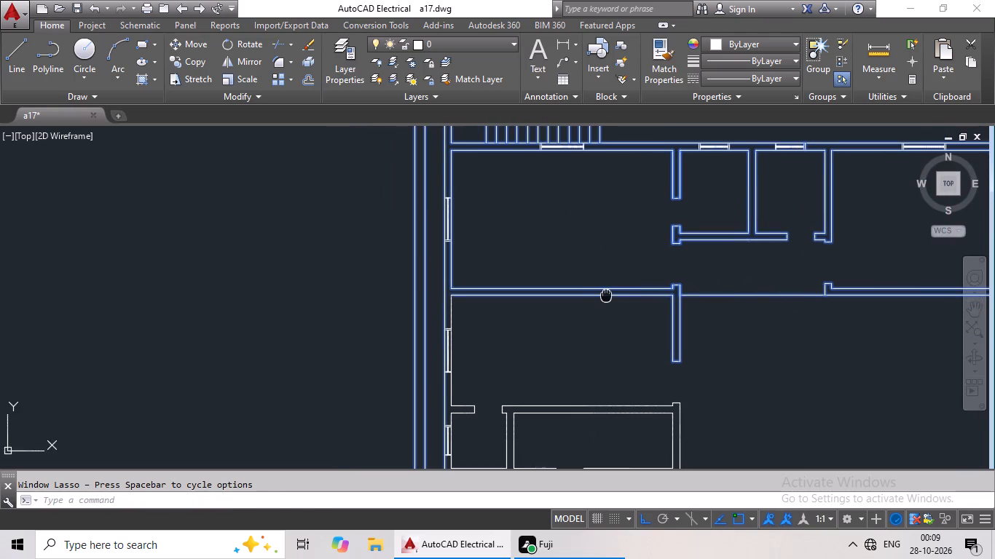
middle_drag(606, 296, 567, 222)
drag(719, 298, 460, 389)
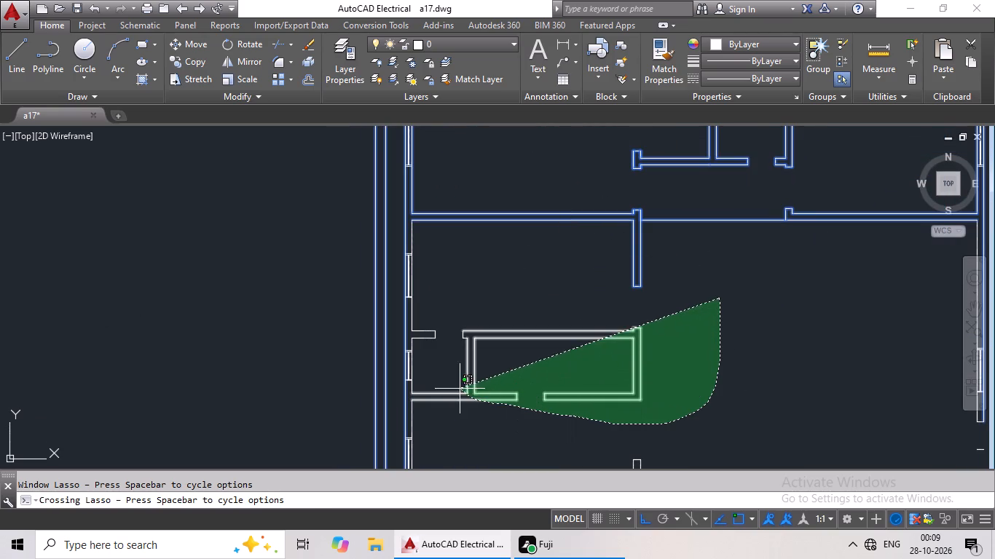
drag(460, 389, 449, 304)
drag(507, 287, 425, 336)
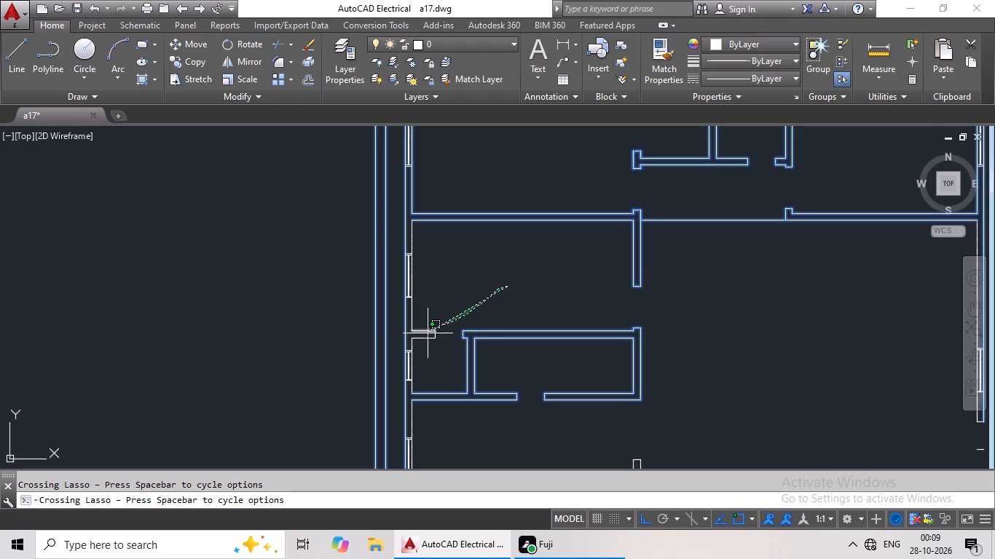
drag(425, 336, 470, 366)
Add the left exterior wall's inner lines above, beside and below the small enclosed room to the selection, leaving out the windows.
scroll(419, 297, up, 4)
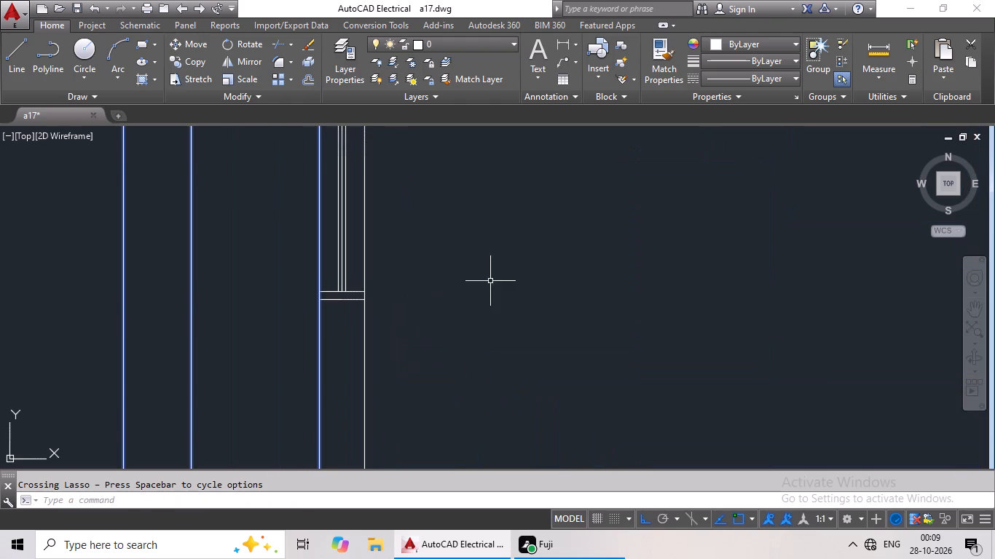
drag(495, 279, 358, 381)
scroll(495, 316, down, 3)
middle_drag(500, 313, 506, 296)
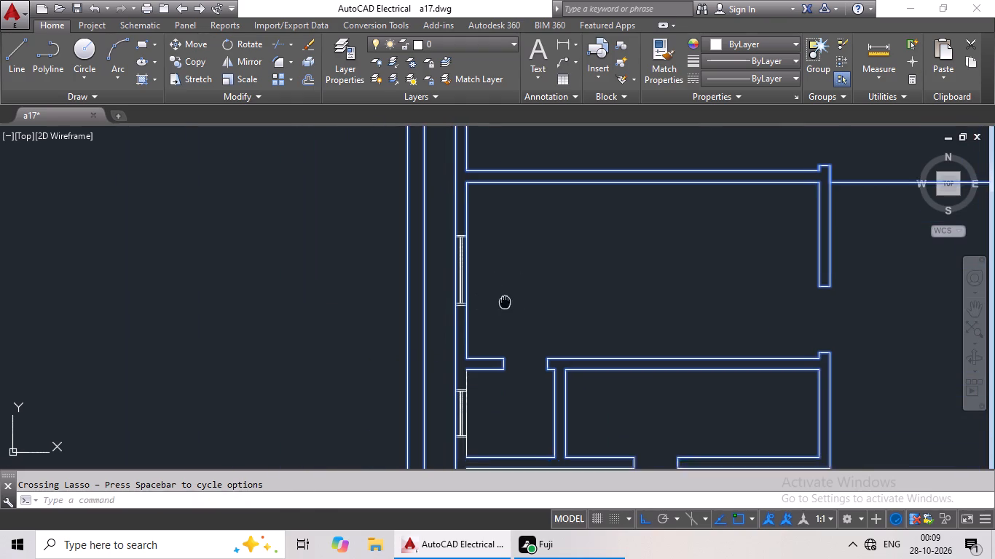
middle_drag(506, 296, 514, 217)
scroll(513, 330, up, 2)
drag(511, 349, 420, 430)
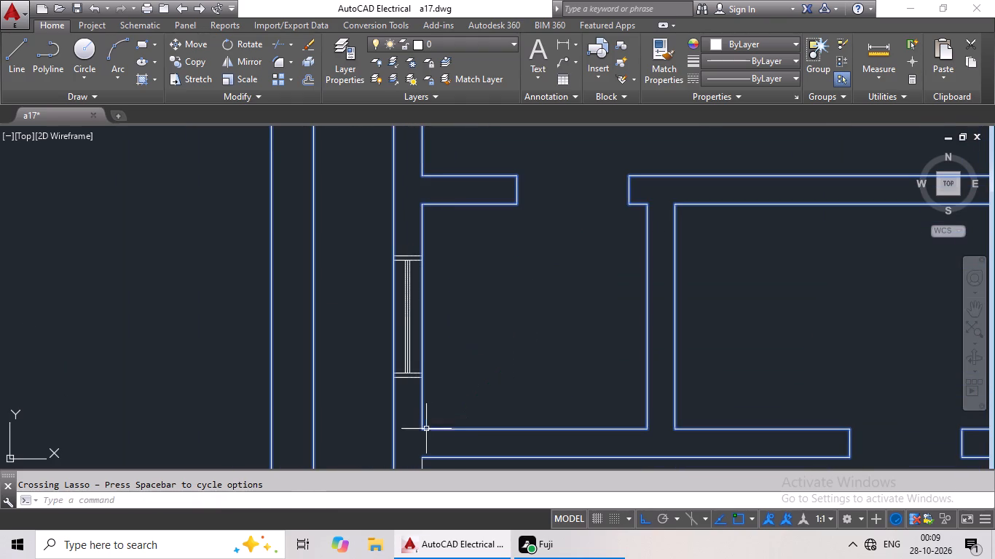
middle_drag(450, 422, 484, 284)
drag(586, 339, 440, 404)
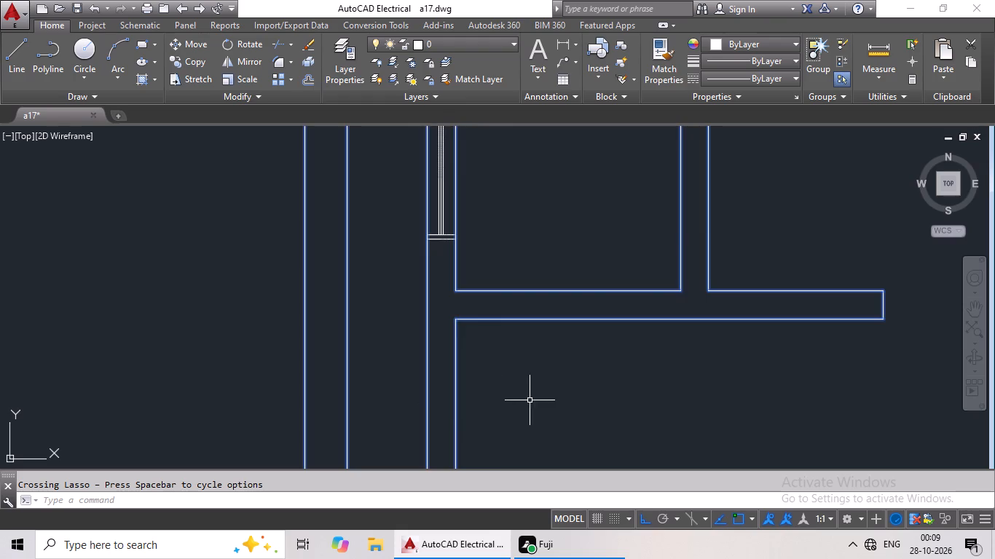
Add the long cross wall below the small enclosed room and the partition stub rising from it to the selection.
scroll(530, 400, down, 2)
middle_drag(531, 400, 366, 330)
scroll(404, 328, down, 2)
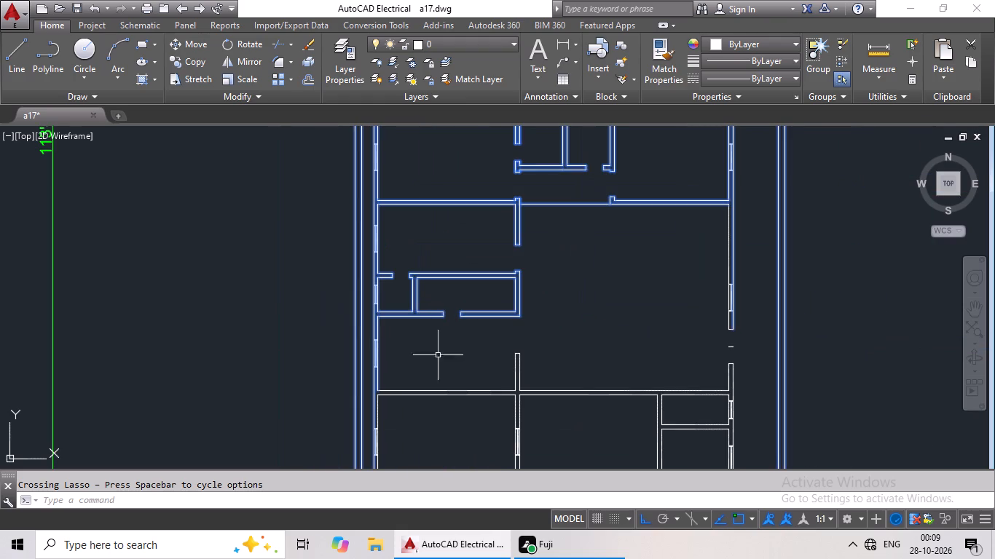
drag(618, 324, 481, 404)
drag(595, 338, 627, 407)
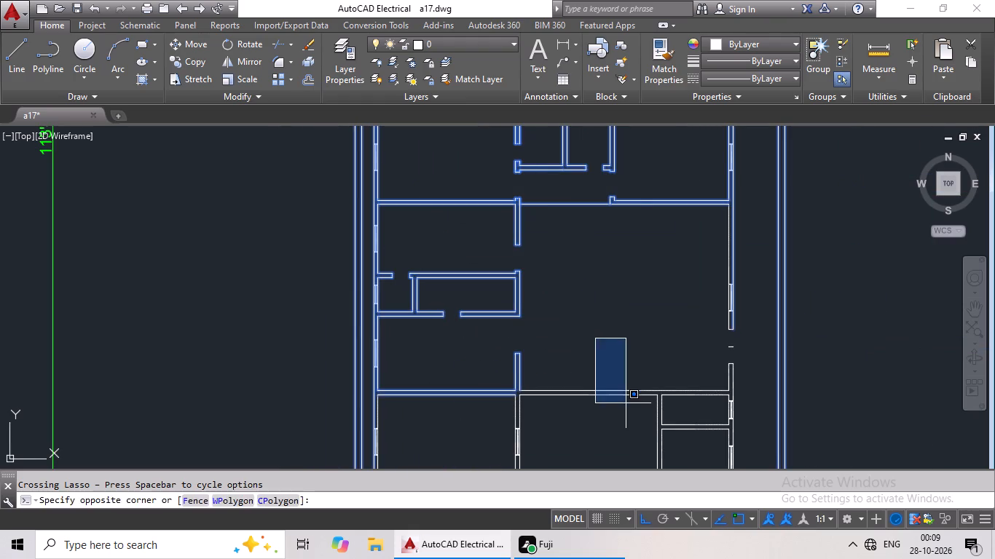
drag(627, 407, 553, 370)
drag(606, 335, 565, 436)
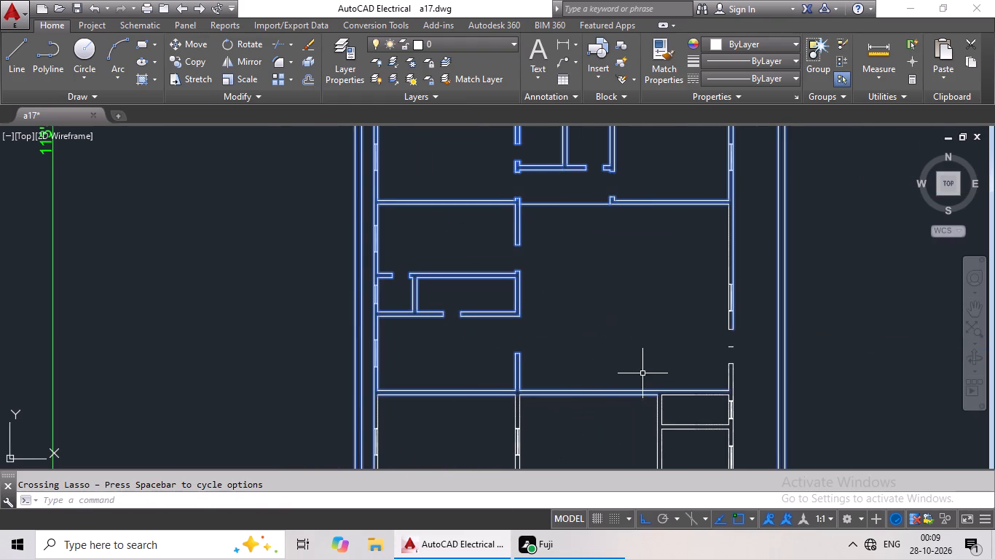
Add the large hall's right inner wall line, the exterior doorway's jambs and the short wall below the opening to the selection.
middle_drag(638, 372, 554, 389)
scroll(668, 288, up, 3)
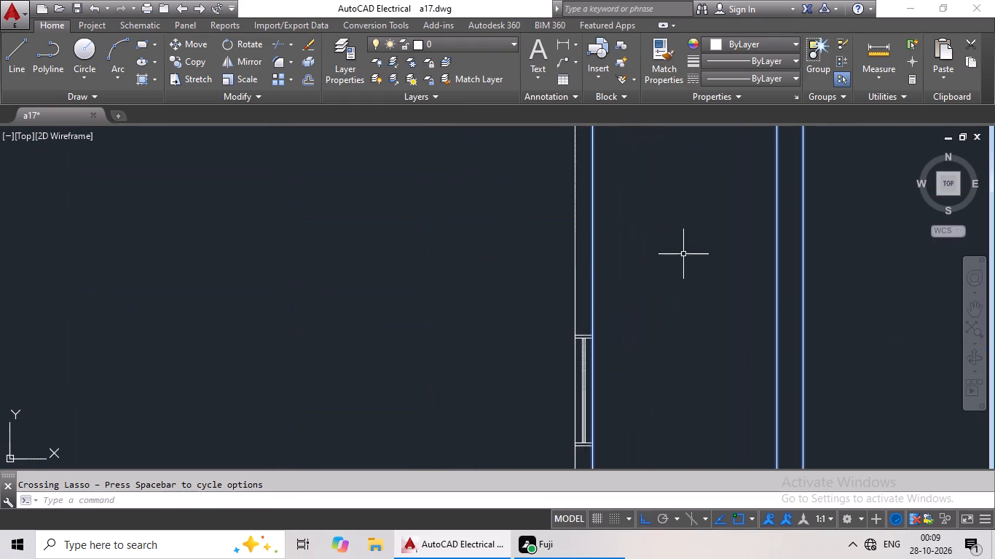
drag(683, 253, 530, 270)
scroll(658, 274, down, 2)
middle_drag(650, 285, 645, 221)
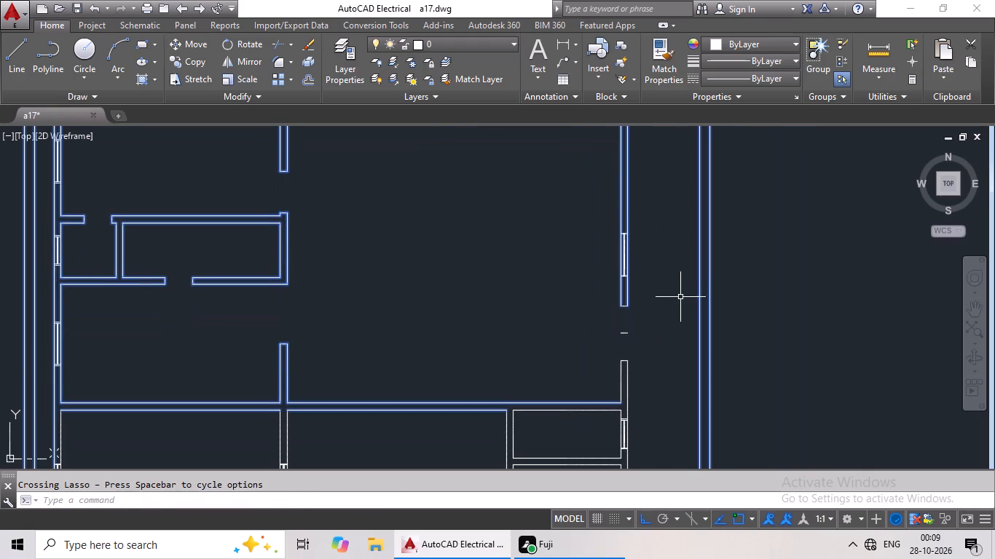
drag(680, 297, 617, 415)
middle_drag(644, 370, 632, 279)
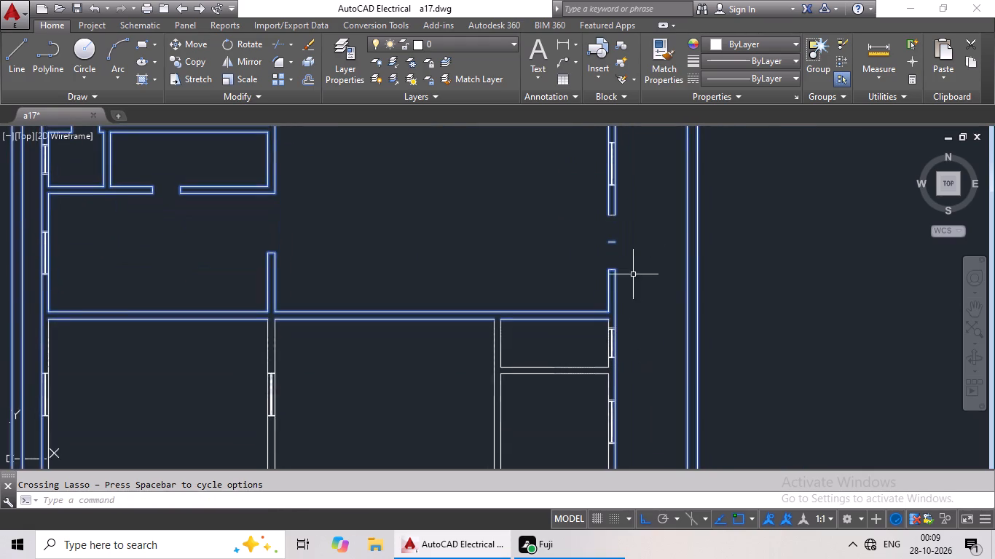
Add the right inner lines, dividing wall and left partition of the two small right-hand rooms to the selection, leaving out the windows.
scroll(598, 357, up, 4)
drag(637, 293, 453, 440)
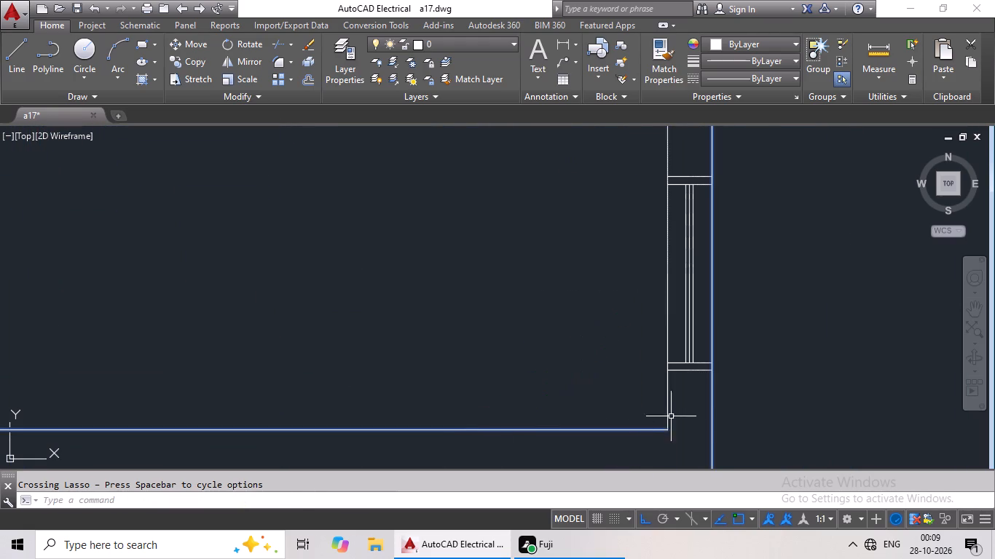
drag(742, 390, 599, 399)
scroll(594, 402, down, 3)
middle_drag(593, 401, 611, 223)
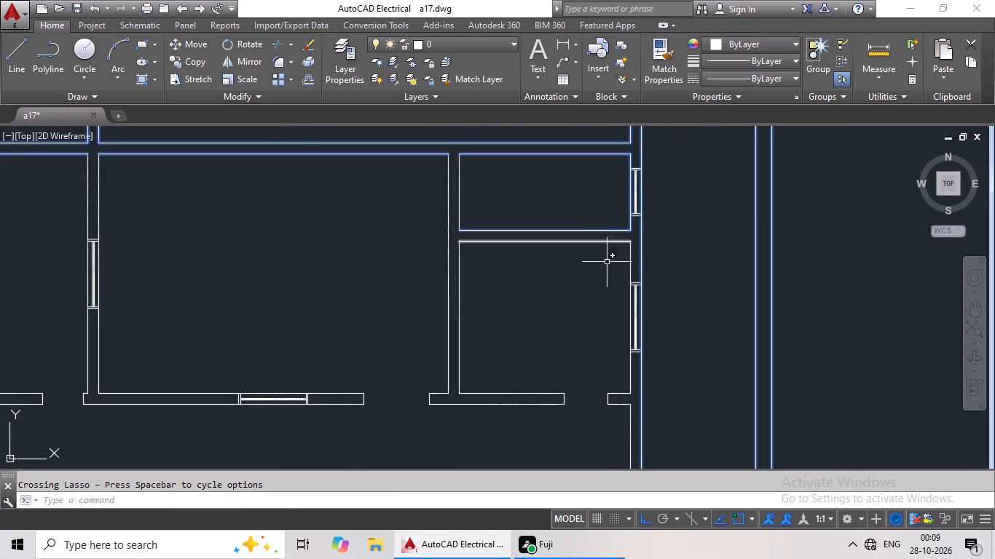
drag(680, 250, 530, 280)
drag(567, 197, 437, 314)
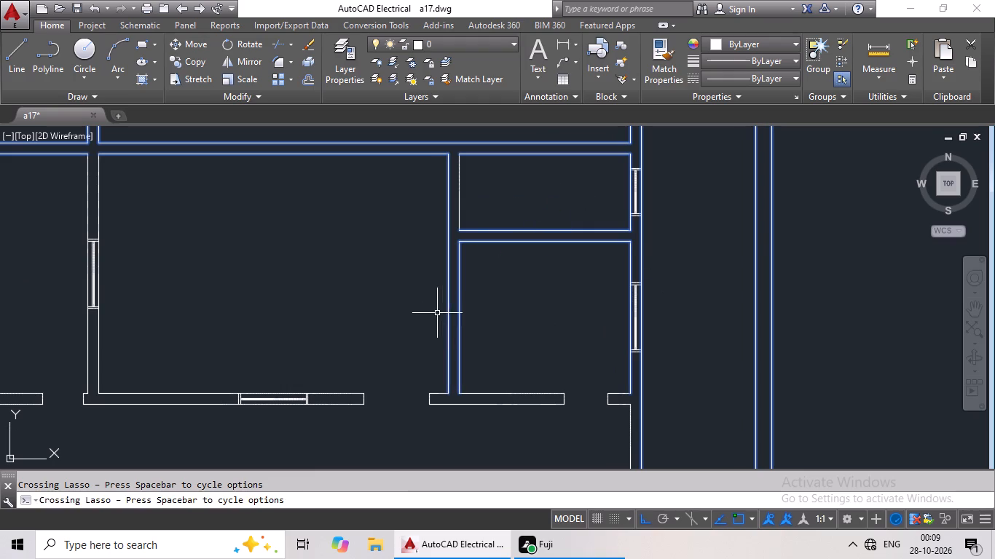
Add the lower walls and door jambs of the right and middle rooms and the right inner wall line below to the selection.
drag(542, 301, 449, 419)
drag(535, 325, 428, 425)
drag(434, 341, 492, 437)
drag(428, 352, 407, 379)
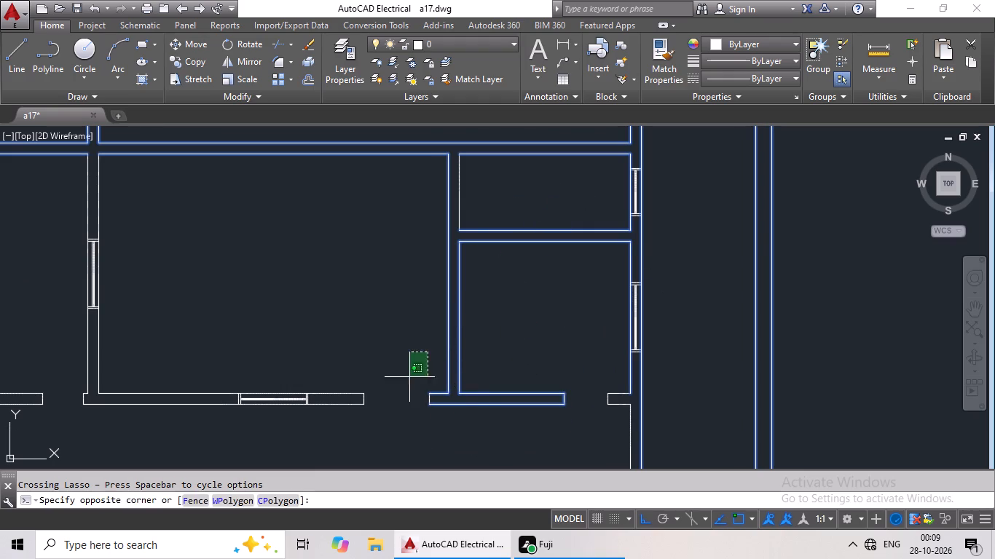
drag(407, 379, 336, 386)
drag(581, 354, 607, 435)
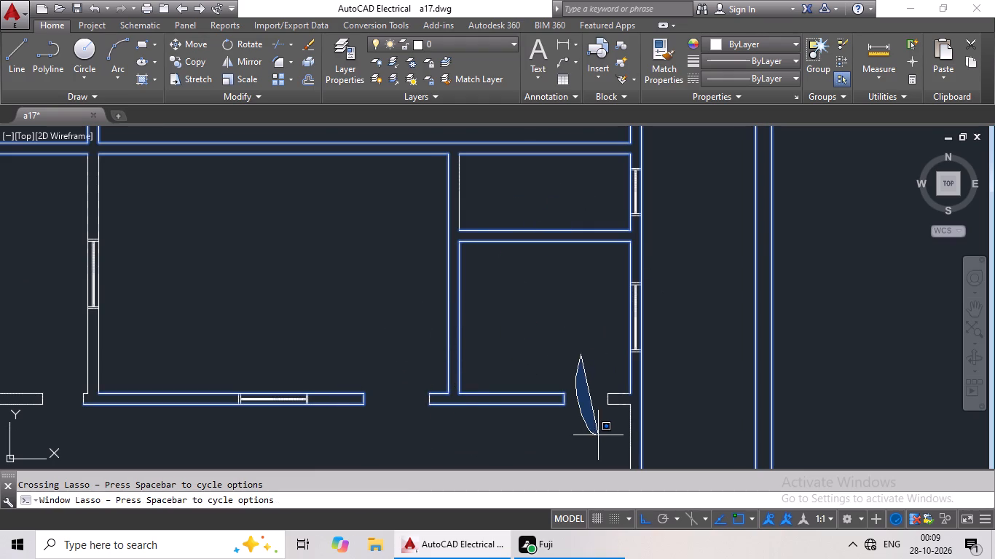
drag(607, 435, 653, 419)
drag(696, 405, 575, 381)
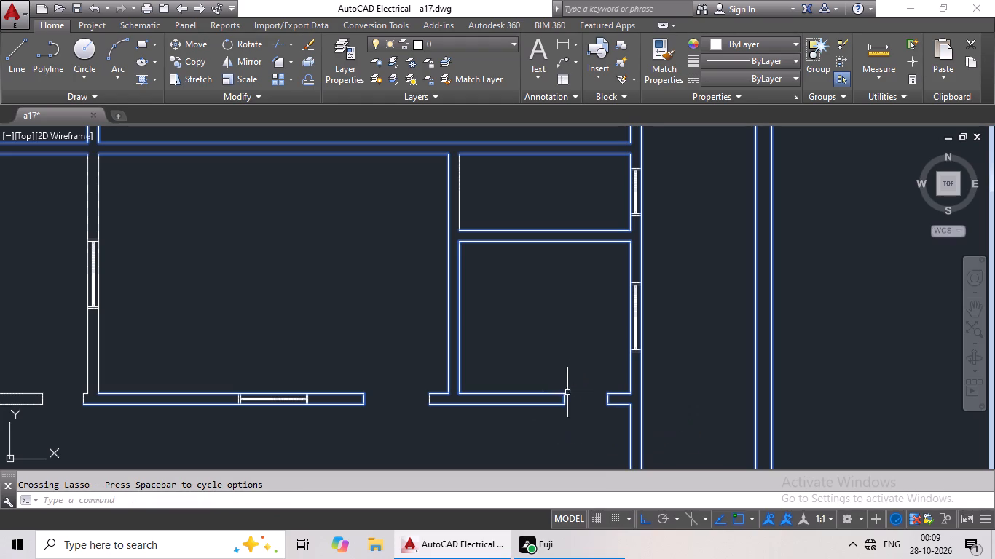
Add the partition between the left and middle rooms and the doorway jamb at its foot to the selection.
drag(265, 321, 63, 349)
drag(70, 349, 103, 427)
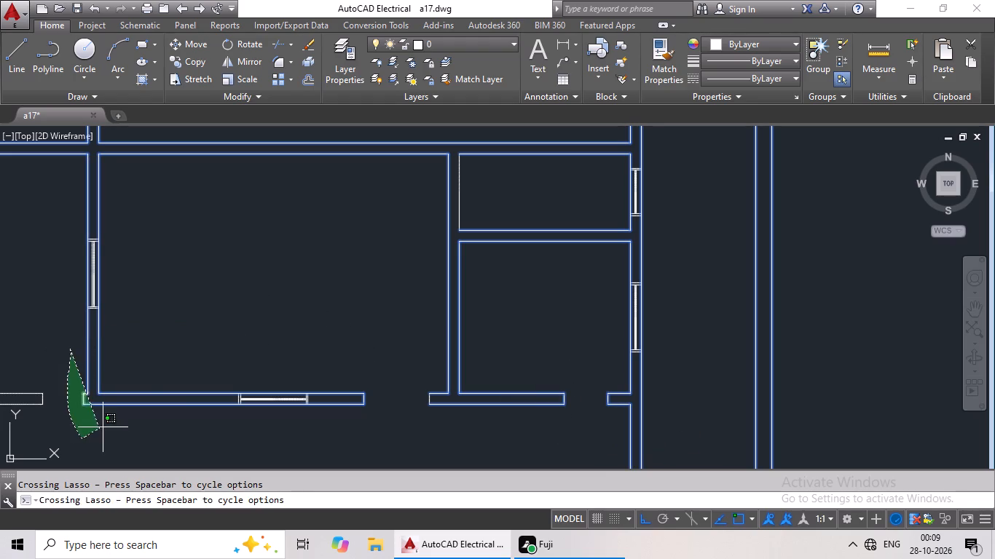
drag(103, 427, 141, 411)
Add the left room's lower wall, left inner wall lines and the partitions and jambs beneath it to the selection.
middle_drag(146, 362, 535, 250)
drag(435, 222, 285, 318)
drag(401, 235, 465, 408)
drag(444, 282, 429, 354)
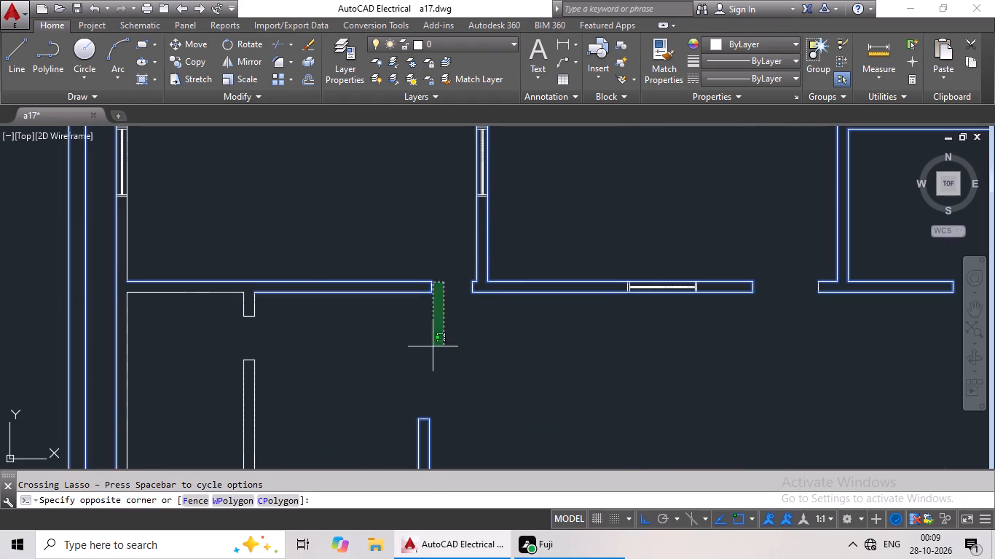
drag(429, 354, 232, 286)
drag(250, 224, 128, 297)
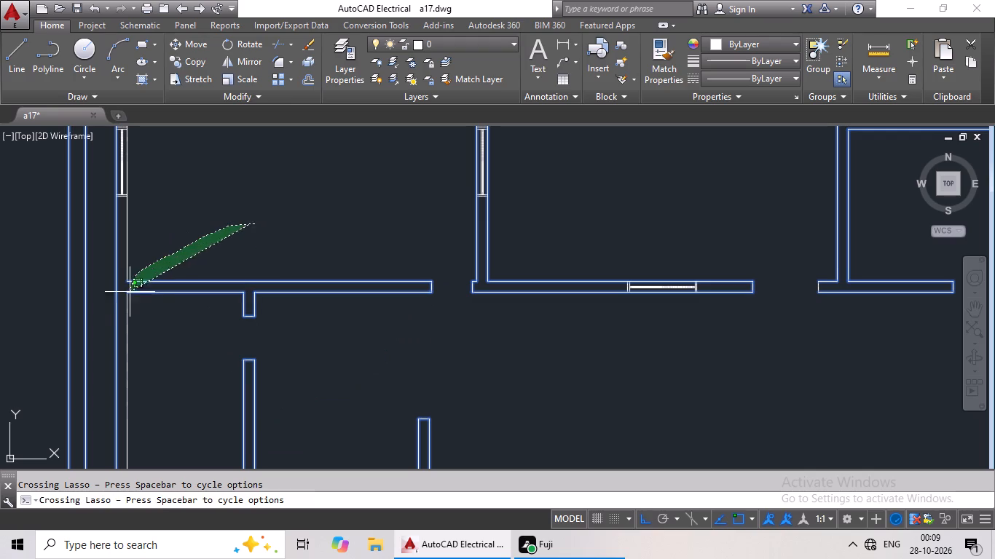
drag(128, 297, 154, 372)
drag(237, 229, 115, 266)
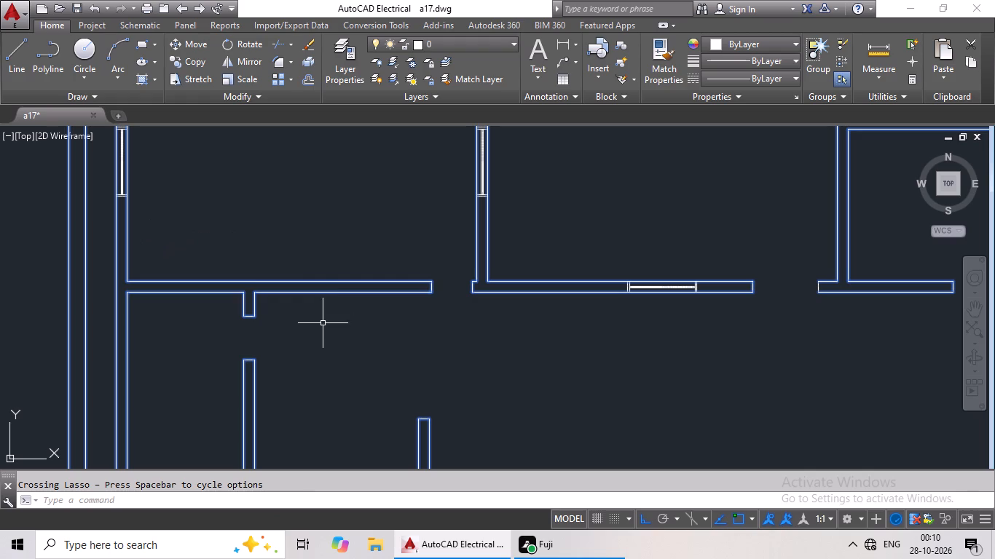
Add the bottom exterior wall lines and the two plot boundary lines beneath them to the selection, leaving out the windows.
scroll(434, 389, down, 2)
middle_drag(463, 386, 487, 267)
scroll(516, 341, up, 3)
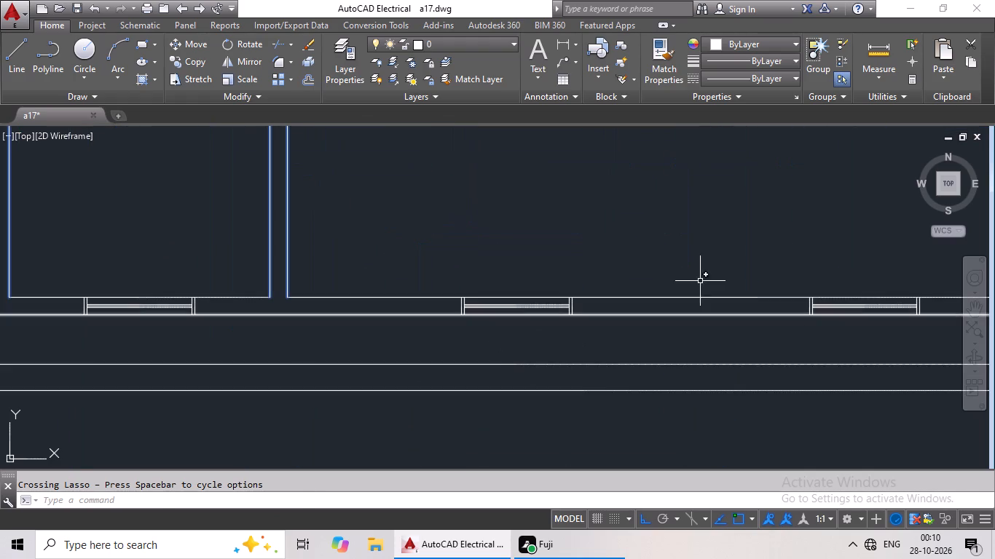
drag(708, 268, 617, 384)
middle_drag(672, 354, 257, 313)
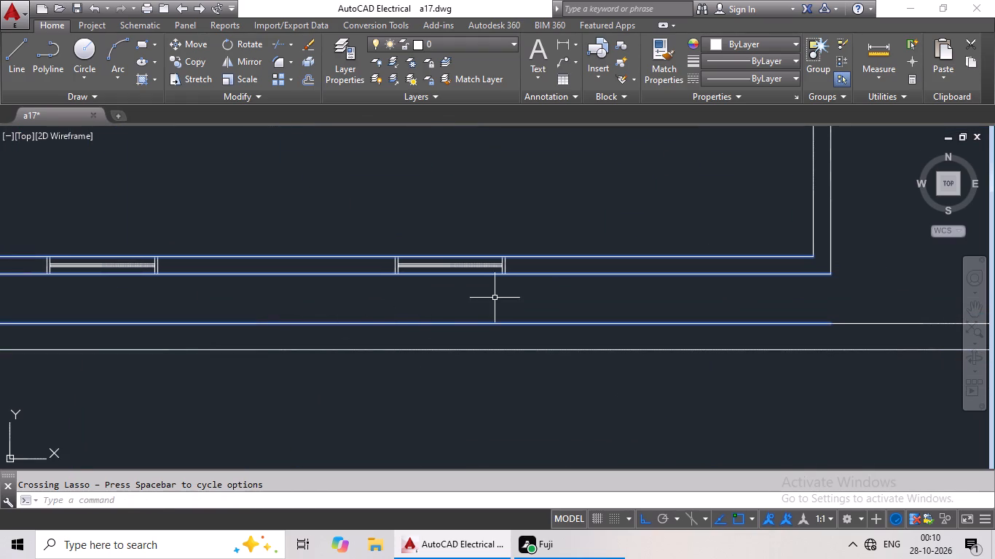
drag(496, 296, 386, 389)
middle_drag(543, 361, 103, 469)
Add the bottom-right exterior wall end, its doorway jambs and the remaining inner boundary segment at that corner to the selection.
drag(504, 183, 500, 166)
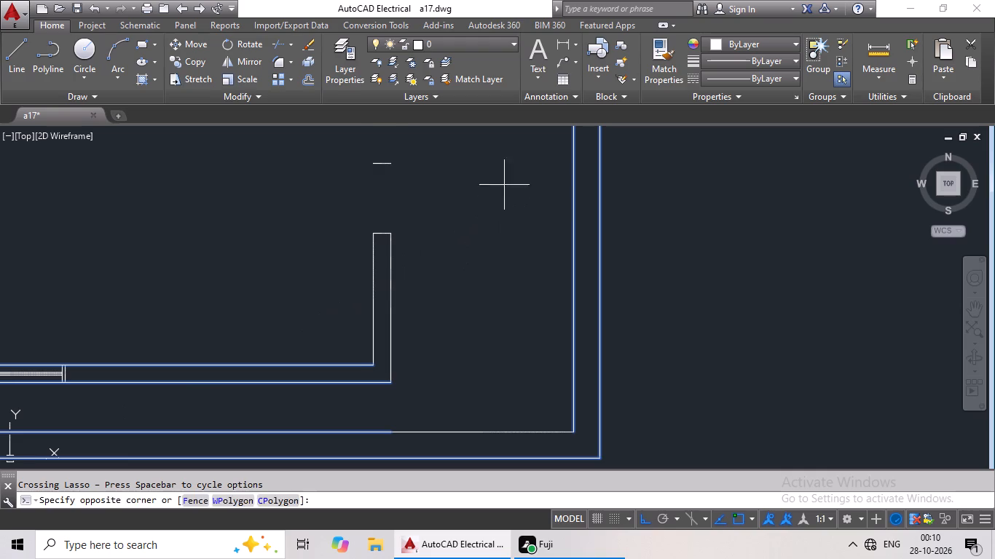
drag(500, 166, 442, 290)
drag(490, 255, 417, 465)
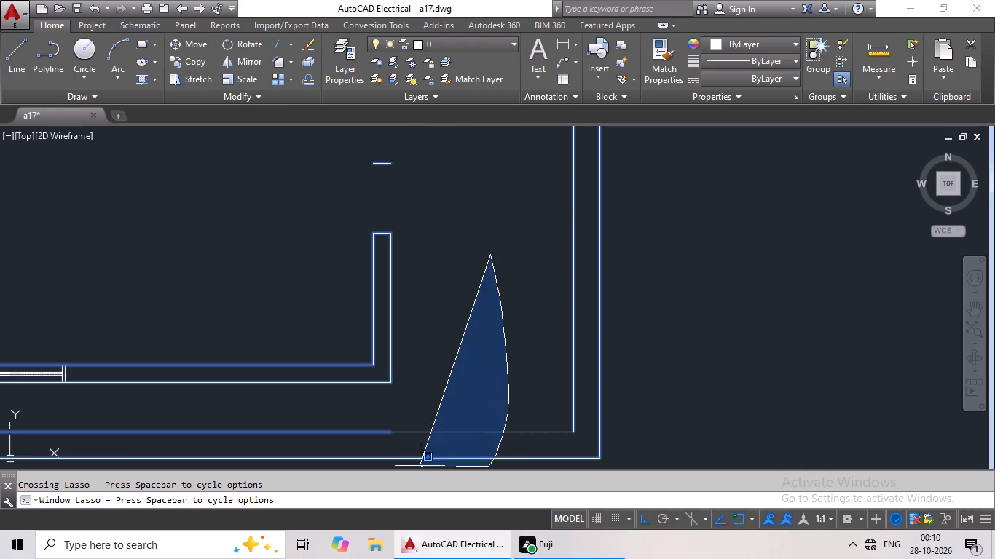
drag(417, 465, 414, 461)
drag(507, 384, 586, 450)
drag(539, 408, 423, 459)
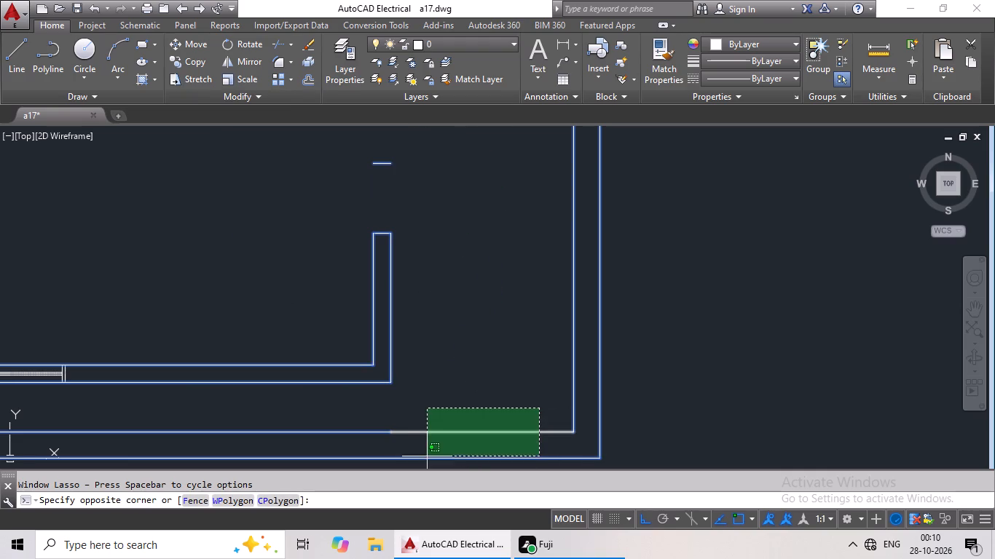
drag(423, 459, 417, 462)
click(442, 443)
Add the two bottom-left rooms' lower inner wall lines and the inner plot boundary segment at that corner to the selection.
middle_drag(515, 378, 841, 337)
scroll(481, 376, down, 2)
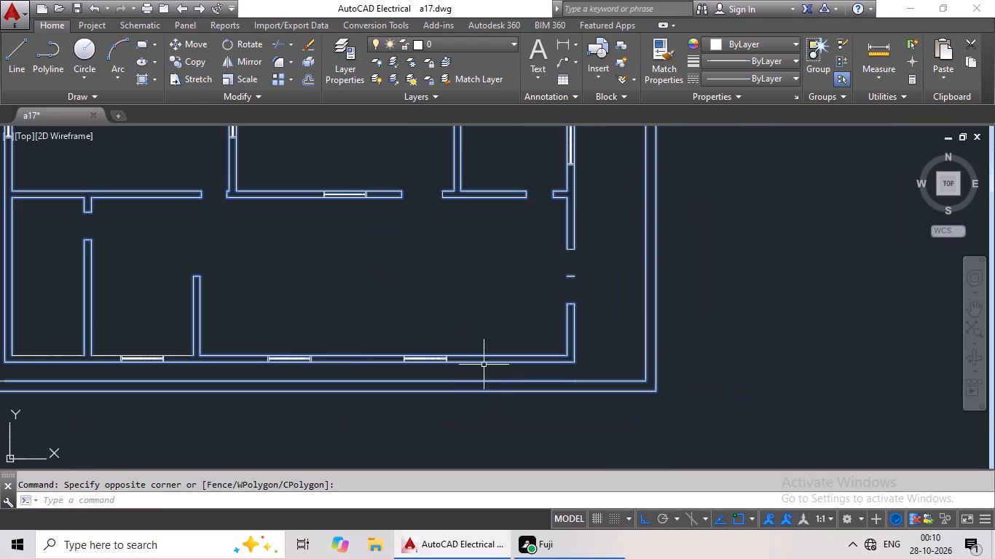
middle_drag(295, 336, 504, 326)
scroll(285, 344, up, 2)
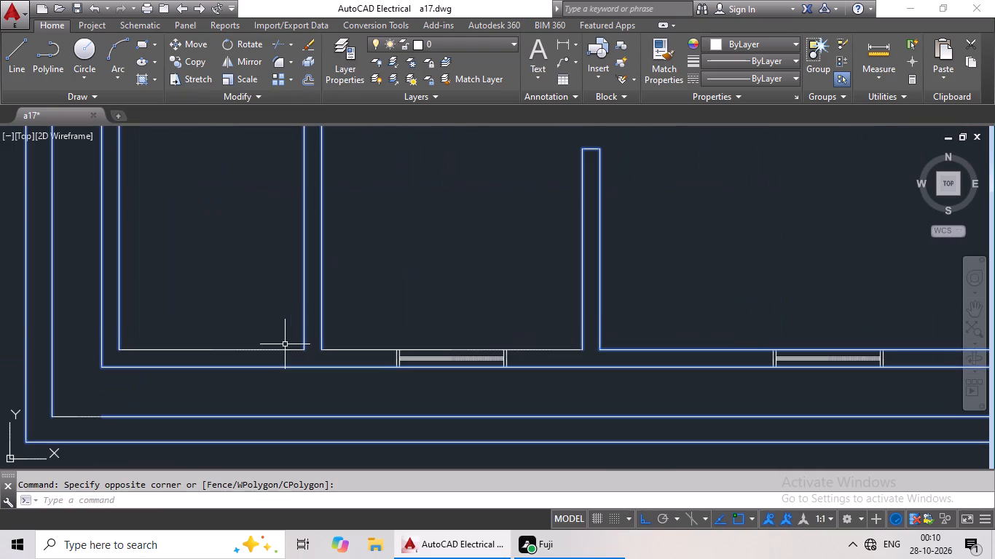
drag(275, 294, 178, 392)
drag(113, 384, 66, 436)
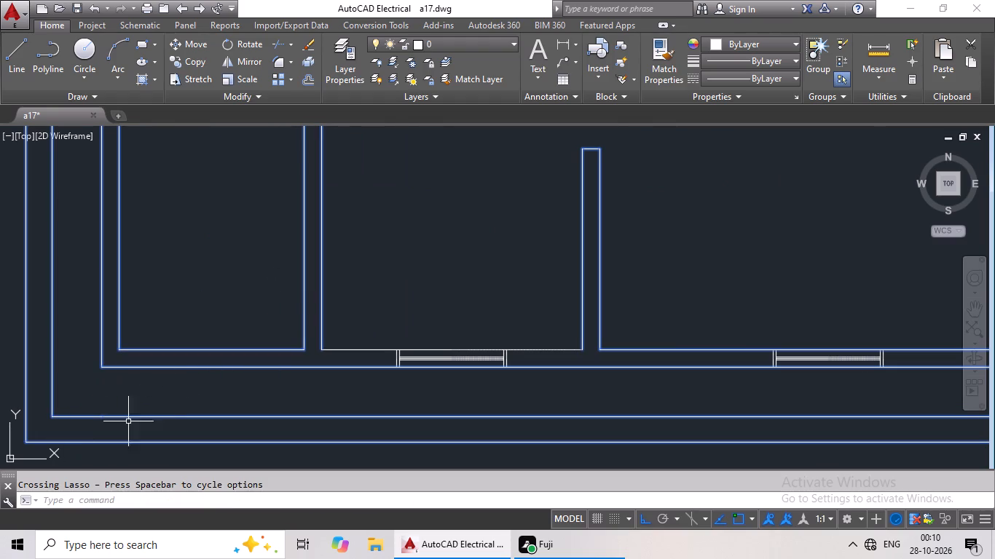
middle_drag(153, 411, 39, 432)
drag(433, 348, 444, 413)
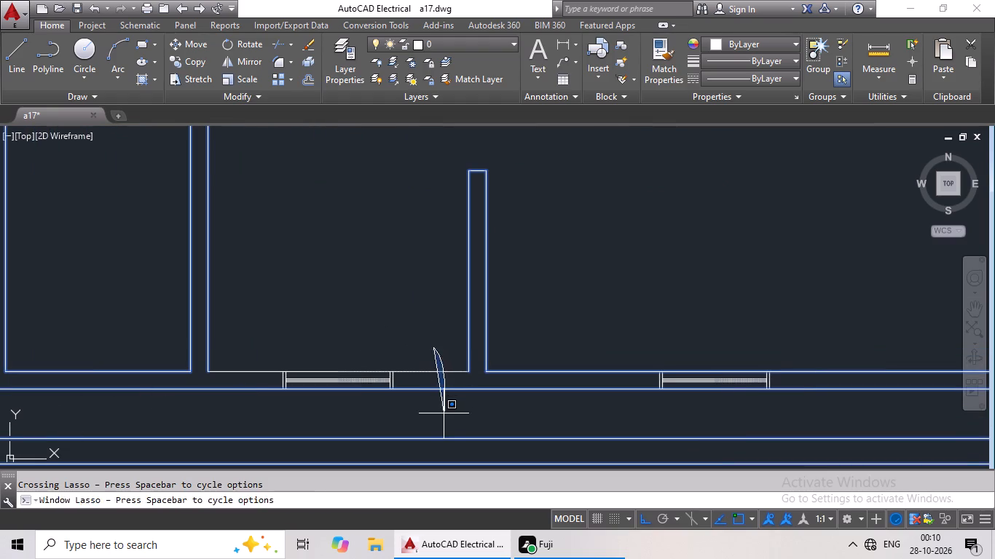
drag(444, 413, 444, 415)
drag(449, 364, 426, 419)
Set the selected boundary, wall, jamb and staircase lines to the green index colour and clear the selection.
scroll(436, 416, down, 4)
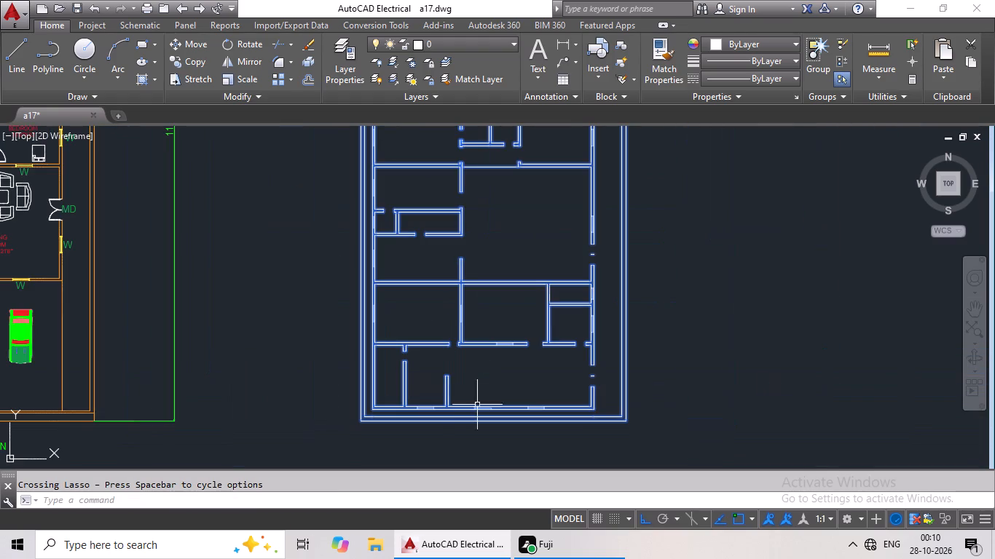
middle_drag(548, 355, 468, 451)
middle_drag(495, 329, 490, 419)
middle_drag(534, 344, 510, 413)
scroll(606, 386, down, 1)
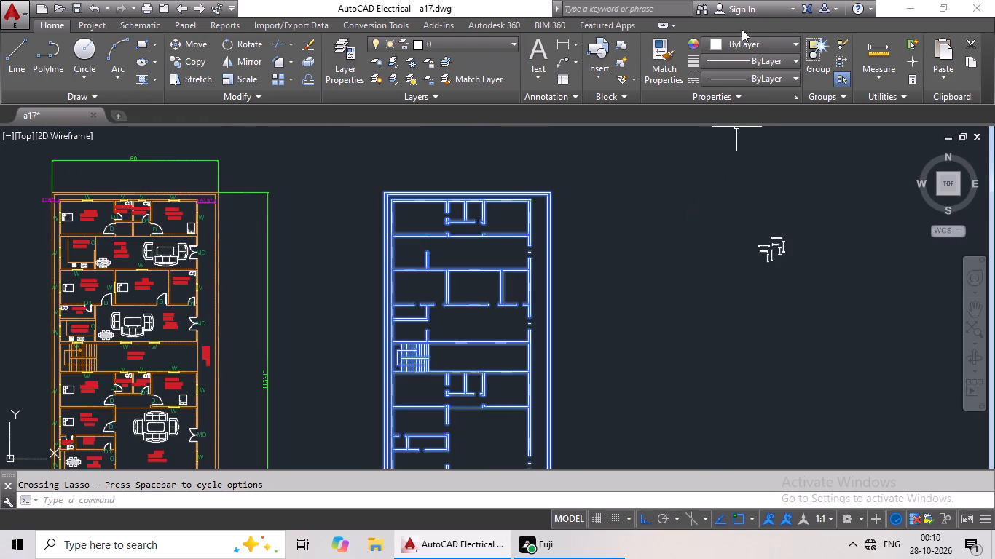
click(727, 43)
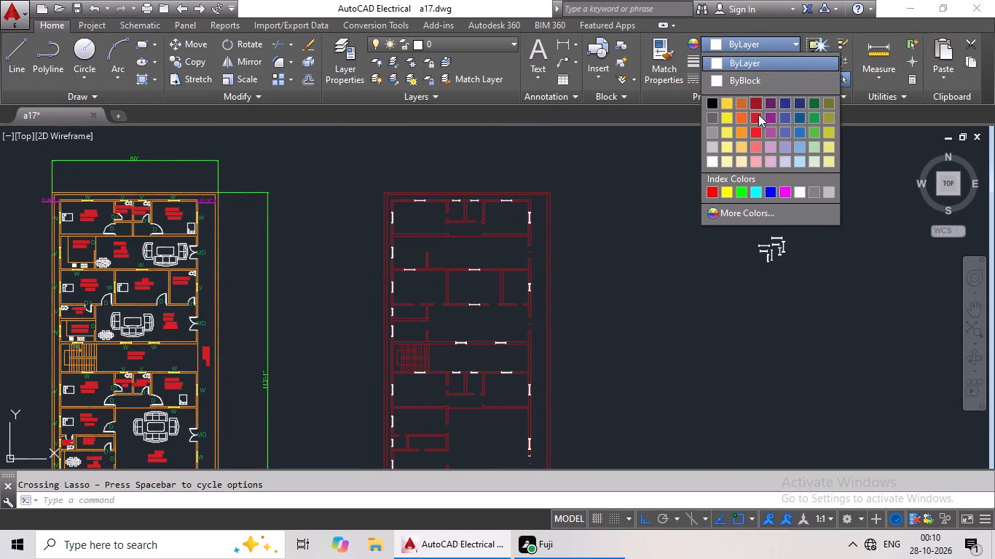
click(742, 191)
key(Escape)
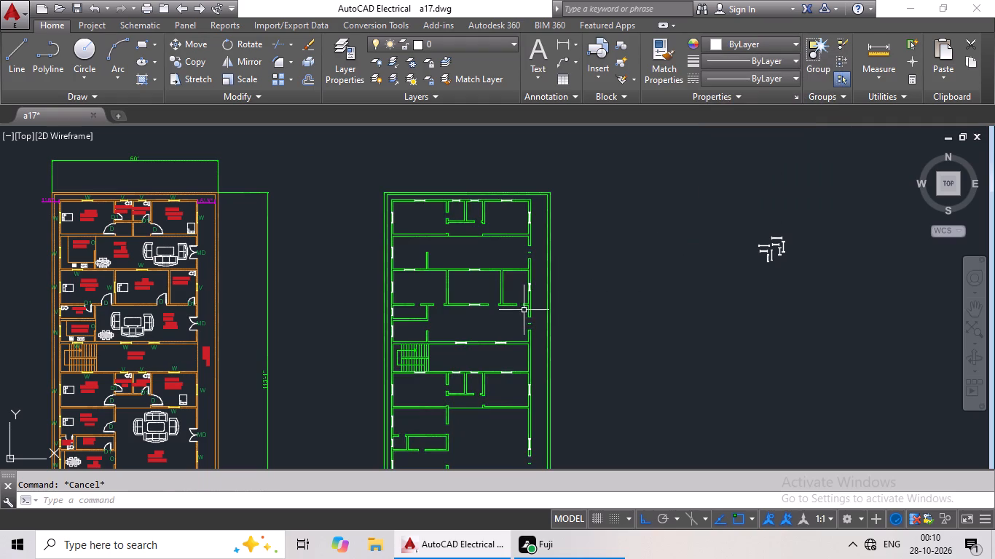
Select all lines of the top exterior wall's rightmost window and the small window next to it.
scroll(500, 263, up, 3)
middle_drag(526, 226, 466, 326)
middle_drag(529, 244, 511, 404)
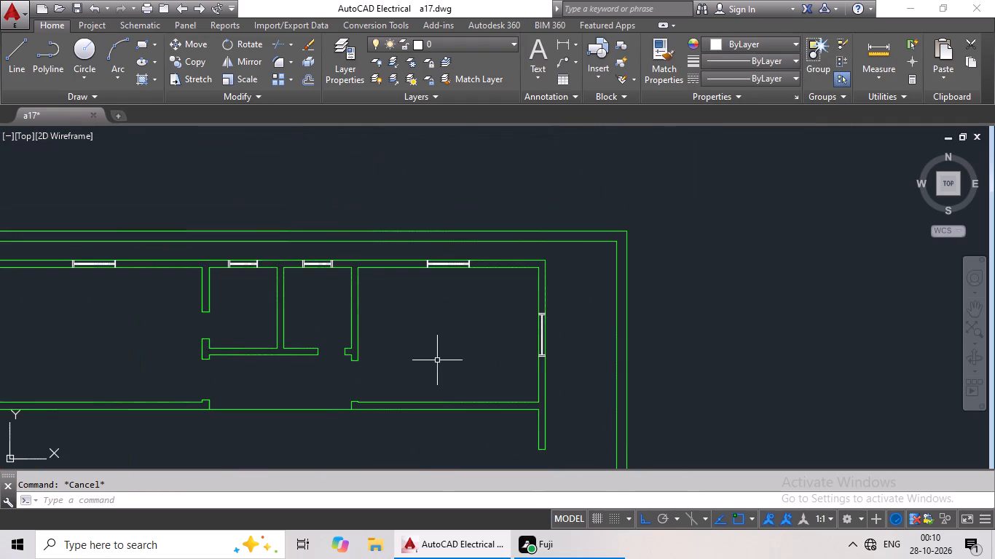
scroll(444, 258, up, 3)
scroll(560, 282, up, 1)
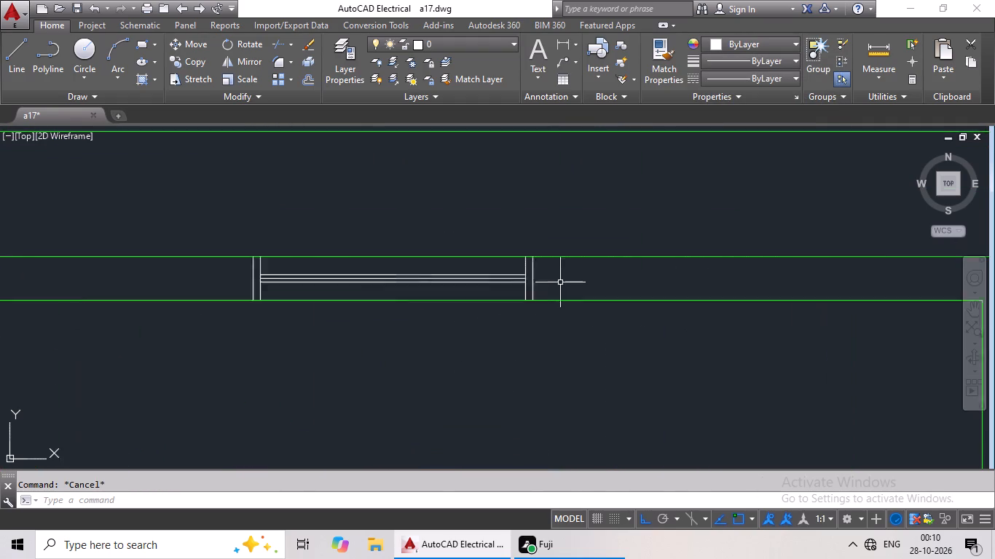
scroll(560, 282, up, 2)
drag(659, 247, 357, 258)
middle_drag(388, 251, 811, 232)
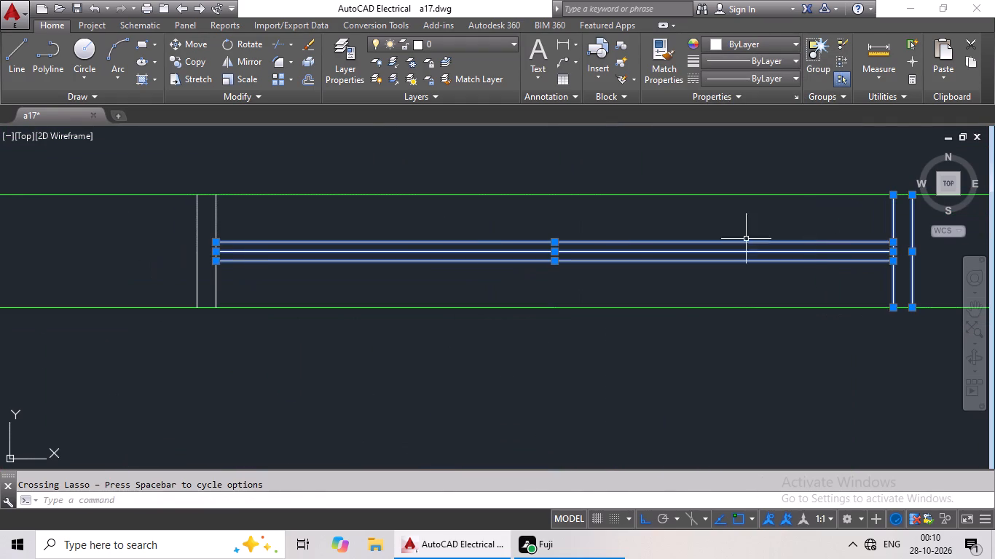
drag(416, 237, 165, 263)
scroll(254, 255, down, 3)
middle_drag(257, 297, 583, 215)
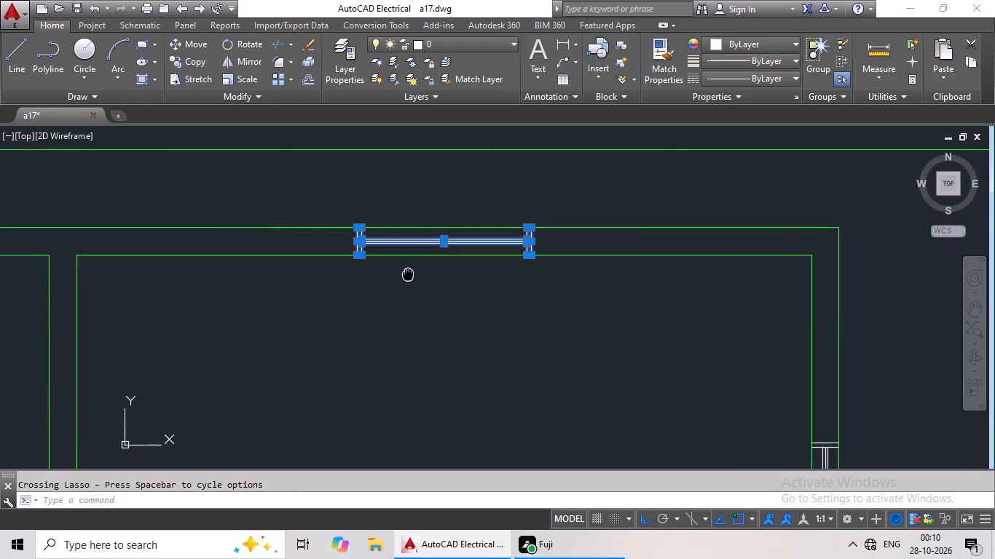
middle_drag(182, 191, 489, 242)
scroll(455, 224, up, 3)
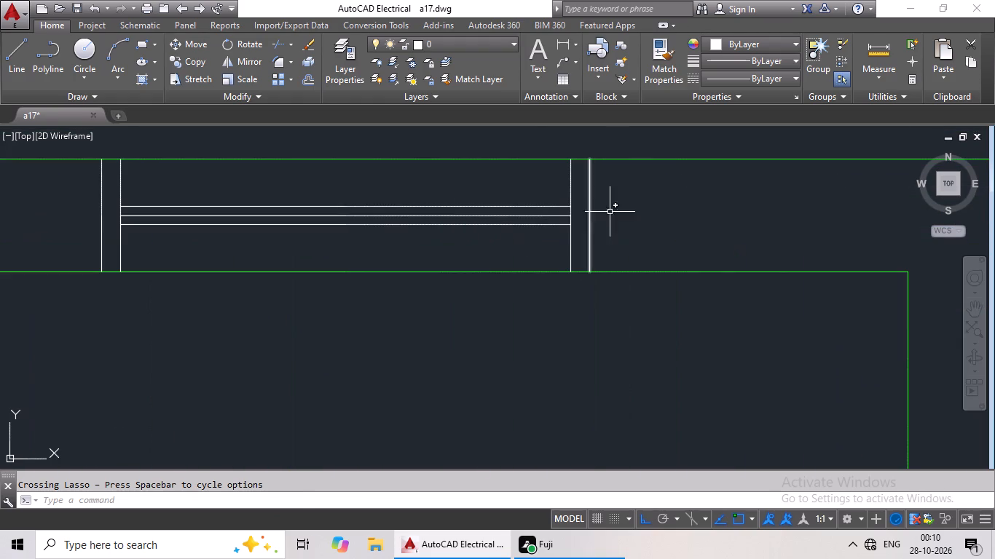
drag(675, 186, 39, 205)
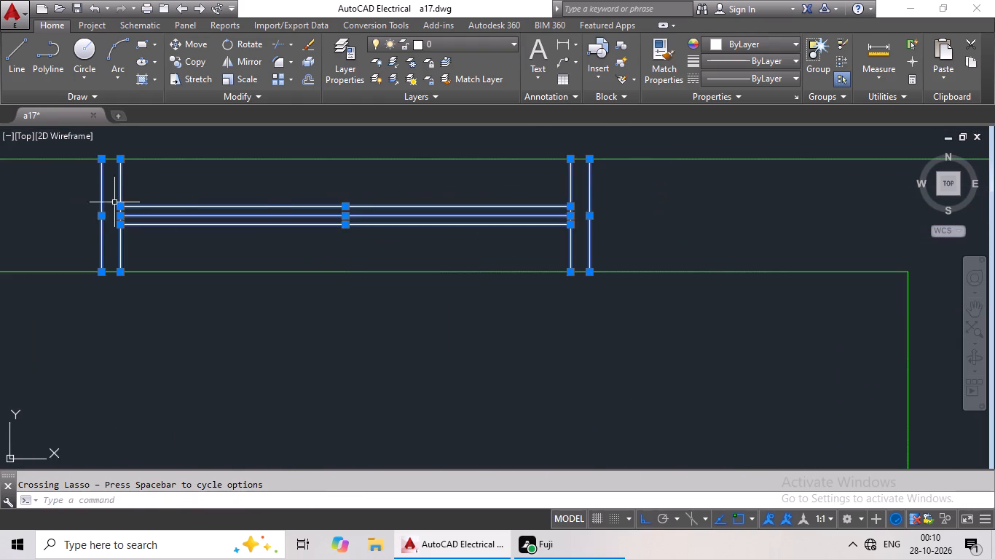
Add the top exterior wall's other small window and its leftmost window to the selection.
scroll(164, 210, down, 3)
middle_drag(227, 282, 637, 283)
scroll(397, 215, up, 2)
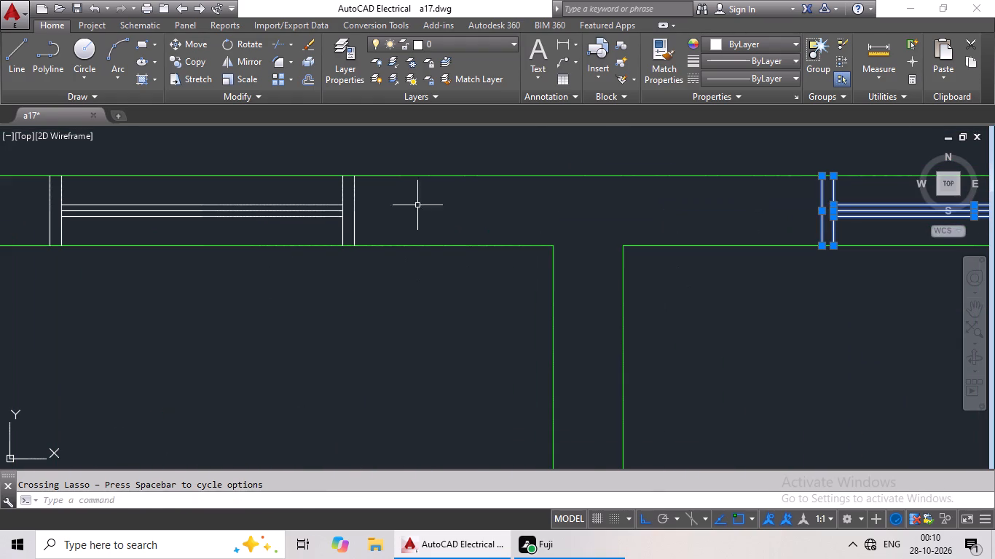
drag(452, 191, 252, 198)
middle_drag(283, 214, 522, 282)
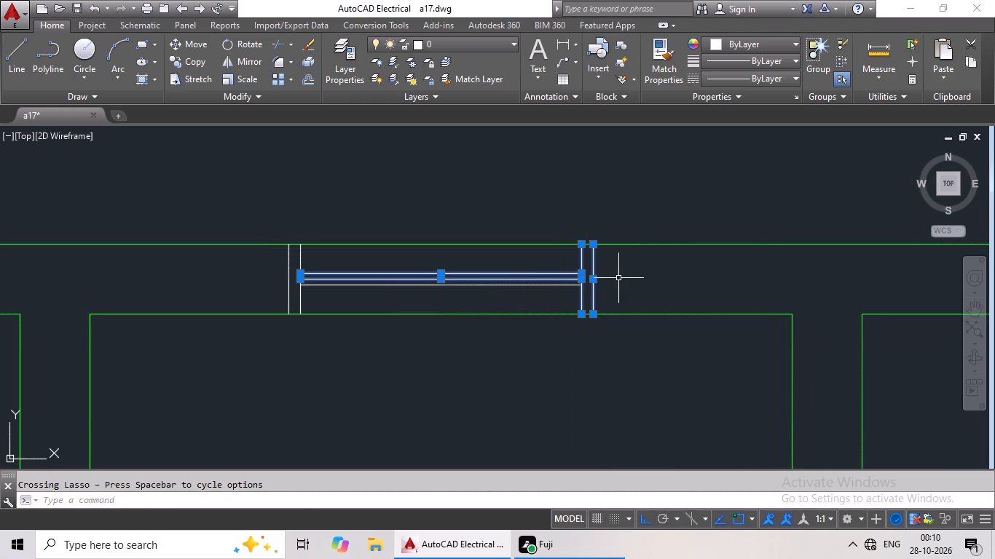
drag(640, 273, 255, 281)
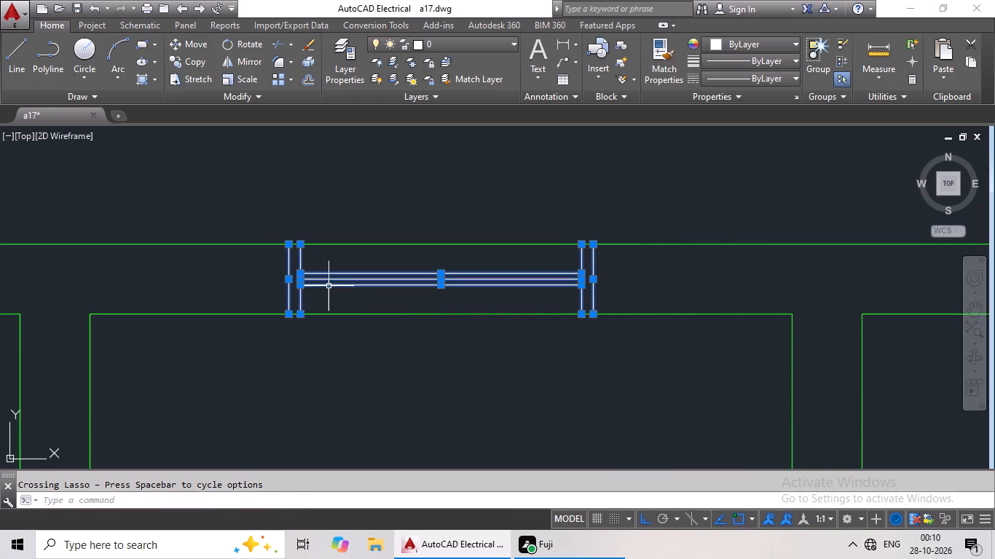
scroll(337, 288, down, 3)
middle_drag(356, 364, 642, 272)
middle_drag(292, 277, 511, 381)
scroll(547, 293, up, 2)
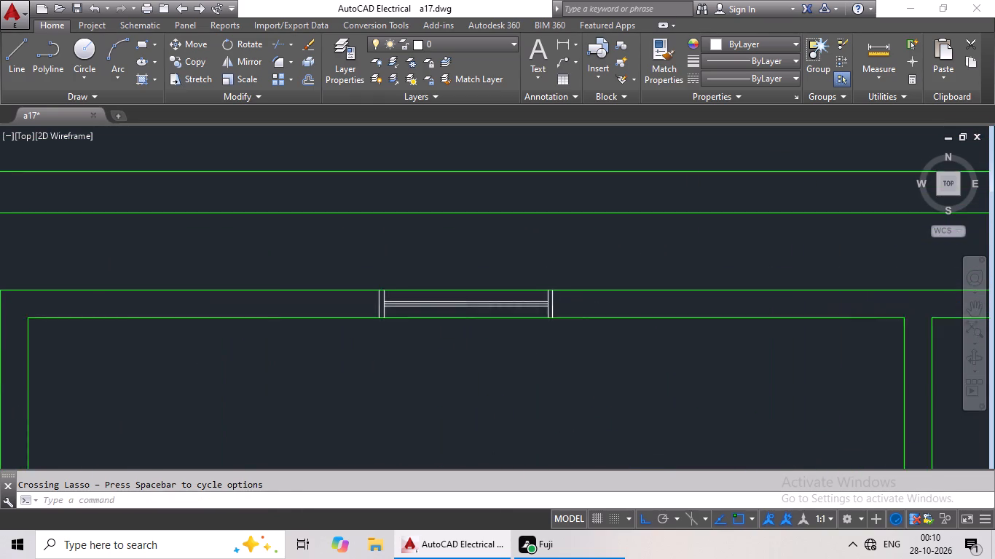
scroll(616, 312, up, 2)
middle_drag(616, 312, 846, 309)
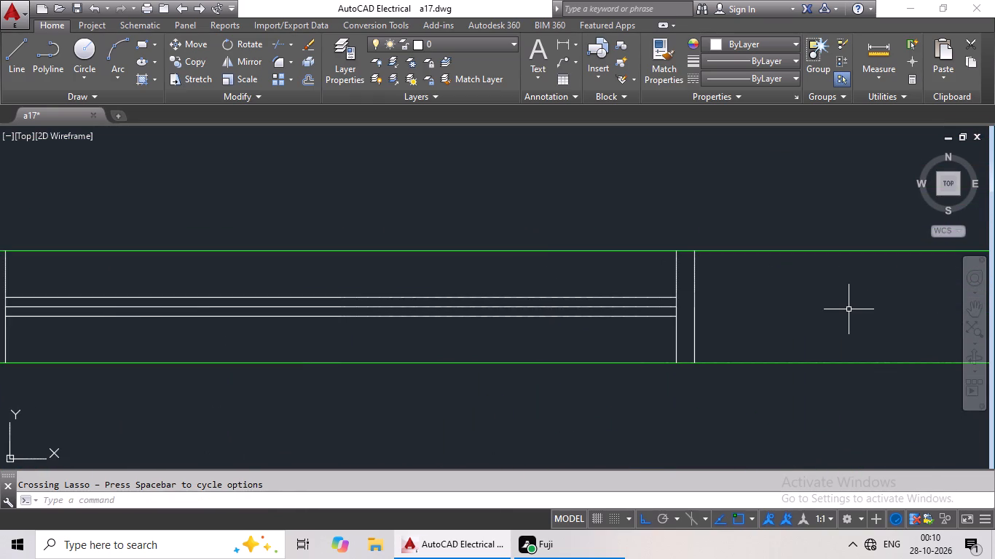
scroll(849, 309, down, 1)
drag(862, 308, 475, 305)
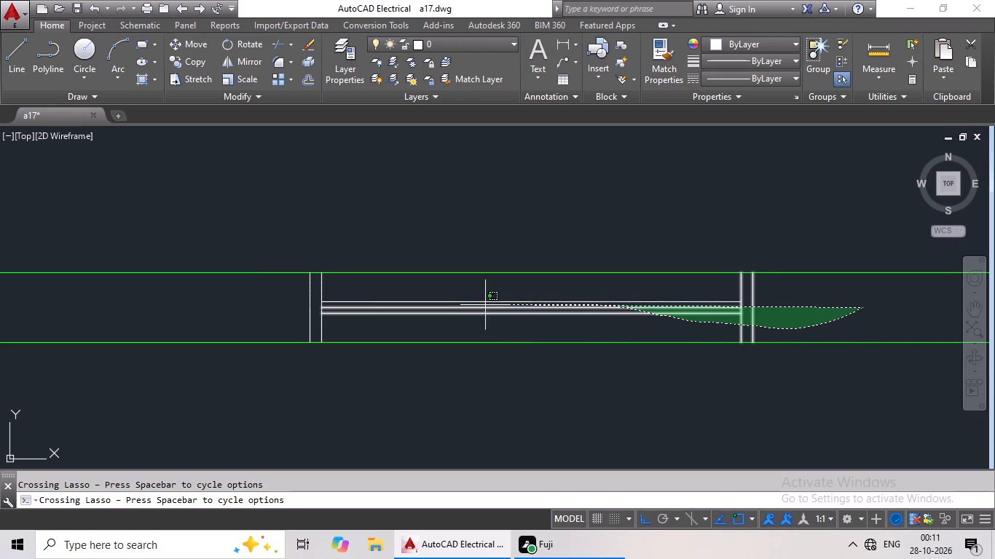
drag(475, 305, 253, 305)
Add the side windows of the top corner rooms, in the left and right exterior walls, to the selection.
scroll(422, 341, down, 2)
middle_drag(426, 344, 674, 194)
middle_drag(438, 323, 565, 225)
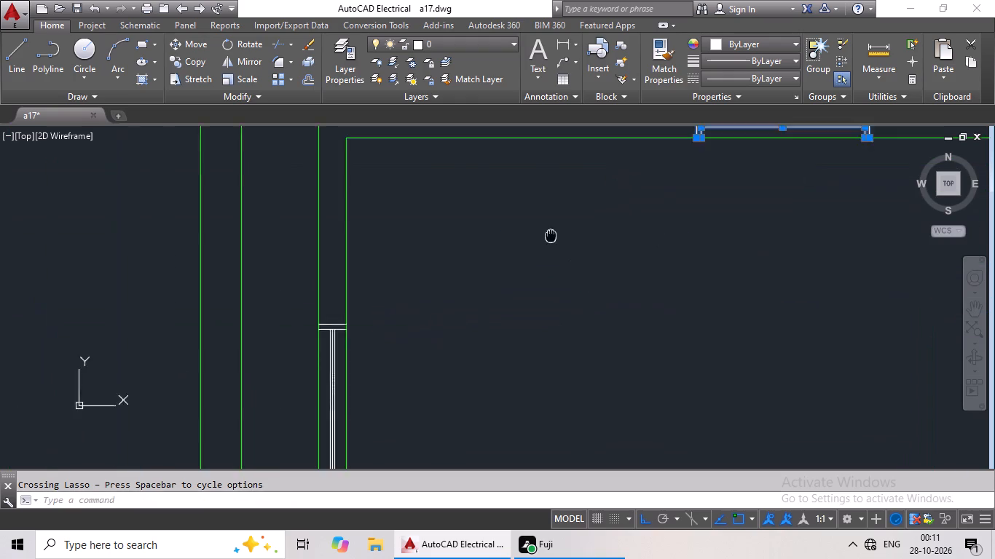
middle_drag(565, 225, 647, 162)
middle_drag(544, 290, 572, 258)
scroll(526, 253, up, 1)
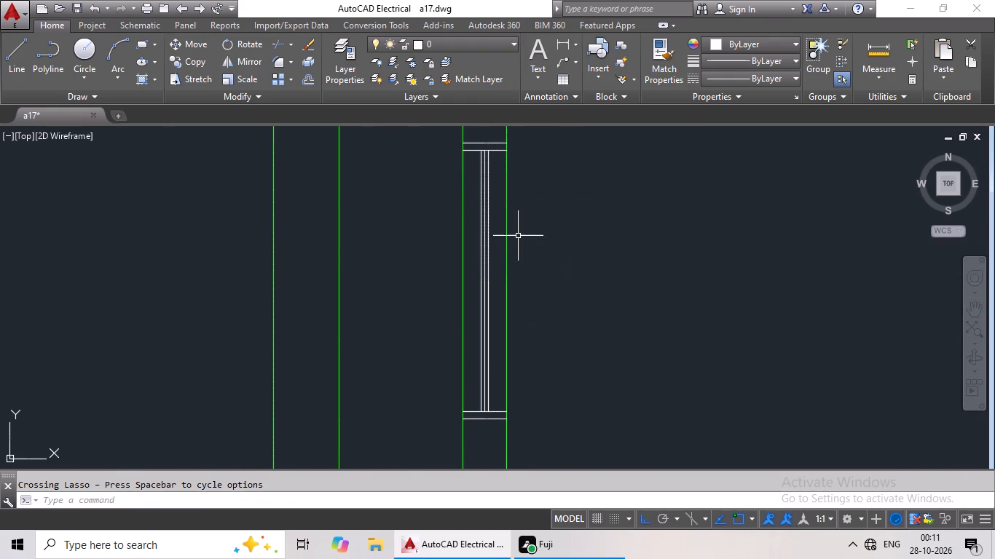
middle_drag(501, 200, 489, 210)
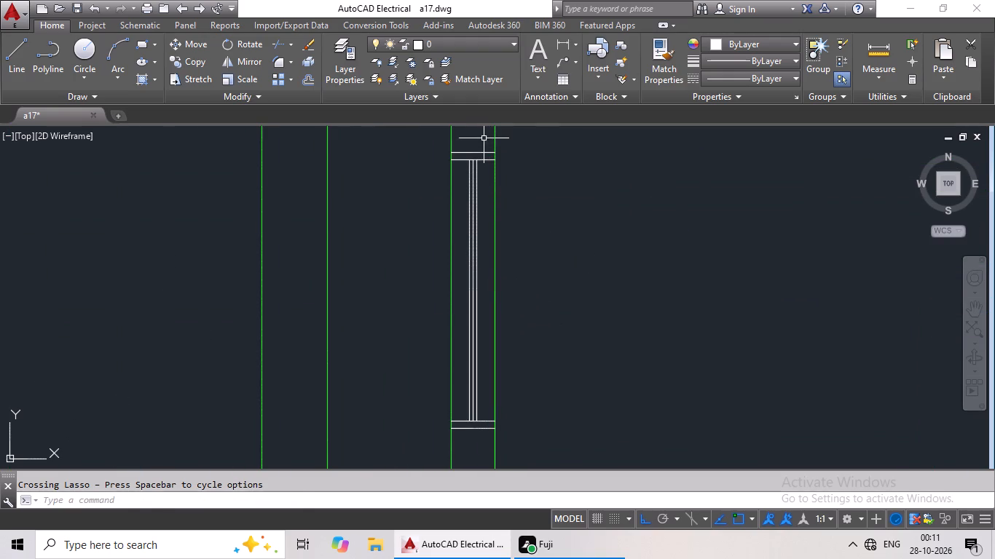
drag(484, 138, 477, 418)
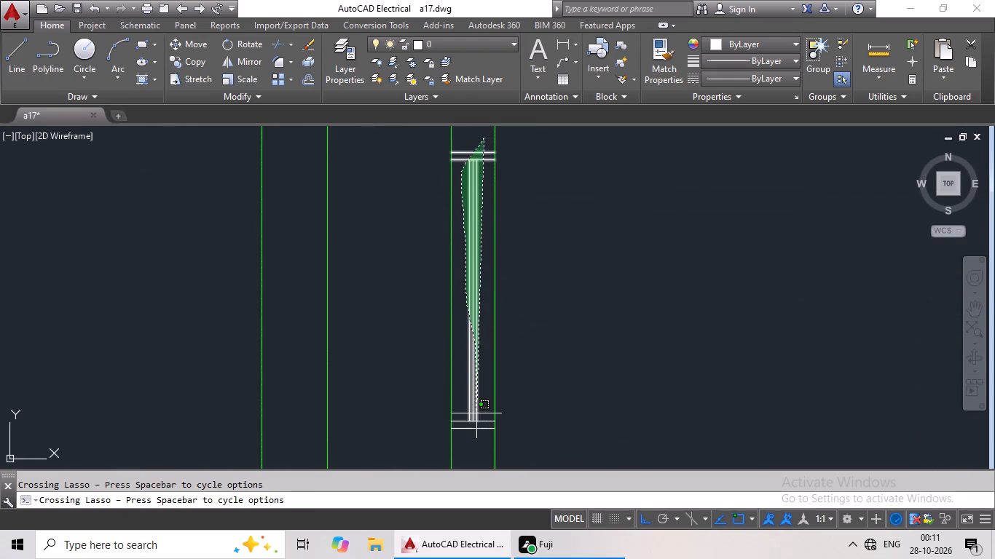
drag(477, 418, 467, 455)
scroll(612, 371, down, 3)
middle_drag(685, 357, 242, 257)
scroll(561, 253, down, 1)
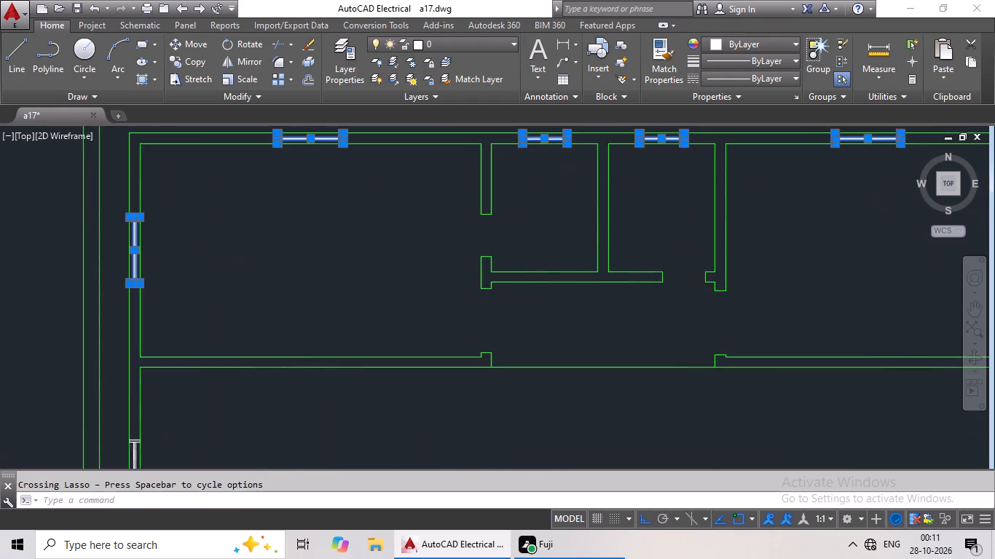
scroll(561, 253, down, 1)
middle_drag(653, 269, 449, 269)
scroll(542, 247, up, 5)
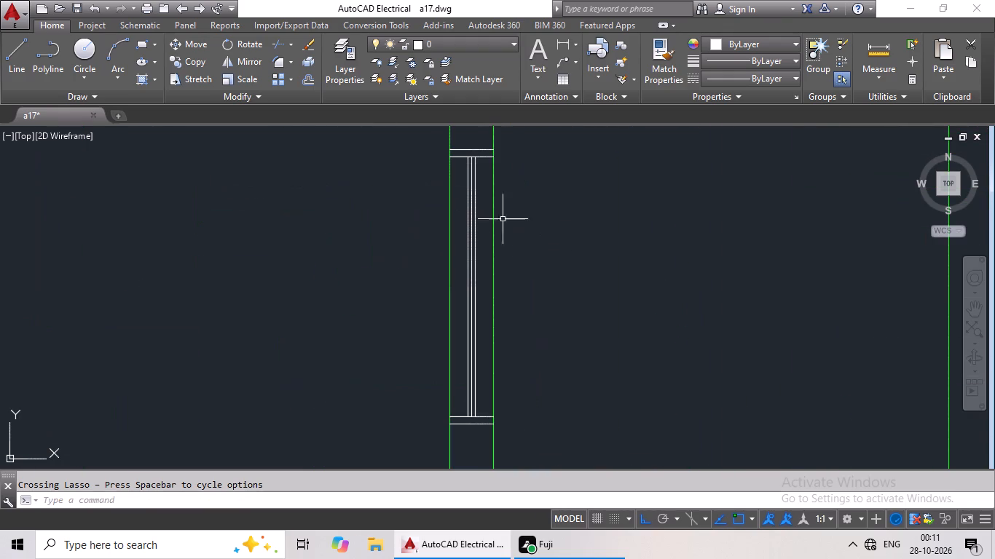
drag(482, 127, 484, 315)
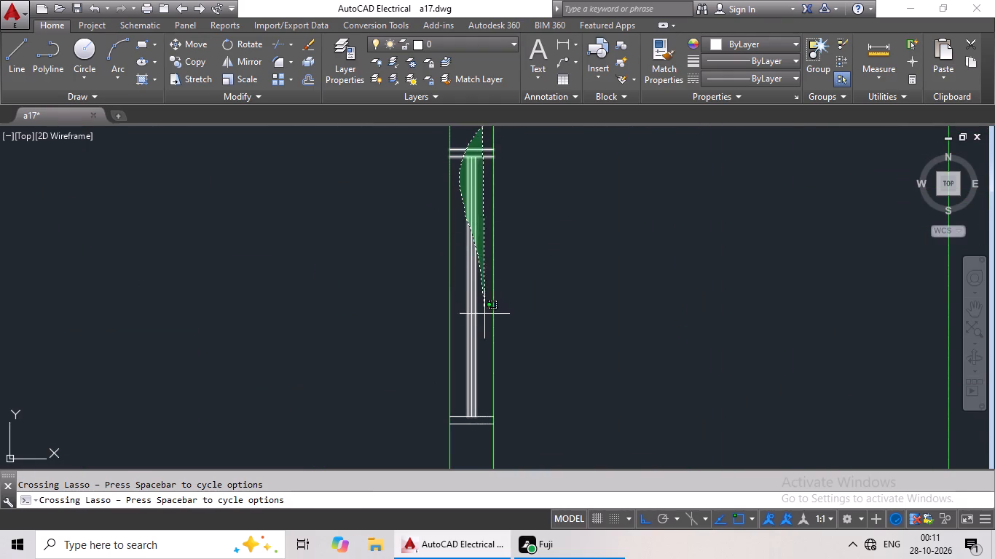
drag(484, 315, 464, 424)
Add the two windows in the horizontal wall between the second and third rows of rooms to the selection.
scroll(570, 350, down, 3)
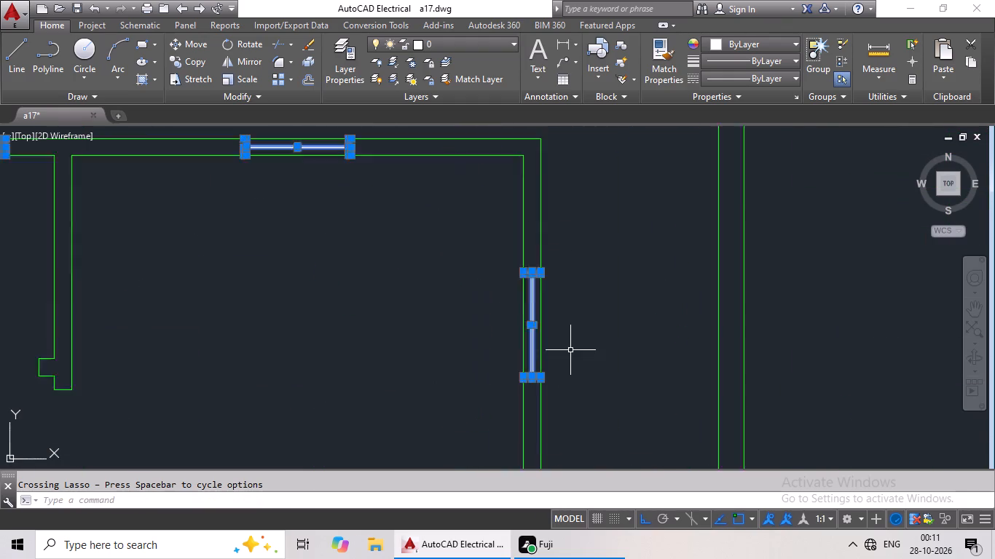
middle_drag(581, 354, 656, 89)
scroll(590, 228, down, 3)
scroll(485, 284, up, 4)
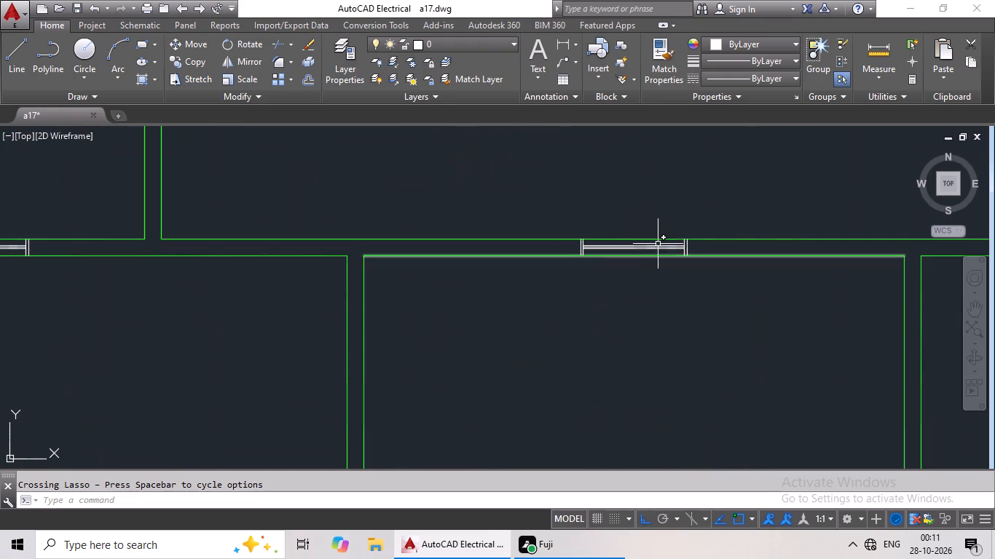
scroll(660, 242, up, 3)
scroll(774, 242, up, 2)
scroll(818, 244, down, 3)
scroll(815, 245, up, 1)
drag(843, 245, 466, 263)
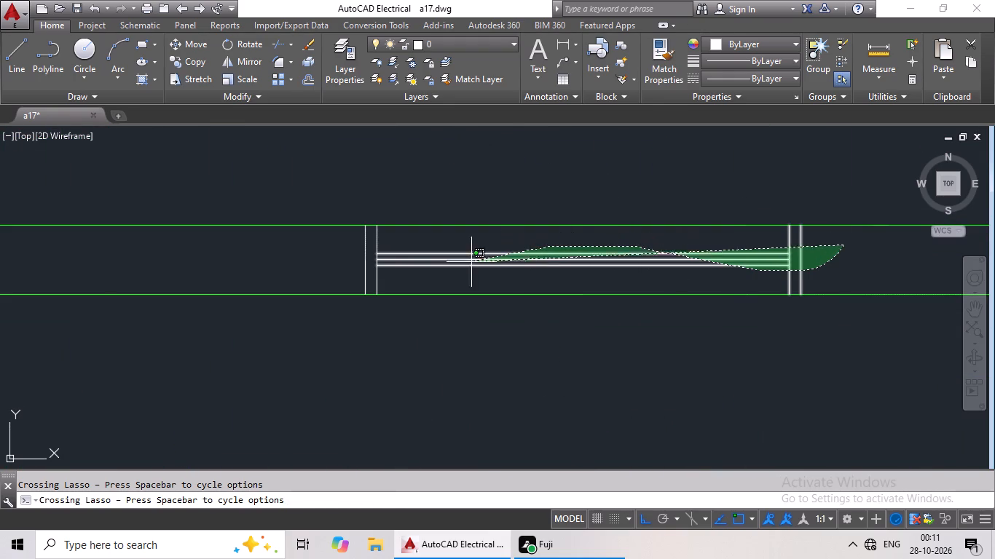
drag(466, 263, 340, 259)
scroll(350, 258, down, 3)
middle_drag(283, 263, 575, 247)
middle_drag(289, 288, 625, 288)
scroll(433, 235, up, 4)
middle_drag(472, 249, 685, 258)
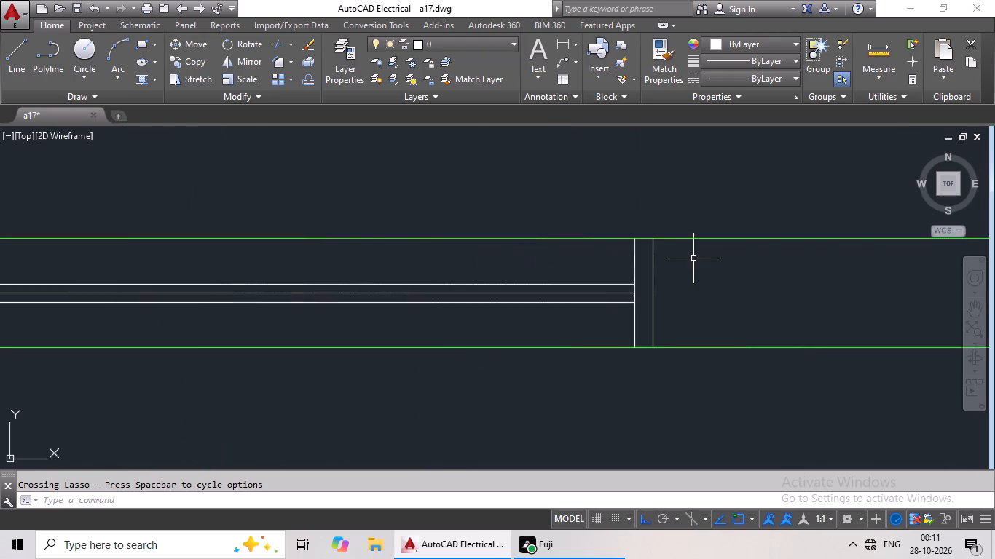
scroll(694, 259, down, 1)
drag(741, 271, 248, 273)
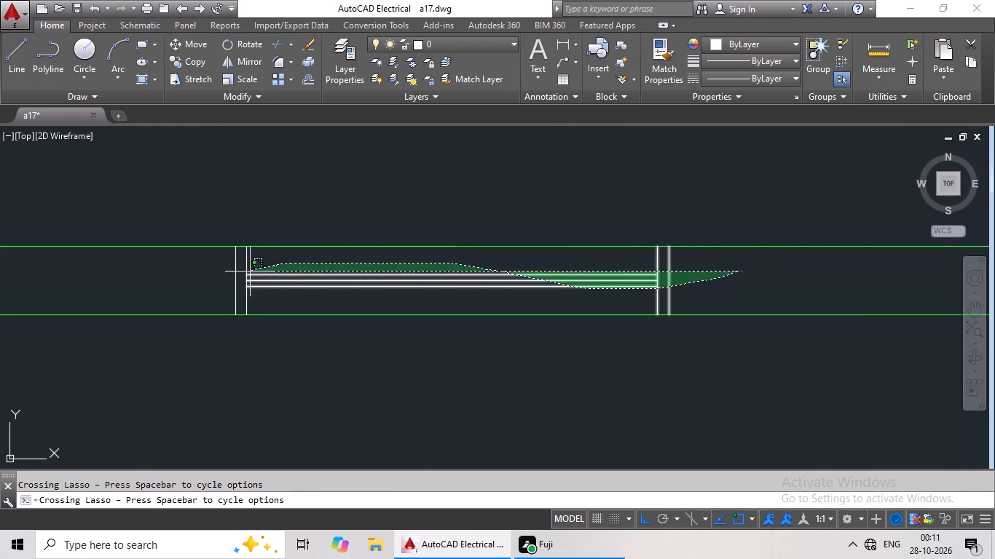
drag(248, 273, 191, 295)
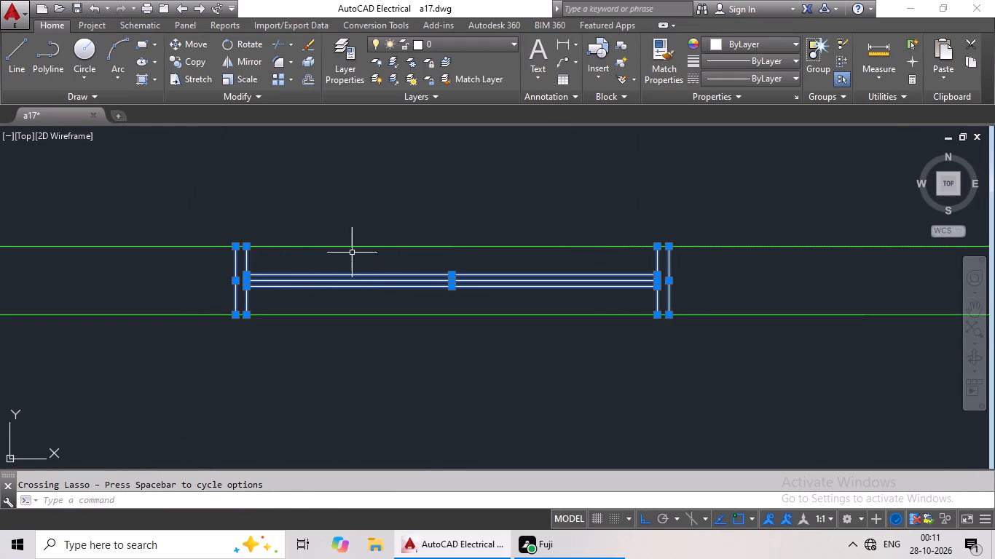
Add the left exterior wall's window in the third-row room to the selection.
scroll(449, 242, down, 2)
middle_drag(388, 290, 438, 271)
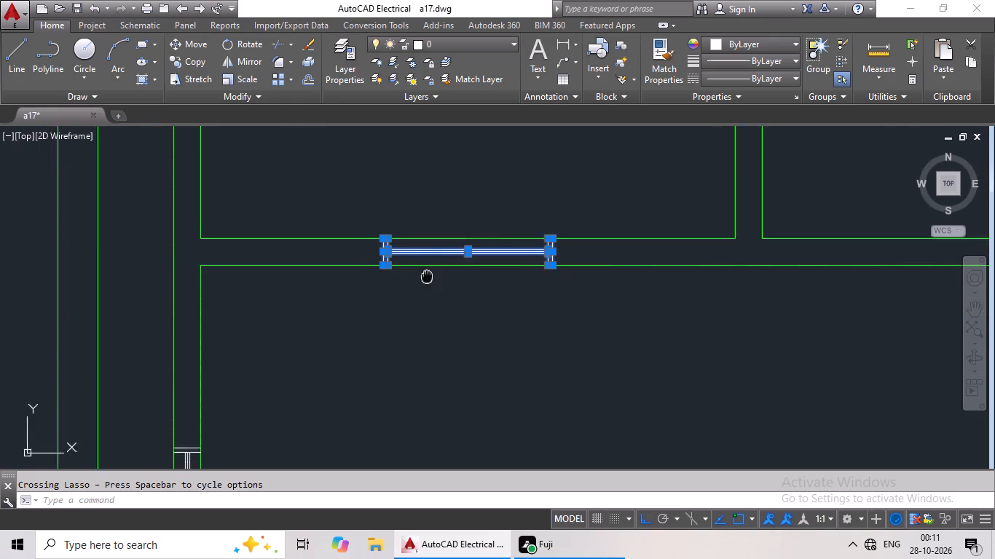
middle_drag(438, 271, 546, 226)
scroll(436, 334, down, 1)
middle_drag(437, 333, 522, 148)
scroll(452, 197, up, 3)
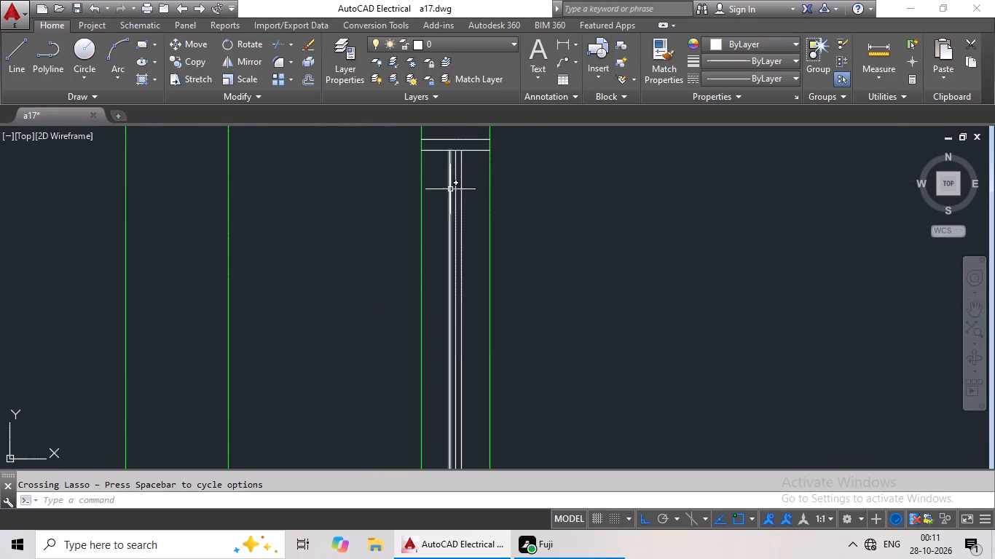
scroll(450, 189, down, 1)
drag(462, 130, 448, 266)
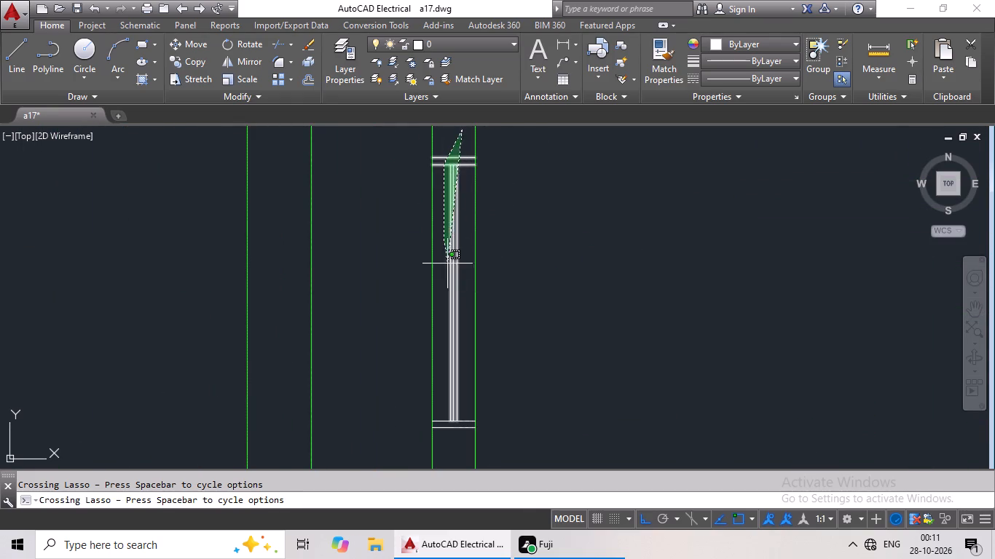
drag(448, 266, 440, 455)
Add the left exterior wall's window in the second-row room to the selection.
scroll(602, 358, down, 4)
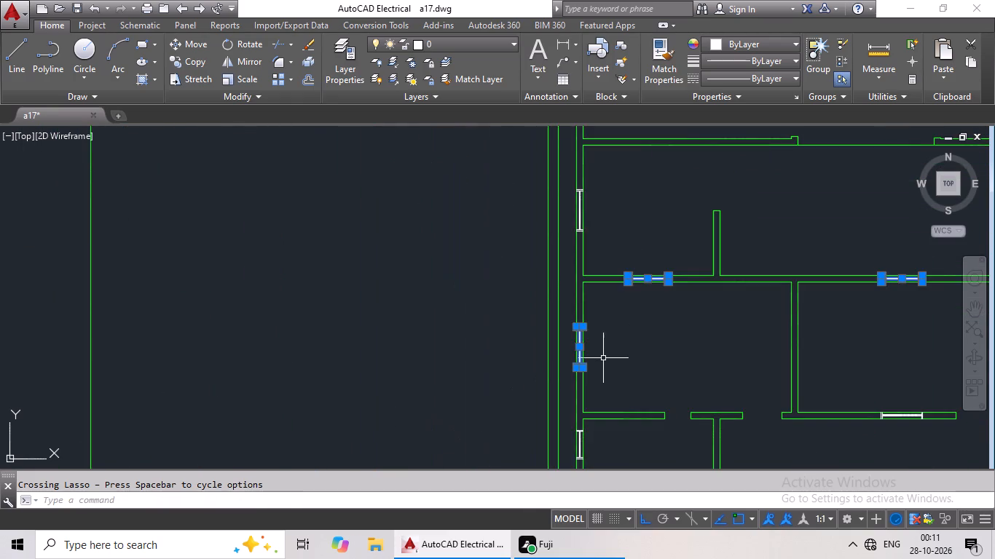
scroll(708, 319, down, 1)
middle_drag(709, 318, 489, 360)
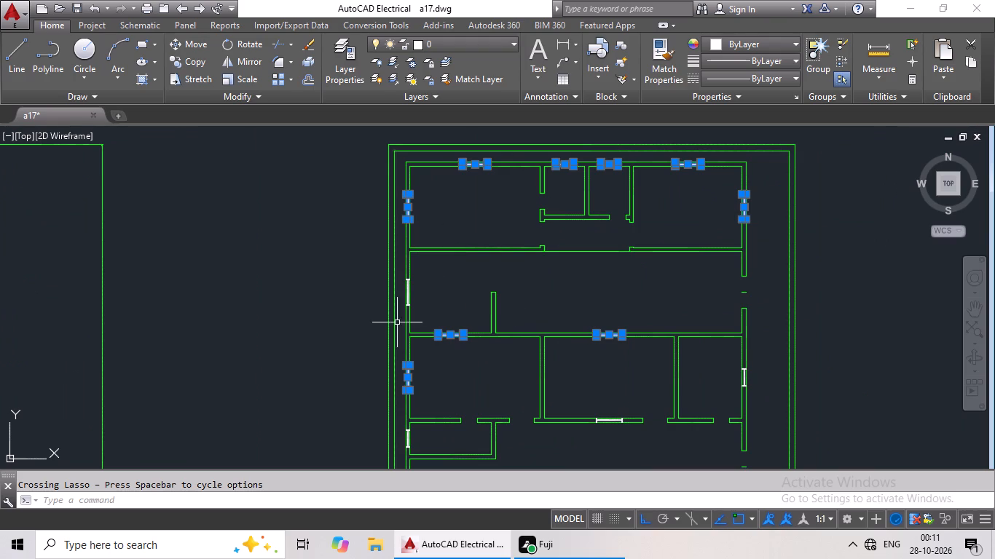
scroll(380, 313, up, 4)
middle_drag(546, 207, 436, 302)
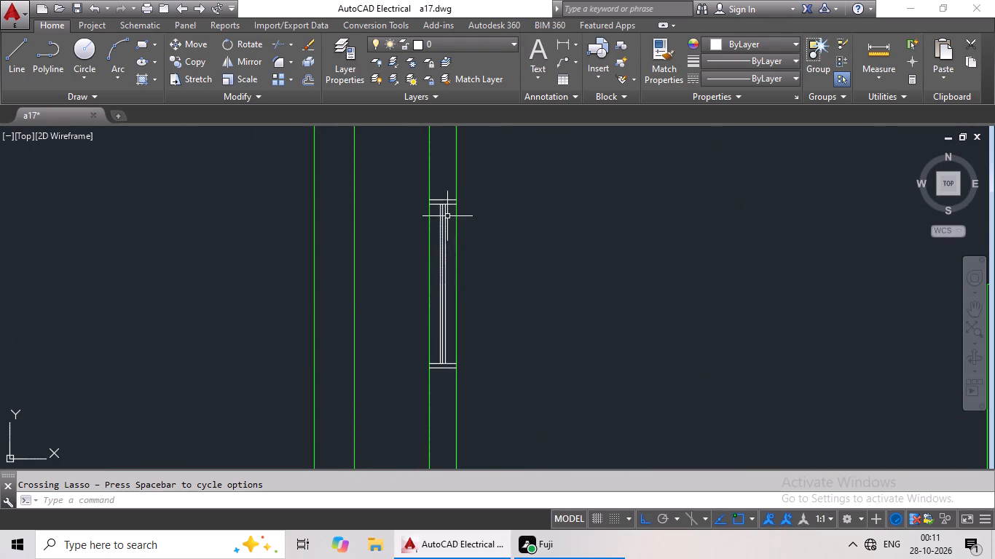
scroll(447, 215, up, 1)
drag(447, 158, 441, 301)
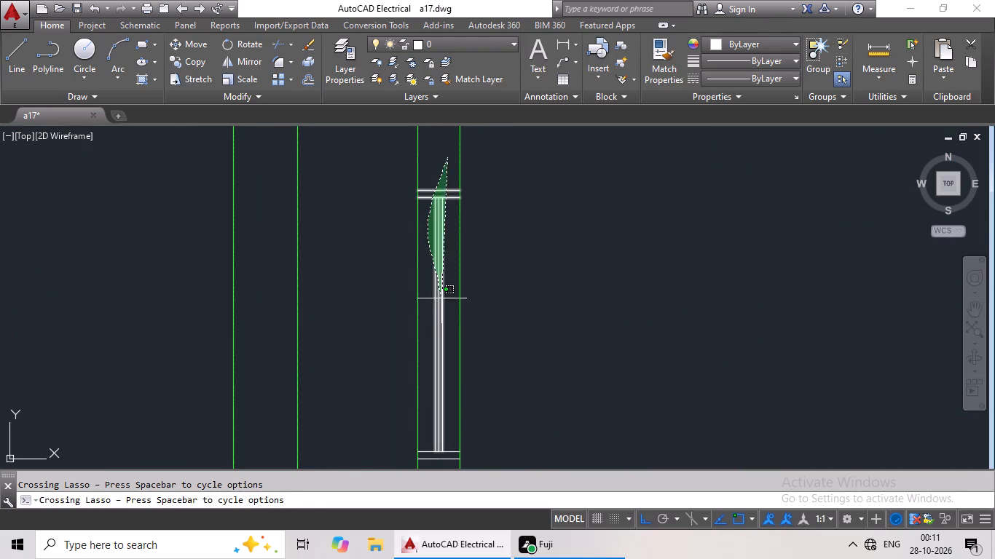
drag(441, 301, 440, 471)
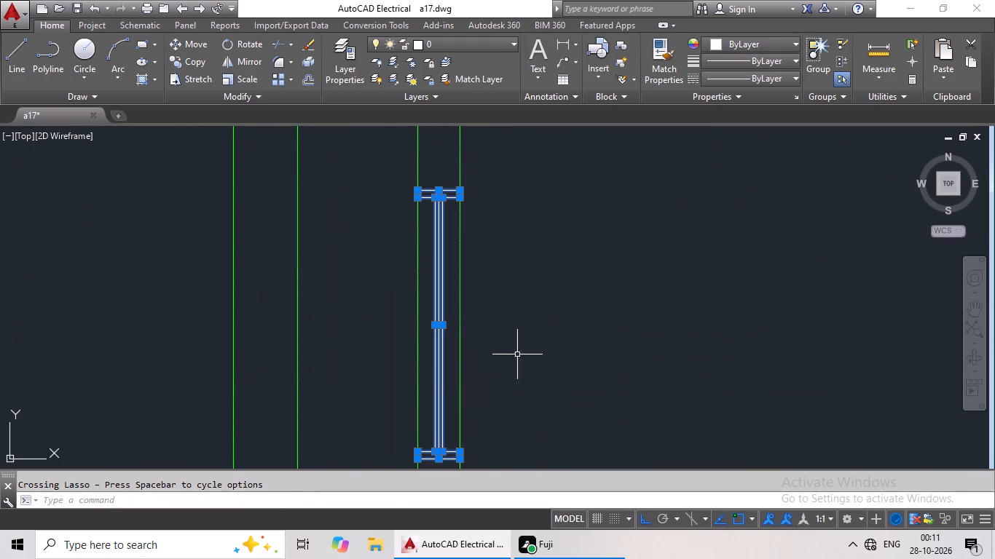
Add the right exterior wall's window in the third-row room to the selection.
scroll(527, 346, down, 2)
middle_drag(678, 325, 550, 189)
scroll(573, 212, down, 2)
middle_drag(763, 254, 535, 249)
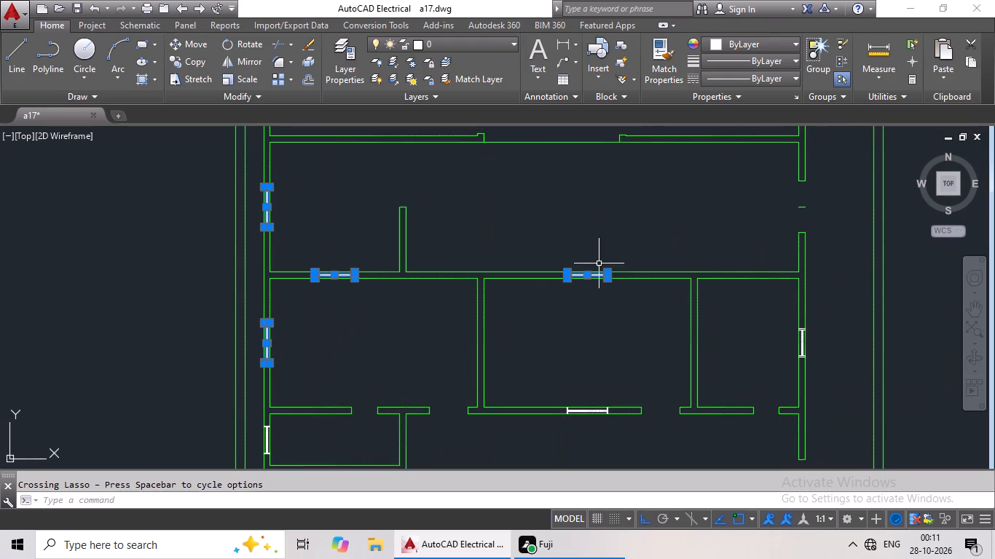
middle_drag(819, 355, 645, 360)
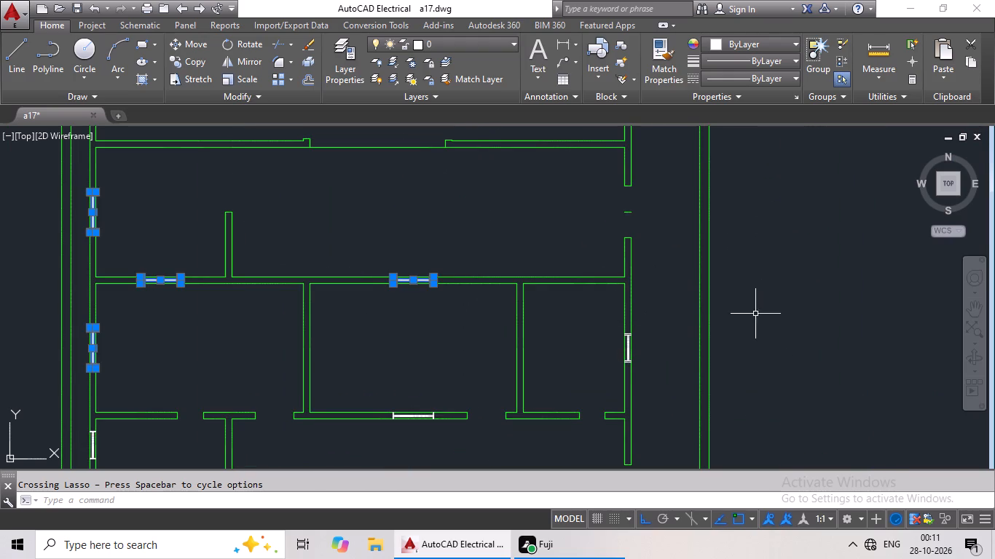
scroll(621, 354, up, 5)
scroll(672, 259, down, 1)
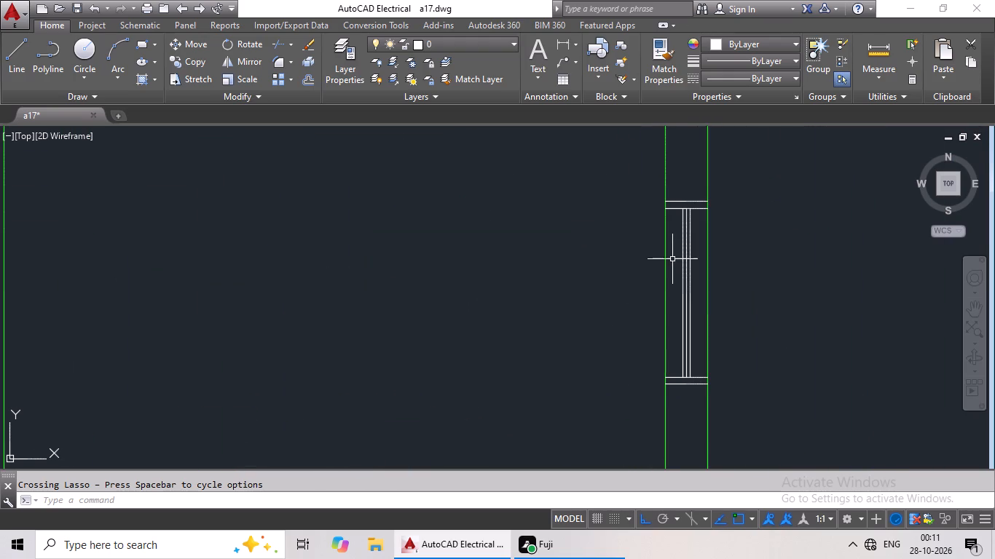
drag(700, 172, 688, 334)
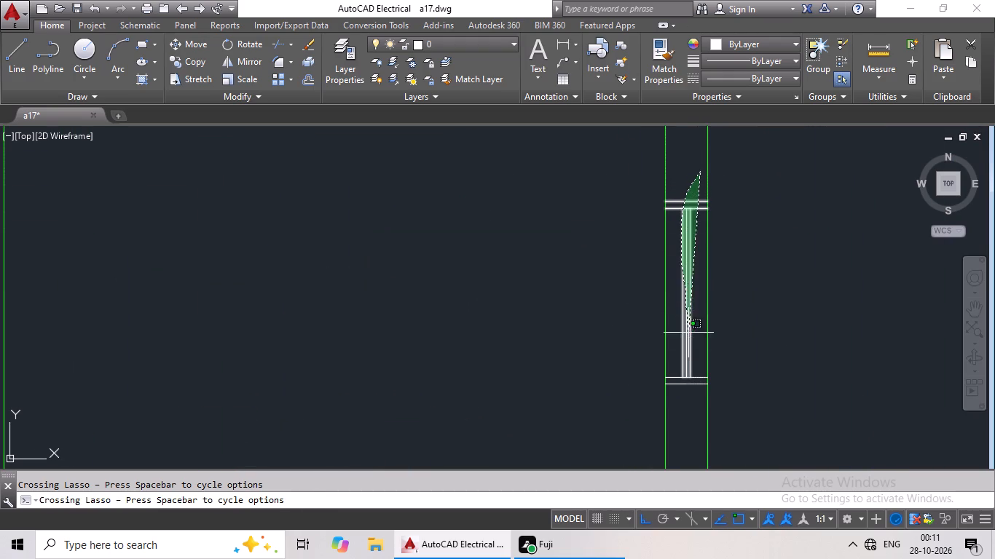
drag(688, 334, 683, 421)
Add the window in the horizontal wall below the third row's middle room to the selection.
scroll(582, 338, down, 3)
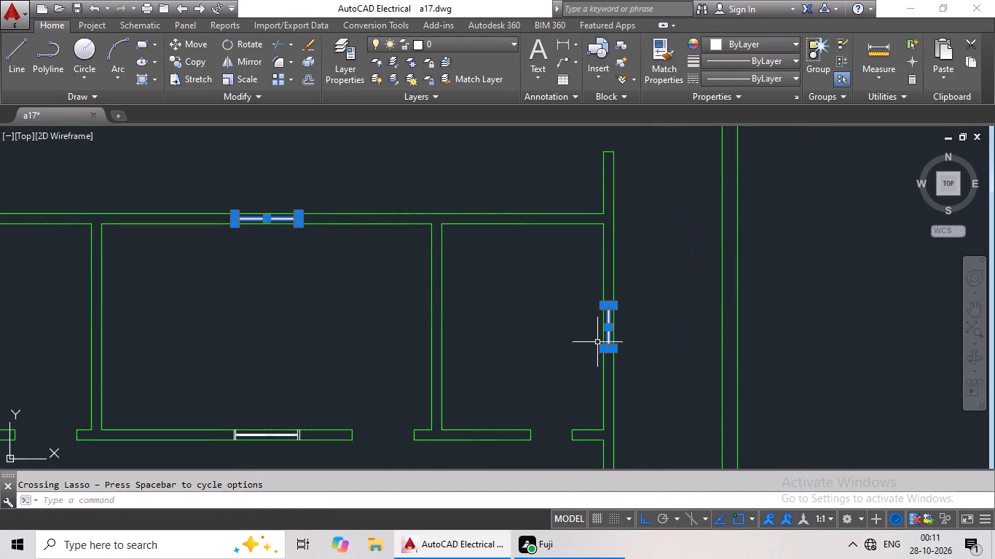
middle_drag(514, 320, 739, 211)
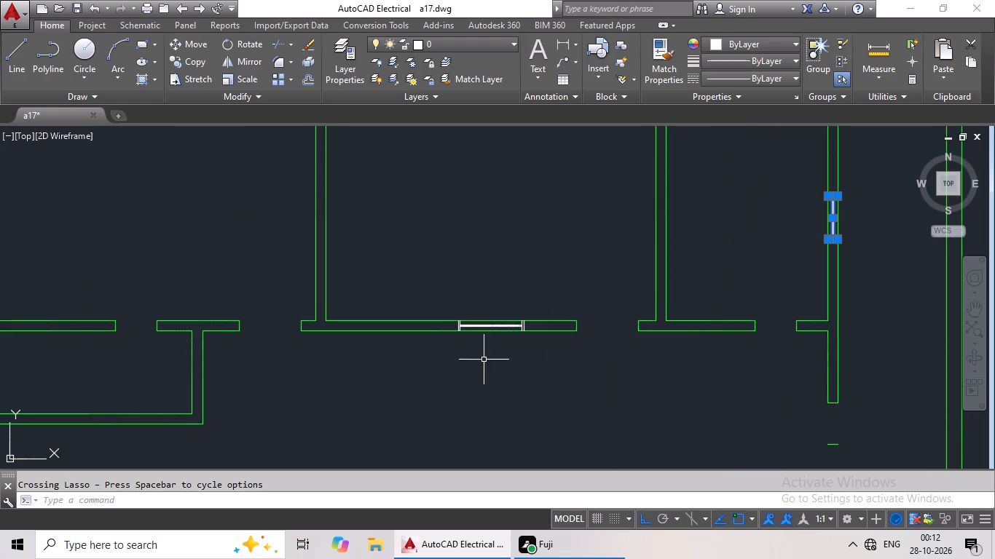
scroll(508, 329, up, 4)
drag(699, 293, 578, 321)
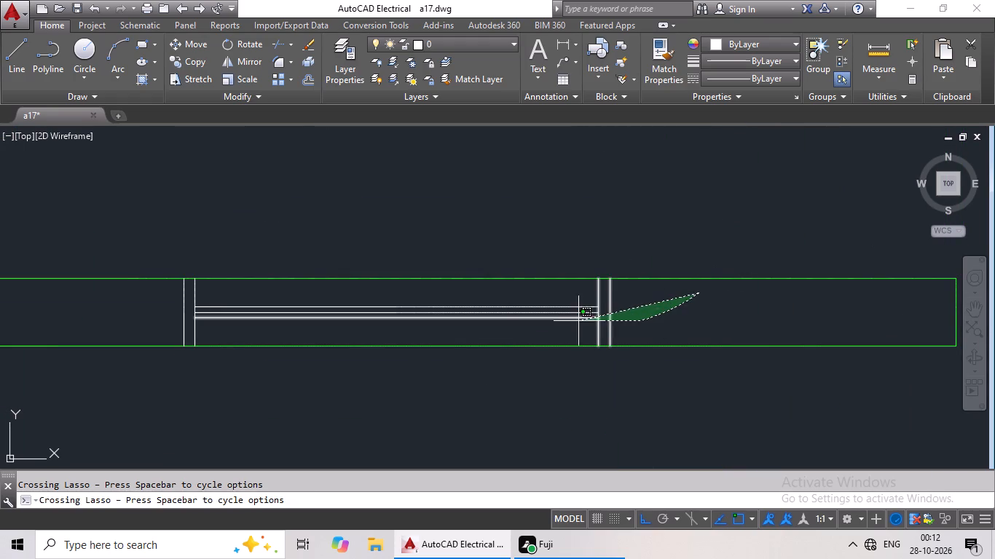
drag(578, 321, 138, 322)
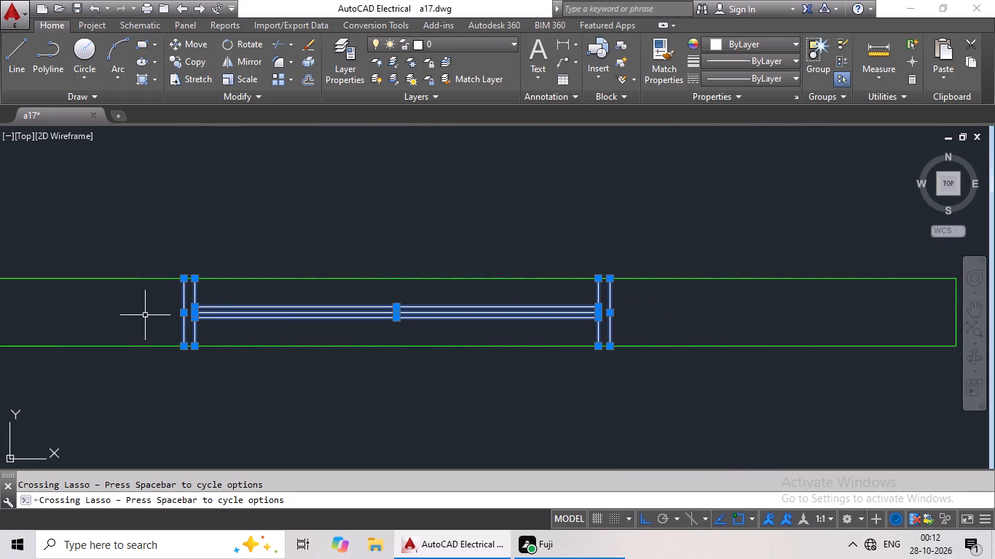
Add the left exterior wall's small window in the small room below the third row to the selection.
scroll(374, 280, down, 5)
middle_drag(509, 319, 660, 202)
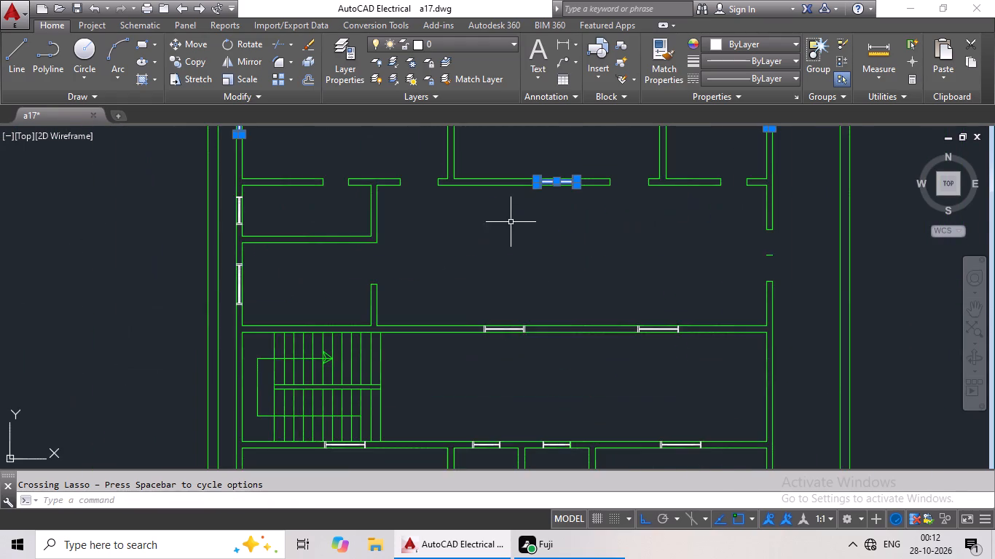
middle_drag(507, 223, 716, 216)
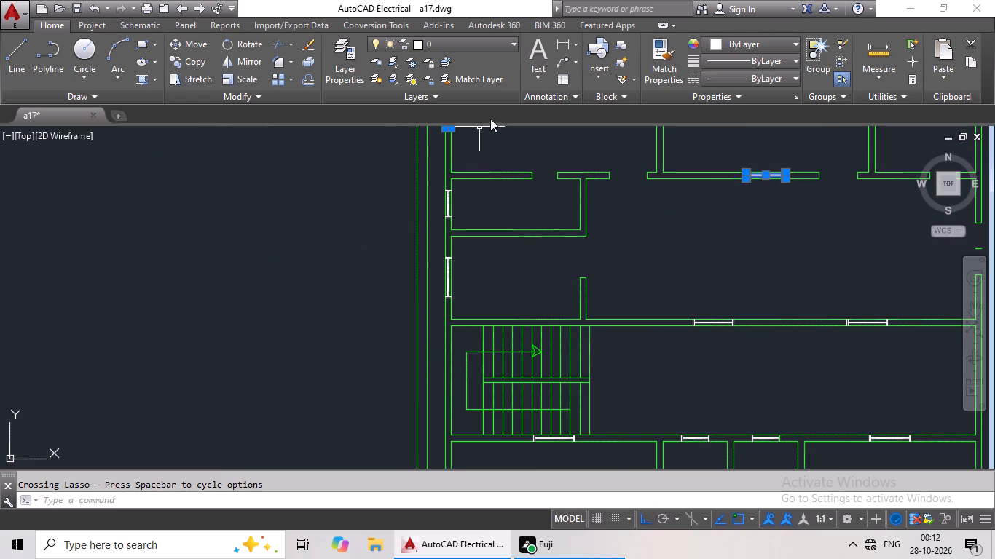
scroll(434, 191, up, 3)
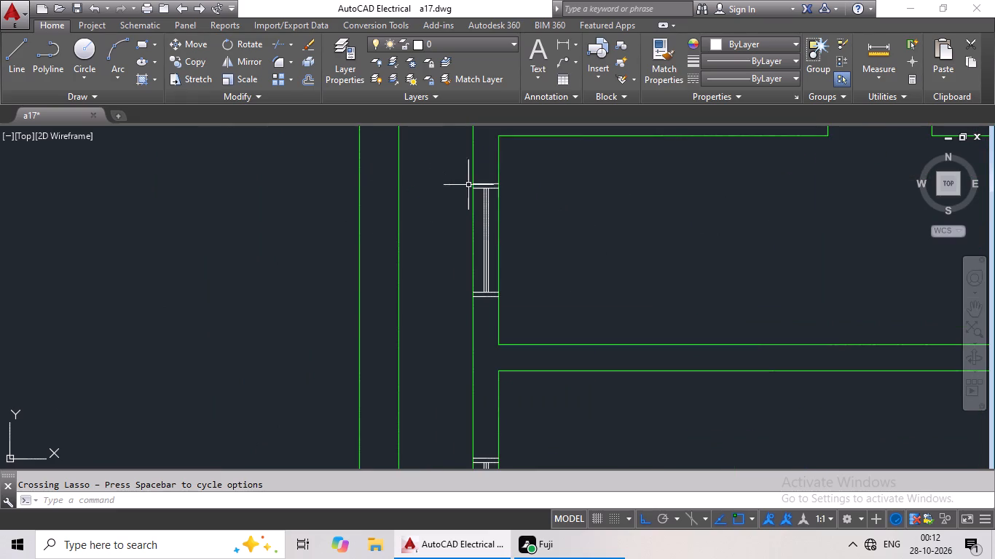
scroll(506, 168, up, 1)
drag(480, 164, 474, 178)
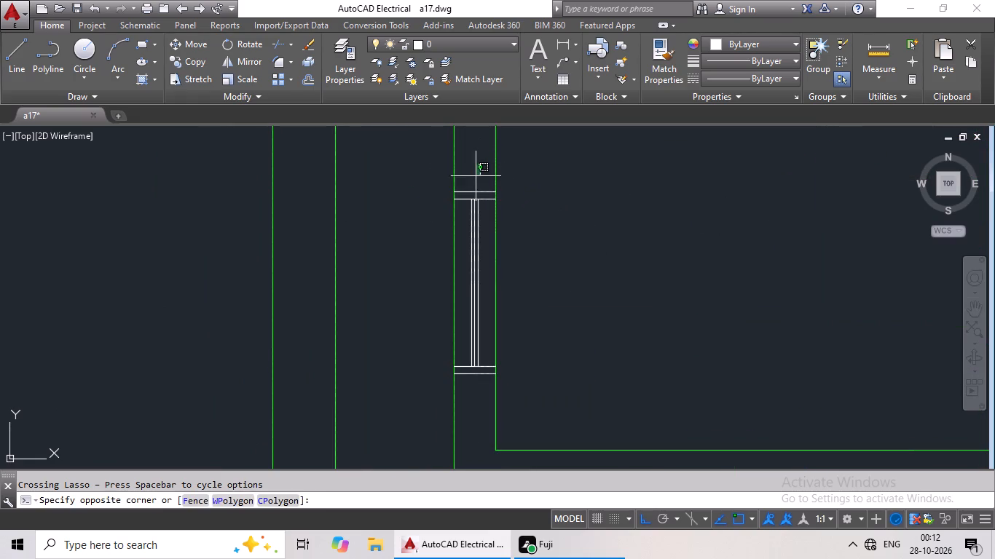
drag(474, 178, 468, 401)
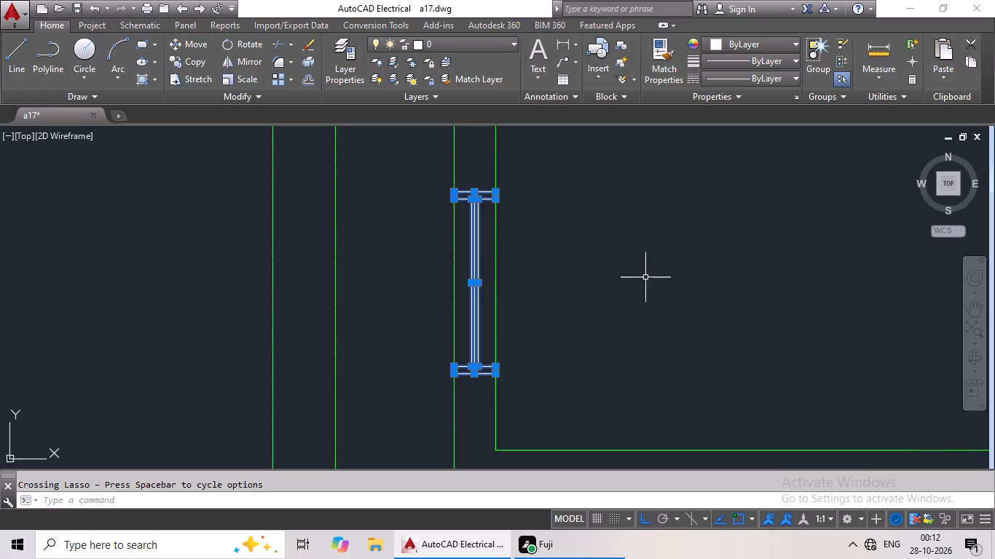
Add the left exterior wall's larger window, just above the staircase, to the selection.
scroll(732, 224, down, 3)
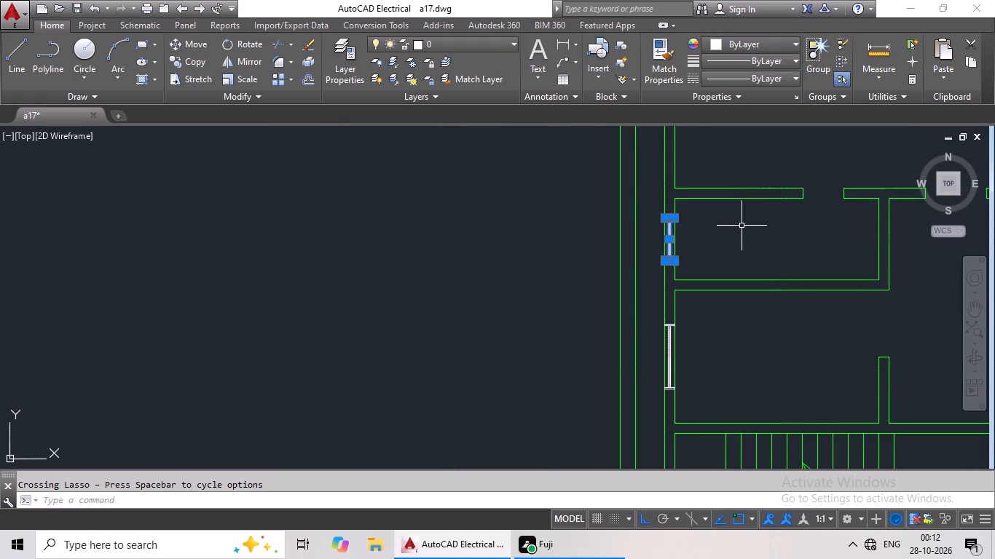
middle_drag(669, 235, 641, 238)
middle_drag(680, 299, 642, 198)
scroll(607, 261, up, 2)
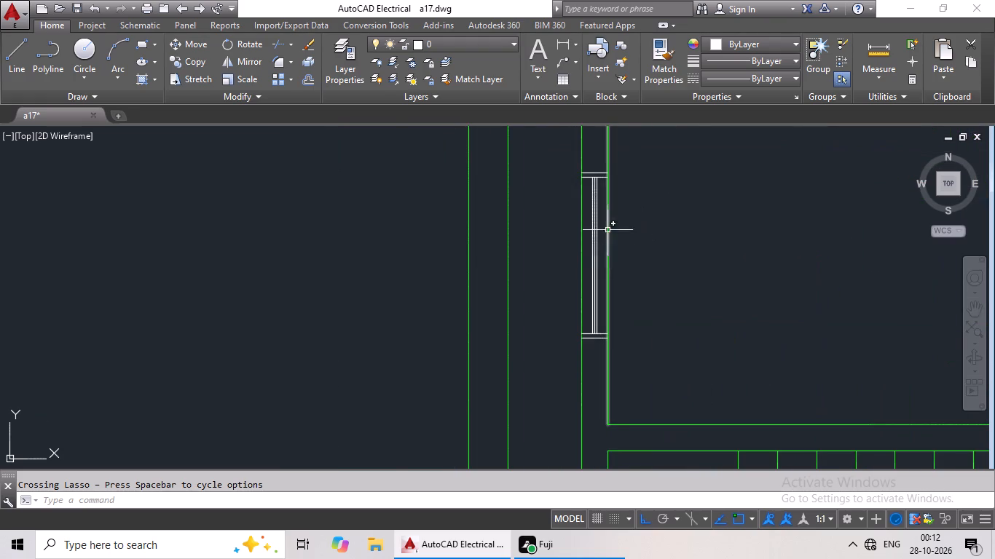
scroll(592, 175, up, 1)
scroll(603, 159, down, 1)
drag(602, 145, 588, 163)
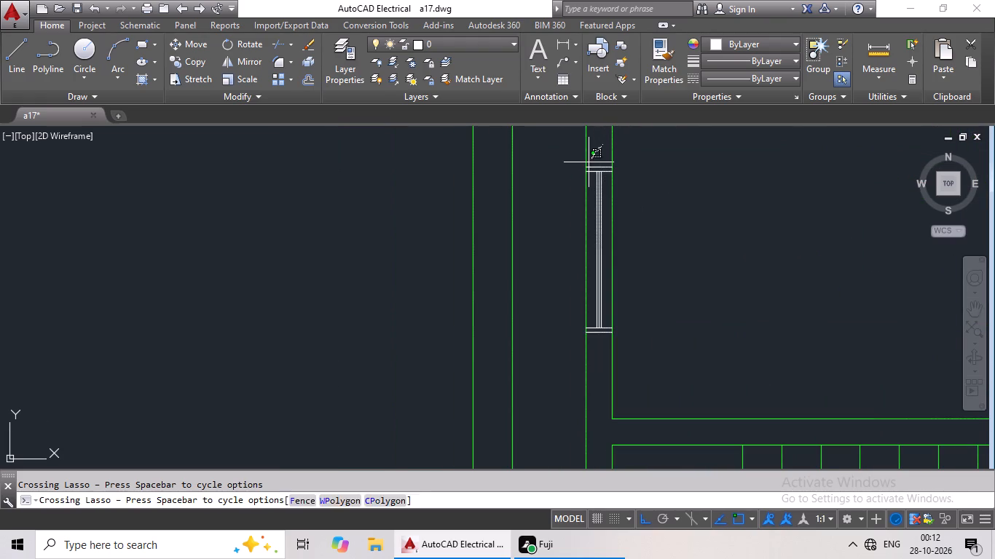
drag(588, 163, 601, 360)
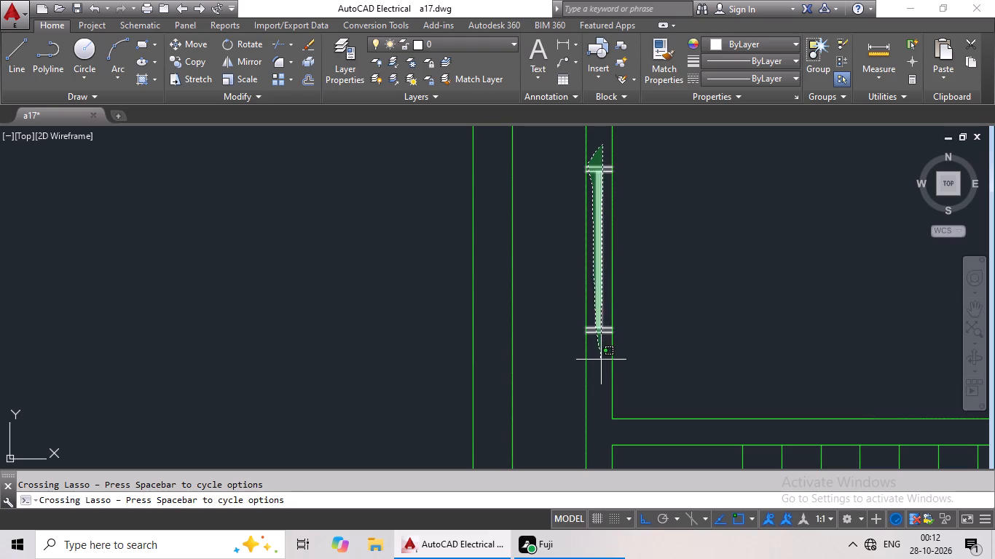
drag(601, 360, 602, 361)
Add the two windows in the horizontal wall along the upper side of the staircase hall to the selection.
scroll(722, 304, down, 3)
middle_drag(745, 288, 402, 293)
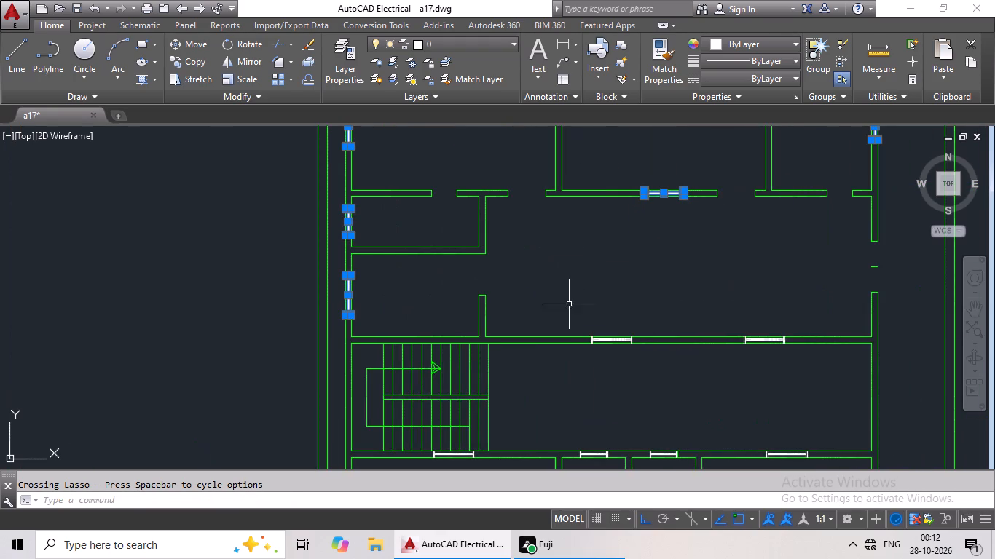
middle_drag(685, 284, 658, 230)
scroll(582, 281, up, 3)
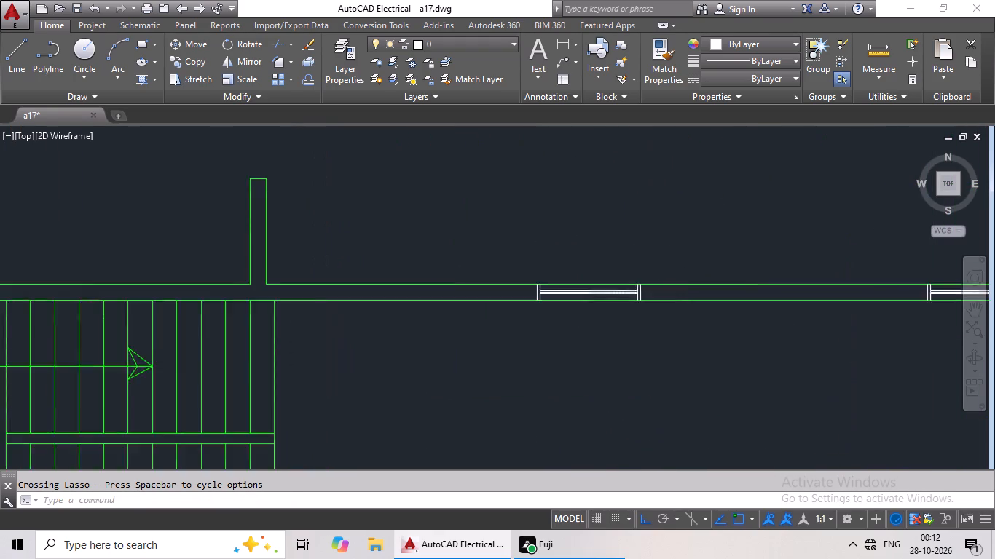
scroll(582, 281, up, 1)
drag(755, 300, 626, 324)
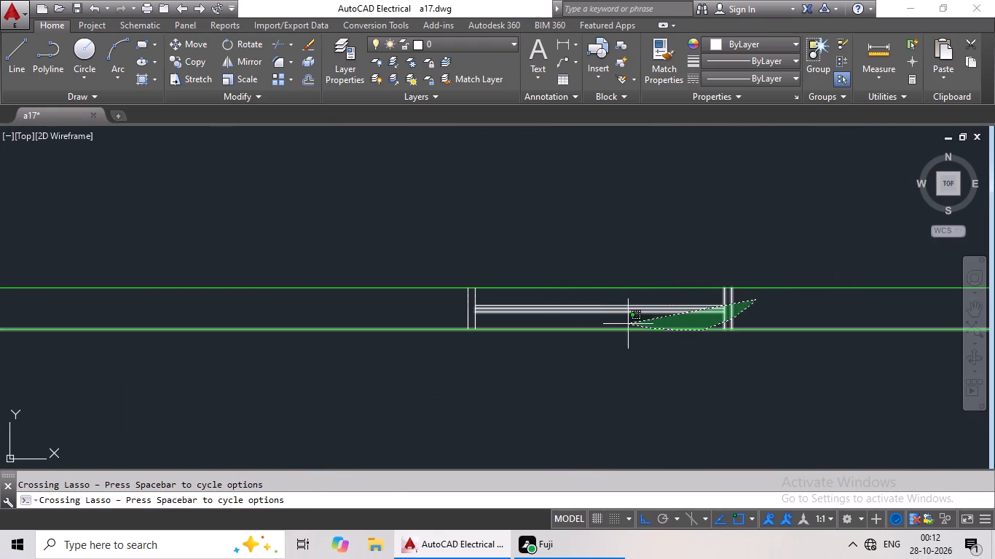
drag(626, 324, 397, 314)
scroll(544, 312, down, 2)
middle_drag(629, 333, 120, 347)
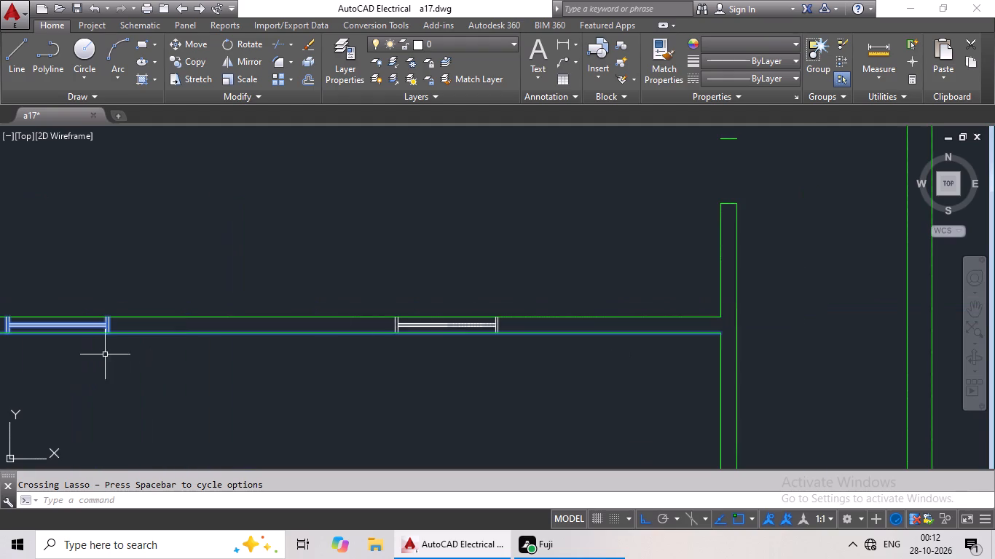
scroll(499, 326, up, 2)
drag(550, 319, 412, 337)
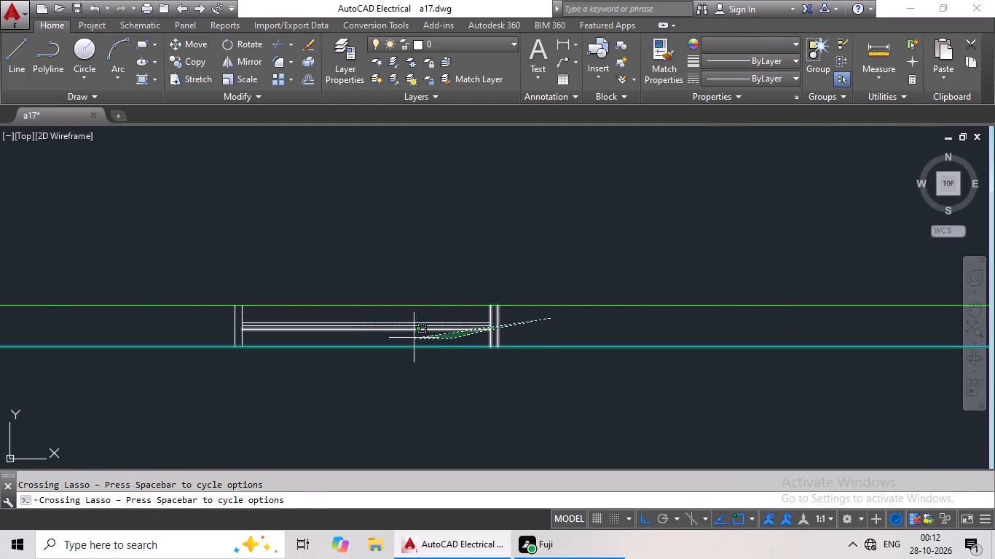
drag(412, 337, 163, 344)
Add the rightmost window in the horizontal wall along the lower side of the staircase hall to the selection.
scroll(393, 292, down, 1)
middle_drag(396, 290, 499, 170)
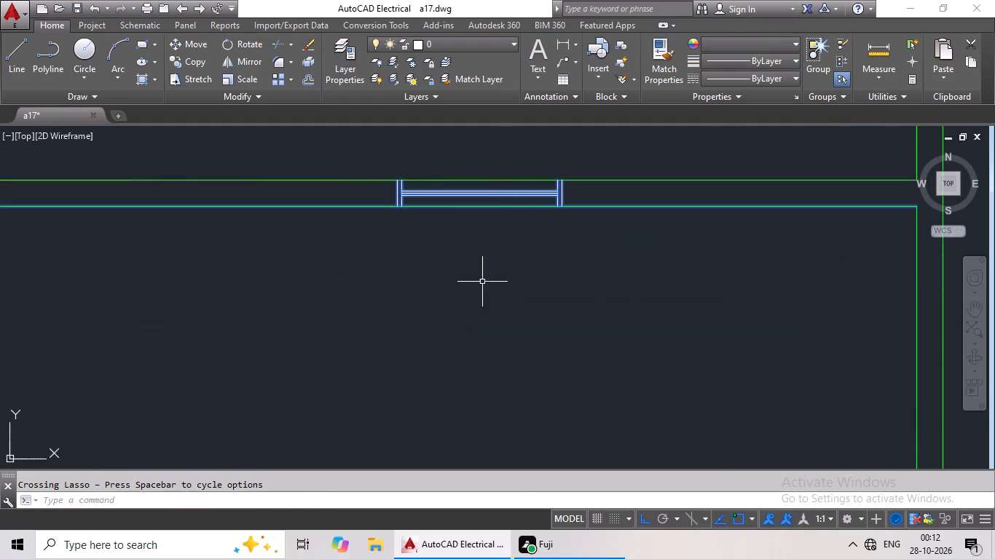
middle_drag(482, 281, 534, 194)
scroll(534, 194, down, 2)
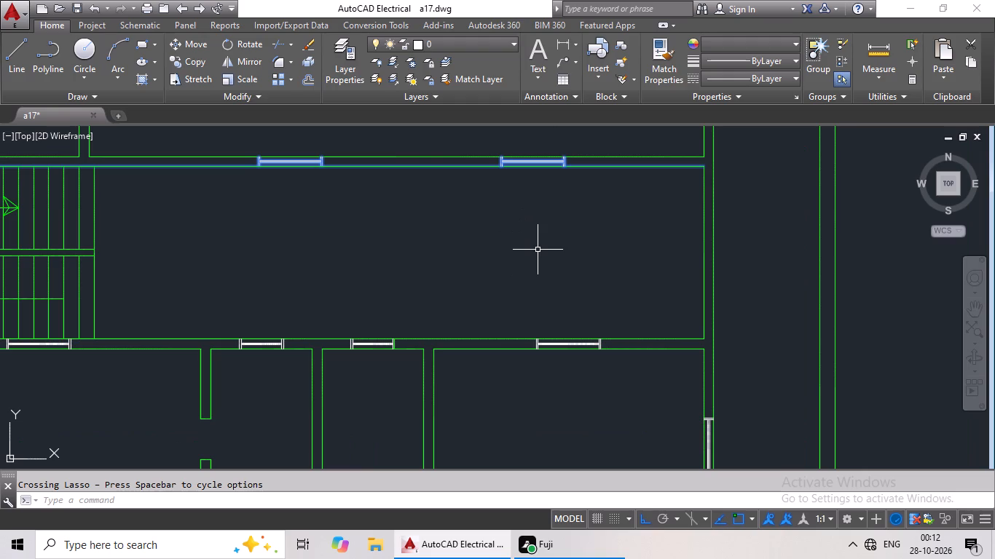
scroll(619, 352, up, 3)
middle_drag(576, 327, 631, 286)
scroll(636, 285, up, 1)
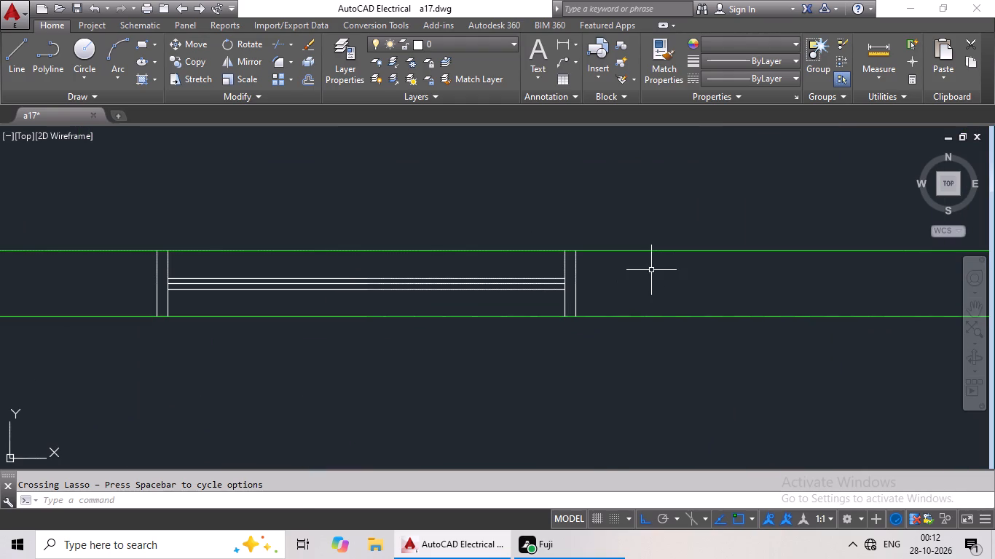
drag(653, 269, 135, 306)
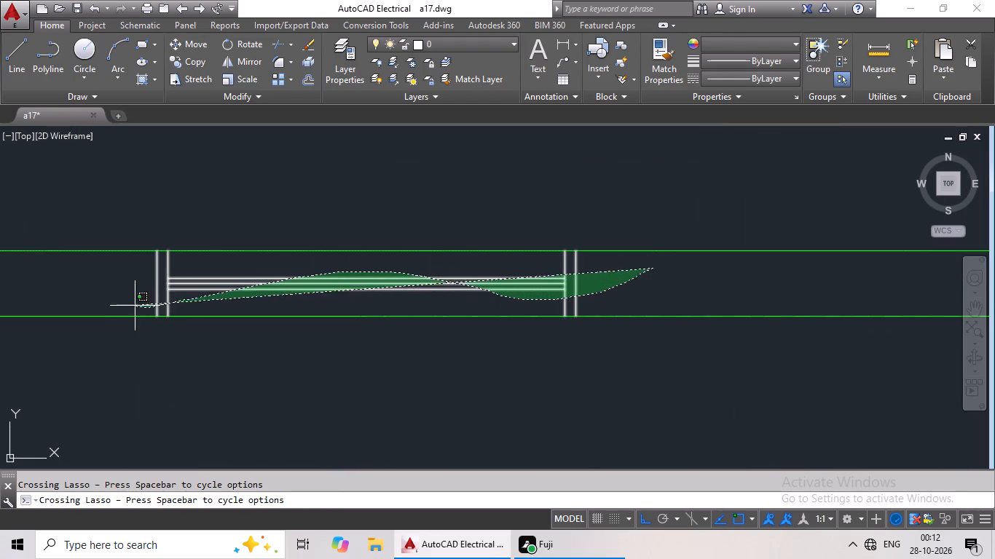
drag(135, 306, 126, 296)
scroll(243, 306, down, 2)
middle_drag(245, 322, 510, 279)
scroll(412, 309, down, 1)
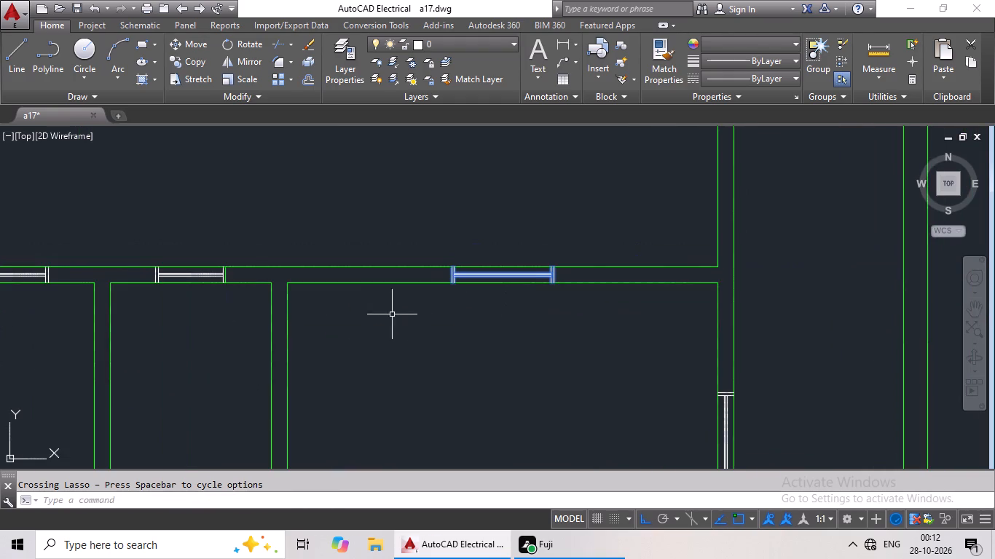
Add the two small windows in the horizontal wall along the lower side of the staircase hall to the selection.
middle_drag(332, 314, 509, 278)
scroll(405, 240, up, 3)
drag(465, 206, 420, 230)
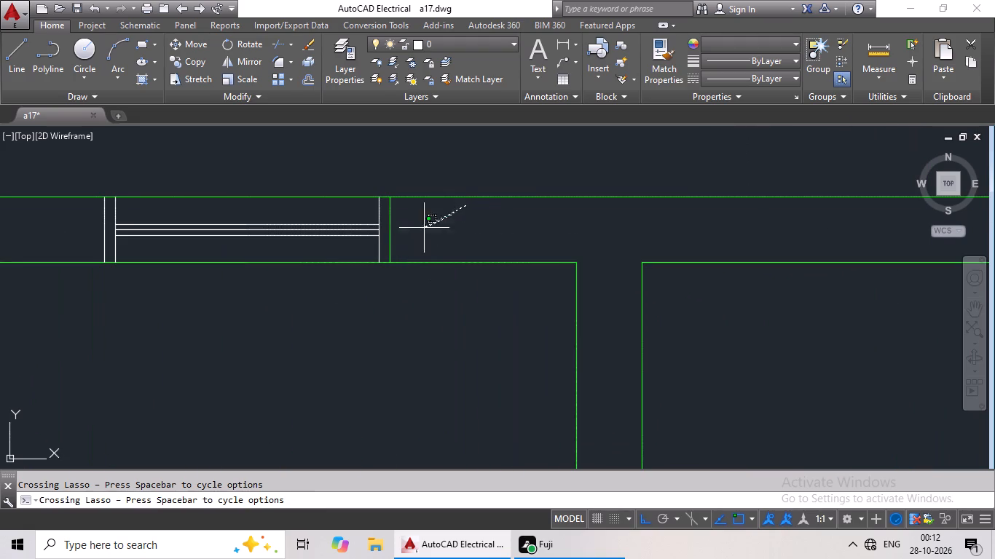
drag(420, 230, 83, 236)
scroll(371, 277, down, 3)
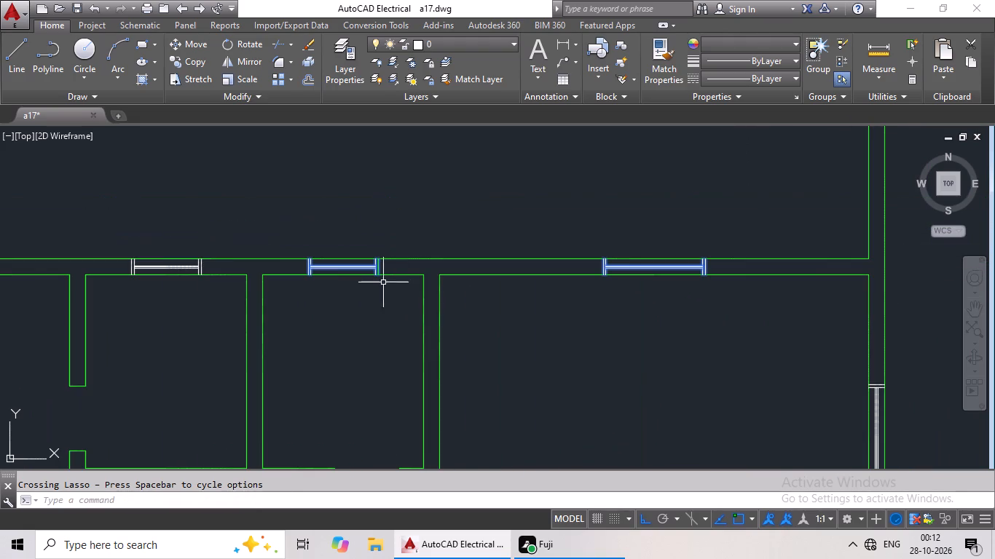
middle_drag(223, 269, 376, 279)
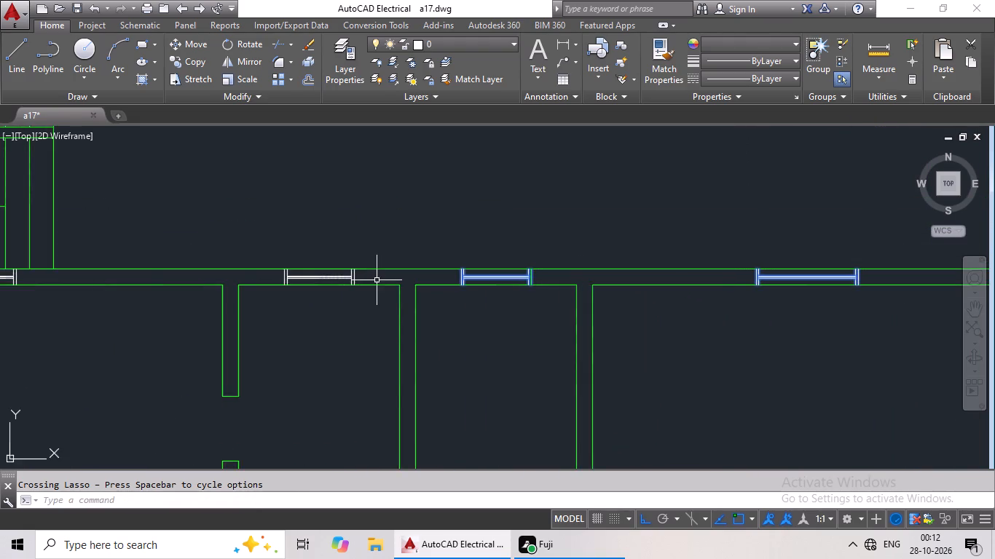
scroll(377, 280, up, 2)
middle_drag(379, 278, 581, 265)
drag(583, 262, 425, 261)
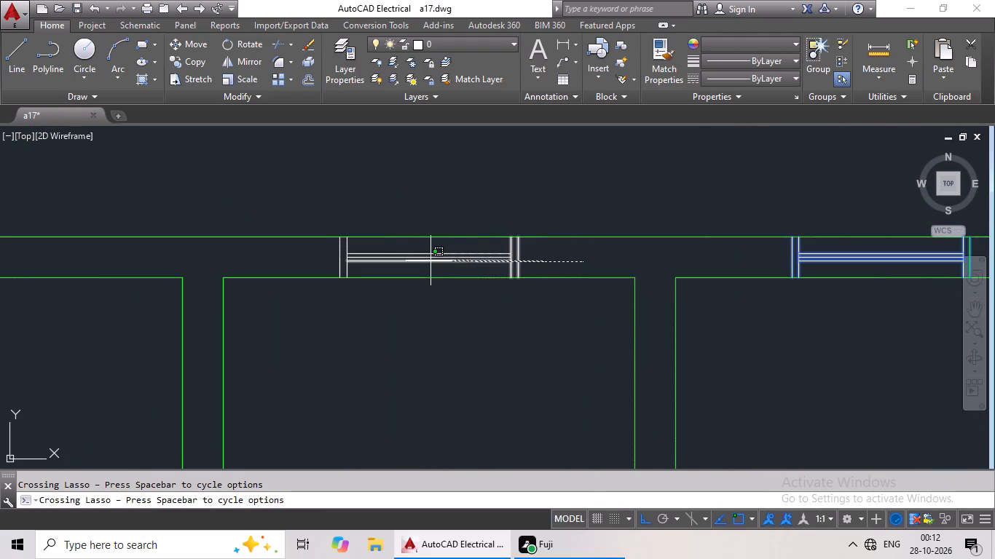
drag(425, 261, 294, 250)
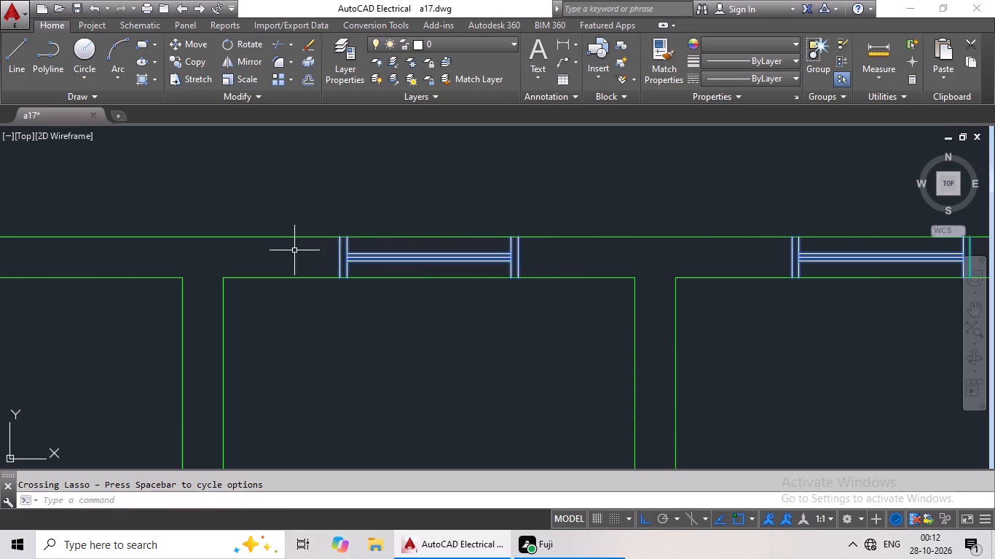
Add the window in the horizontal wall directly below the staircase to the selection.
middle_drag(311, 279, 692, 245)
middle_drag(277, 286, 719, 288)
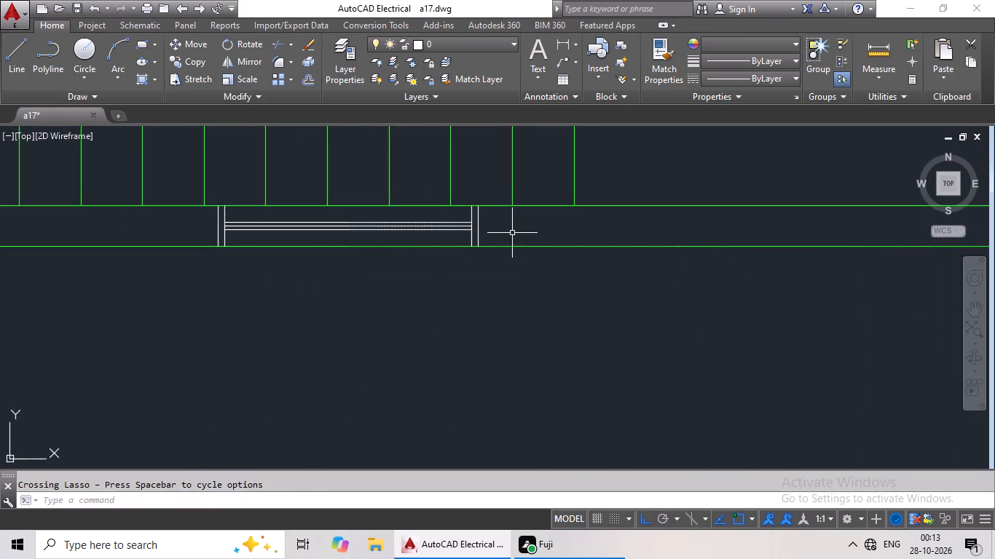
drag(506, 223, 242, 237)
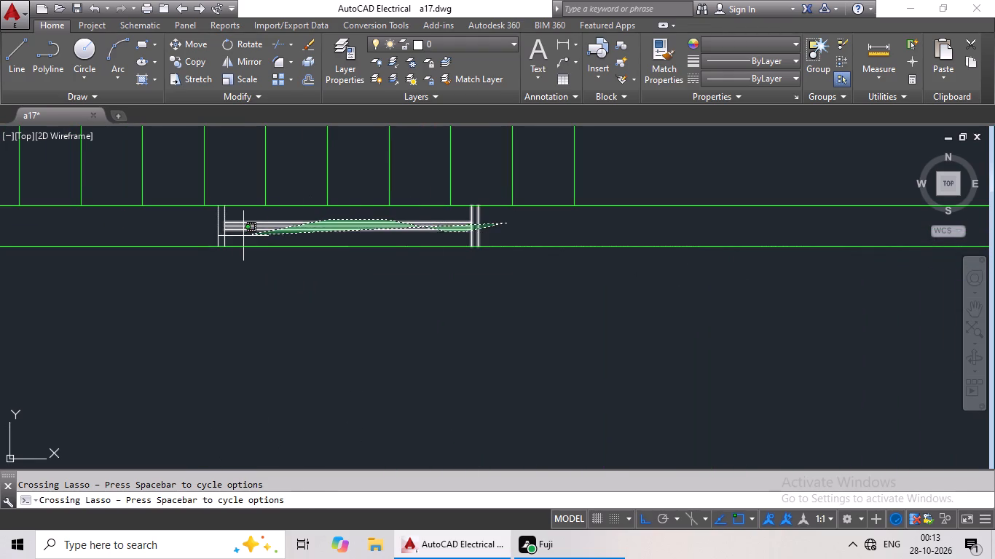
drag(242, 237, 202, 229)
Add the left exterior wall's window in the room directly below the staircase to the selection.
scroll(353, 269, down, 4)
middle_drag(369, 283, 371, 283)
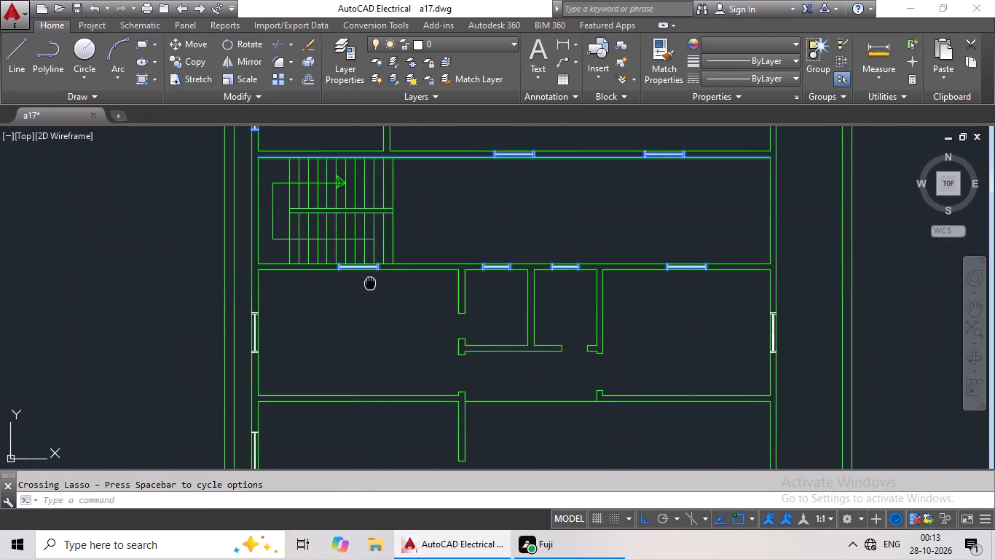
middle_drag(371, 283, 509, 186)
scroll(393, 254, up, 3)
middle_drag(412, 207, 392, 261)
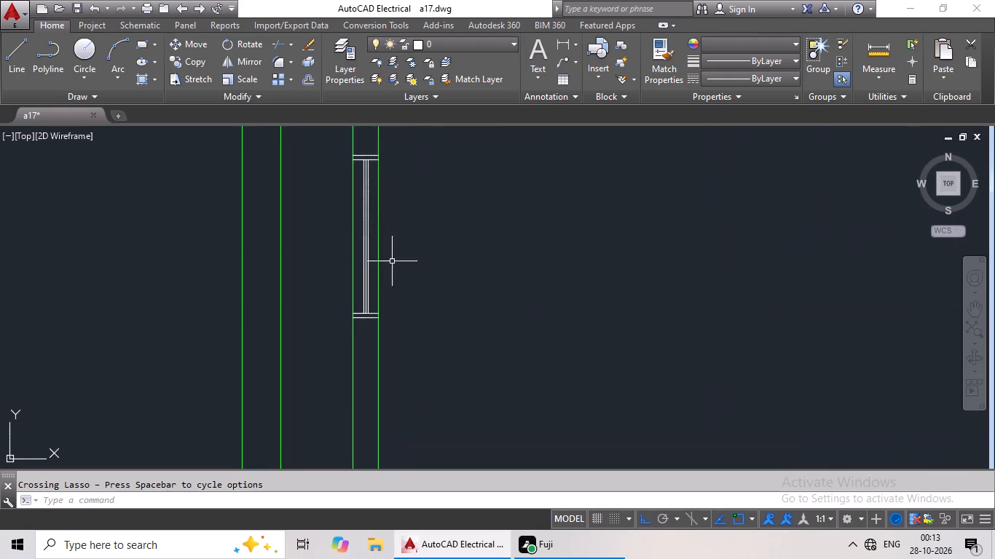
drag(372, 137, 361, 163)
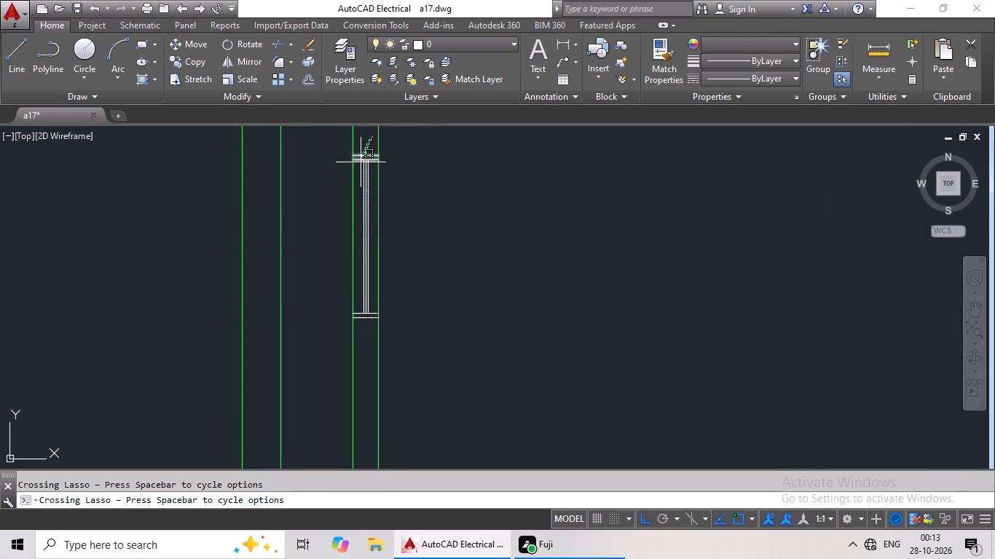
drag(361, 163, 362, 349)
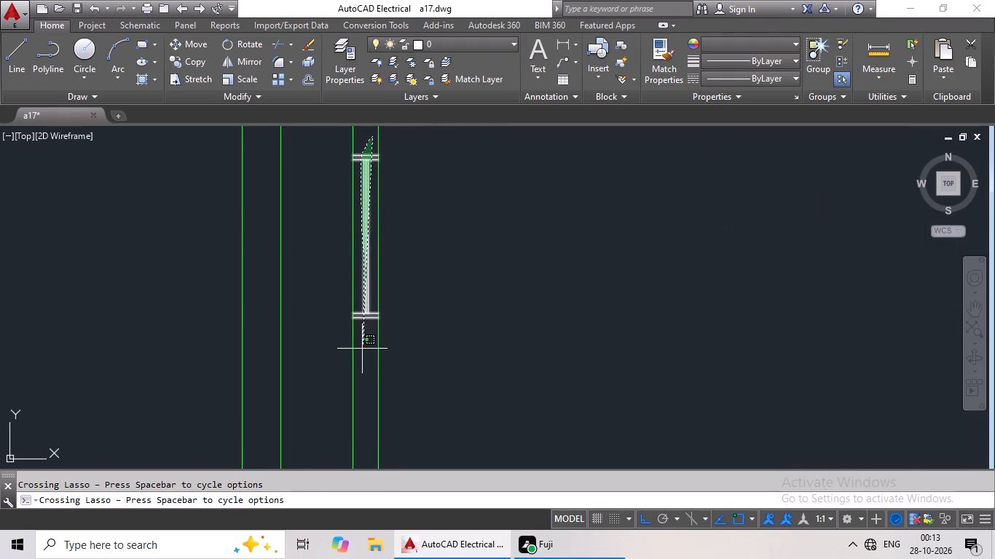
drag(362, 349, 367, 359)
Add the right exterior wall's window in the row of rooms just below the staircase hall to the selection.
scroll(534, 308, down, 3)
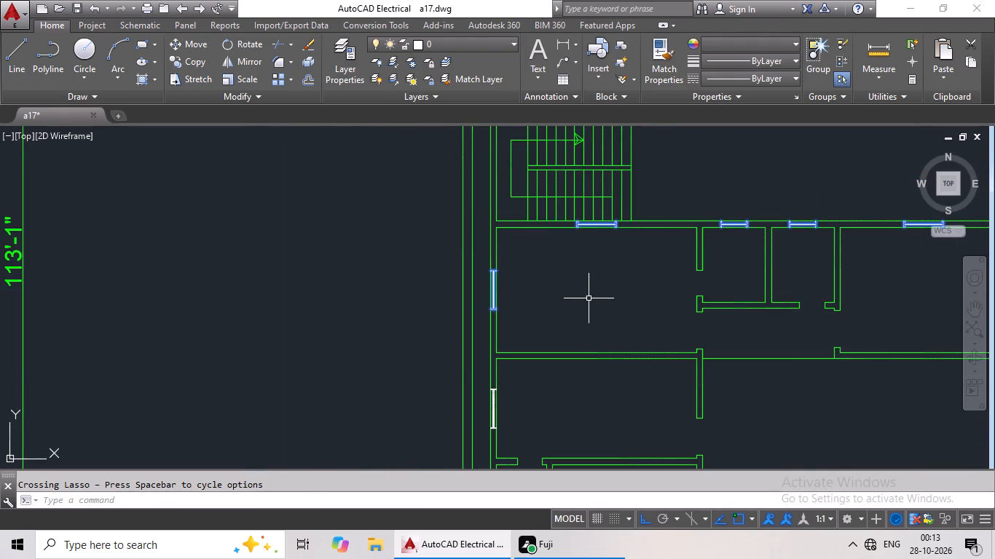
middle_drag(558, 258, 428, 213)
scroll(524, 251, down, 1)
middle_drag(585, 253, 428, 242)
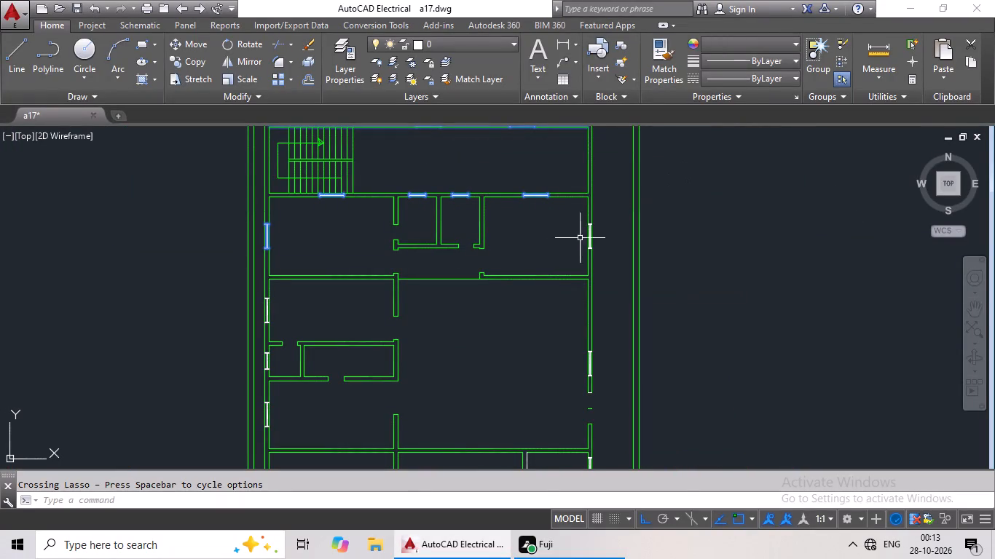
scroll(589, 234, up, 5)
middle_drag(557, 270, 390, 379)
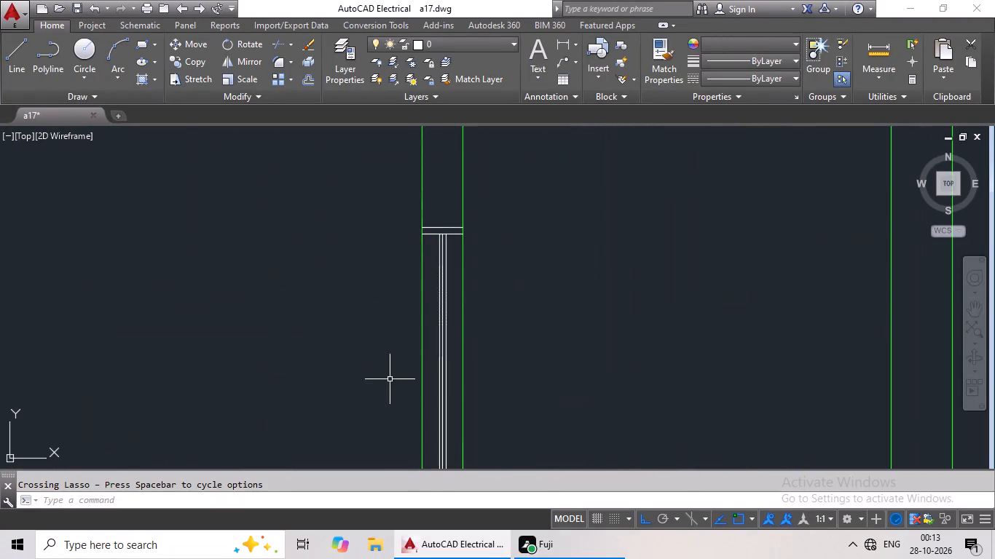
middle_drag(453, 289, 484, 206)
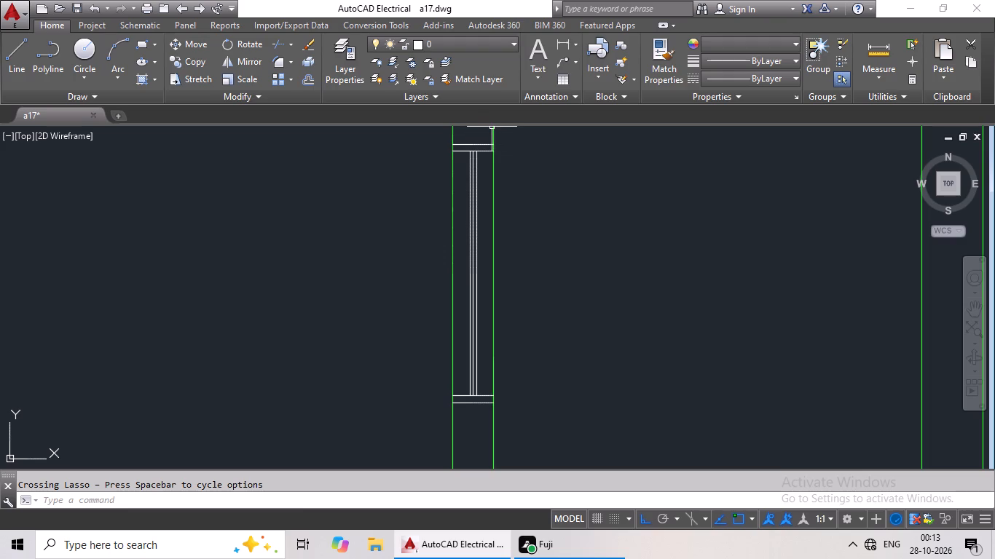
drag(484, 128, 465, 210)
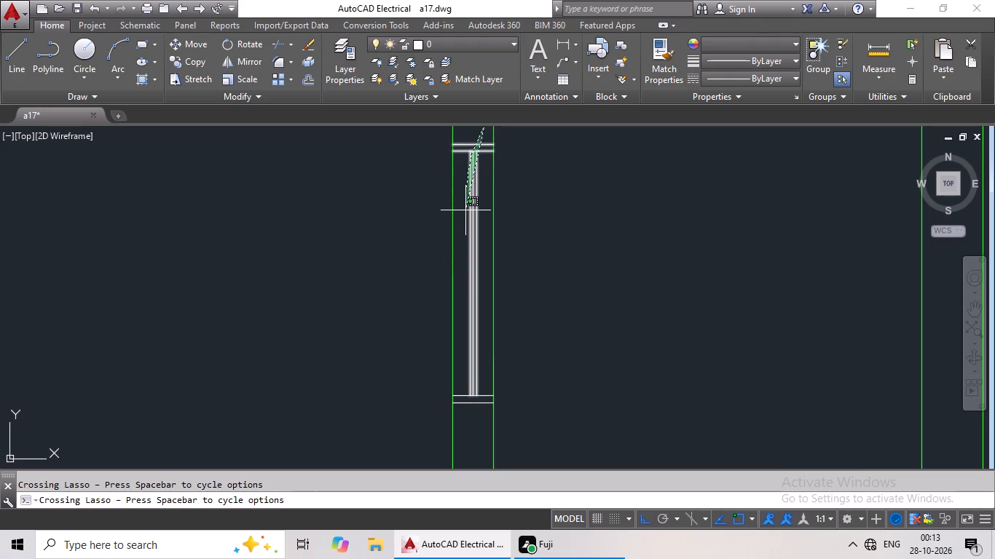
drag(465, 210, 478, 413)
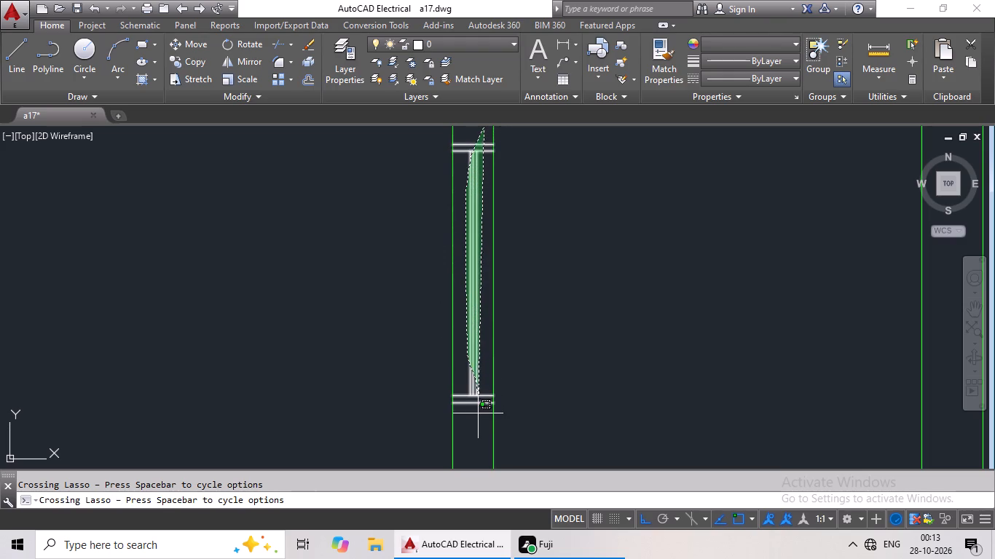
drag(478, 413, 466, 438)
Add the left exterior wall's window in the second room below the staircase to the selection.
scroll(516, 393, down, 4)
middle_drag(460, 386, 672, 150)
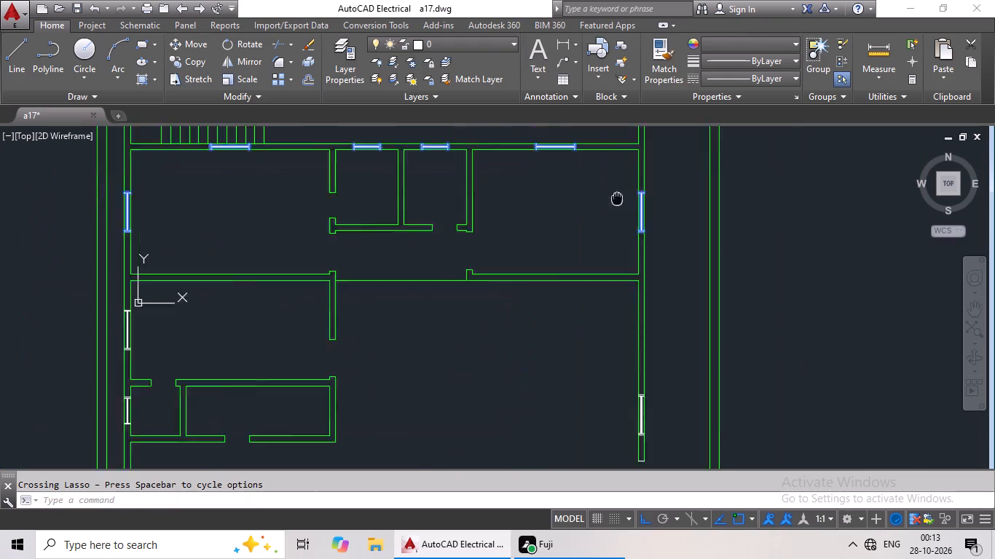
middle_drag(523, 216, 597, 203)
scroll(289, 218, up, 4)
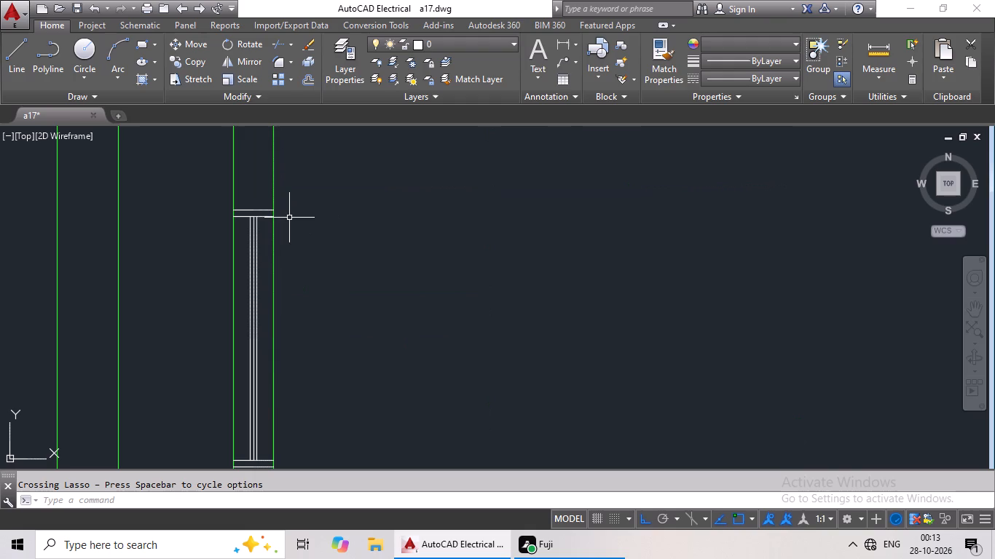
middle_drag(267, 185, 287, 136)
drag(287, 136, 275, 153)
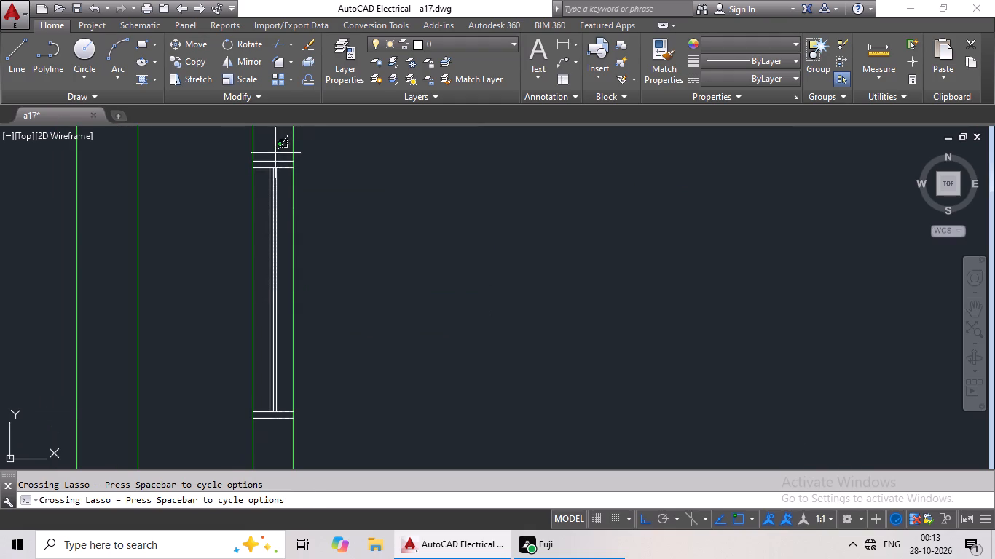
drag(275, 153, 264, 408)
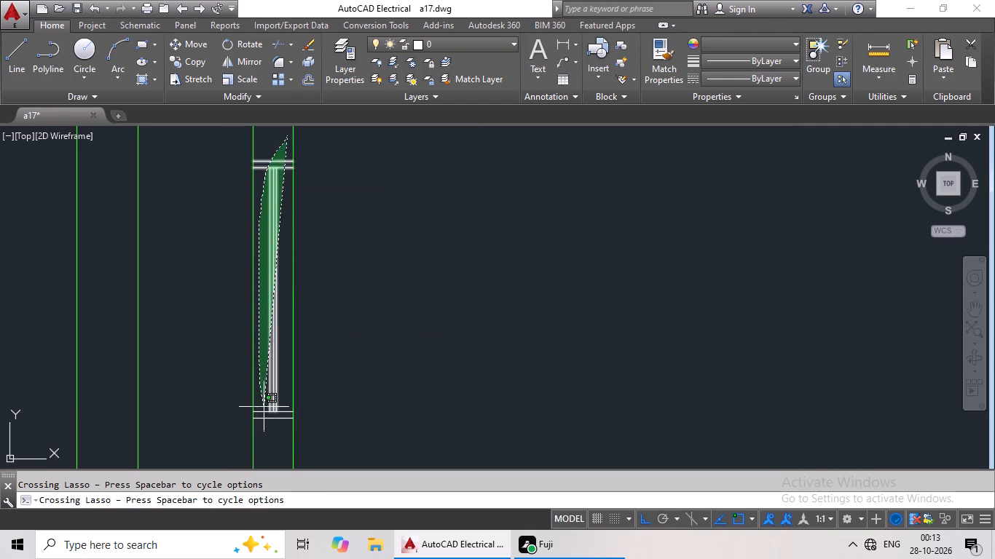
drag(264, 408, 280, 443)
Add the right exterior wall's window in the large hall, just above the wall opening, to the selection.
scroll(465, 372, down, 3)
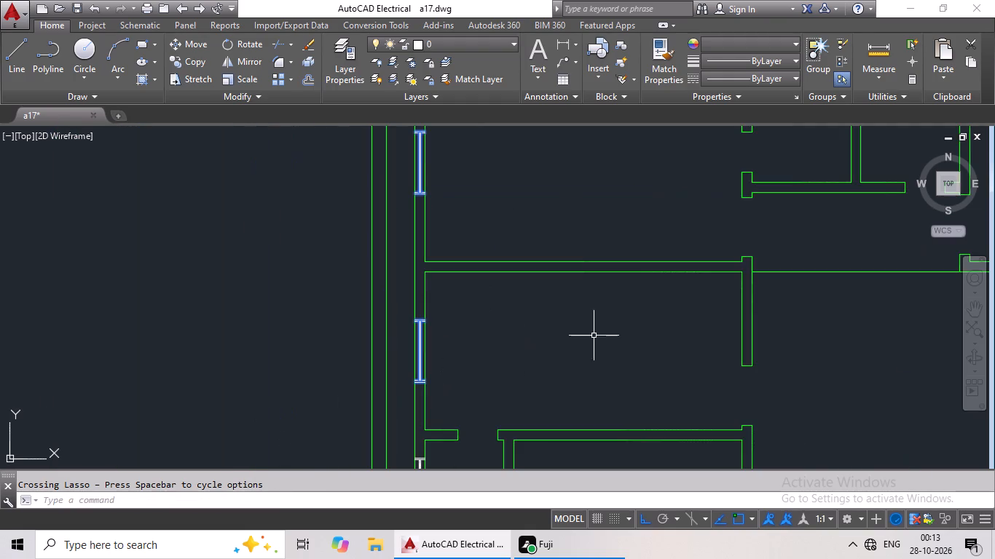
middle_drag(608, 328, 439, 328)
scroll(621, 262, down, 1)
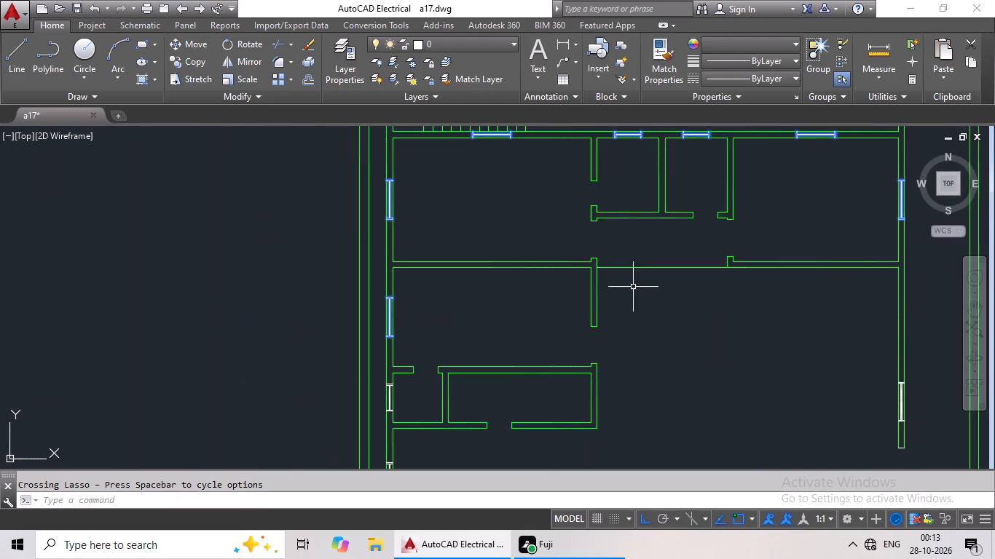
scroll(651, 296, down, 2)
middle_drag(681, 317, 561, 268)
scroll(631, 277, up, 3)
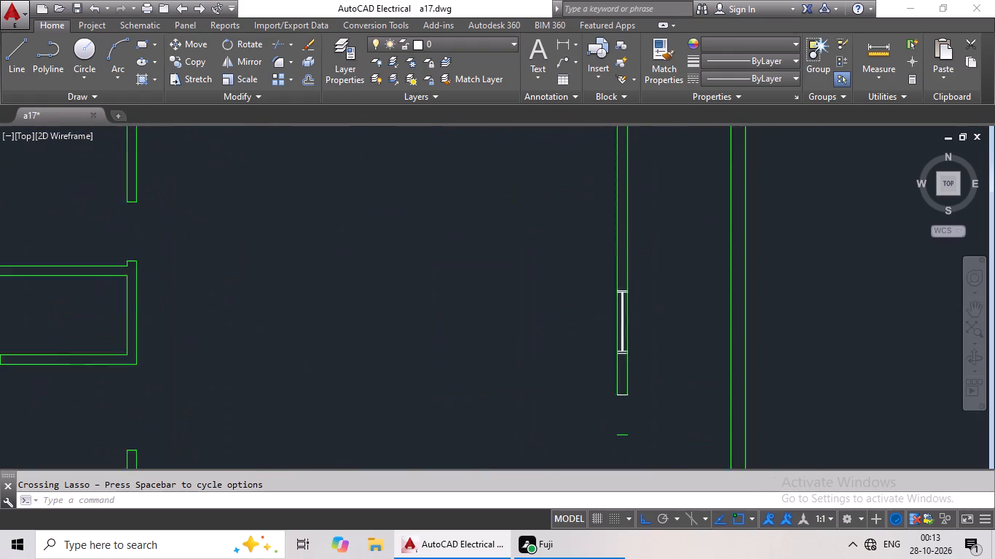
scroll(631, 277, up, 4)
middle_drag(619, 298, 629, 116)
scroll(631, 116, down, 1)
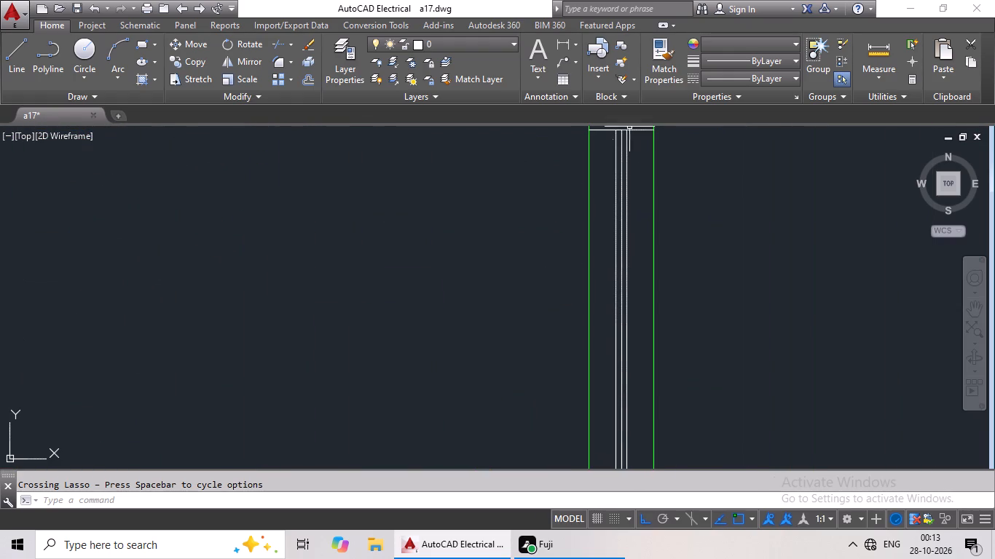
scroll(608, 186, down, 1)
drag(627, 135, 610, 159)
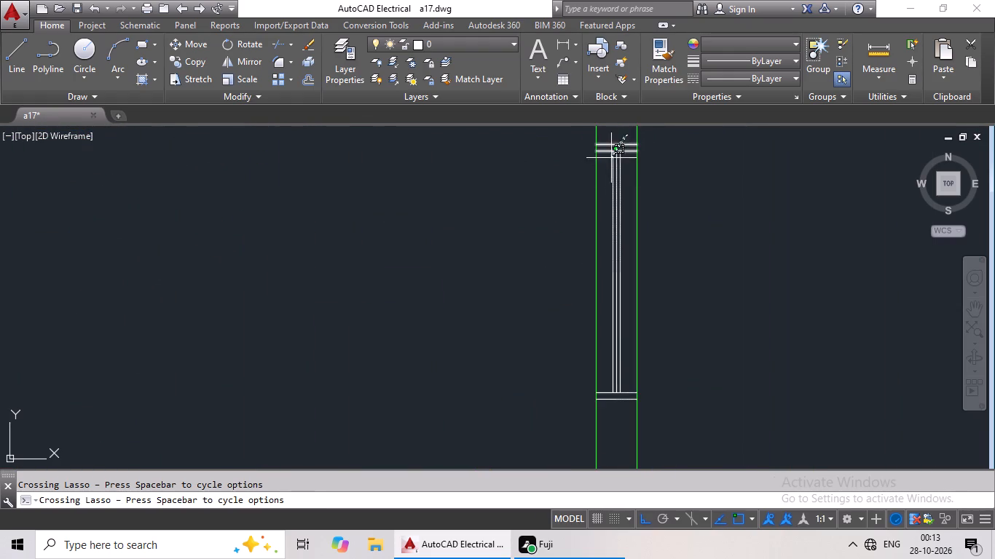
drag(610, 159, 607, 415)
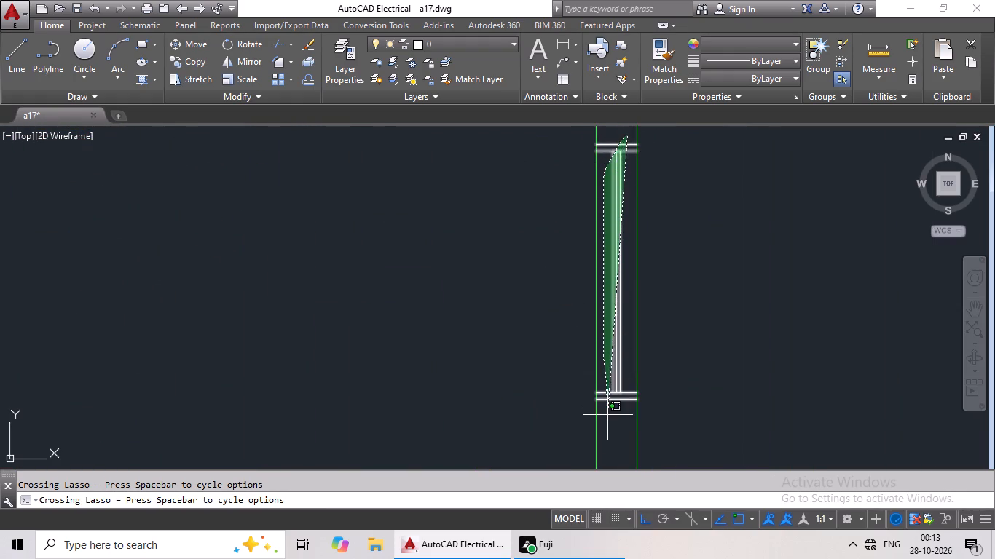
drag(607, 415, 632, 415)
Add the left exterior wall's small window in the small room below the second room under the staircase to the selection.
scroll(562, 418, down, 3)
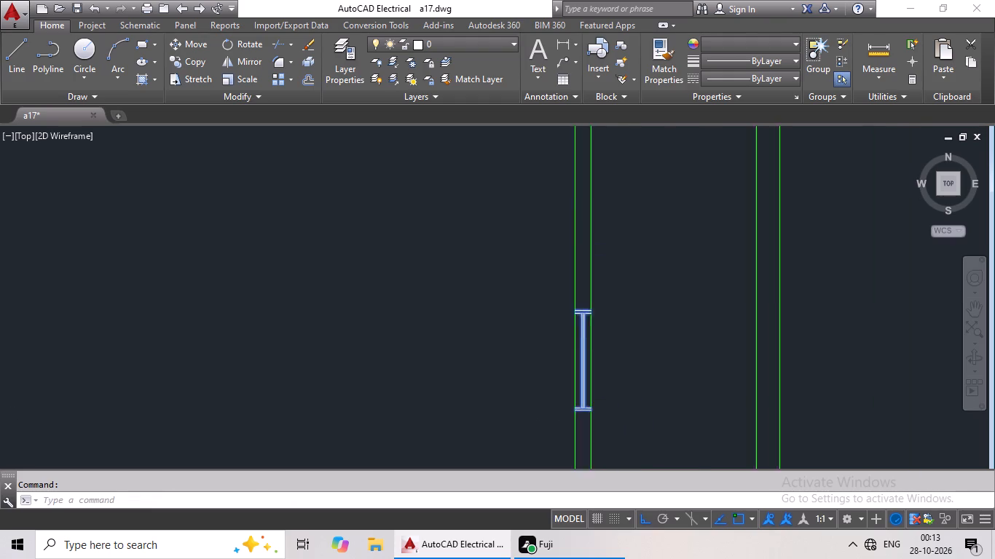
middle_drag(466, 397, 783, 252)
middle_drag(474, 309, 685, 300)
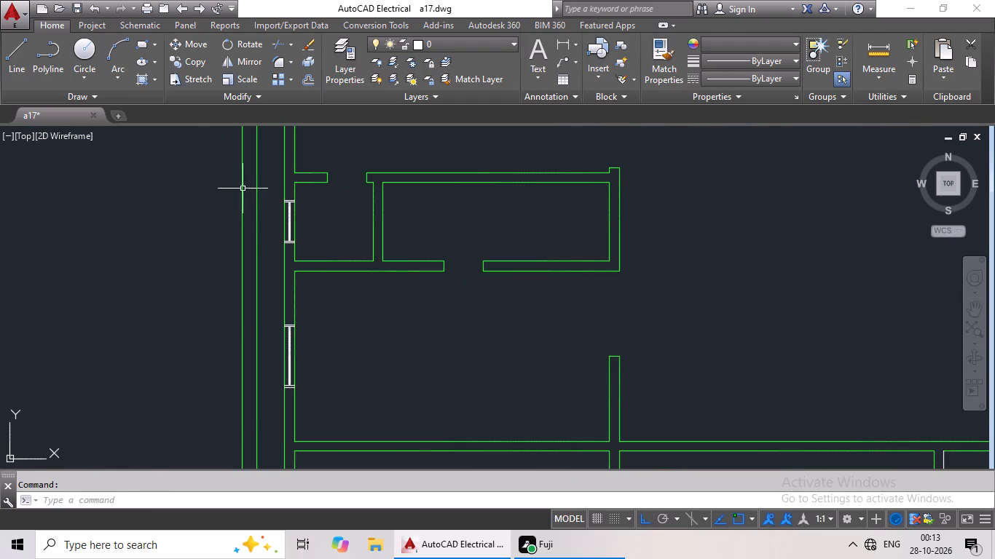
scroll(287, 199, up, 3)
drag(299, 185, 296, 198)
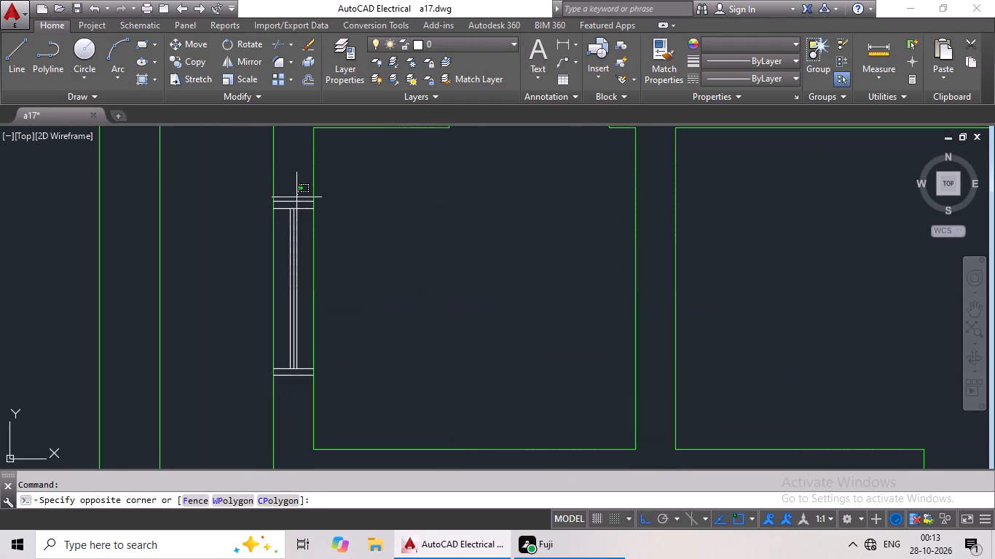
drag(296, 198, 295, 384)
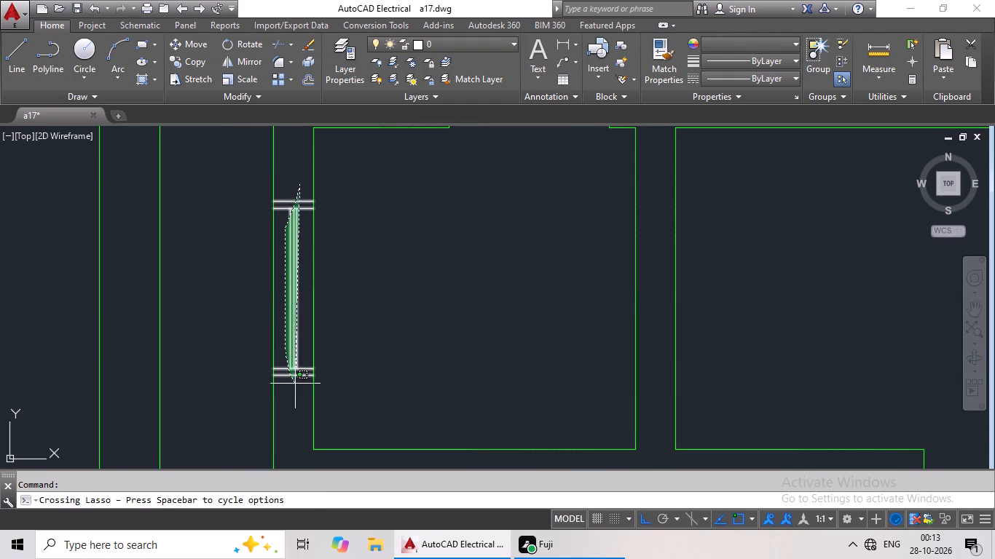
drag(295, 384, 299, 389)
Add the left exterior wall's window in the room directly below the small rooms to the selection.
scroll(375, 353, down, 2)
middle_drag(377, 352, 473, 128)
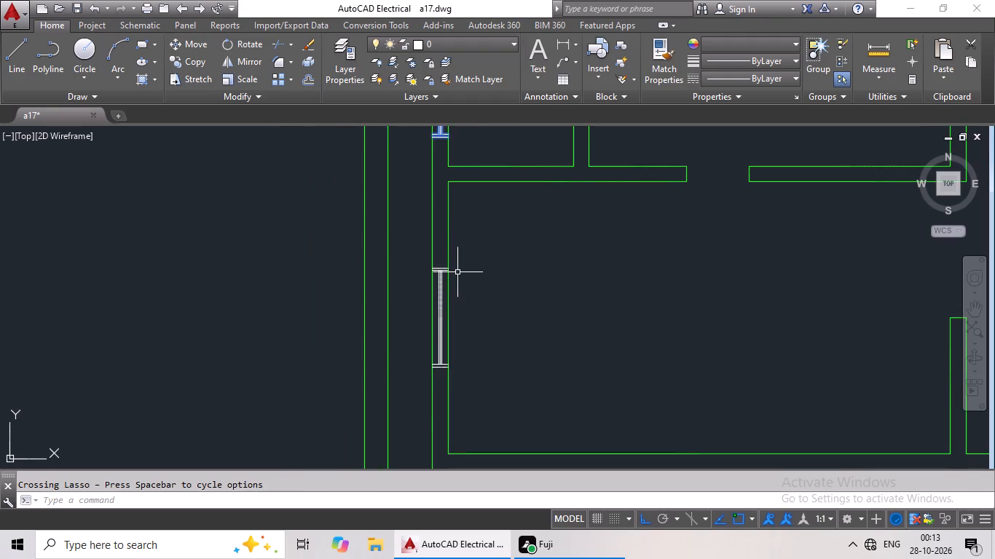
scroll(454, 273, up, 1)
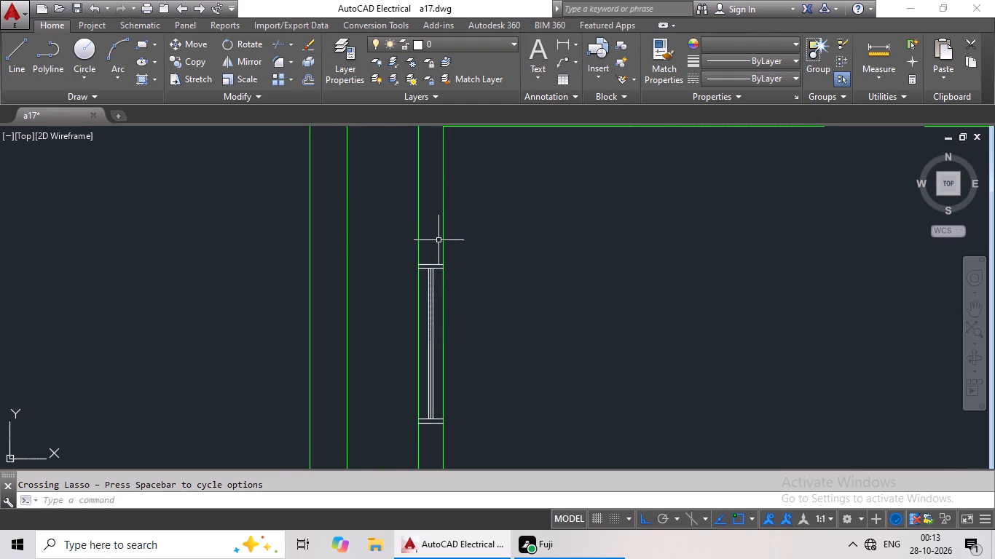
drag(430, 245, 423, 263)
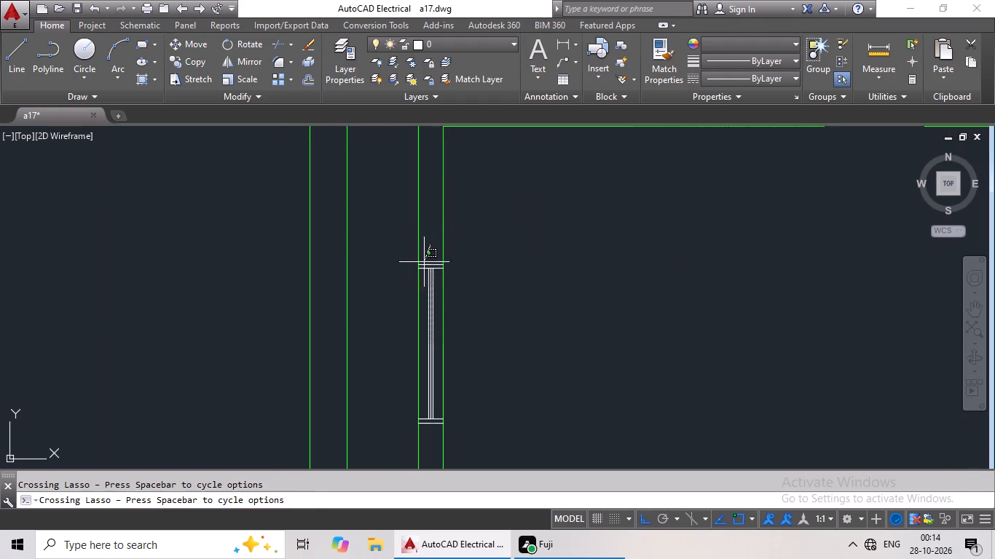
drag(423, 263, 433, 362)
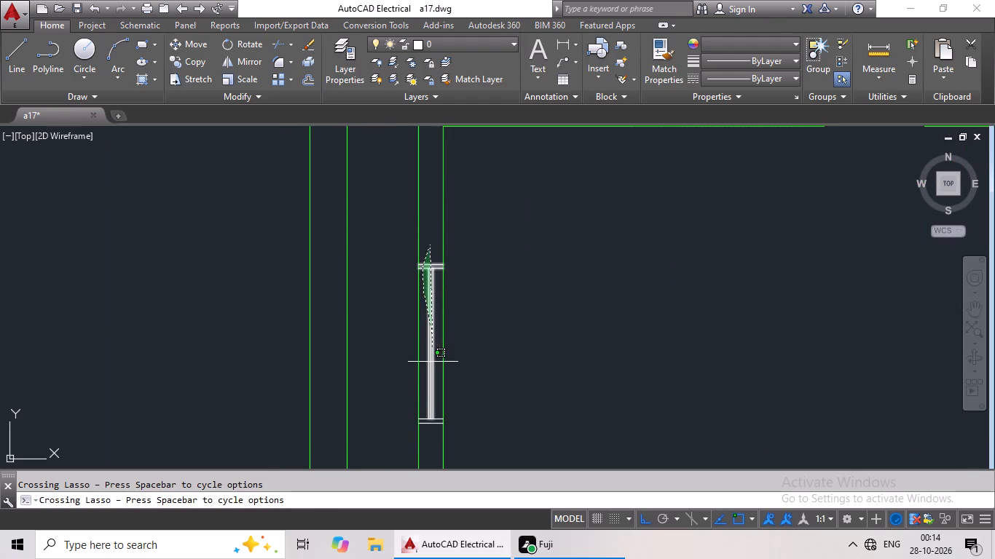
drag(433, 362, 428, 454)
Add the window in the vertical partition between the left and middle rooms of the next row down to the selection.
scroll(457, 409, down, 4)
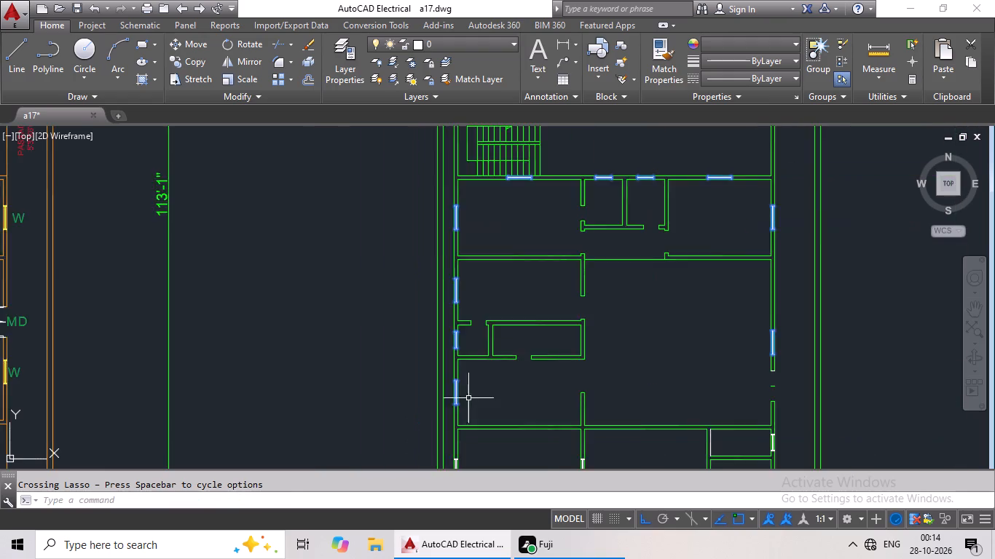
scroll(521, 382, down, 1)
middle_drag(521, 382, 558, 249)
middle_drag(600, 263, 515, 285)
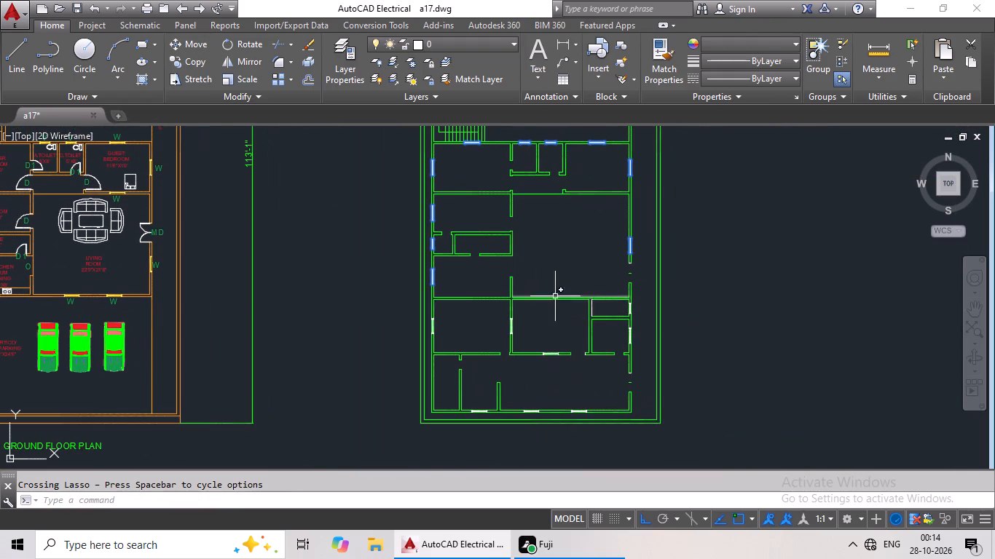
scroll(519, 324, up, 3)
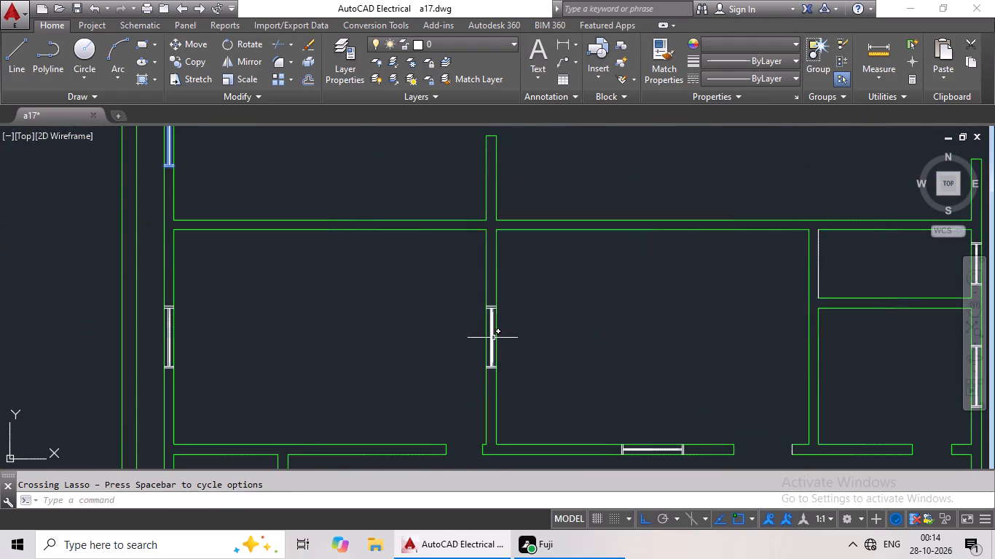
scroll(492, 338, up, 3)
scroll(485, 142, down, 1)
drag(485, 153, 482, 373)
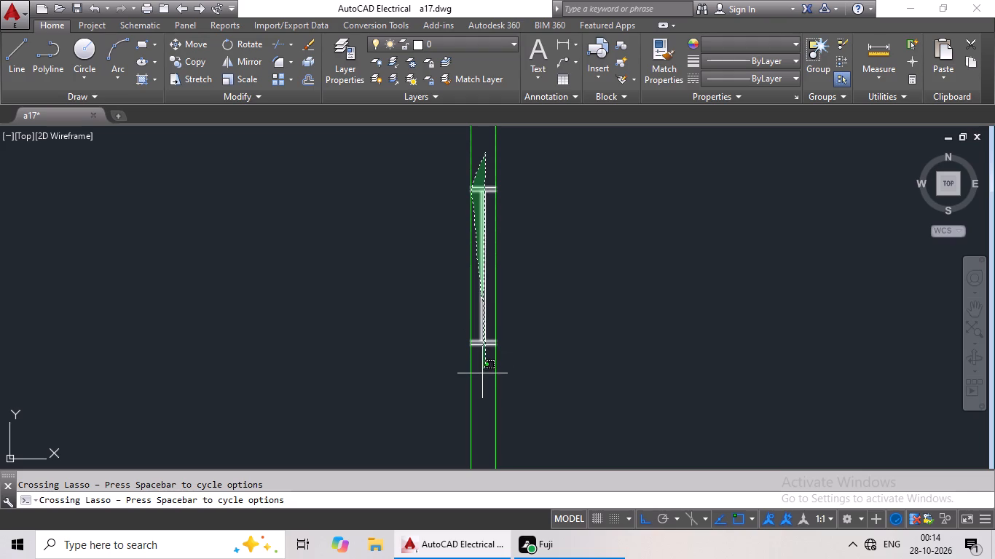
drag(482, 373, 482, 375)
Add the right exterior wall's window in the upper of the two small rooms beside the middle room to the selection.
scroll(526, 345, down, 3)
middle_drag(553, 341, 554, 219)
middle_drag(616, 205, 404, 255)
scroll(618, 210, up, 3)
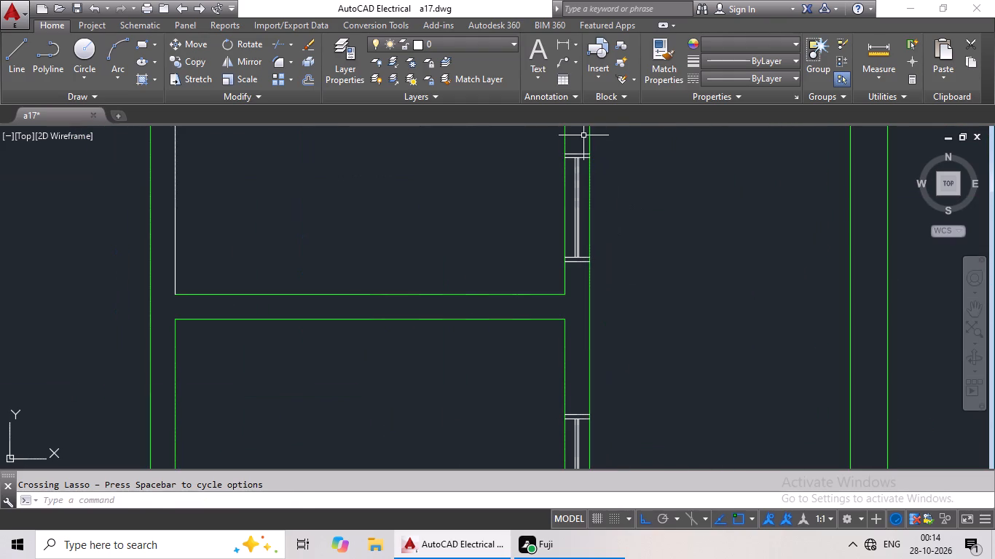
drag(583, 135, 581, 290)
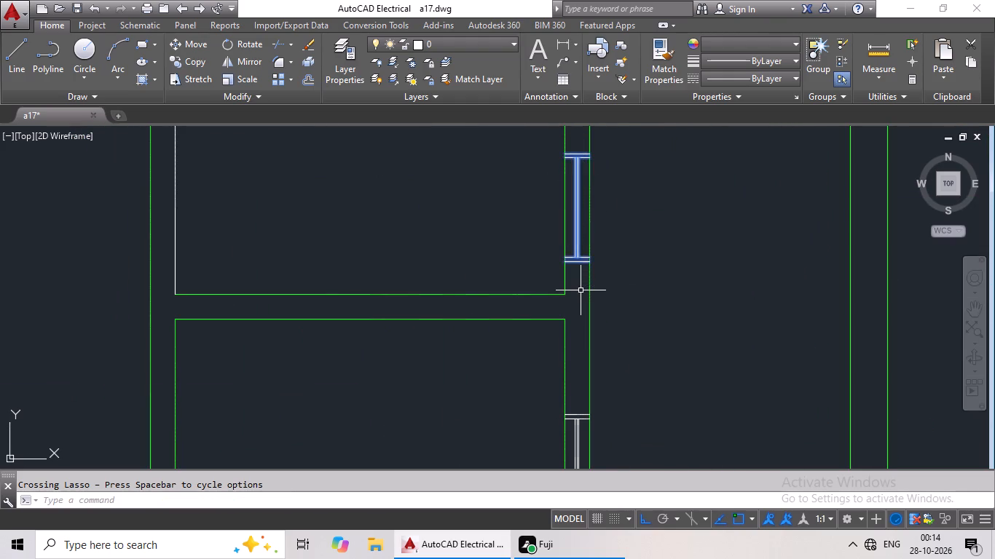
Add the right exterior wall's window in the lower of the two small rooms beside the middle room to the selection.
scroll(582, 289, down, 3)
scroll(518, 298, down, 1)
middle_drag(519, 294, 551, 144)
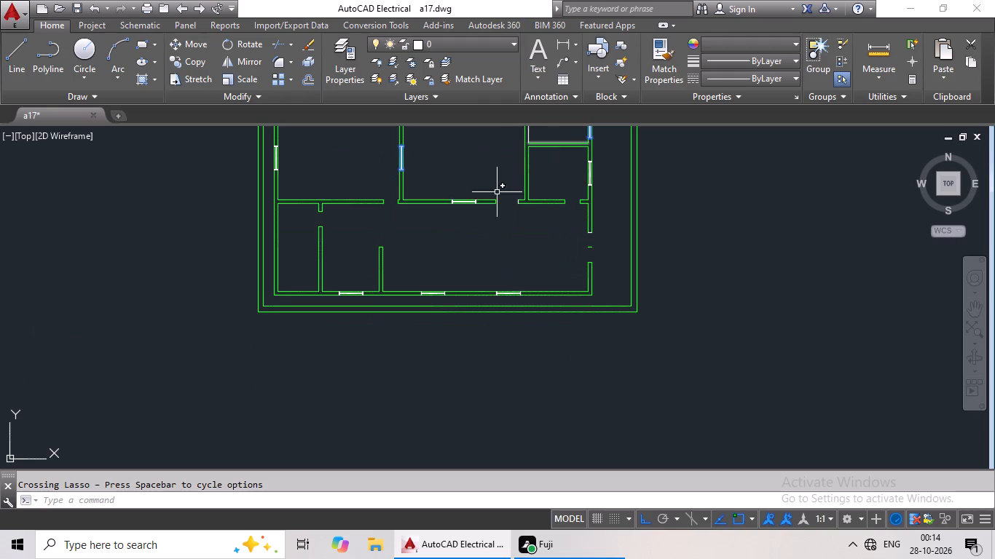
middle_drag(410, 167, 350, 283)
scroll(537, 305, up, 3)
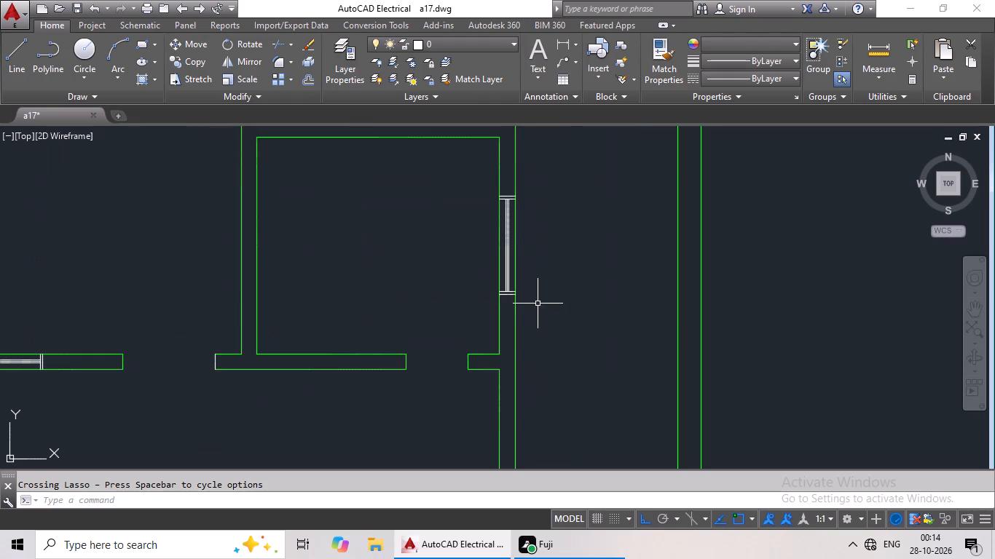
scroll(502, 170, up, 1)
drag(514, 173, 503, 214)
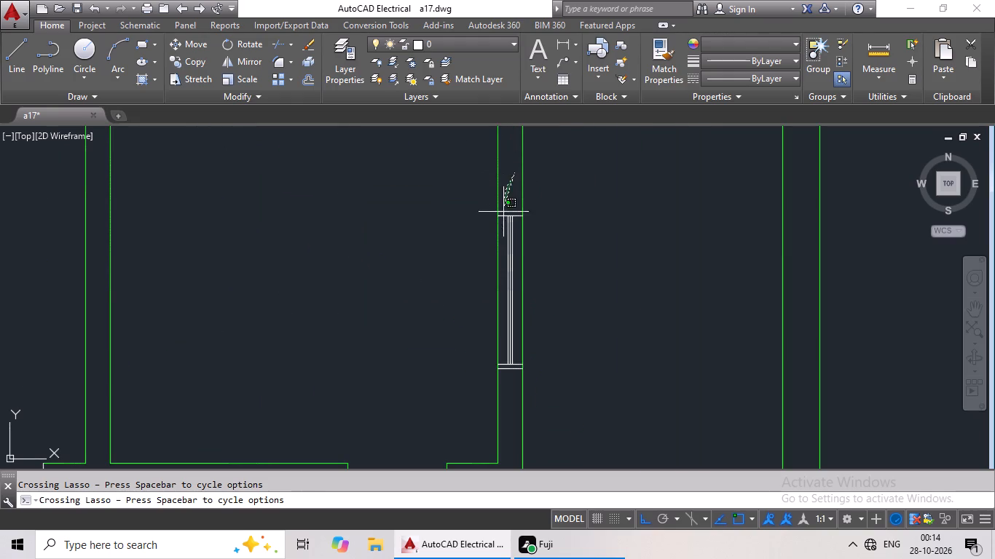
drag(503, 214, 511, 400)
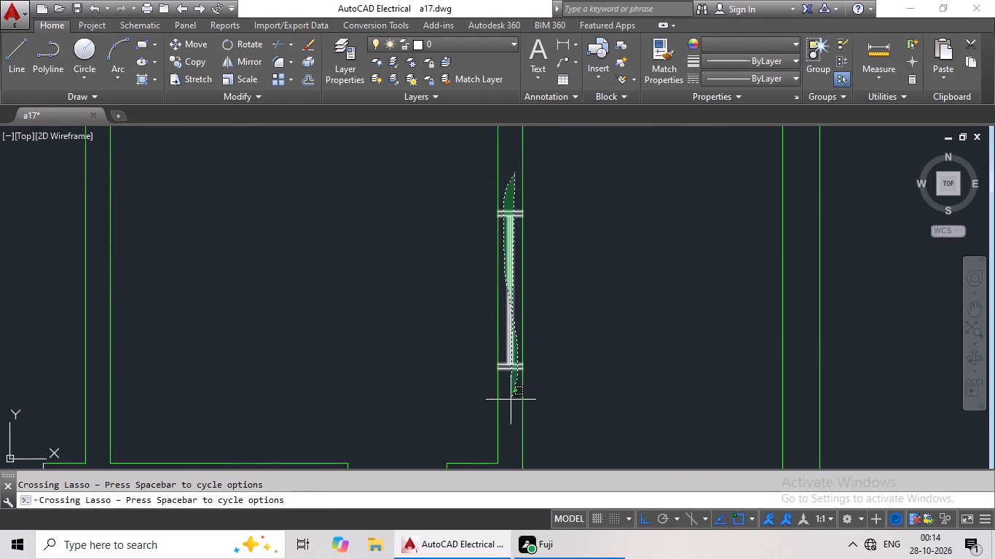
drag(511, 400, 507, 408)
Add the window in the horizontal partition along the middle room's lower edge to the selection.
scroll(465, 372, down, 2)
middle_drag(465, 367, 566, 177)
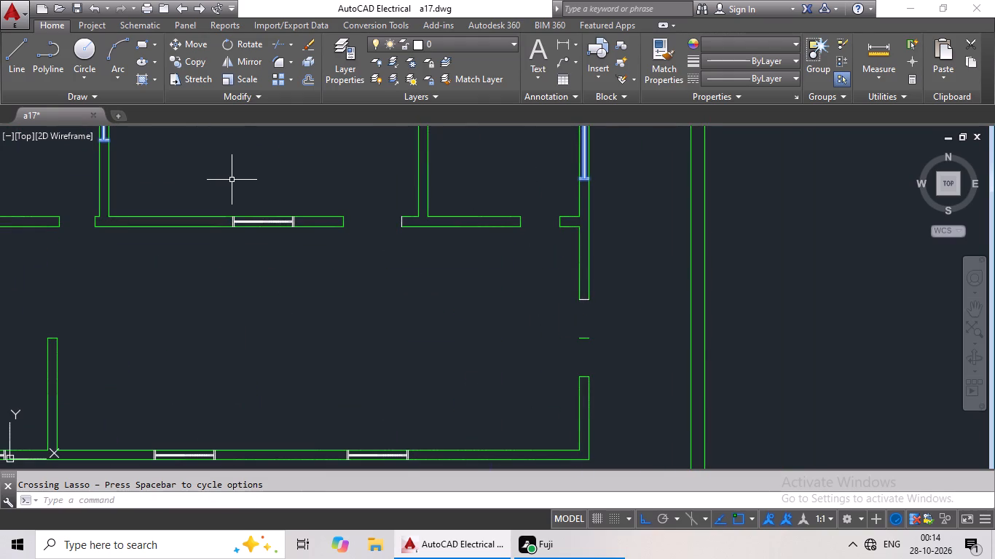
scroll(223, 231, up, 2)
scroll(366, 208, up, 2)
middle_drag(366, 207, 367, 207)
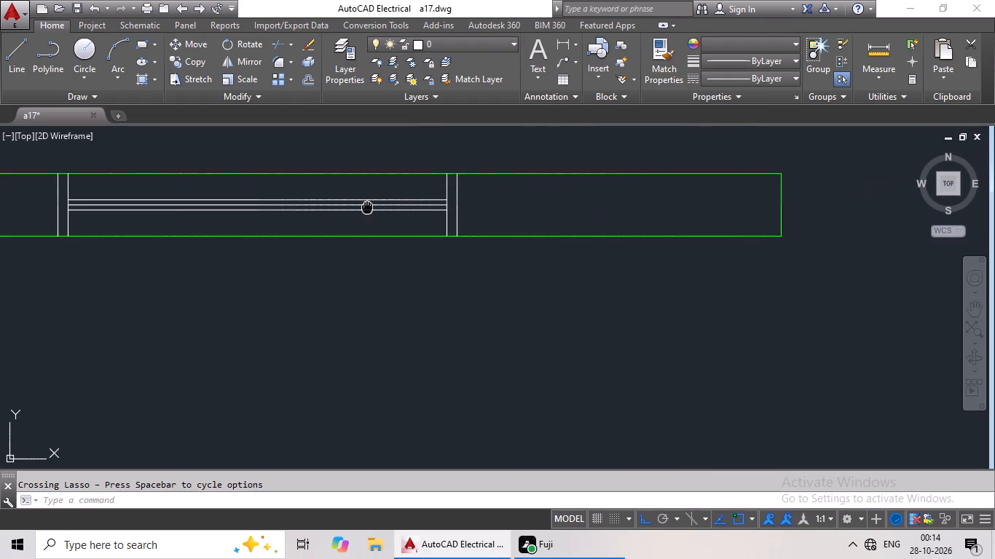
middle_drag(367, 207, 452, 218)
drag(648, 210, 426, 213)
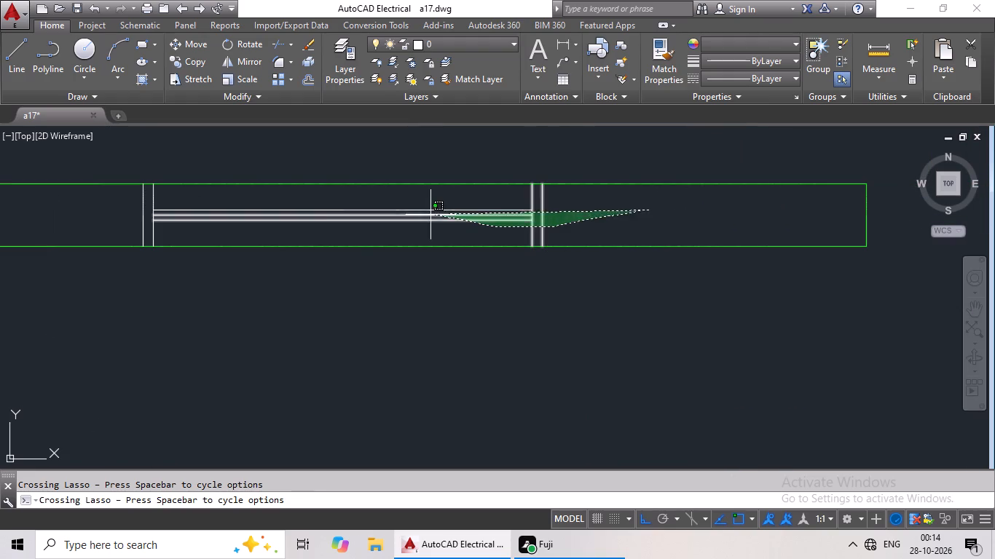
drag(426, 213, 118, 224)
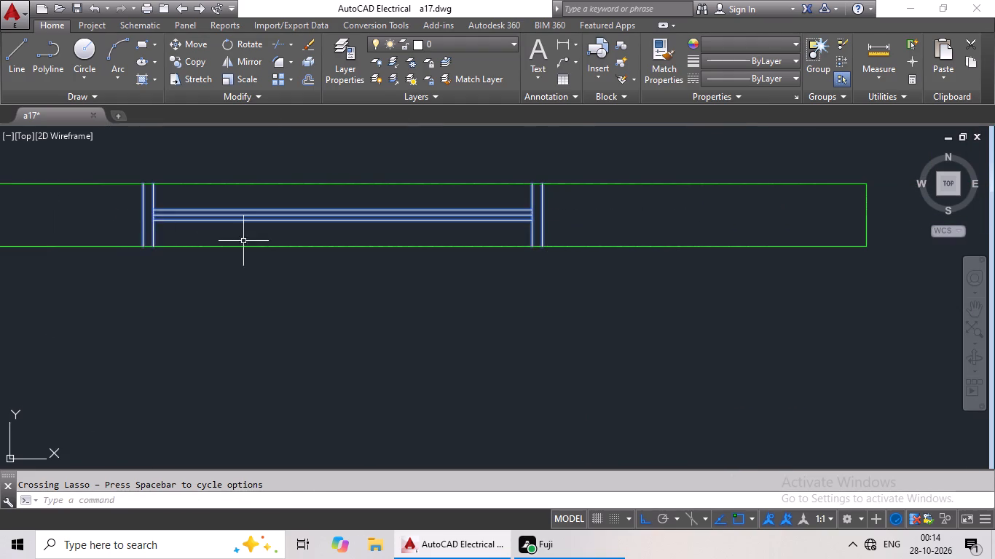
Add the rightmost window of the plan's bottom exterior wall to the selection.
scroll(252, 242, down, 3)
middle_drag(301, 285, 494, 146)
scroll(476, 250, down, 2)
middle_drag(474, 254, 502, 207)
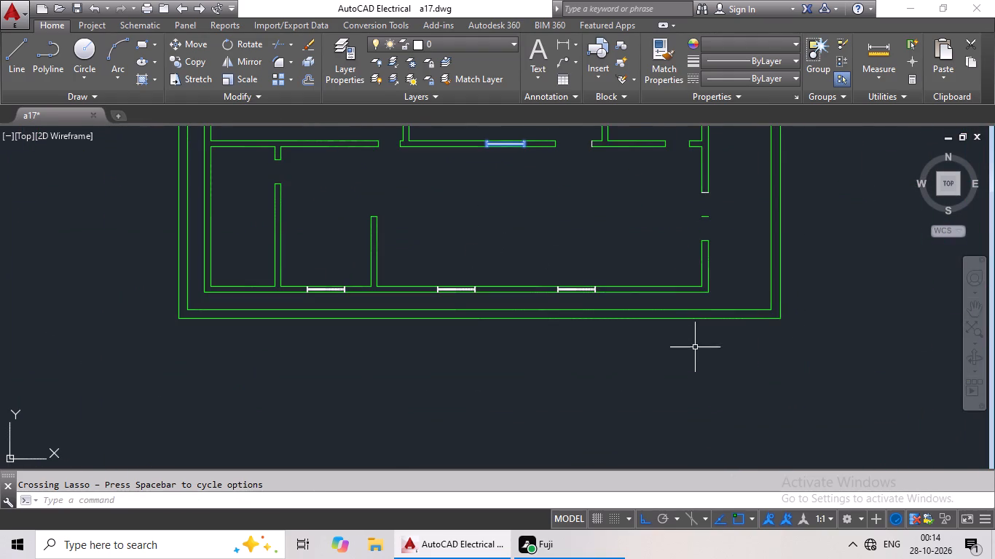
scroll(581, 282, up, 3)
scroll(618, 332, up, 2)
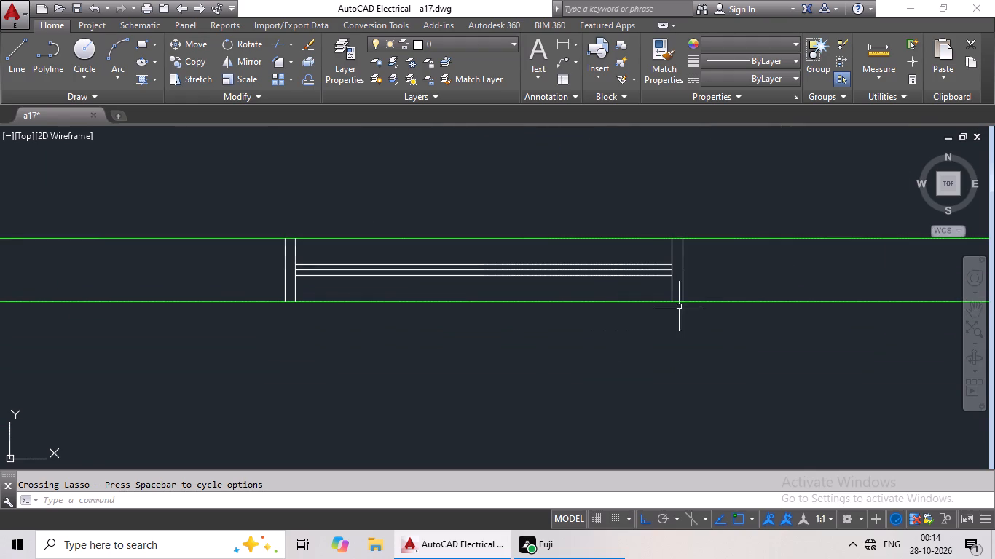
drag(767, 261, 414, 256)
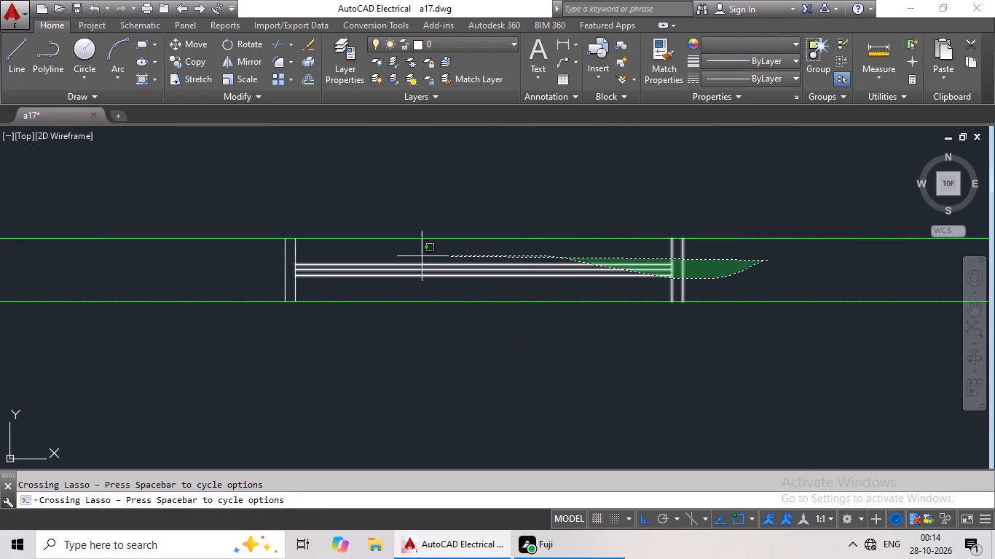
drag(414, 256, 252, 286)
Add the middle window of the plan's bottom exterior wall to the selection.
middle_drag(283, 271, 772, 273)
scroll(581, 288, down, 3)
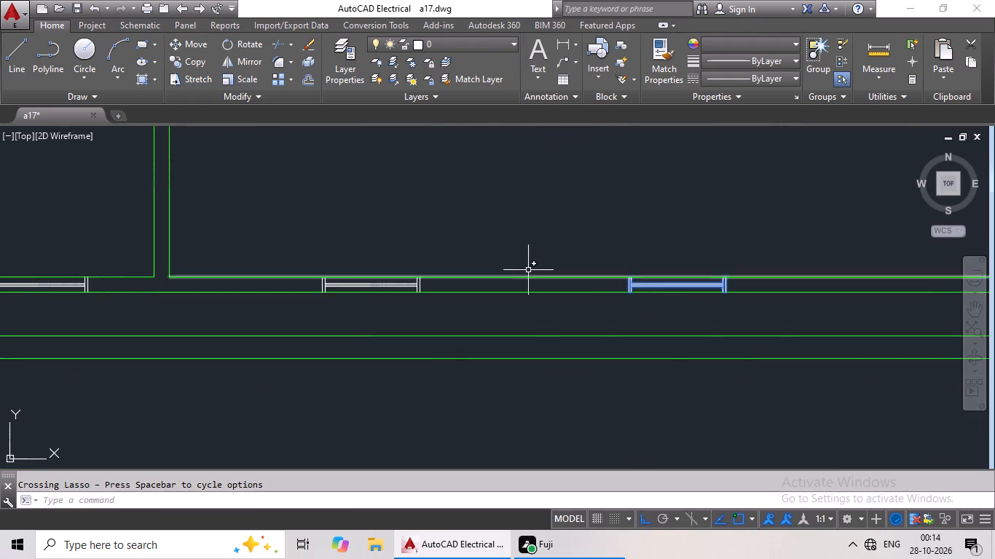
middle_drag(525, 269, 581, 256)
scroll(495, 279, up, 4)
middle_drag(495, 279, 785, 279)
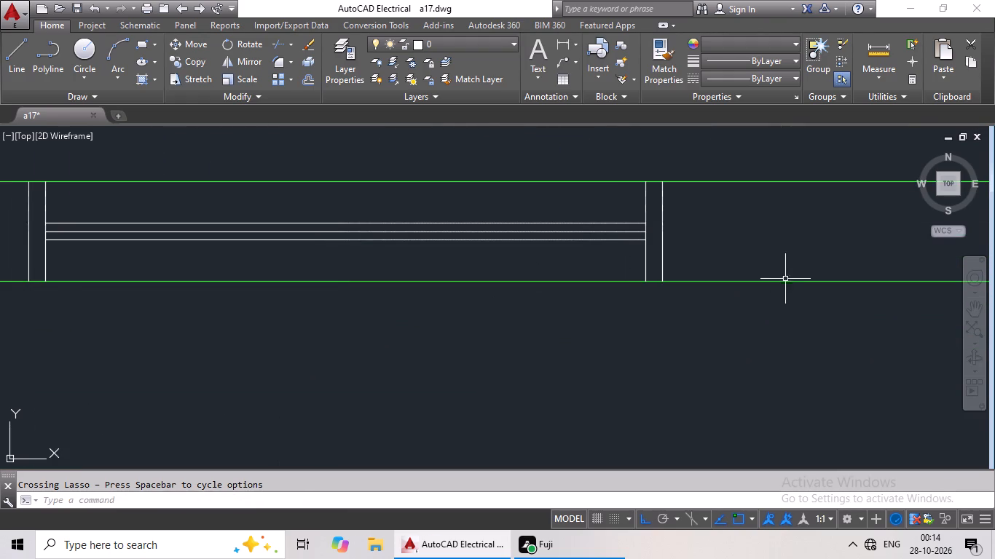
middle_drag(766, 238, 808, 243)
drag(817, 234, 686, 258)
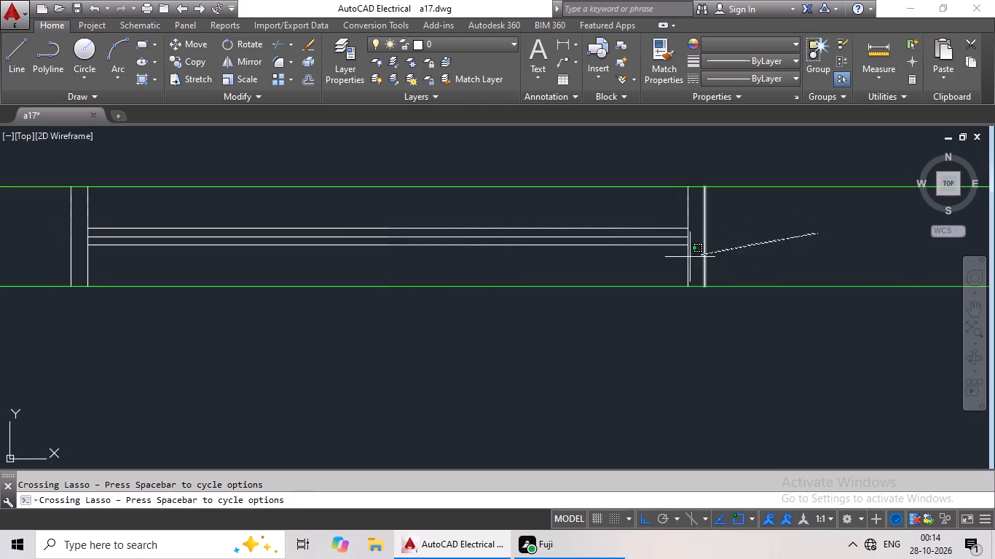
drag(686, 258, 186, 228)
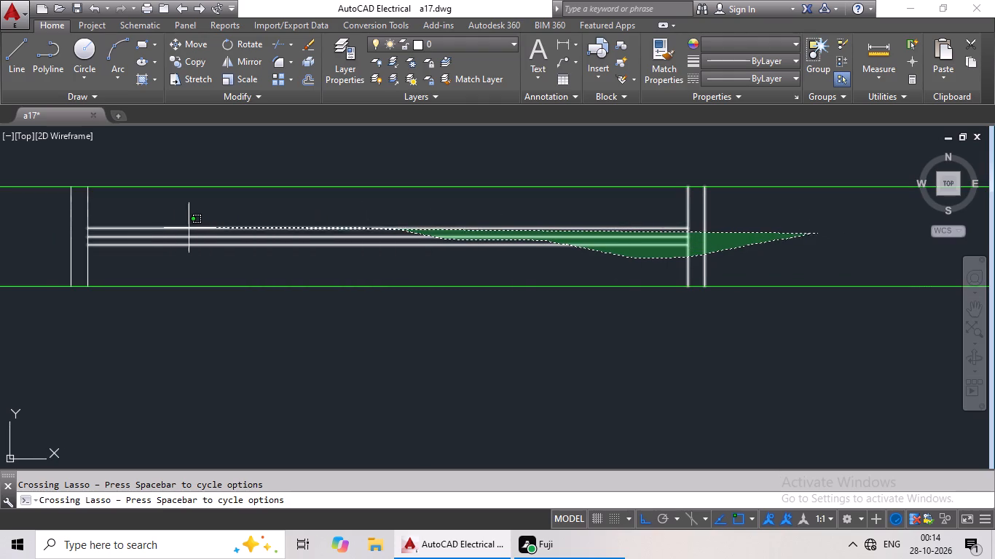
drag(186, 228, 46, 245)
Add the leftmost window of the plan's bottom exterior wall to the selection, including all of its pane lines.
scroll(438, 250, down, 2)
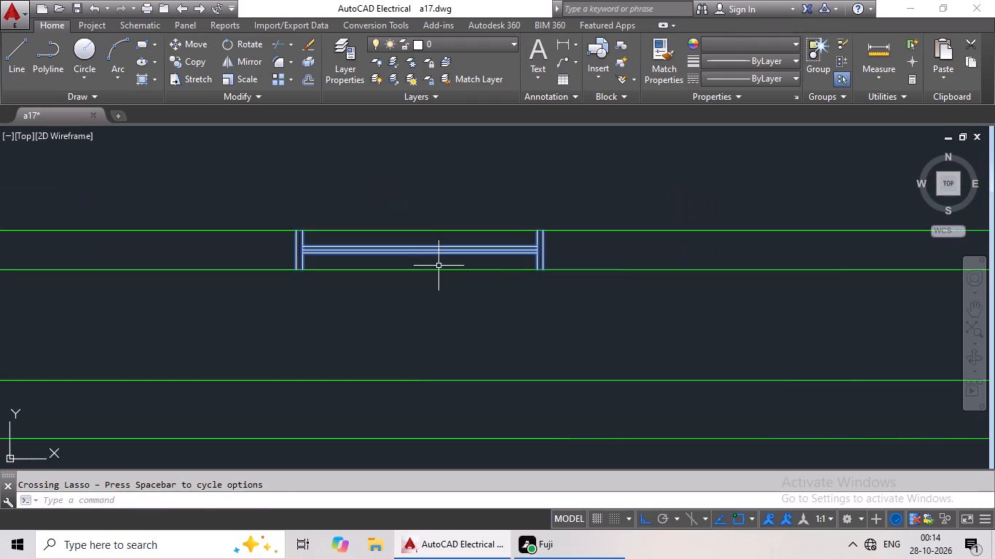
scroll(0, 140, down, 1)
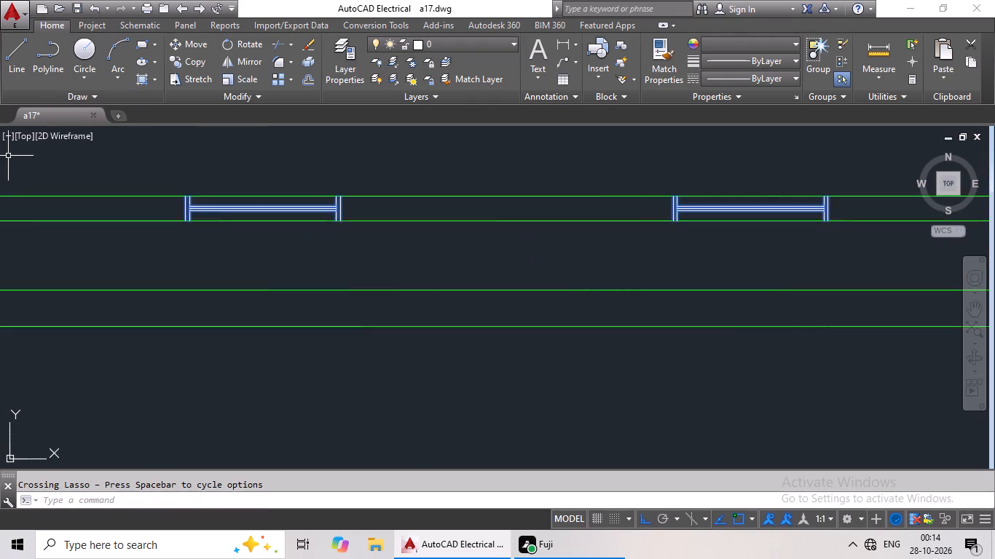
scroll(8, 156, down, 1)
middle_drag(98, 188, 649, 183)
scroll(466, 193, up, 3)
middle_drag(489, 174, 548, 240)
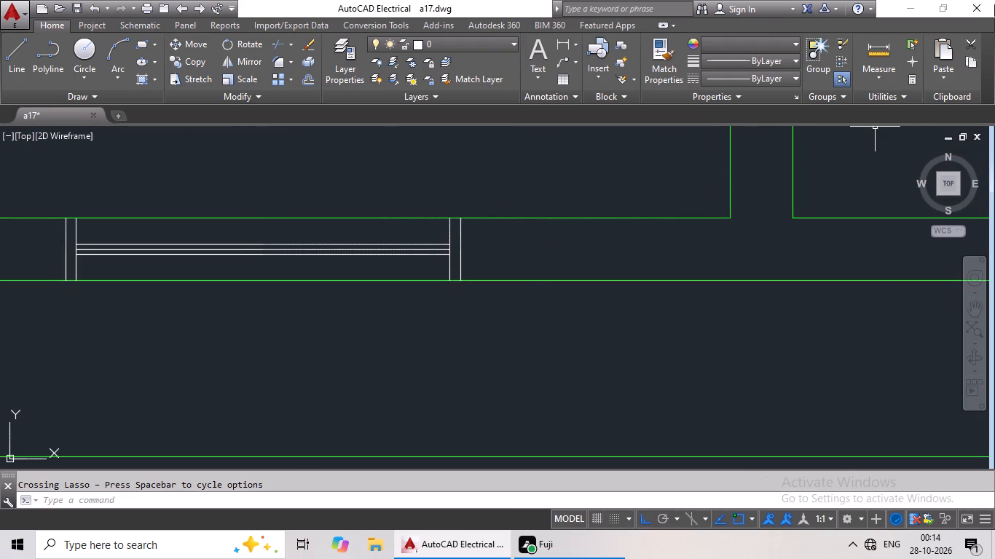
drag(542, 244, 467, 261)
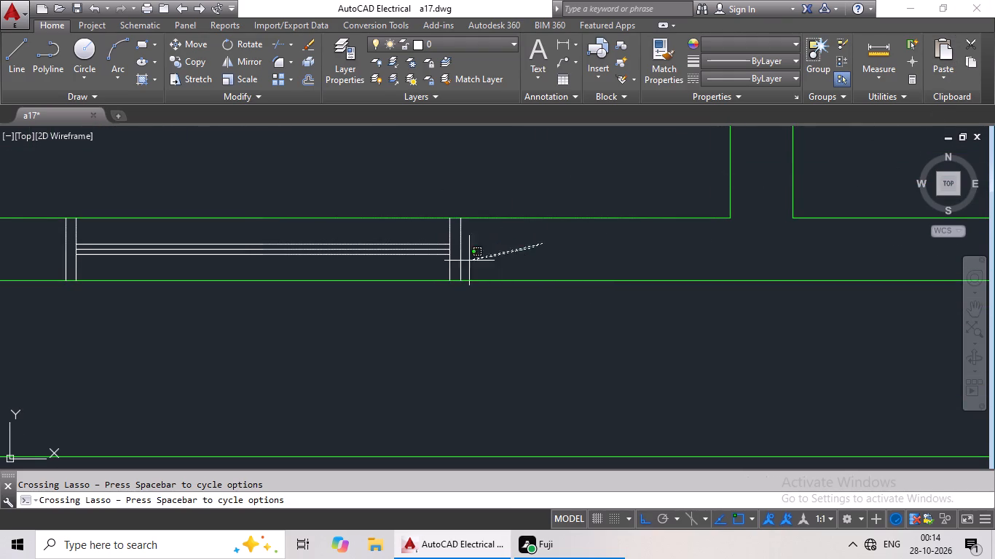
drag(467, 261, 50, 258)
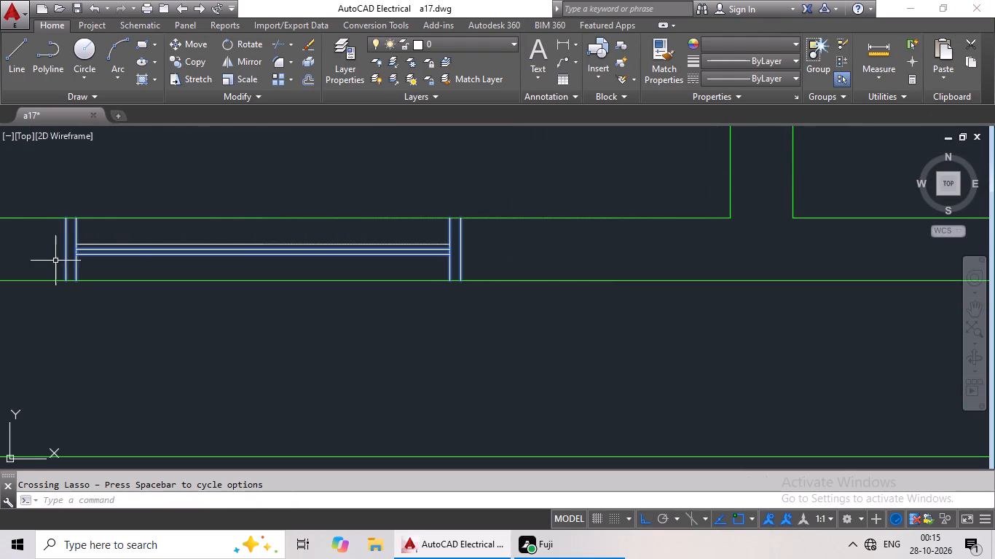
drag(407, 234, 381, 255)
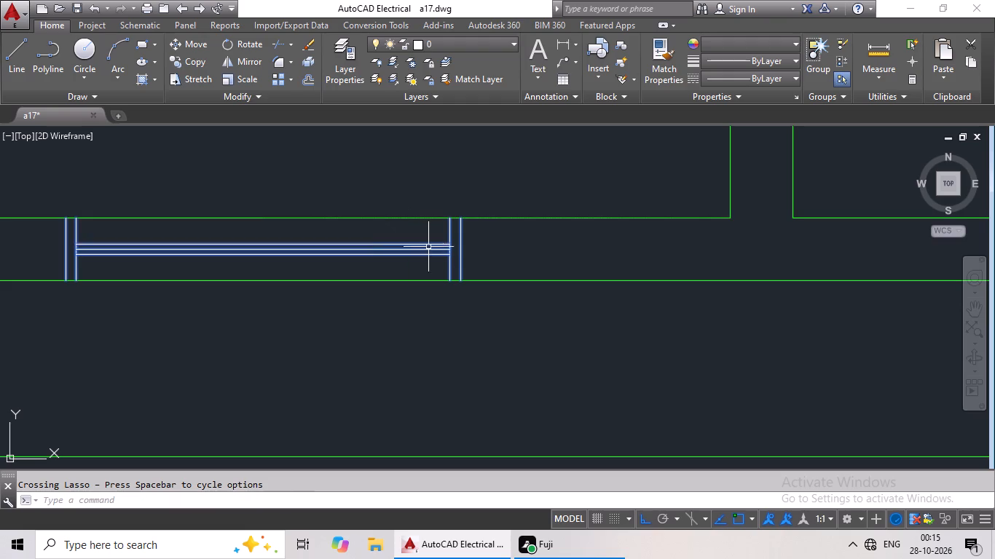
Add the left exterior wall's window in the room left of the partition window to the selection.
scroll(545, 200, down, 4)
middle_drag(574, 173, 561, 322)
scroll(640, 252, down, 1)
scroll(699, 218, down, 2)
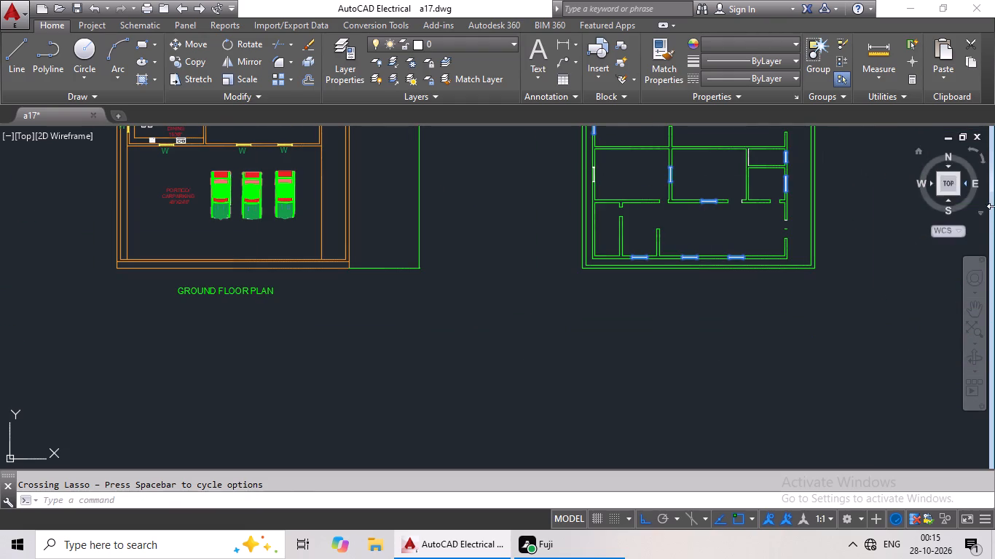
scroll(587, 162, up, 6)
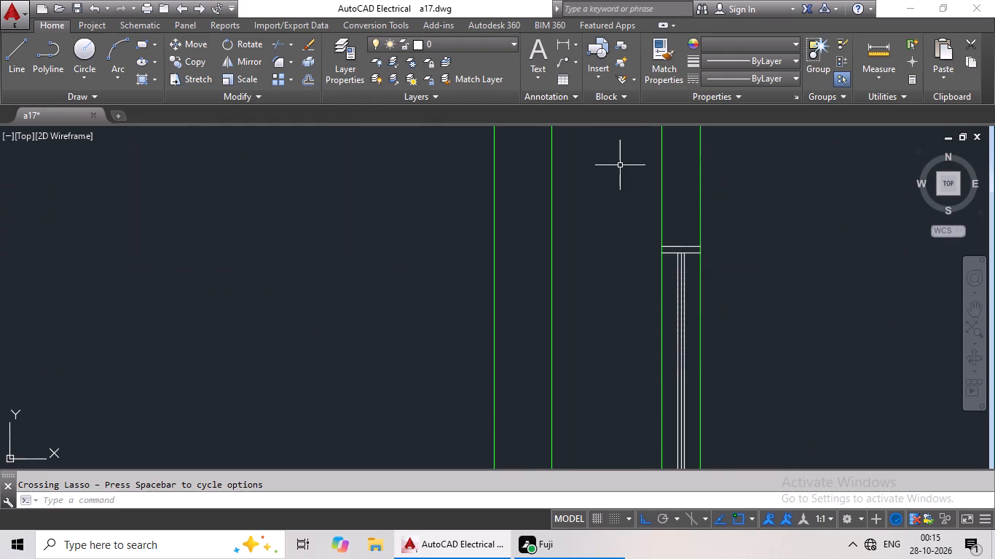
scroll(636, 216, down, 1)
middle_drag(637, 226, 639, 192)
drag(664, 181, 672, 348)
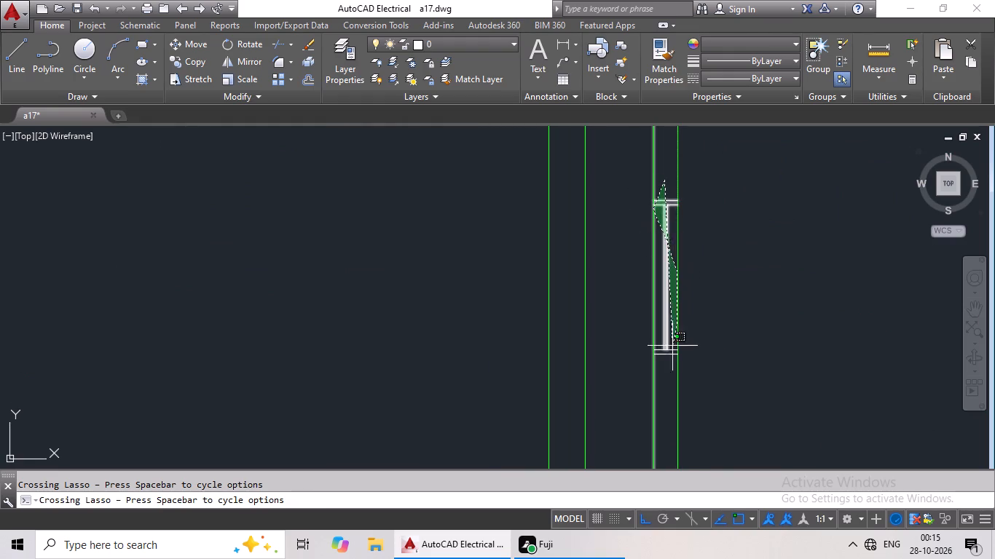
drag(672, 348, 665, 364)
scroll(730, 300, down, 4)
middle_drag(771, 293, 757, 299)
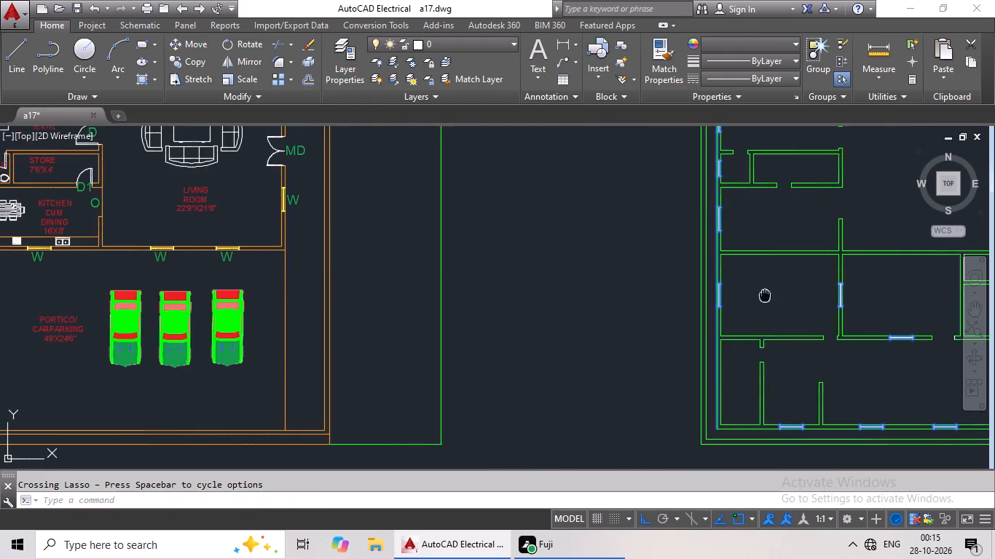
Colour all the selected windows across the plan red (237,31,36).
middle_drag(757, 299, 602, 365)
middle_drag(733, 278, 559, 356)
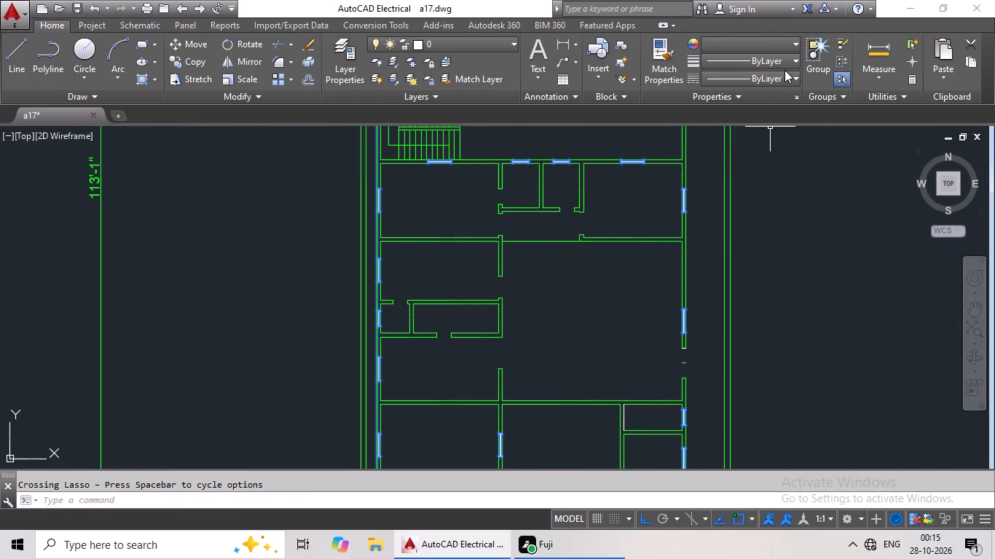
click(793, 43)
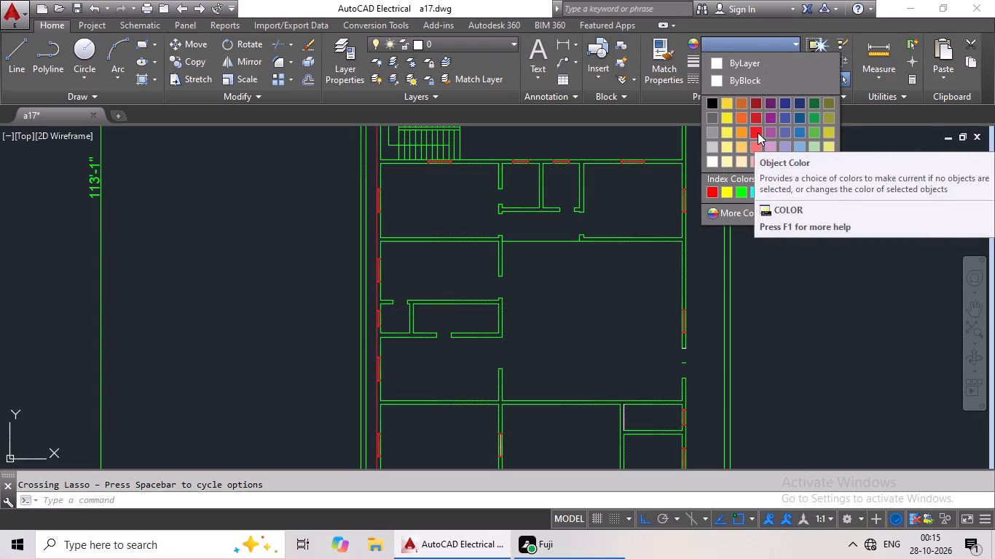
click(758, 132)
key(Escape)
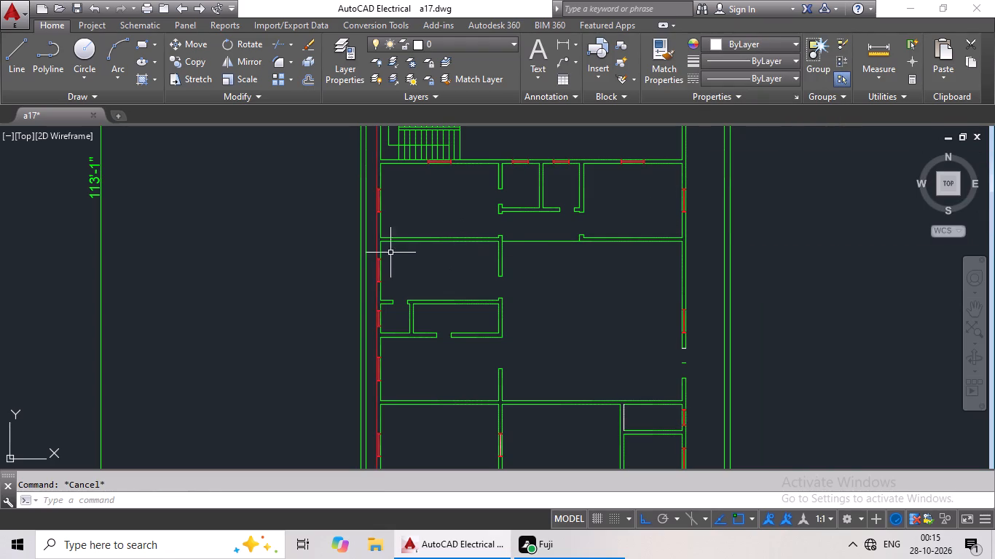
Recolour the left exterior wall's outer line and the red wall line above the staircase green.
click(376, 242)
middle_drag(458, 212, 456, 215)
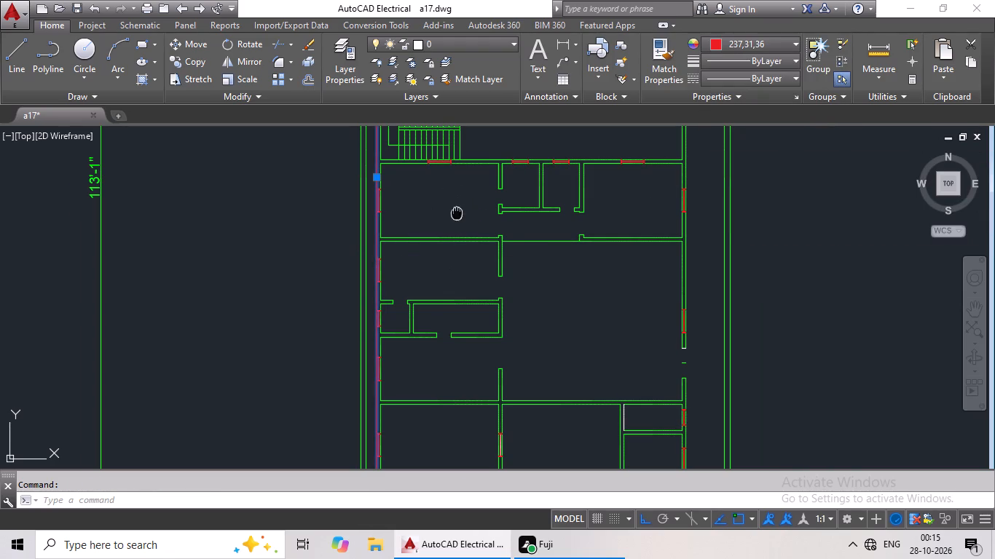
middle_drag(456, 215, 412, 265)
middle_drag(557, 250, 506, 292)
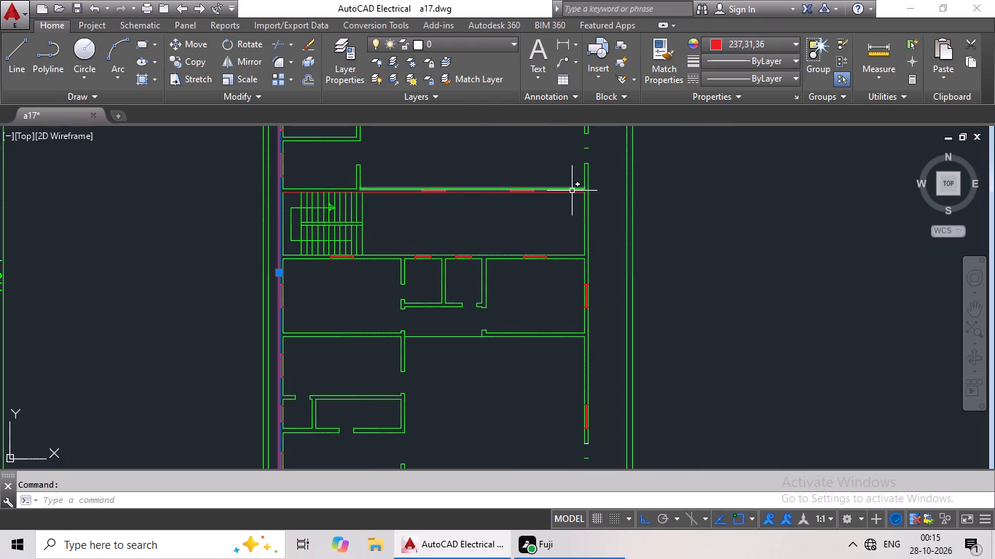
click(569, 193)
middle_drag(574, 195, 500, 303)
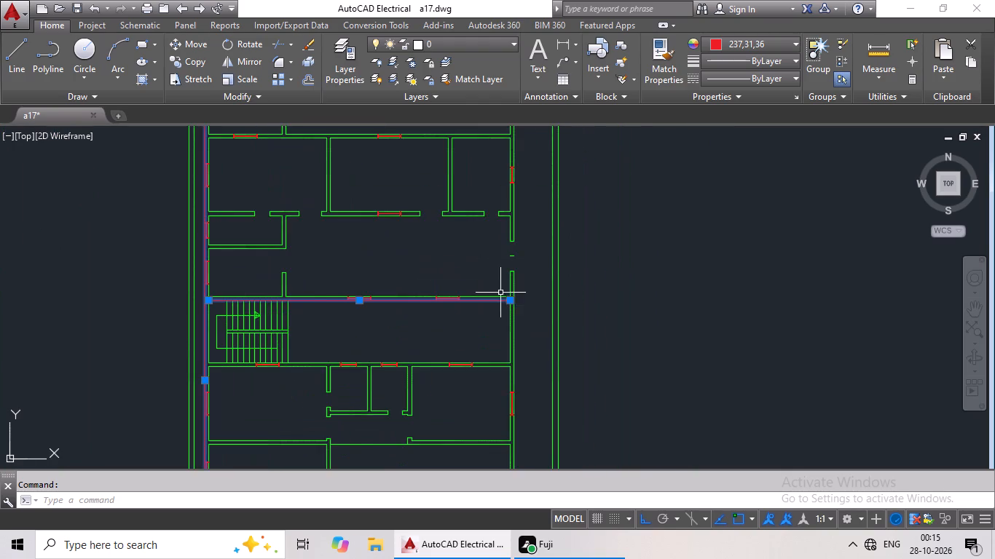
scroll(501, 290, down, 1)
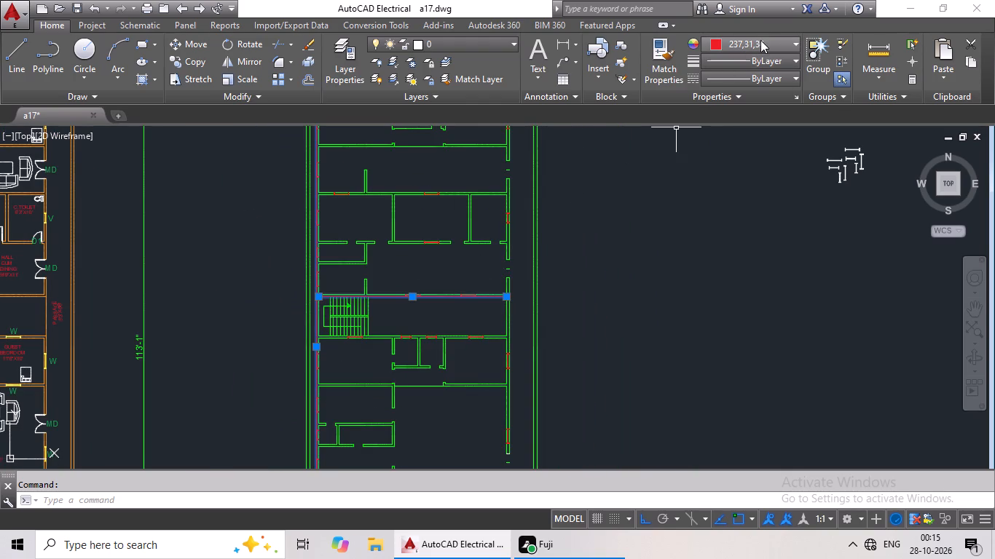
click(760, 40)
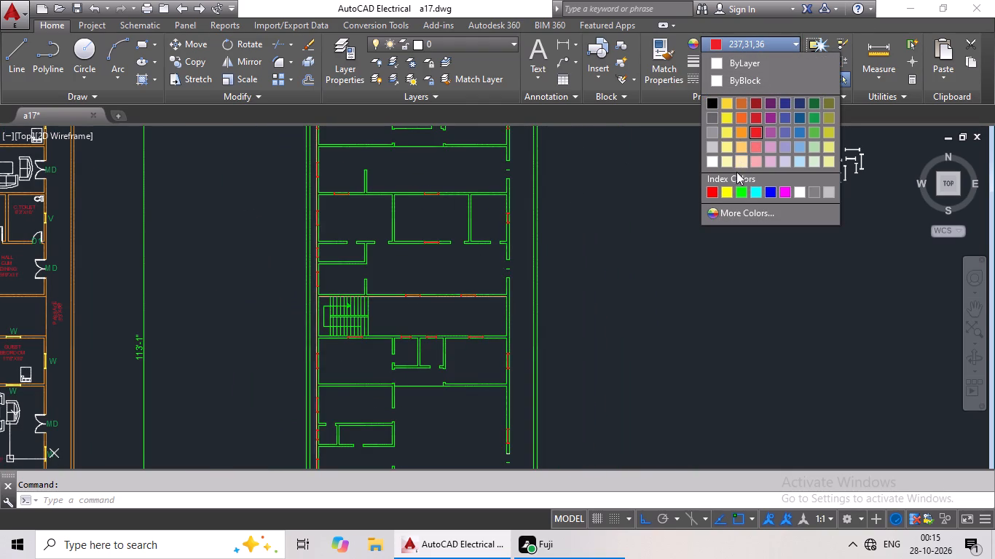
click(739, 193)
middle_click(661, 238)
key(Escape)
key(Escape)
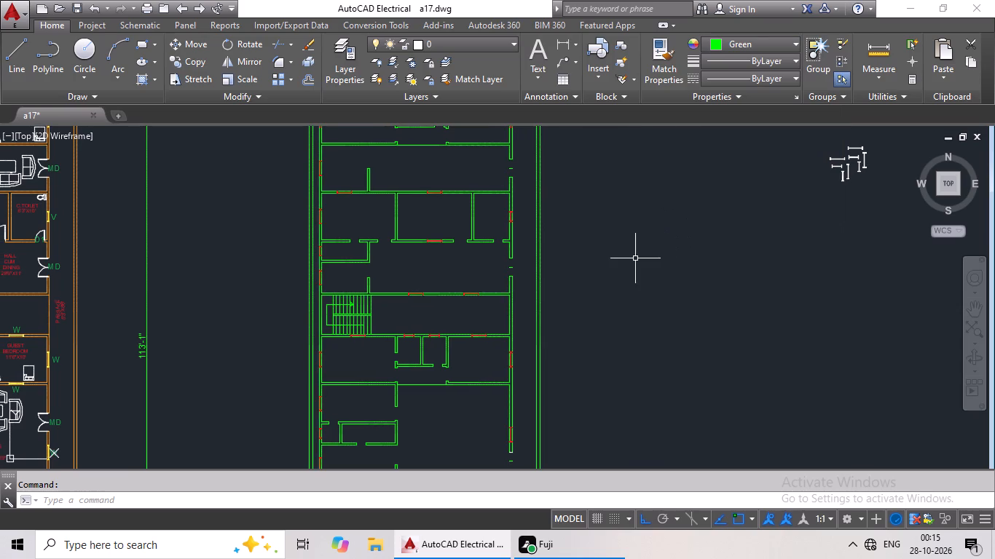
Select the small lower-right room's white left wall line and the white door-jamb line at the wall end below it.
middle_drag(616, 272, 632, 255)
middle_drag(550, 286, 576, 237)
middle_drag(577, 294, 577, 293)
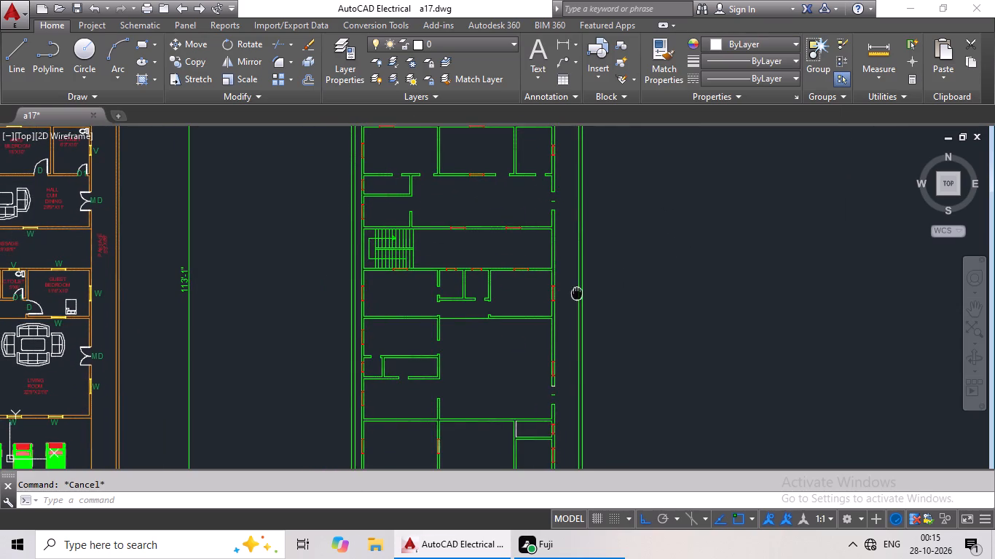
middle_drag(577, 293, 611, 184)
scroll(573, 335, up, 4)
drag(535, 218, 457, 259)
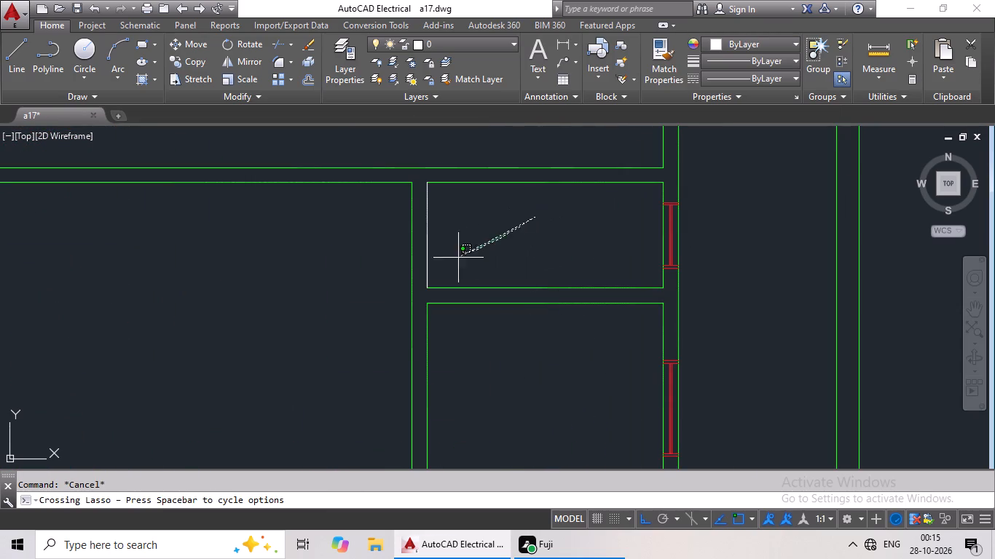
drag(457, 259, 423, 273)
scroll(497, 286, down, 3)
middle_drag(511, 349, 518, 323)
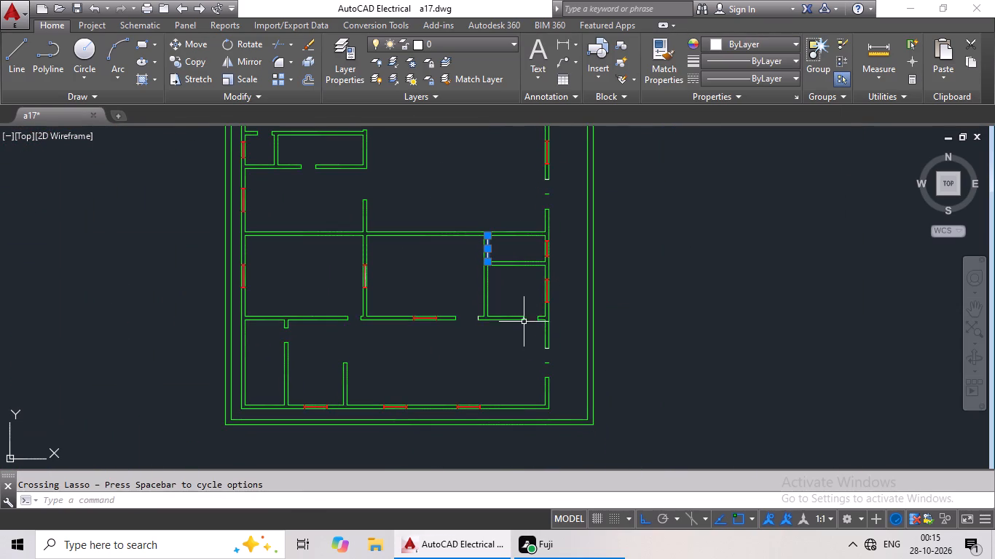
scroll(493, 322, up, 4)
drag(371, 282, 390, 314)
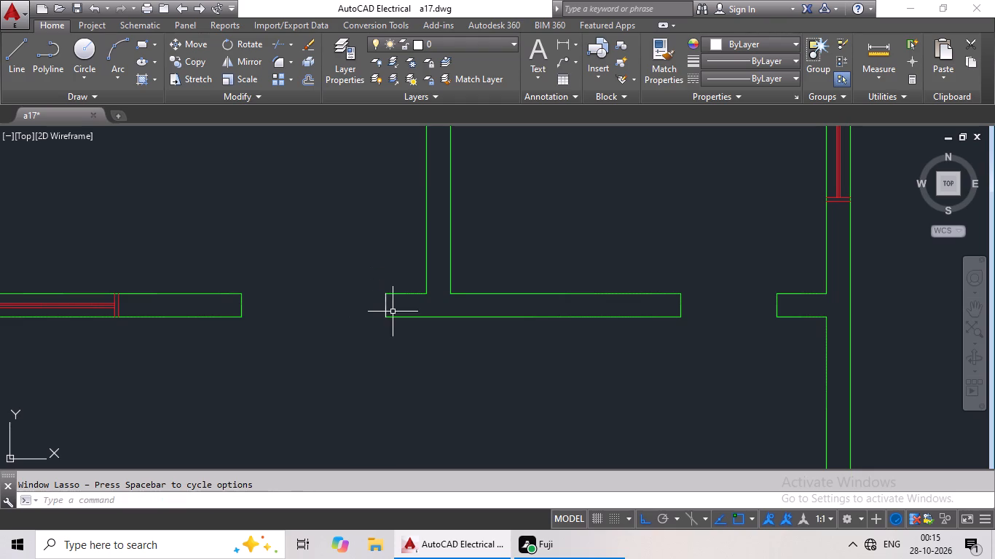
drag(409, 299, 369, 314)
scroll(441, 301, down, 3)
Add the white jamb lines at the right exterior wall's two lower door openings to the selection and colour everything selected green.
middle_drag(514, 260, 481, 314)
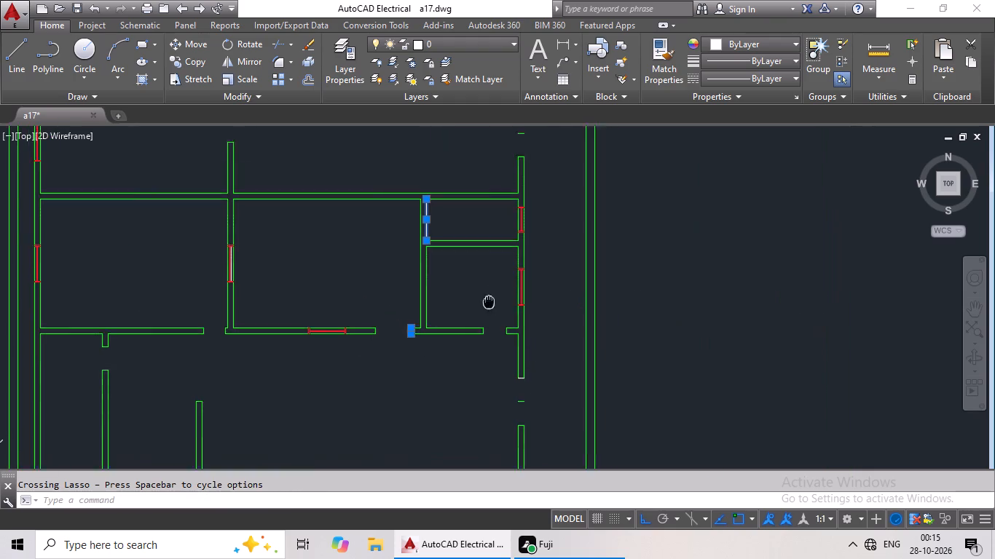
middle_drag(481, 314, 460, 350)
middle_drag(481, 344, 499, 271)
scroll(498, 344, up, 2)
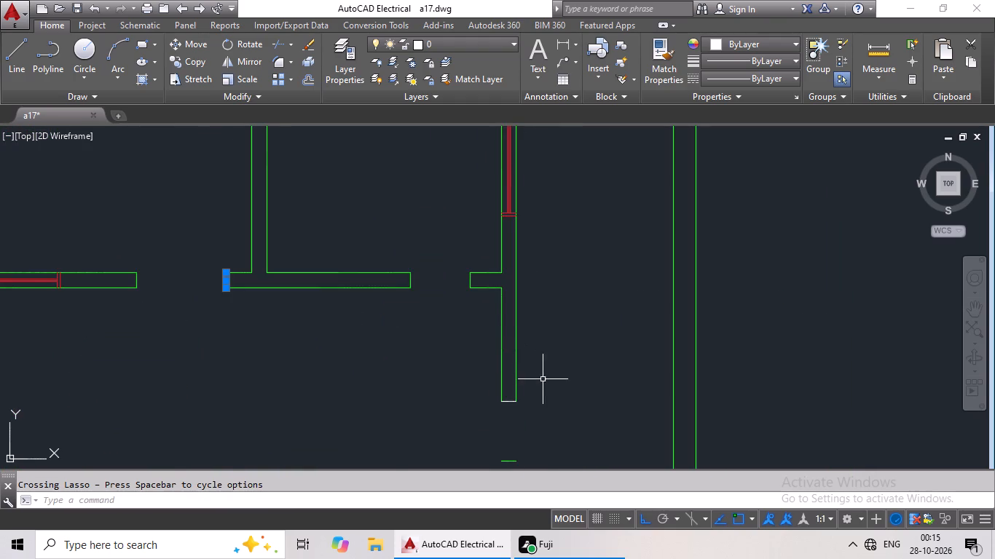
middle_drag(543, 379, 560, 325)
drag(551, 331, 514, 342)
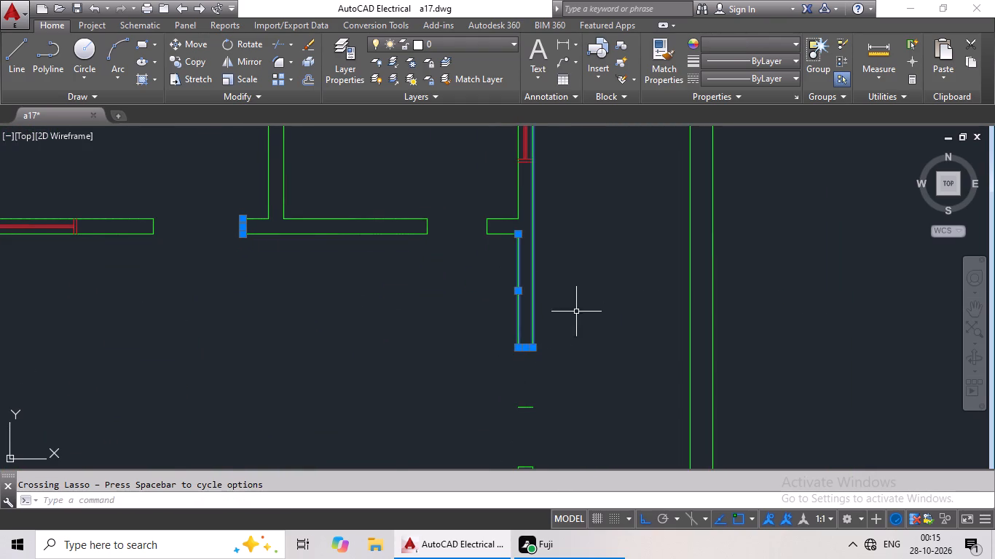
middle_drag(580, 301, 495, 440)
middle_drag(532, 255, 495, 424)
middle_drag(505, 255, 474, 394)
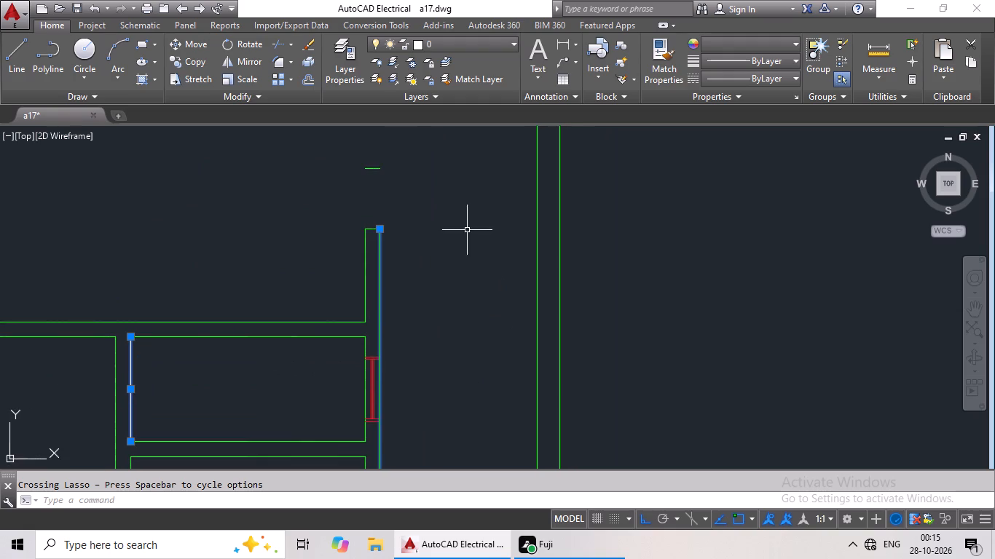
middle_drag(467, 234, 464, 374)
drag(459, 217, 350, 250)
scroll(420, 252, down, 3)
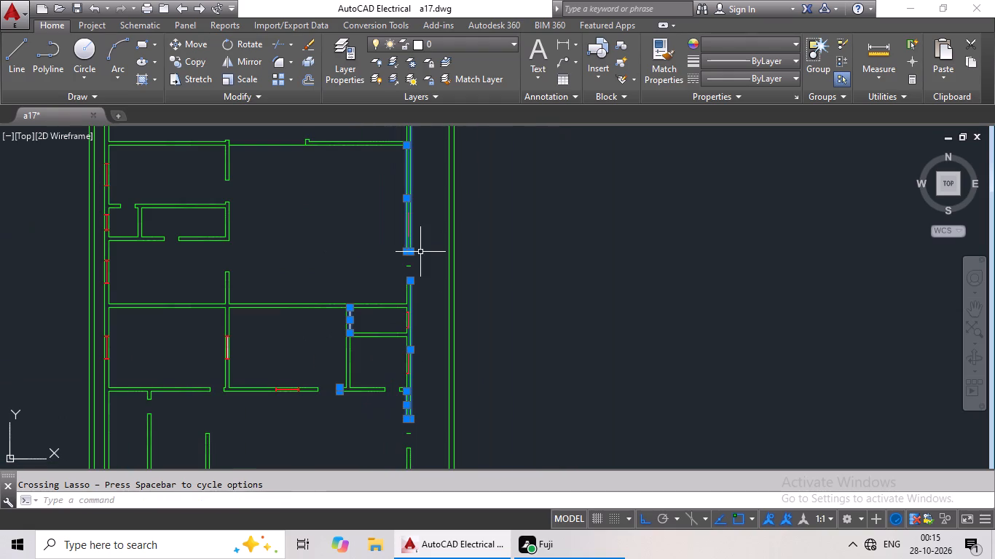
scroll(515, 235, down, 2)
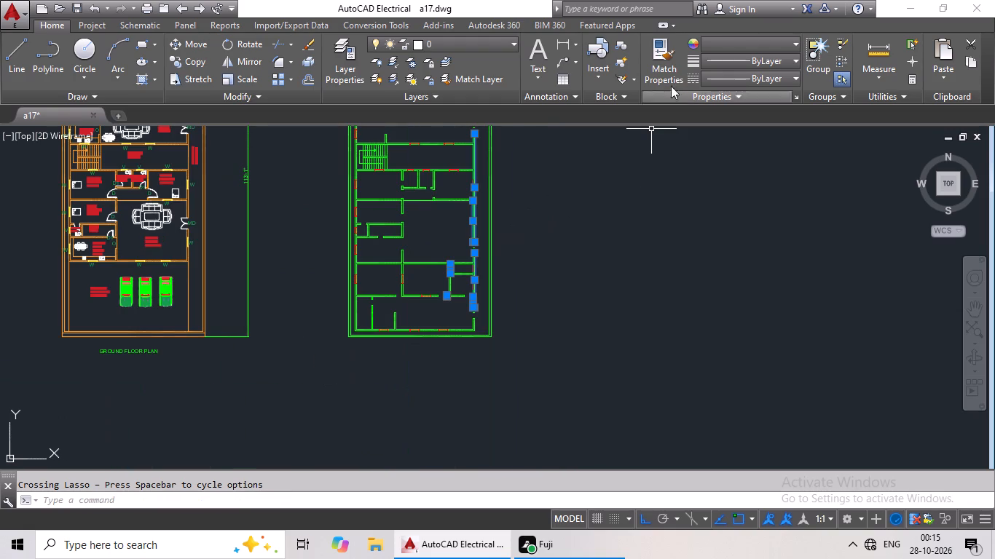
click(798, 46)
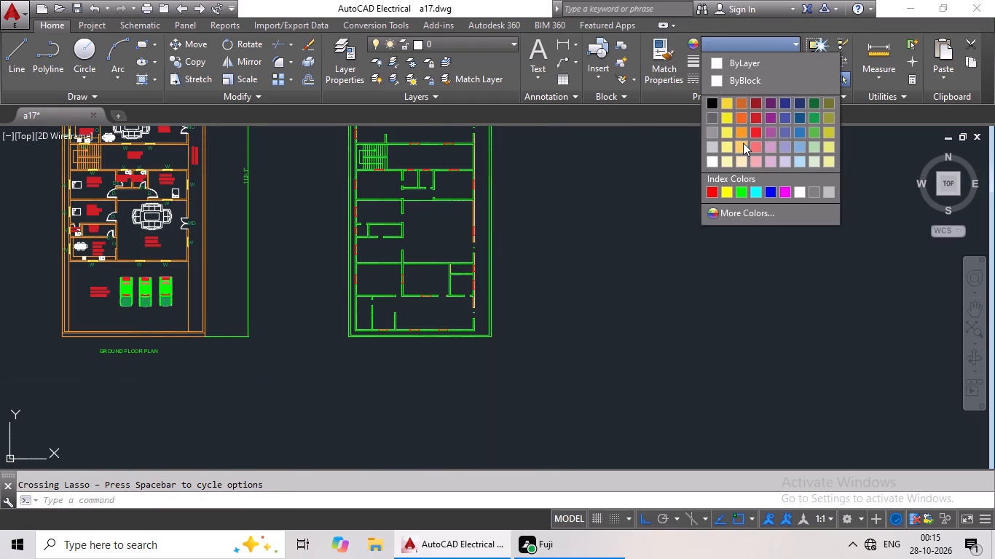
click(743, 187)
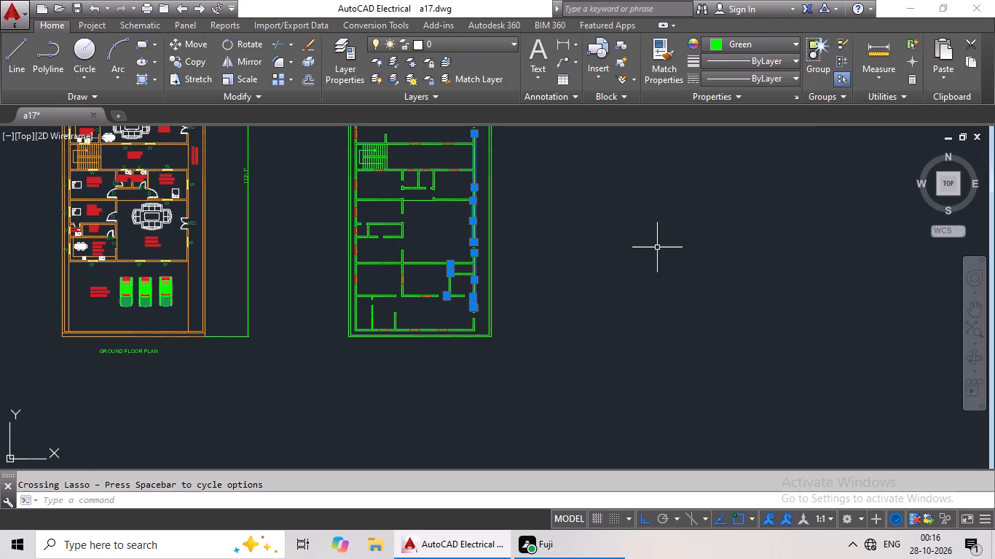
key(Escape)
Colour the remaining white pane line of the lower partition wall's window red (237,31,36).
scroll(442, 250, up, 3)
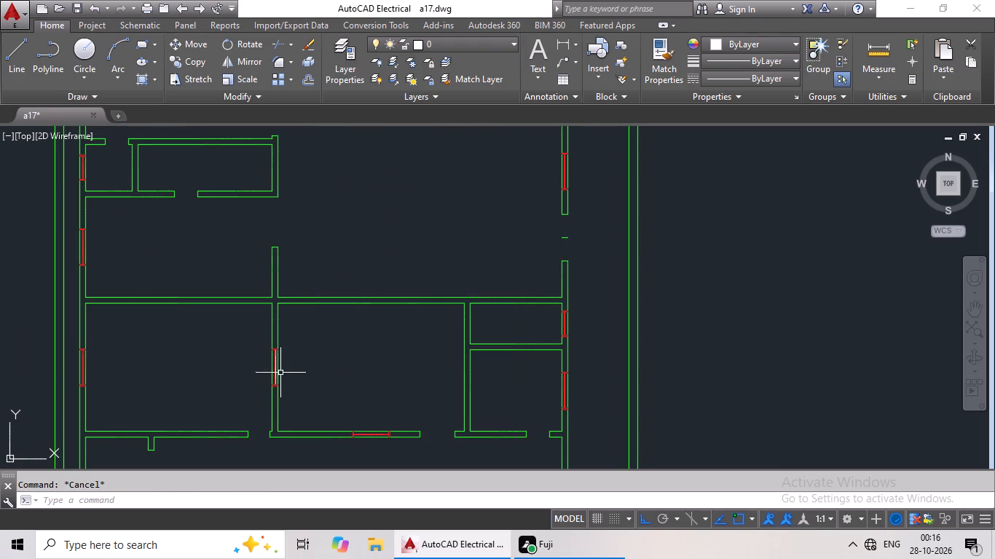
scroll(279, 373, up, 4)
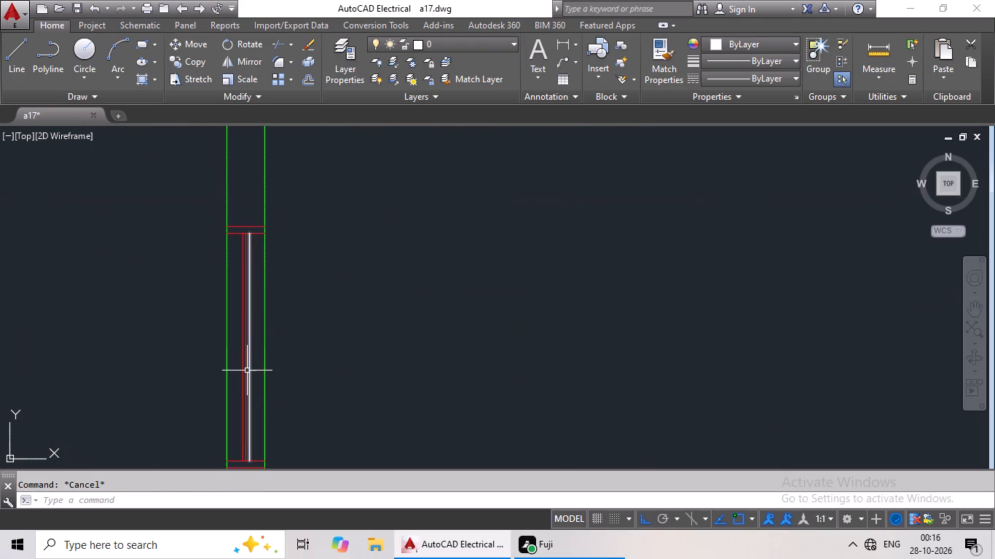
click(247, 370)
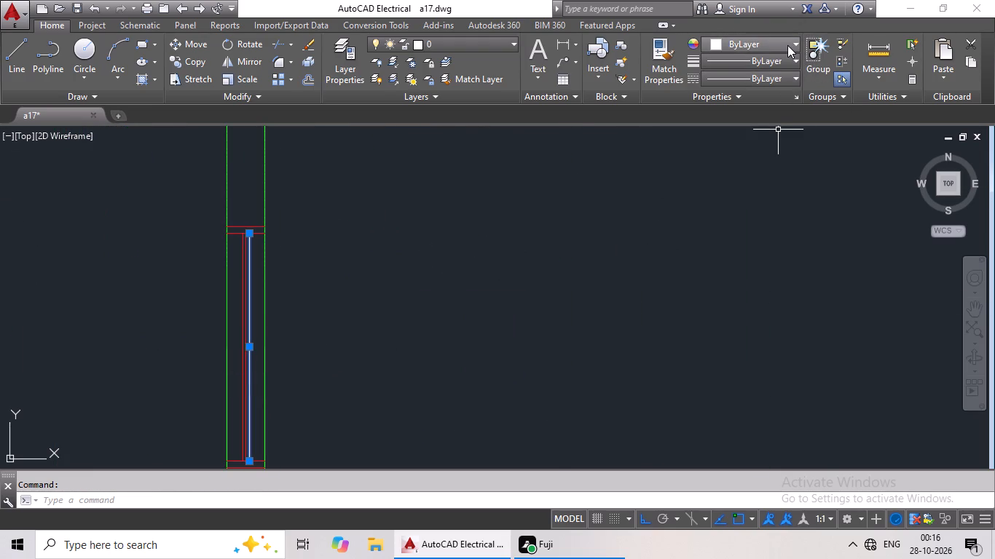
click(795, 42)
click(753, 132)
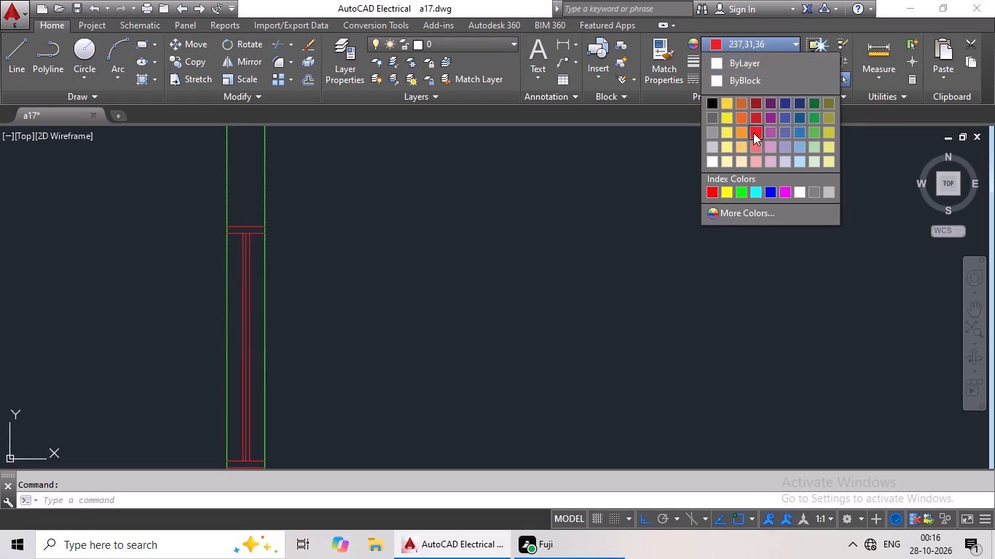
key(Escape)
Delete the group of spare white window symbols lying outside the plan, beyond its right boundary.
scroll(720, 170, down, 4)
middle_drag(717, 181, 561, 254)
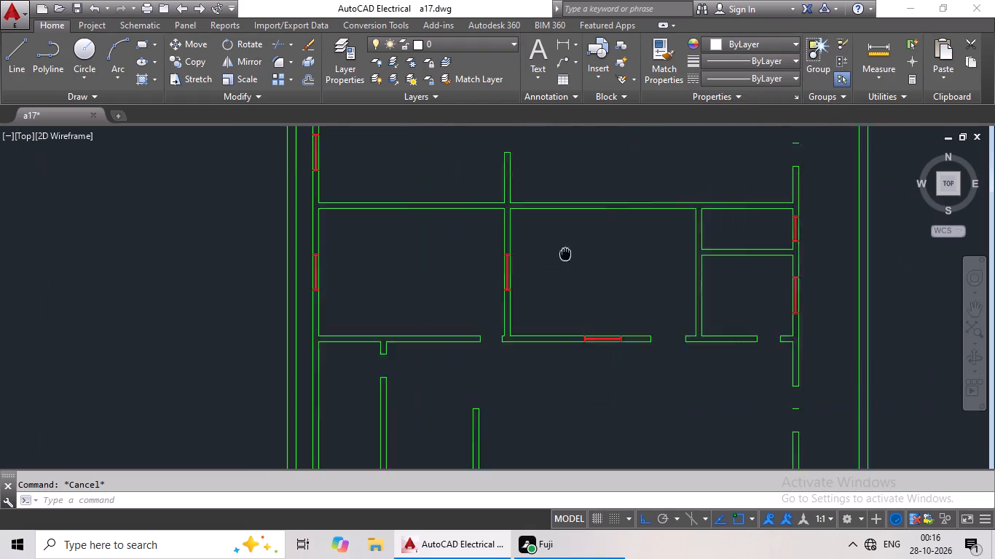
middle_drag(561, 254, 551, 255)
scroll(558, 240, down, 1)
middle_drag(599, 229, 531, 287)
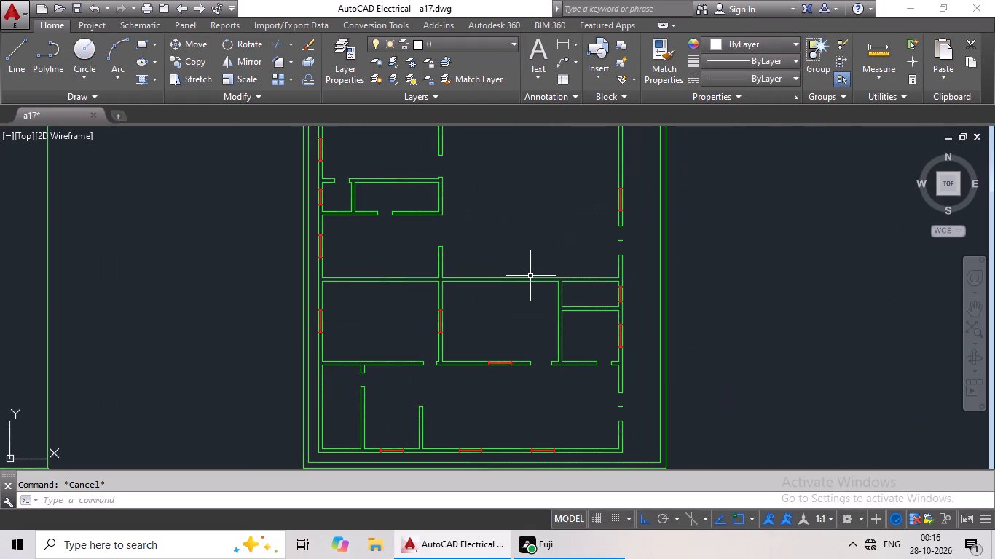
scroll(669, 302, down, 1)
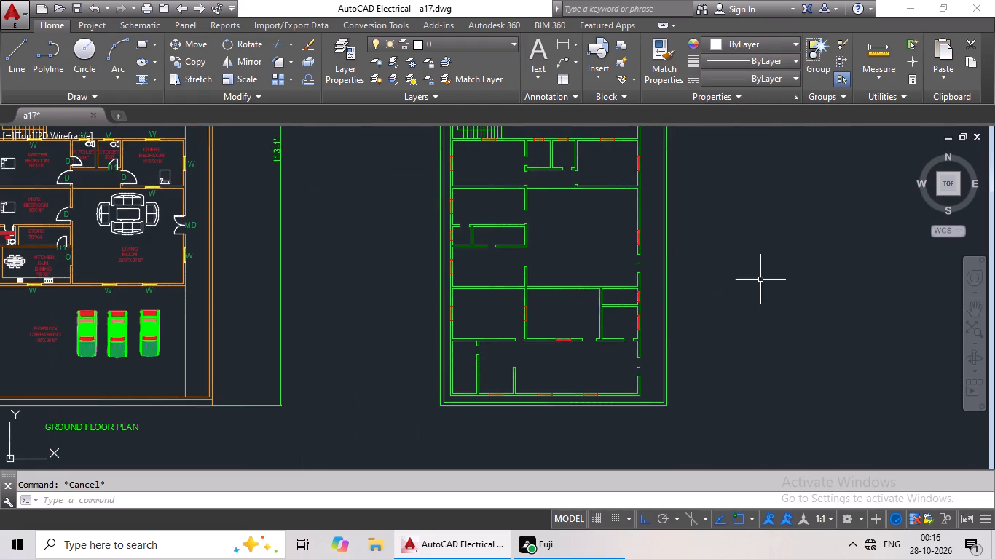
middle_drag(757, 281, 629, 360)
middle_drag(700, 296, 627, 341)
middle_drag(670, 309, 554, 385)
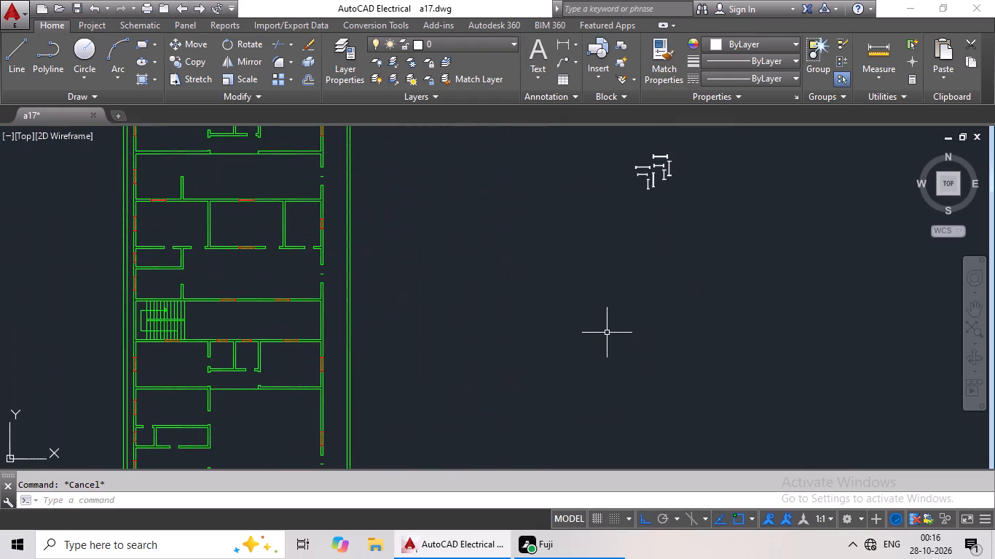
middle_drag(607, 332, 563, 366)
drag(695, 207, 640, 270)
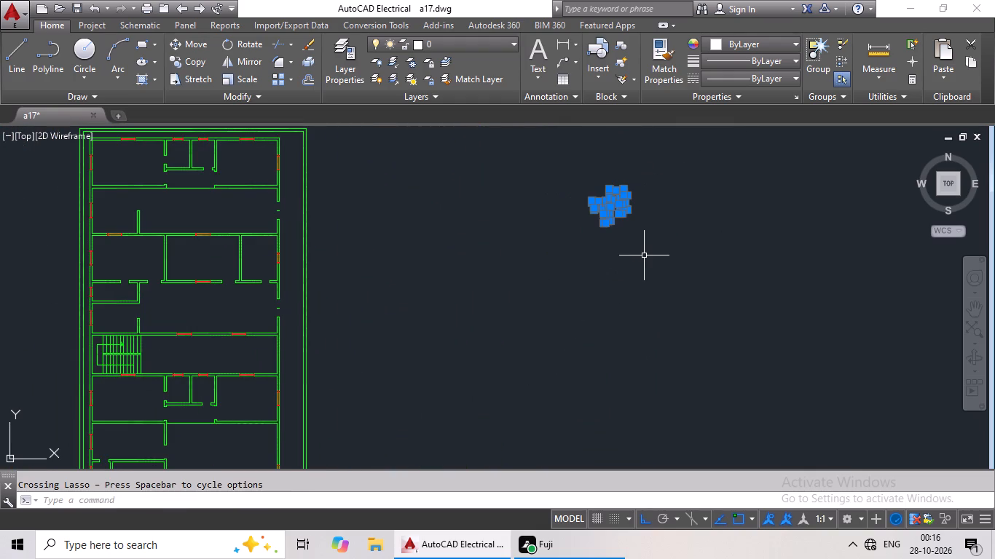
key(Delete)
key(Escape)
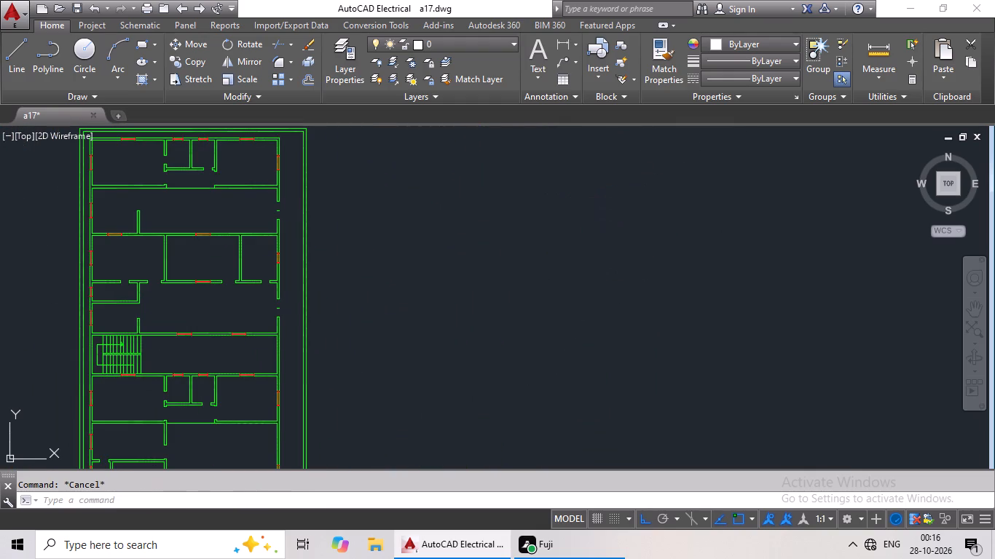
key(Escape)
Insert four Door - Metric blocks from the tool palettes into the empty space beyond the green plan's right boundary.
key(t)
text(po)
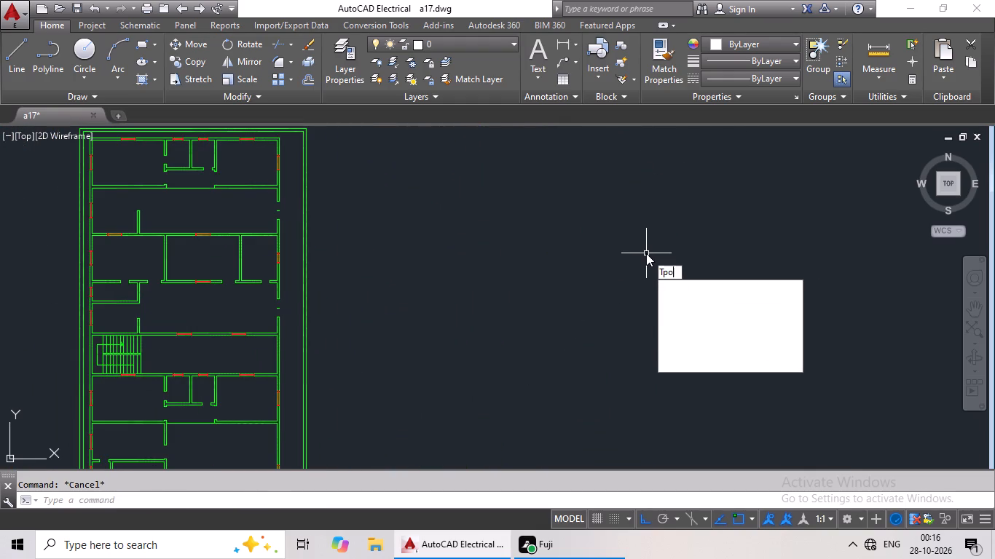
key(BackSpace)
key(Return)
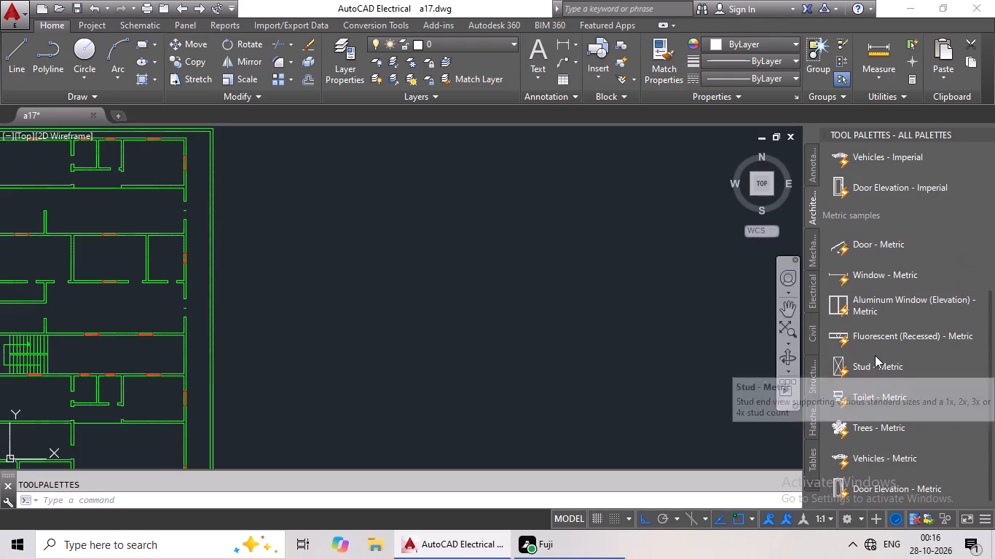
scroll(875, 355, down, 2)
scroll(928, 443, down, 1)
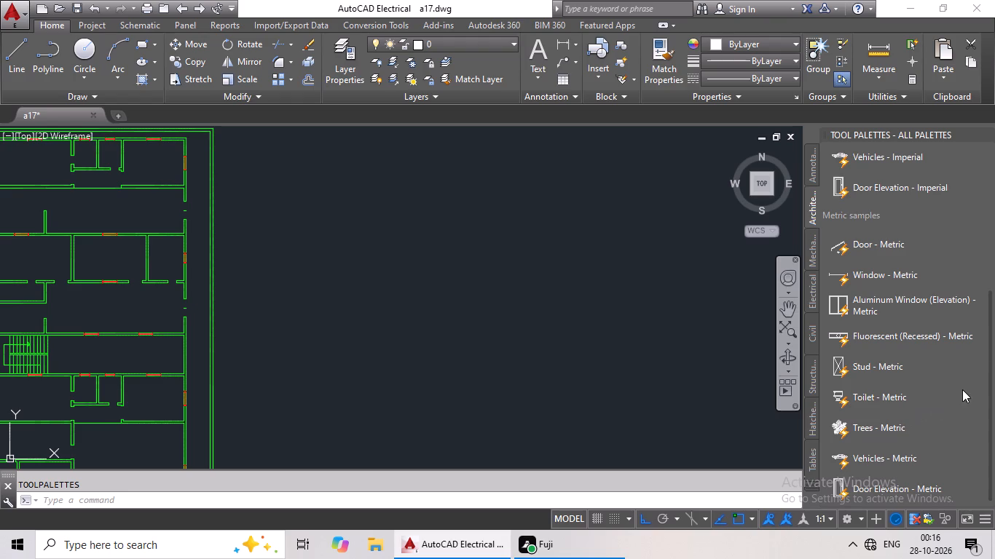
double_click(894, 249)
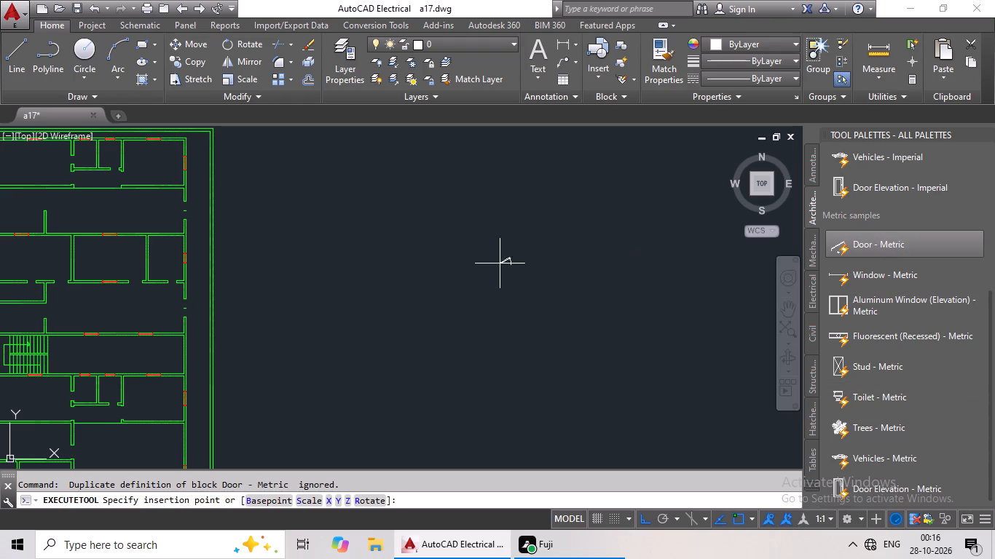
click(457, 255)
double_click(888, 243)
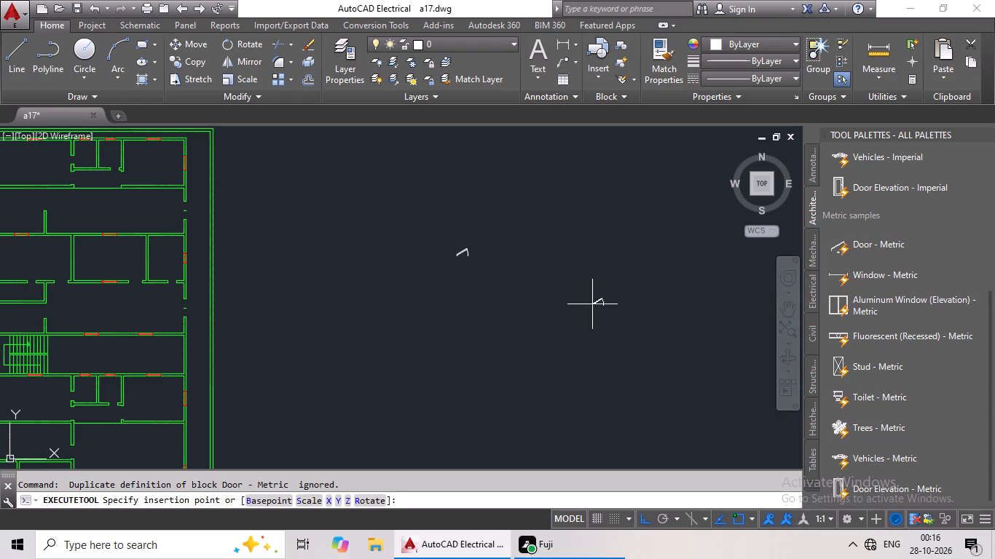
click(595, 296)
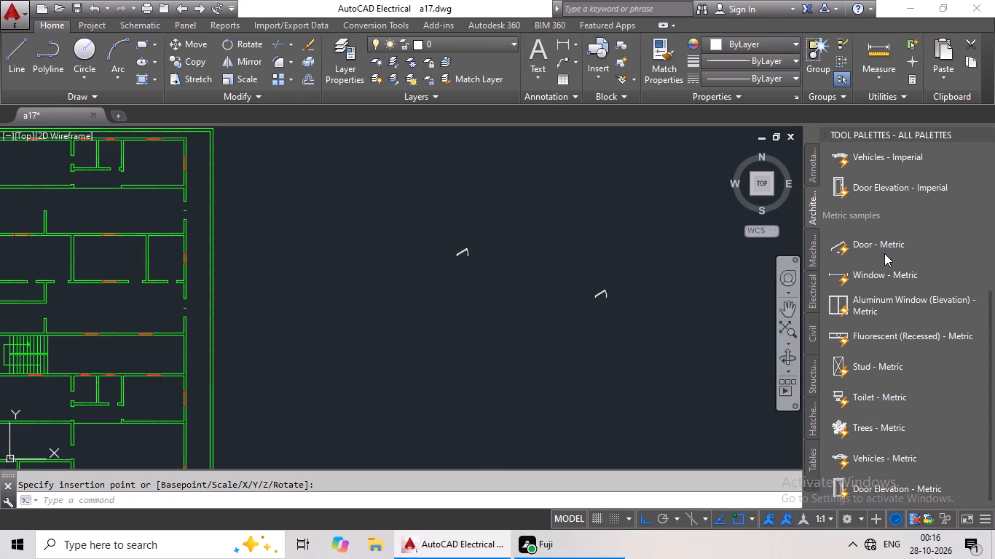
double_click(889, 247)
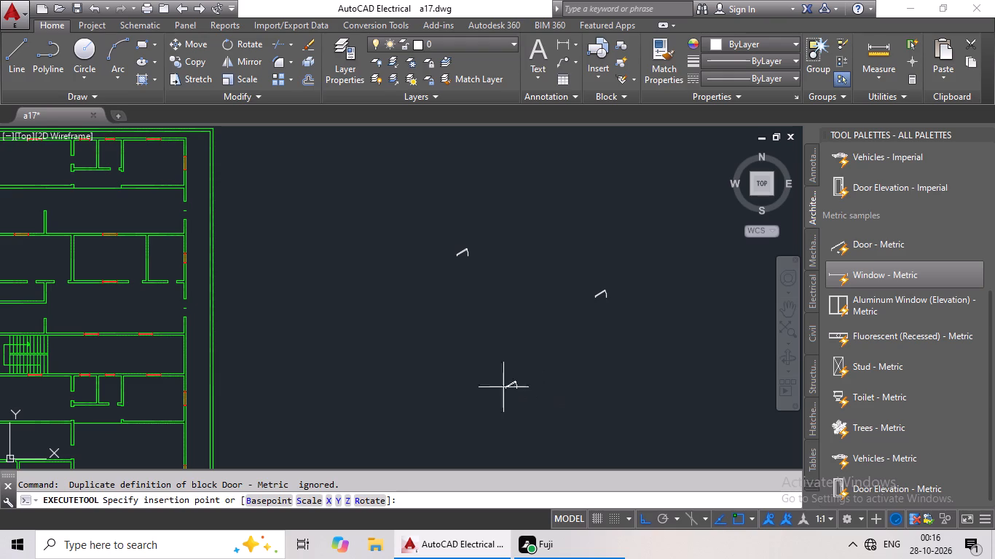
click(451, 376)
click(885, 243)
drag(885, 243, 876, 247)
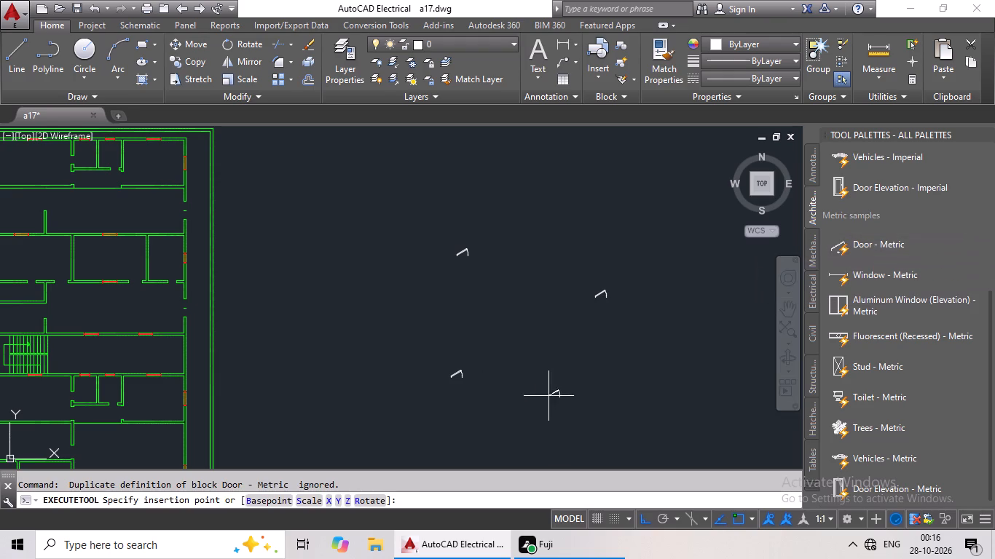
click(541, 397)
click(986, 134)
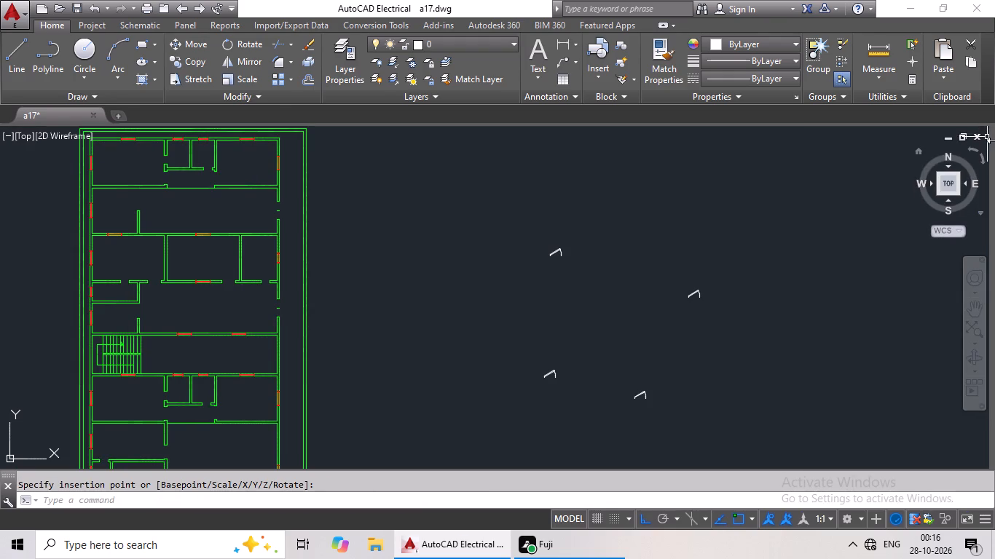
Set the uppermost inserted door's opening angle so its leaf stands fully open, perpendicular to the doorway.
click(556, 251)
scroll(554, 244, up, 3)
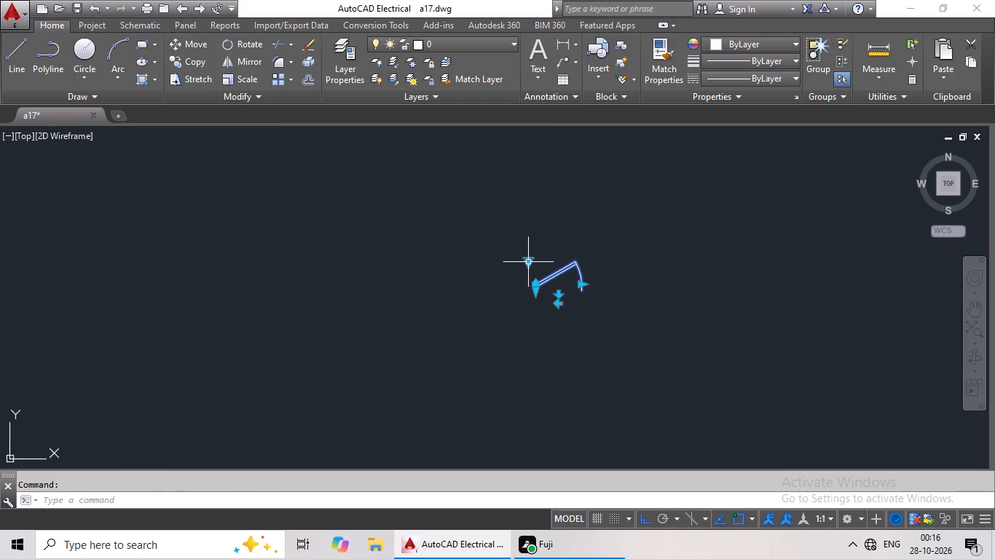
click(527, 262)
click(554, 314)
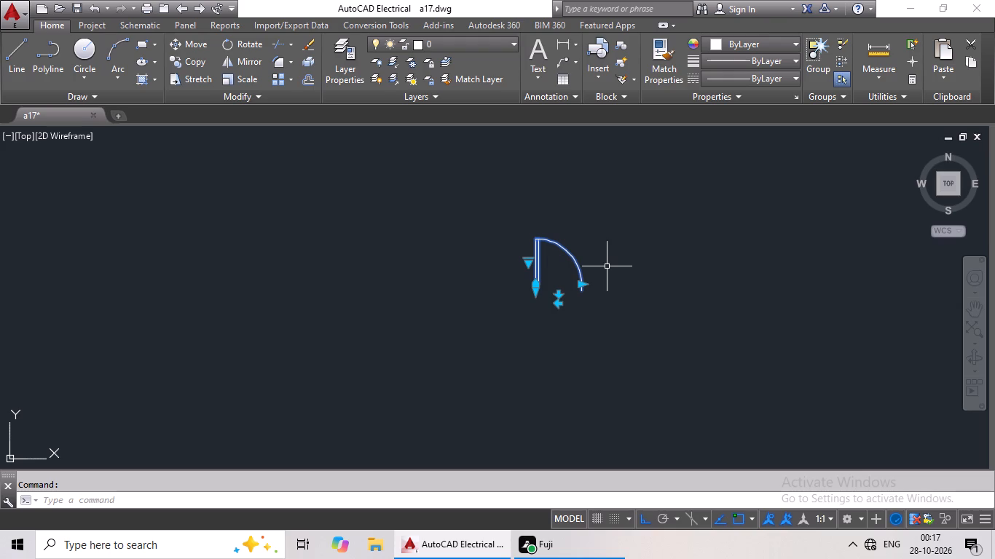
Rotate the fully open door 90° counterclockwise about the free end of its swing arc.
scroll(607, 266, down, 1)
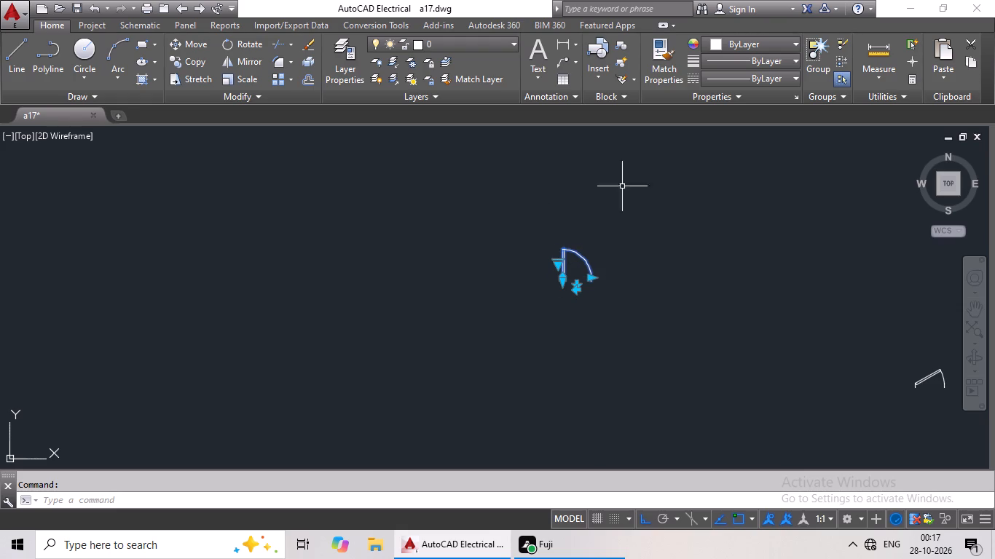
click(240, 41)
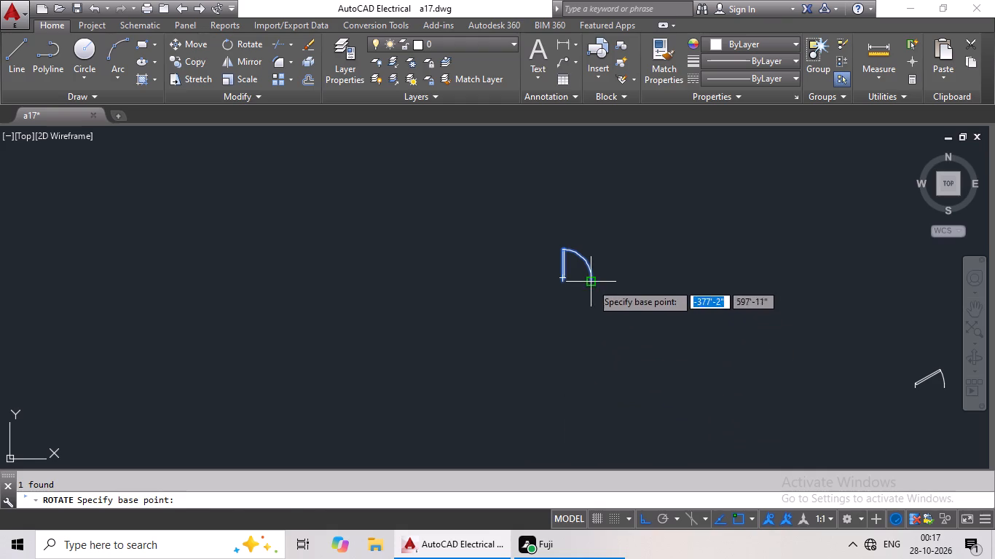
drag(592, 278, 594, 270)
click(600, 239)
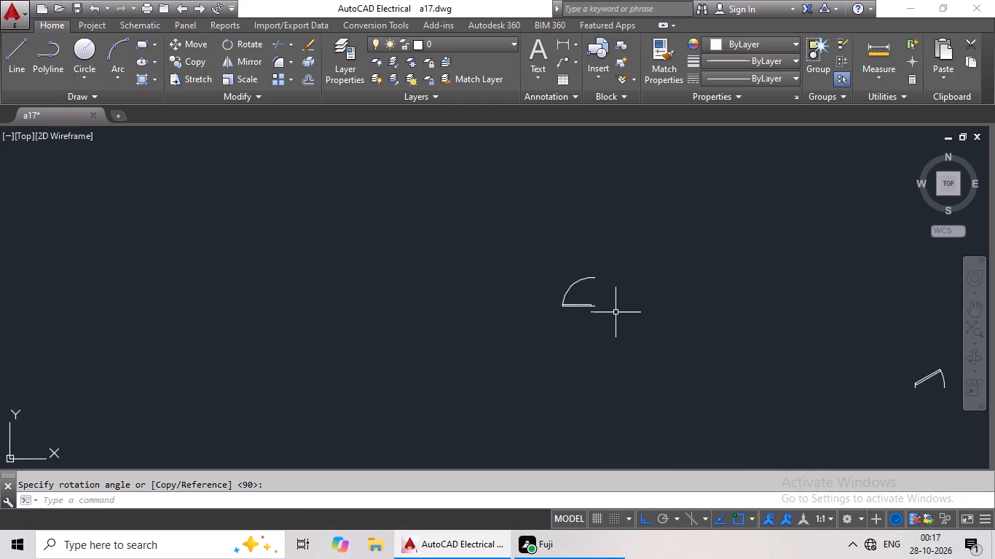
Cut the rotated door and paste it into the empty space beside the green plan's upper part.
click(583, 308)
key(ctrl+c)
key(ctrl+x)
key(ctrl+v)
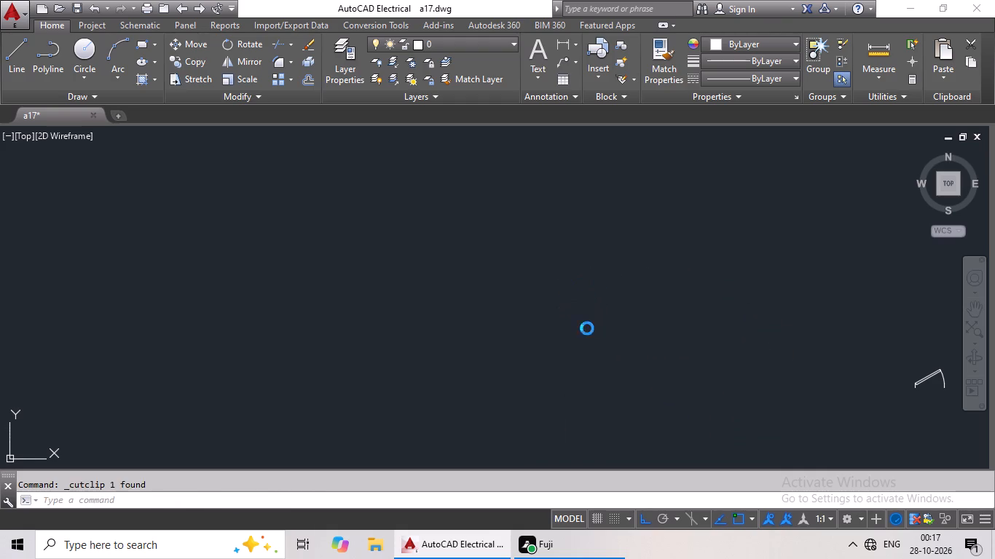
scroll(432, 363, down, 2)
middle_drag(435, 363, 575, 338)
middle_drag(457, 335, 683, 337)
scroll(428, 242, up, 3)
middle_drag(461, 250, 411, 333)
scroll(513, 325, down, 3)
middle_drag(592, 337, 354, 331)
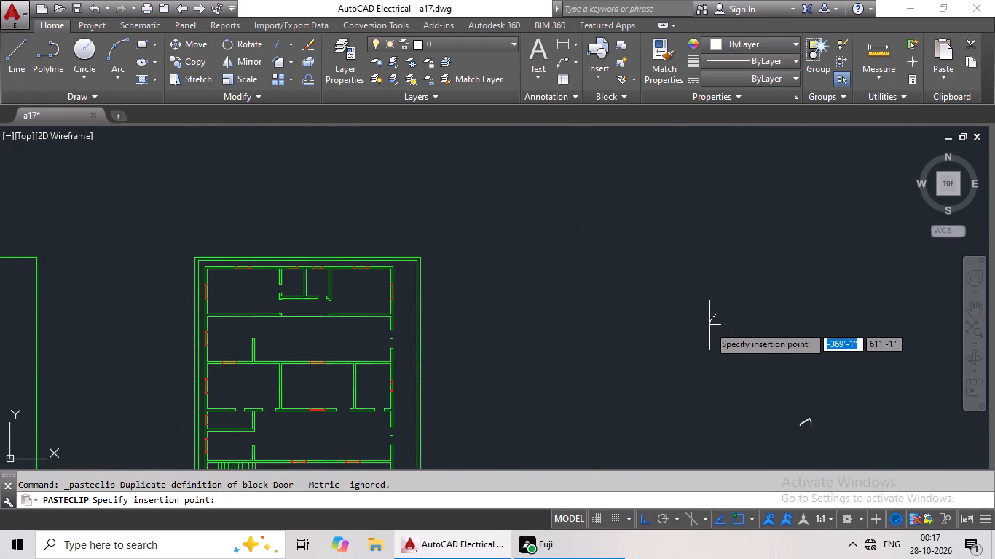
click(695, 322)
Copy the rotated door and paste it at the doorway in the lower end of the top-left room's right wall.
drag(732, 291, 684, 357)
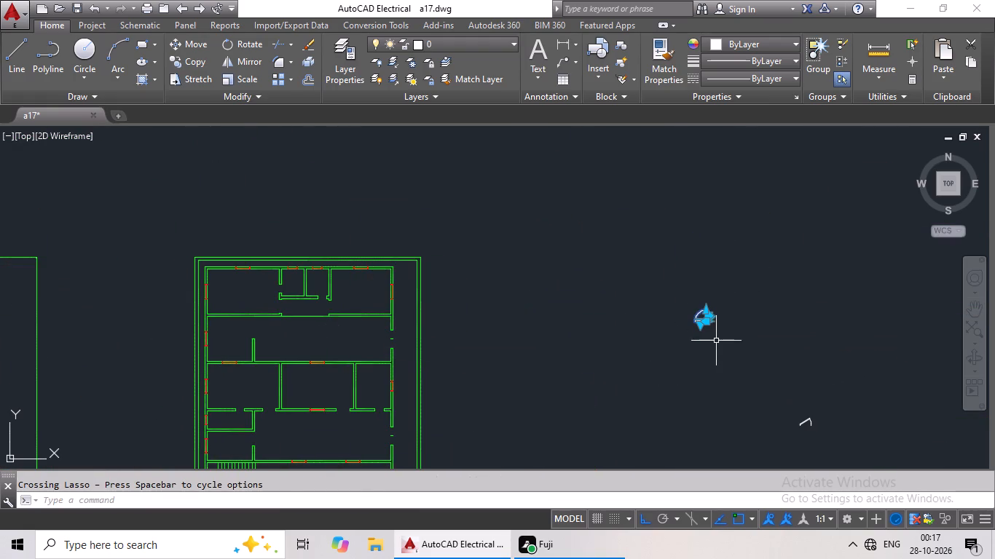
key(ctrl+c)
key(ctrl+v)
middle_drag(511, 357, 521, 360)
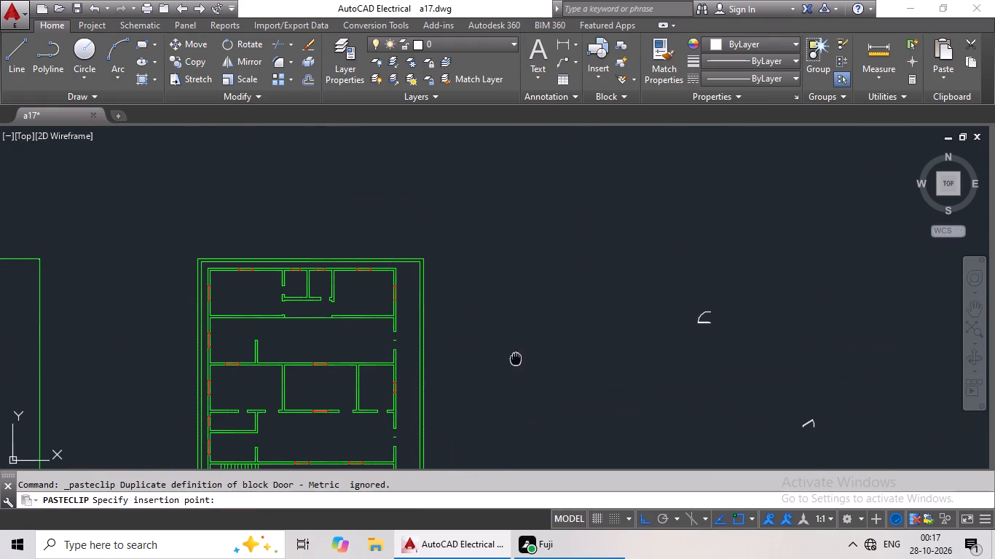
middle_drag(521, 360, 630, 362)
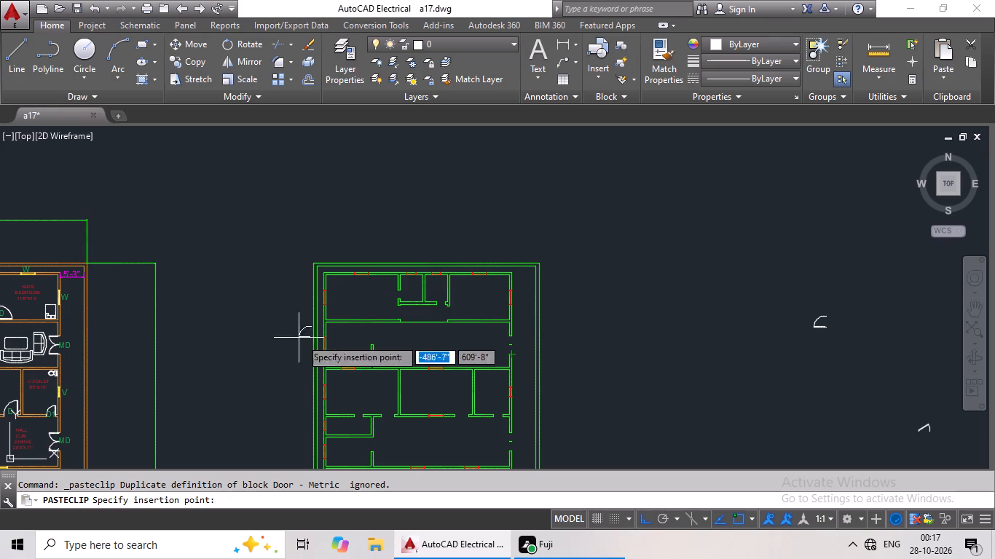
scroll(392, 319, up, 5)
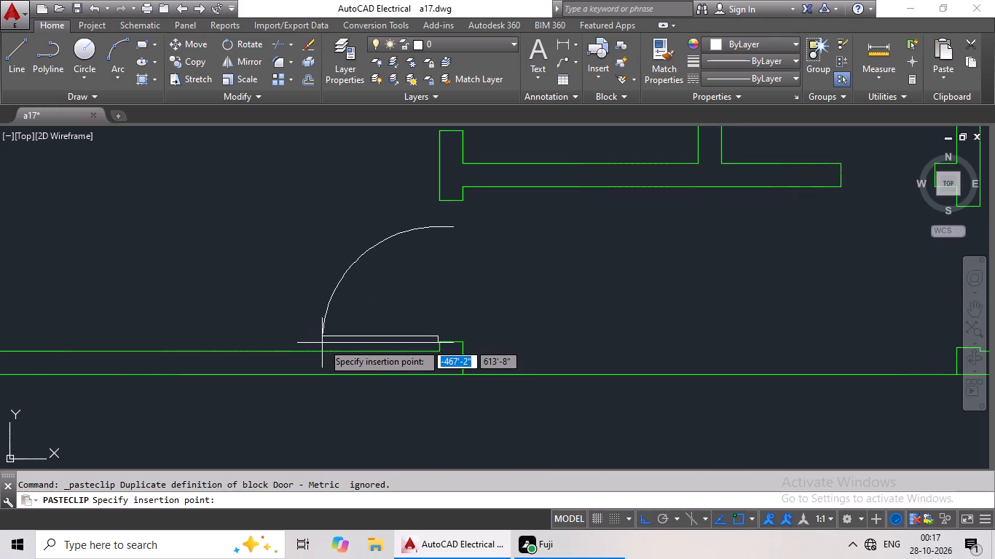
click(323, 341)
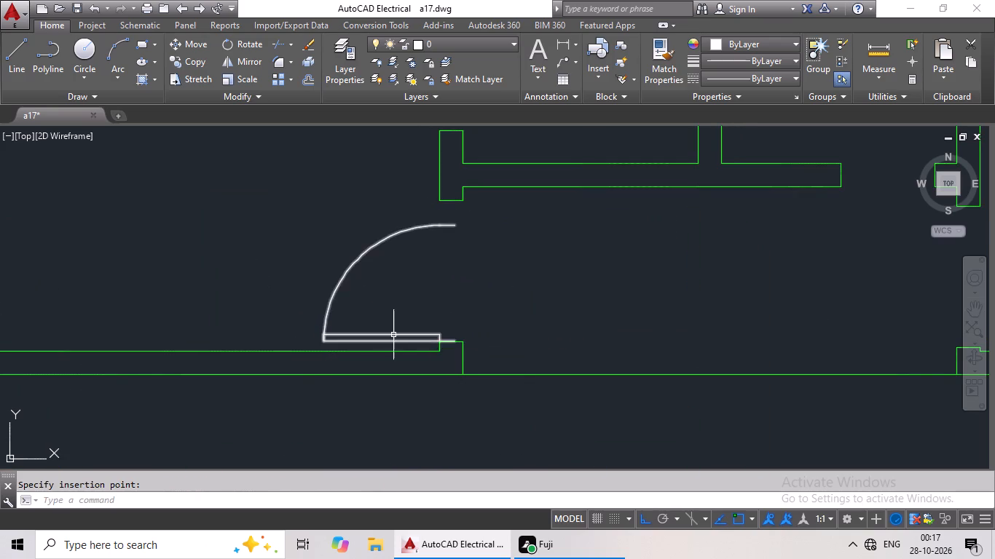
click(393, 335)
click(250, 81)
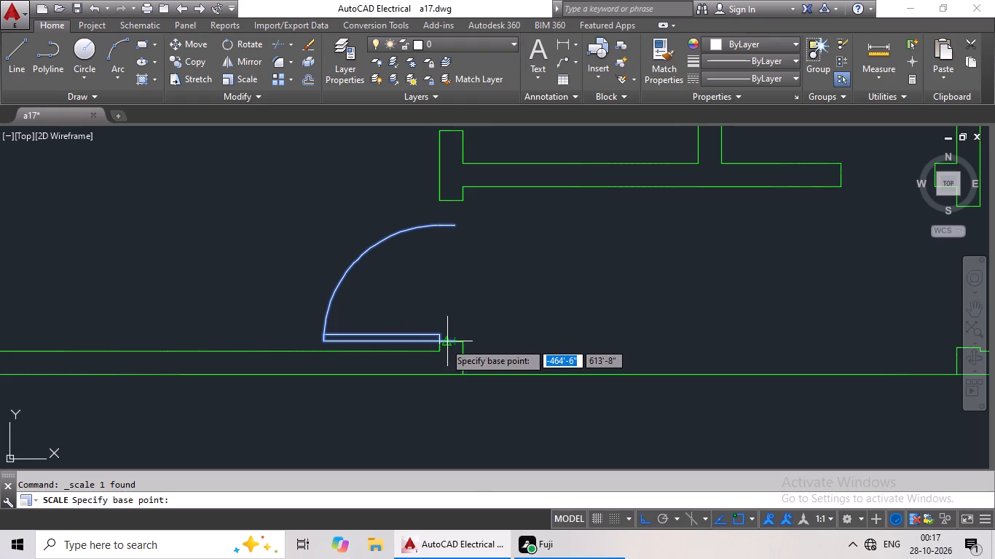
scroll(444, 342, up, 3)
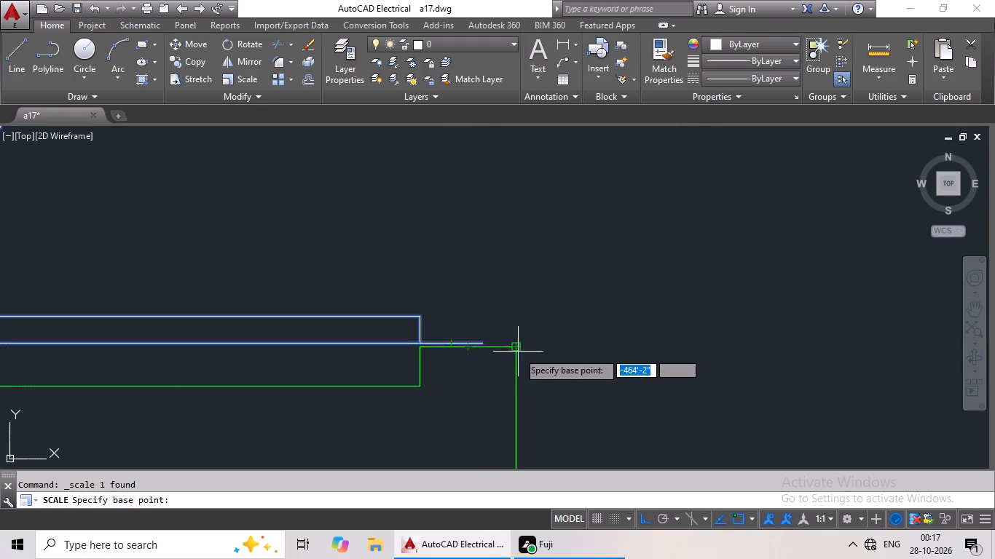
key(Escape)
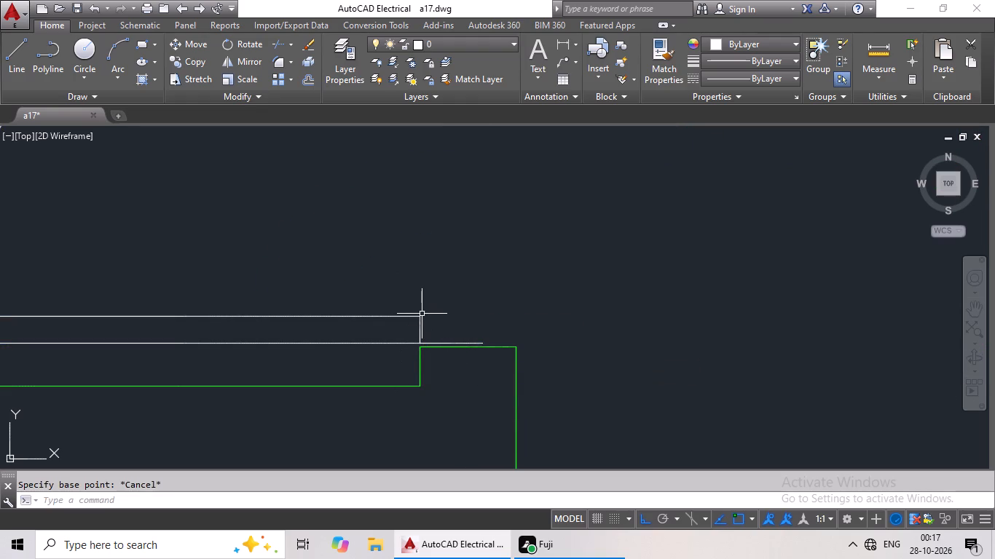
Use Stretch to shift the pasted door down onto the top edge of the doorway's lower jamb.
click(421, 319)
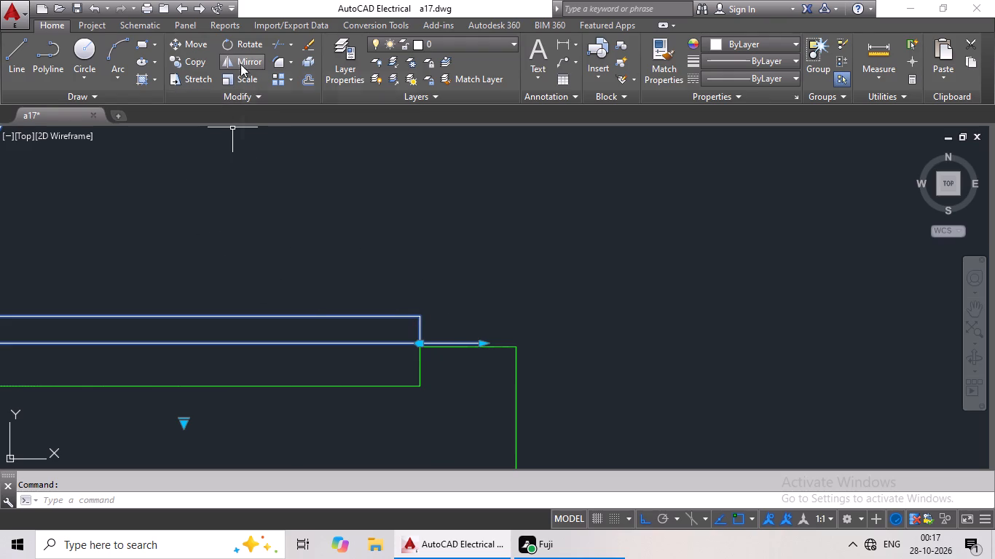
click(211, 83)
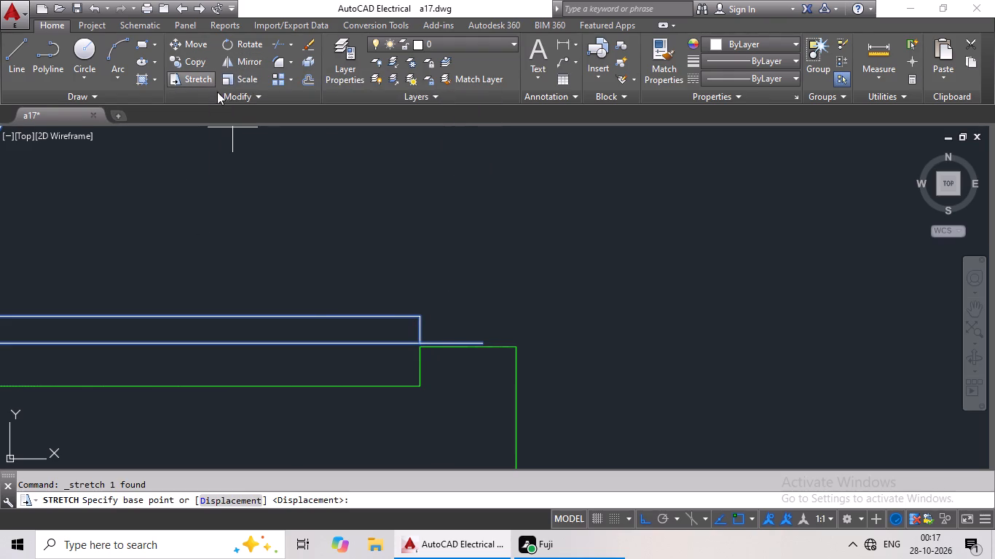
scroll(460, 341, up, 4)
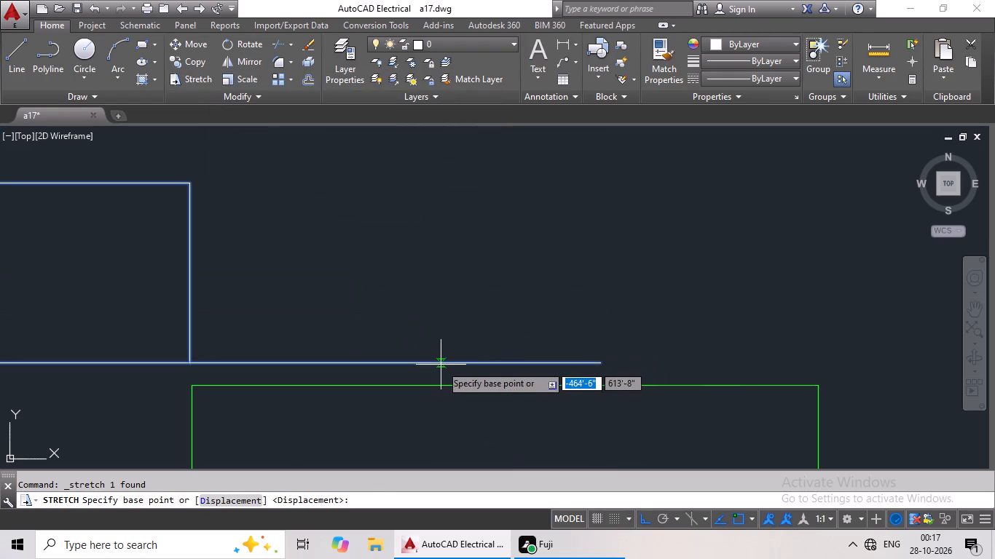
drag(441, 365, 439, 372)
click(437, 384)
scroll(506, 353, down, 5)
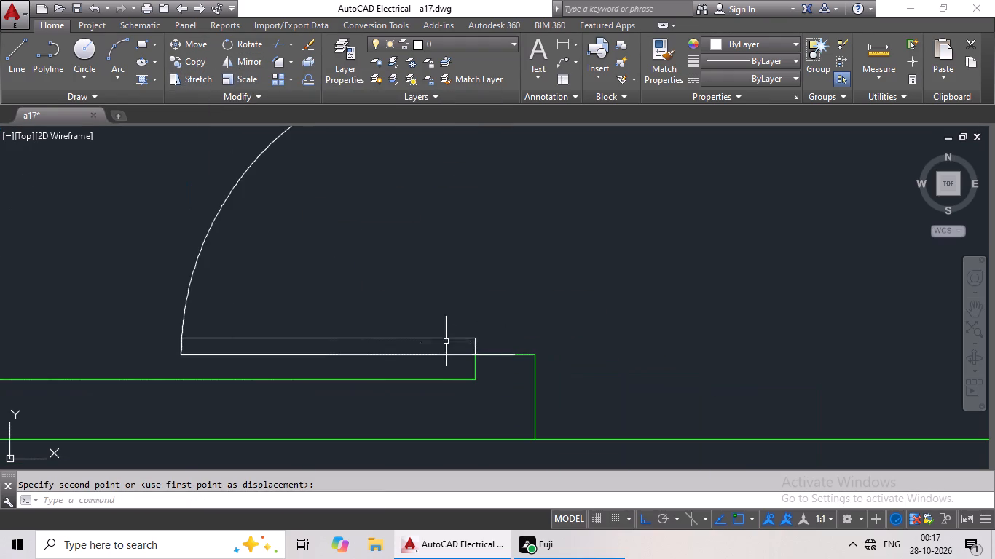
Scale the door at the top-left room by reference from the lower jamb's midpoint so its arc reaches the upper jamb.
click(452, 338)
scroll(529, 319, down, 1)
middle_drag(554, 306, 488, 357)
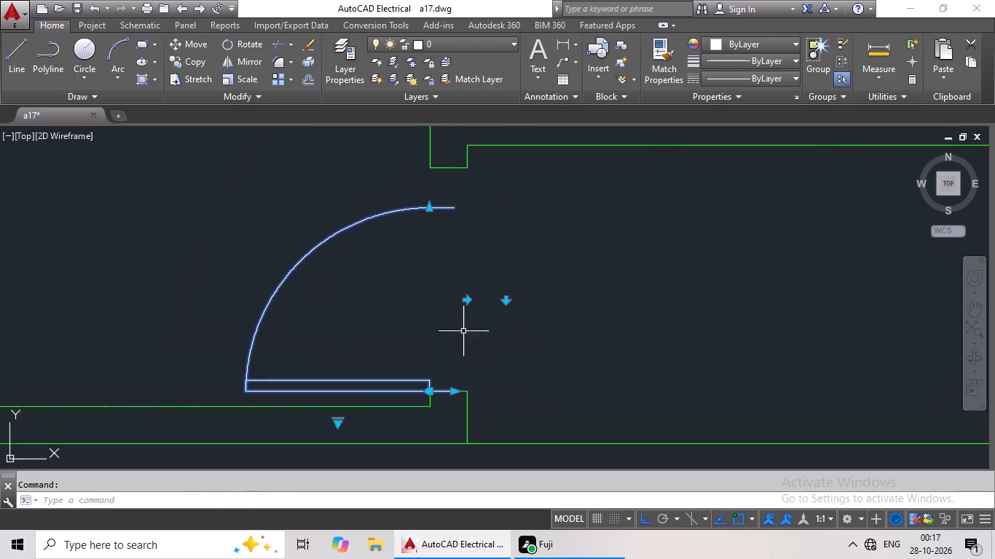
click(230, 76)
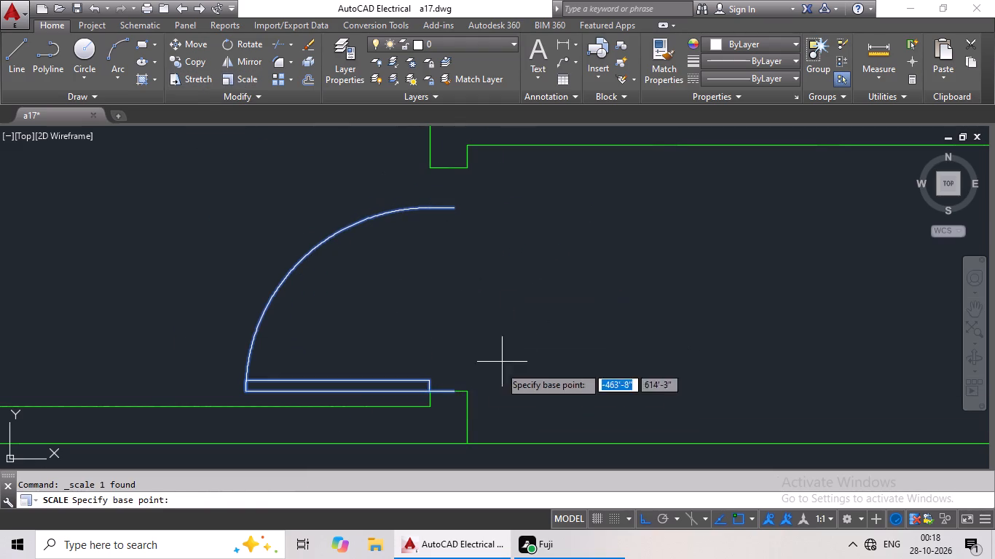
scroll(460, 394, up, 2)
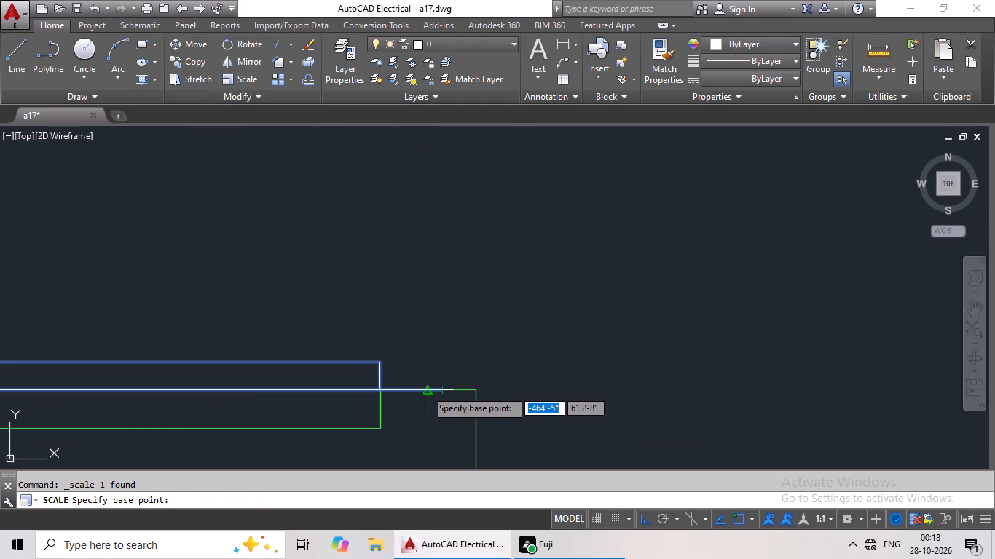
click(427, 387)
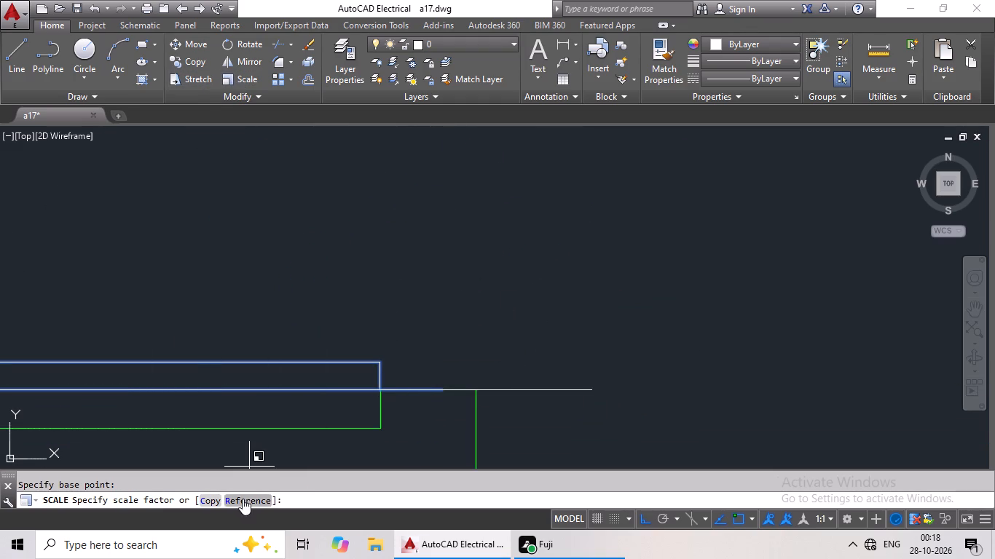
click(243, 498)
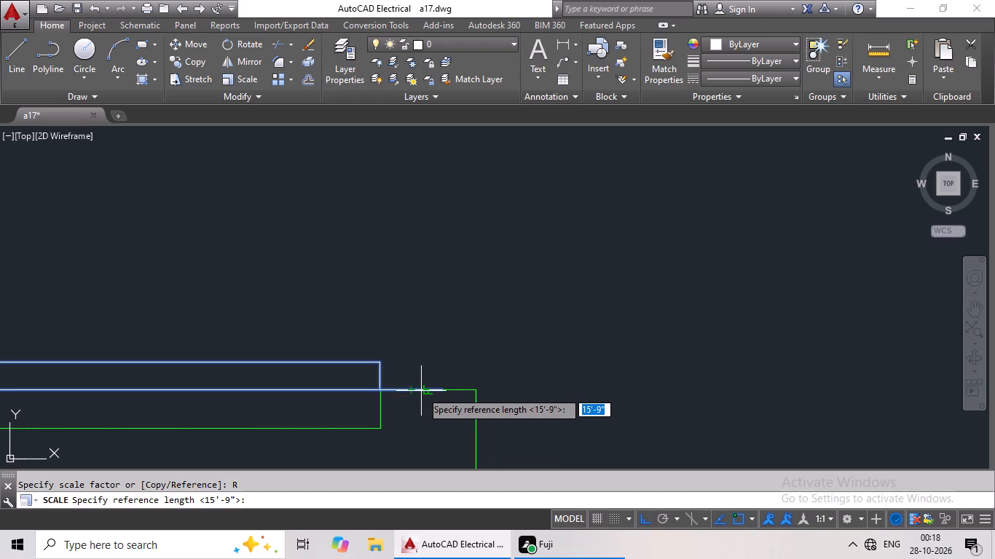
click(430, 389)
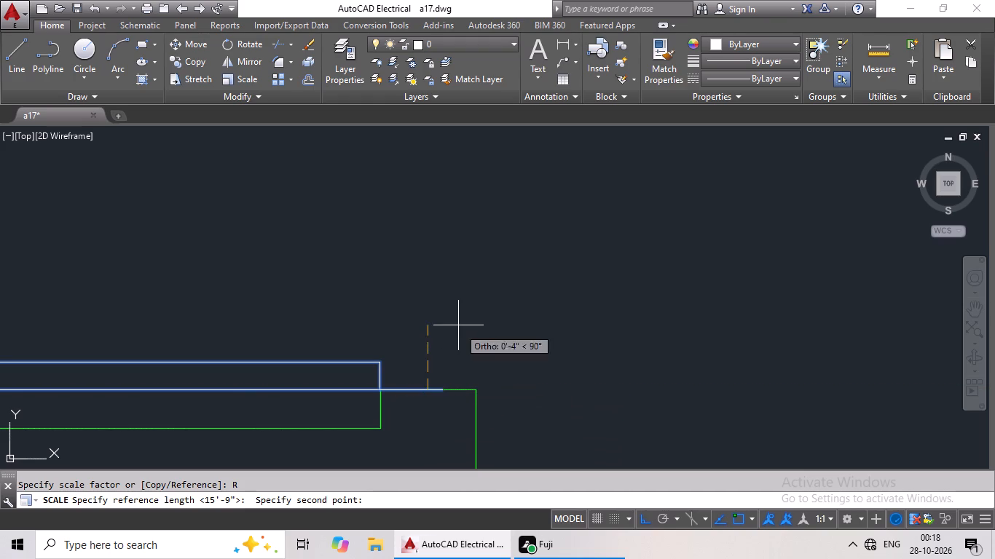
middle_drag(460, 306, 495, 501)
scroll(506, 482, down, 3)
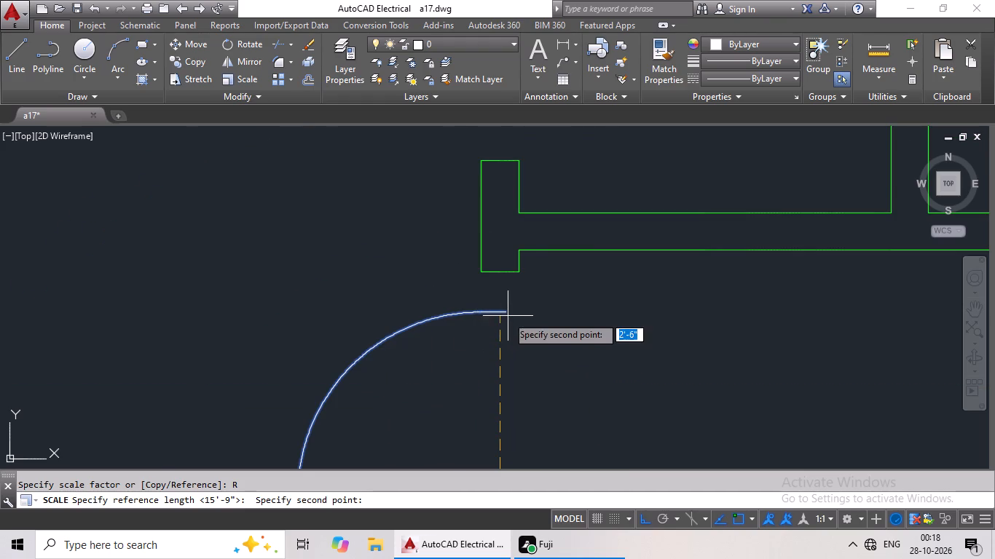
drag(501, 314, 503, 306)
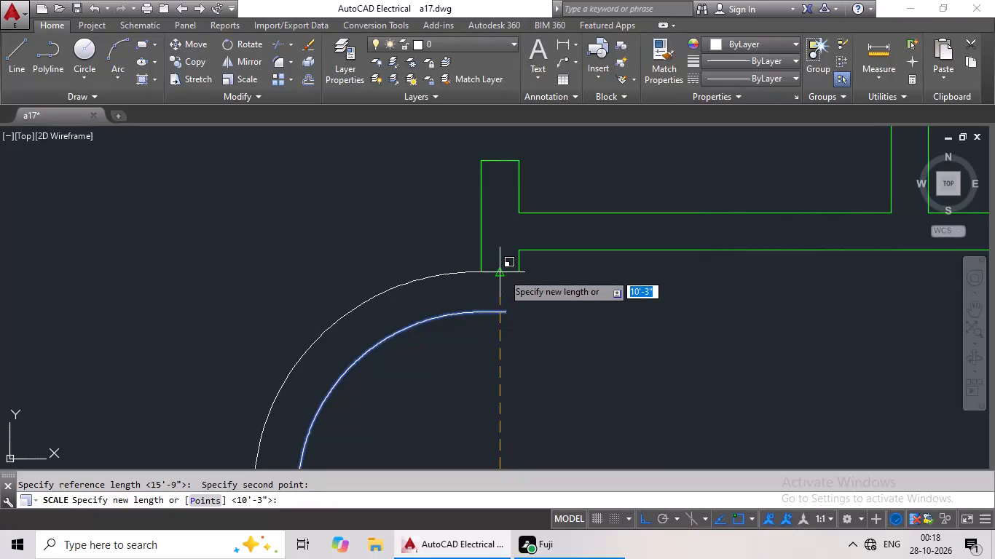
click(503, 273)
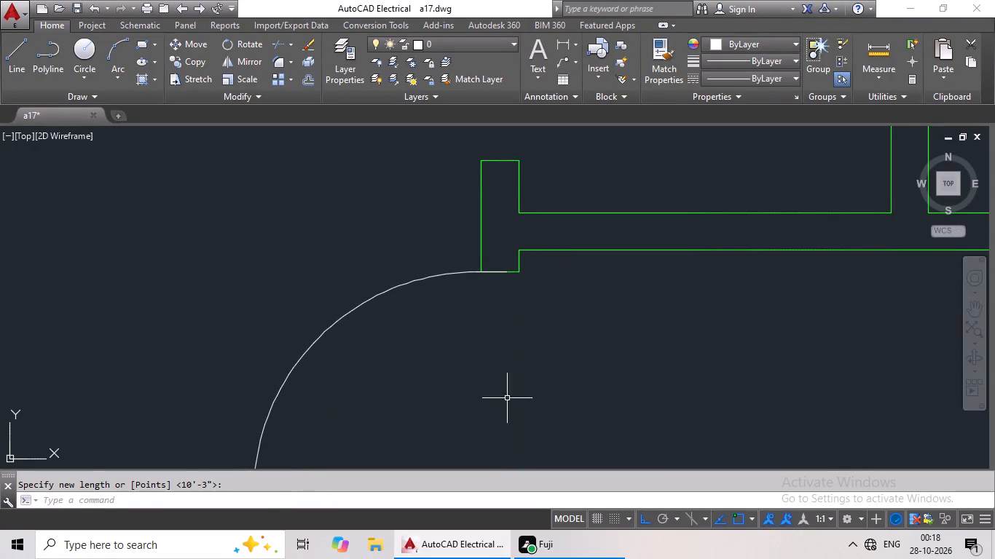
Mirror the spare door beside the green plan across a vertical line, erasing the source door.
scroll(589, 364, down, 5)
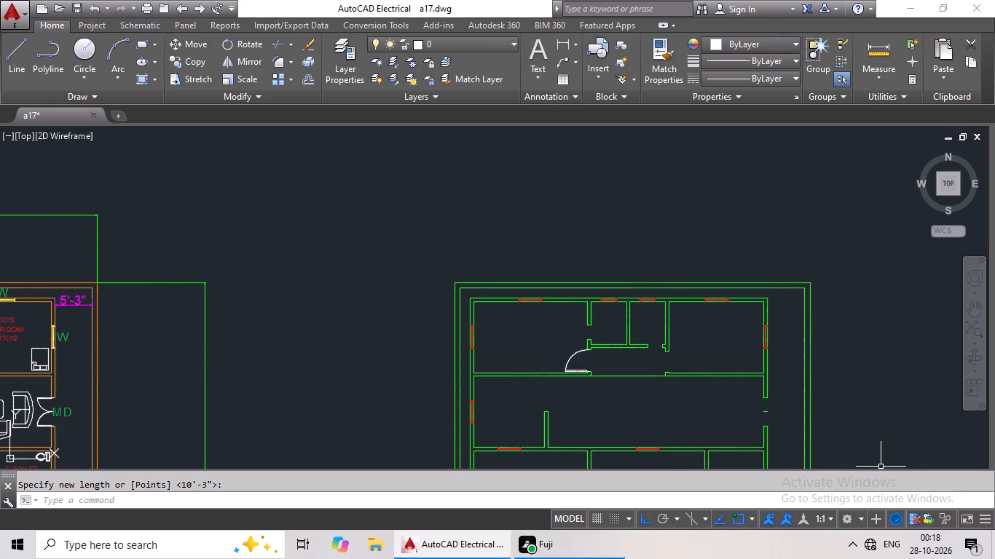
scroll(873, 499, down, 2)
middle_drag(811, 367, 597, 205)
scroll(612, 234, down, 2)
middle_drag(688, 224, 523, 290)
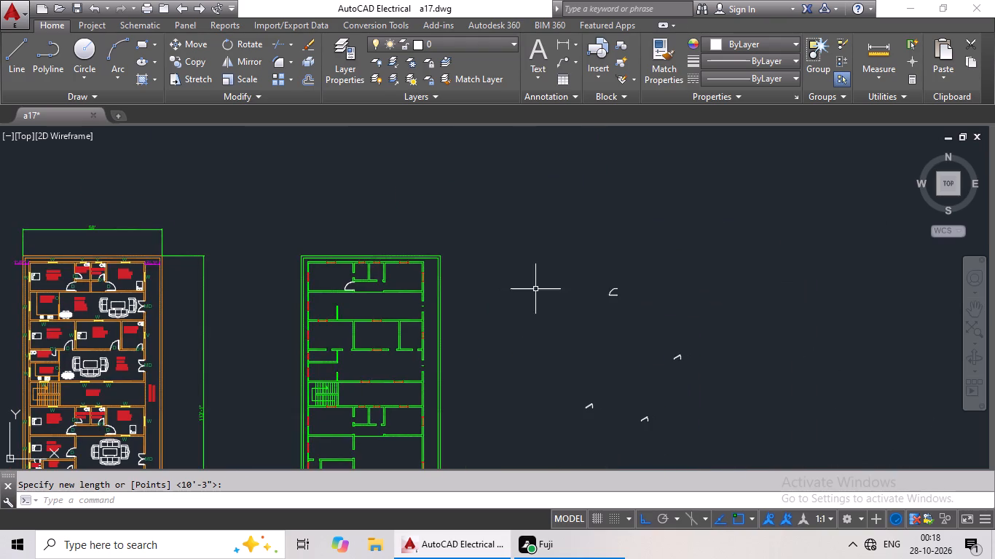
scroll(628, 293, up, 4)
click(540, 304)
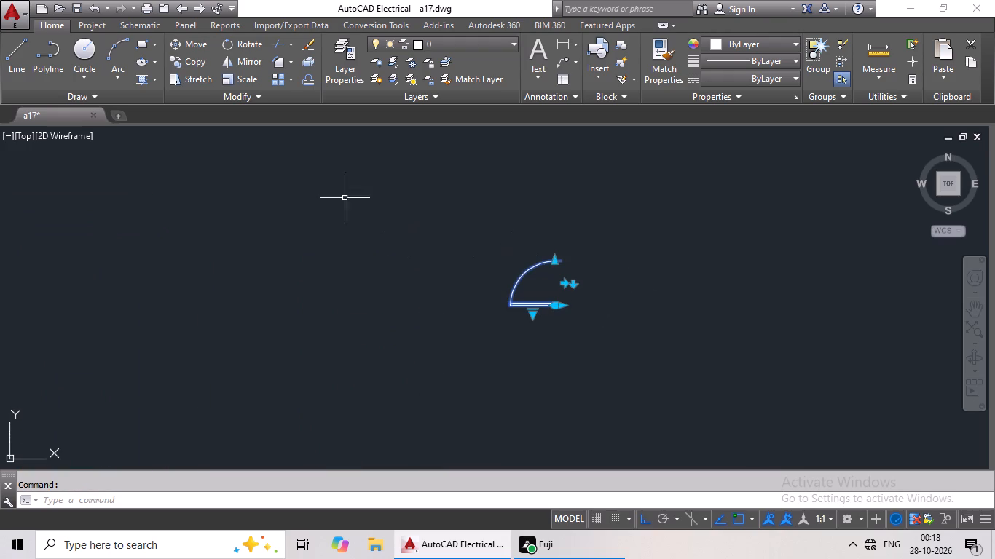
click(250, 68)
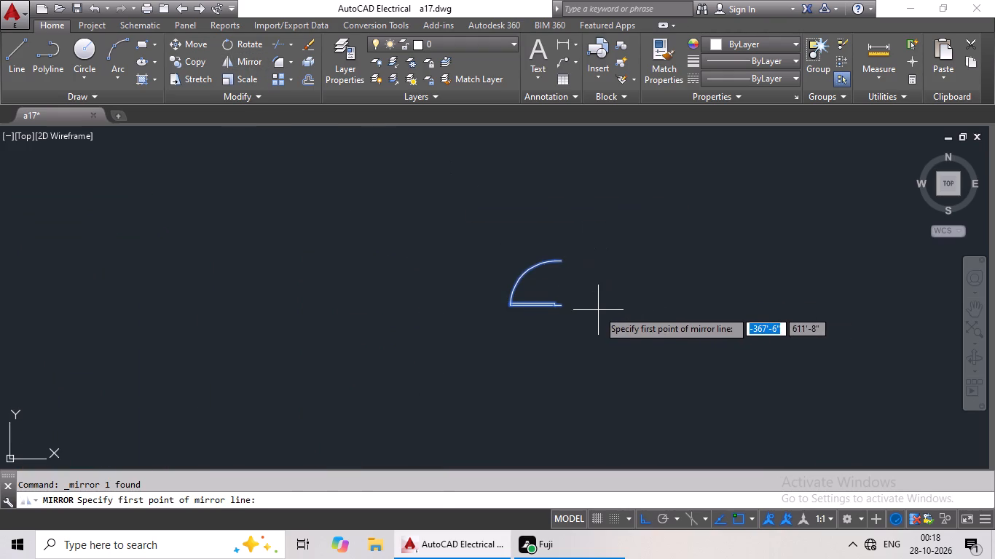
click(598, 309)
click(624, 244)
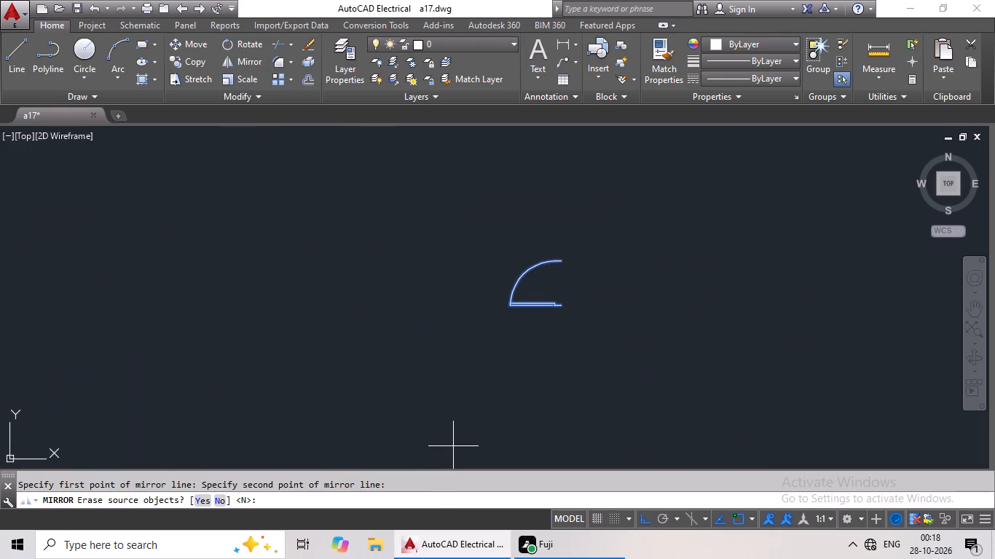
click(211, 499)
Copy the mirrored door and paste it at the midpoint of the lower jamb of the top-right room's doorway.
click(687, 305)
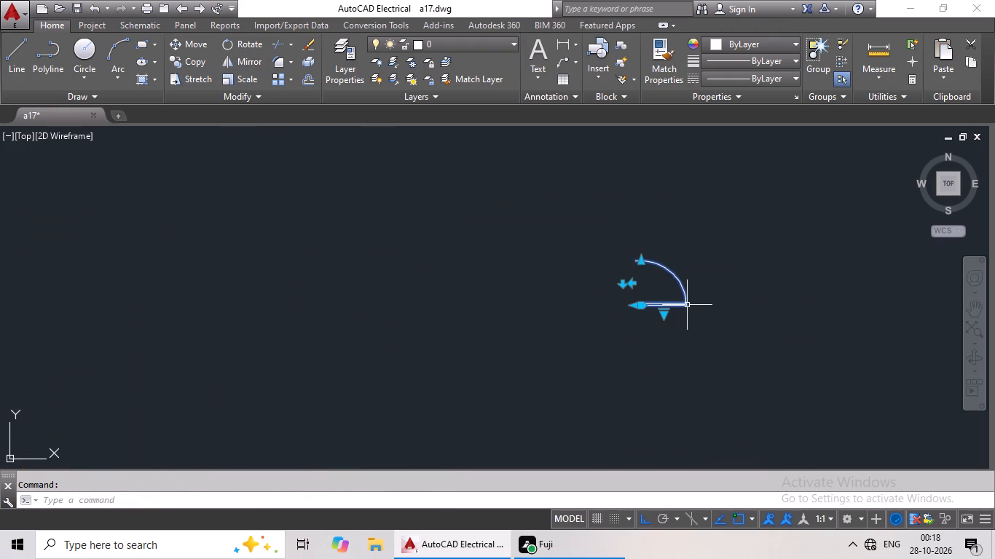
key(ctrl+c)
key(ctrl+v)
scroll(696, 301, down, 2)
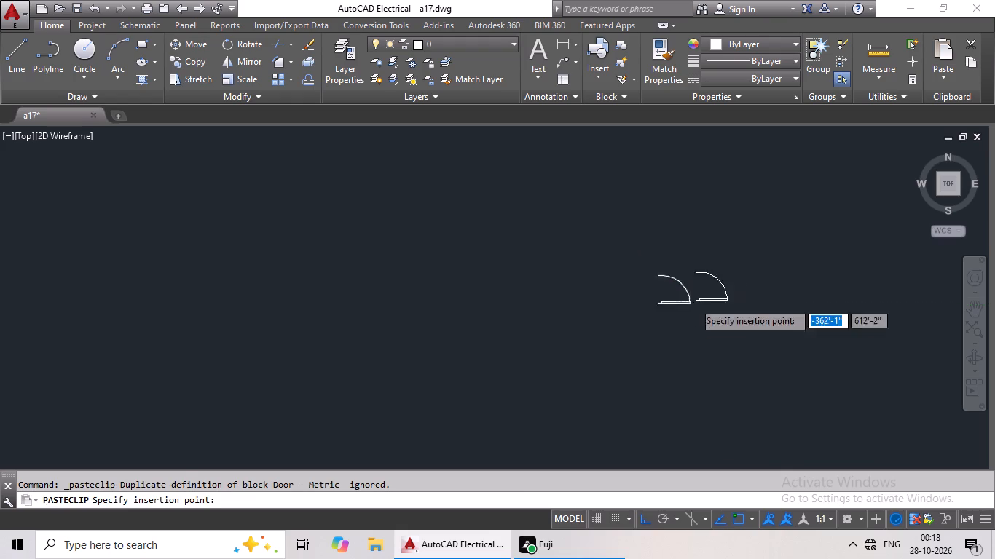
middle_drag(227, 212, 487, 185)
scroll(330, 246, up, 3)
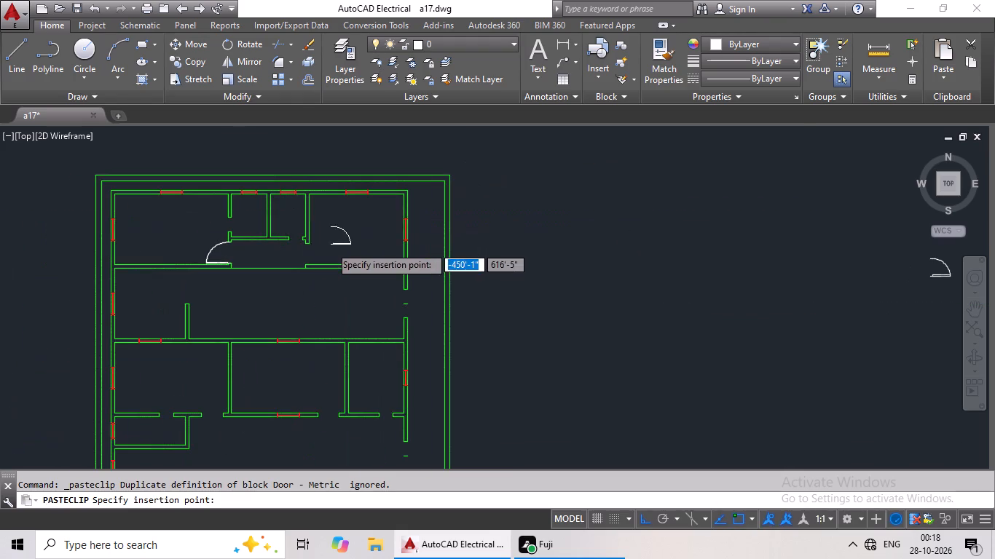
scroll(326, 250, up, 1)
scroll(181, 336, up, 4)
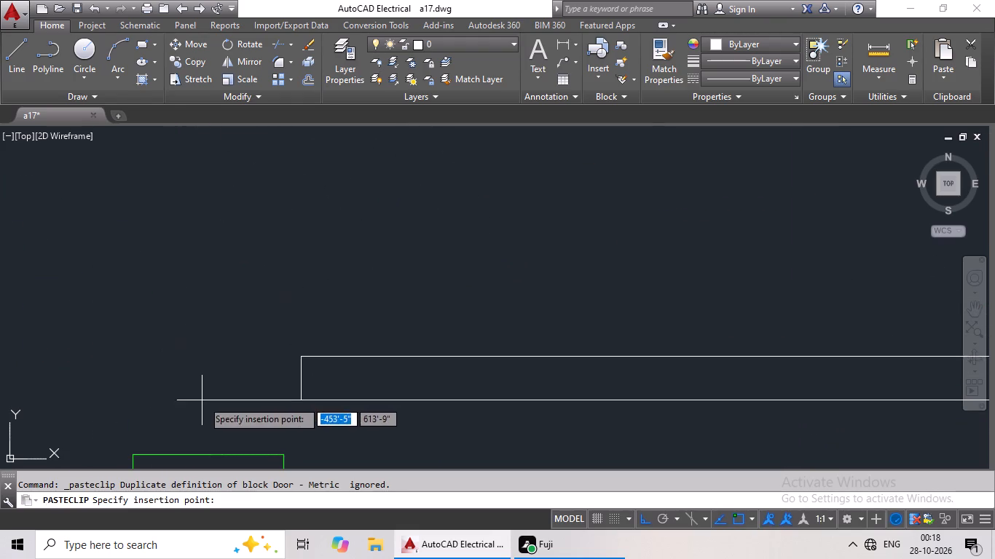
middle_drag(205, 397, 245, 222)
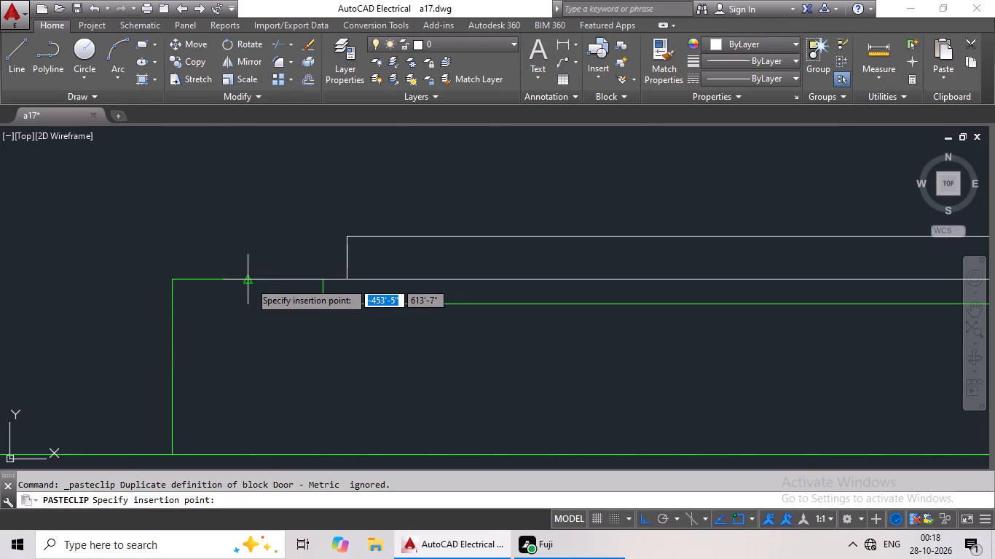
click(250, 282)
Scale the pasted door by reference from its lower jamb point so its arc reaches the top-right room doorway's upper jamb.
scroll(323, 253, down, 3)
scroll(382, 222, down, 2)
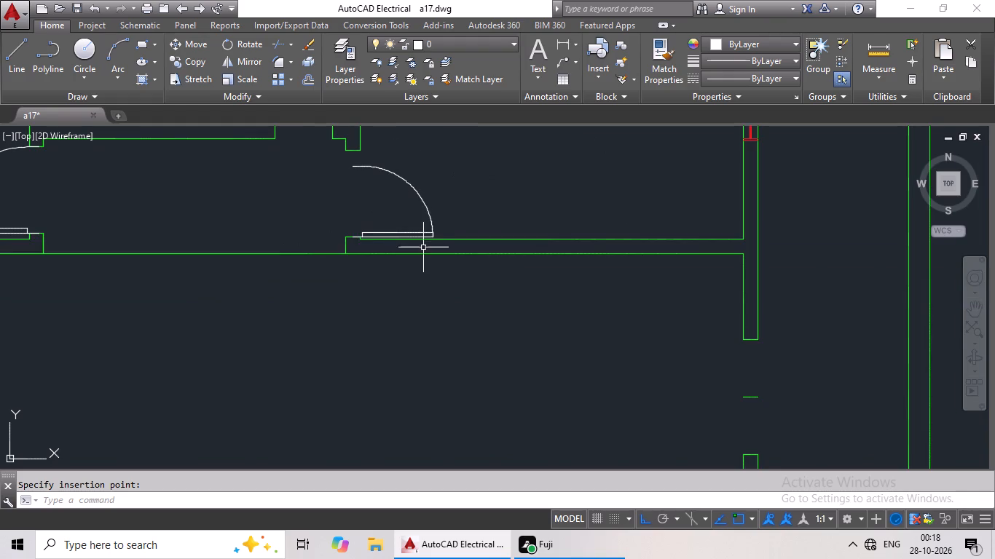
middle_drag(455, 202, 403, 260)
click(369, 258)
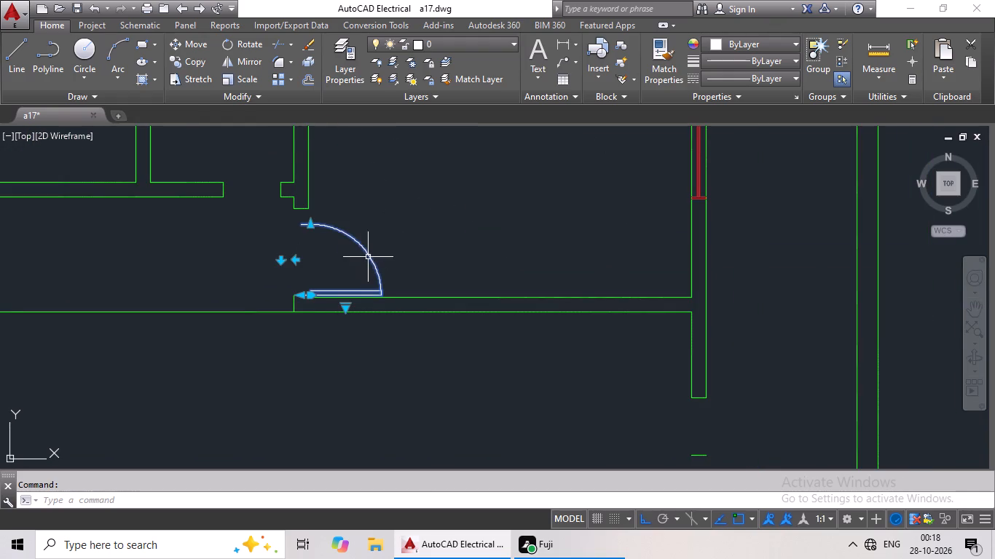
click(228, 74)
scroll(308, 307, up, 3)
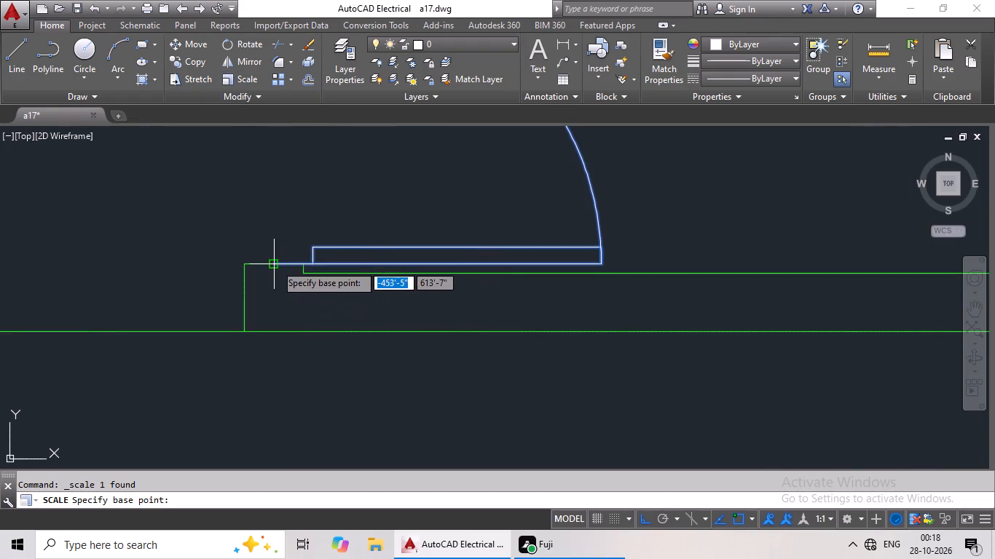
click(275, 264)
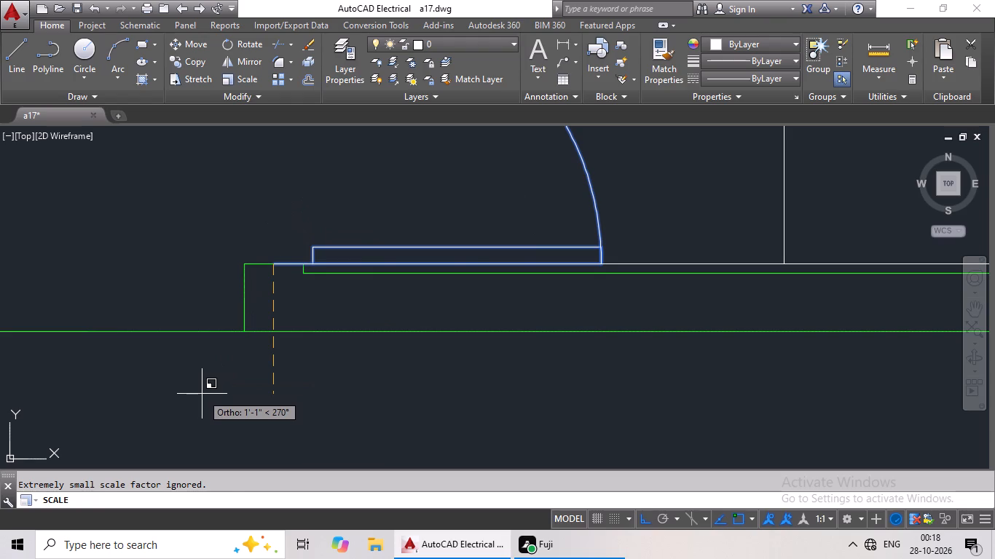
key(r)
key(space)
click(273, 263)
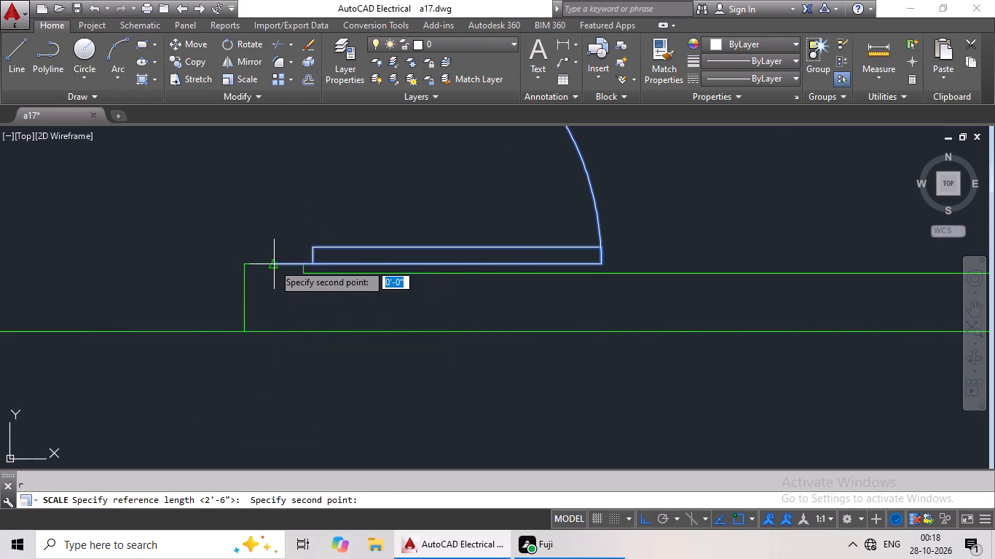
middle_drag(317, 189, 295, 373)
scroll(300, 354, down, 1)
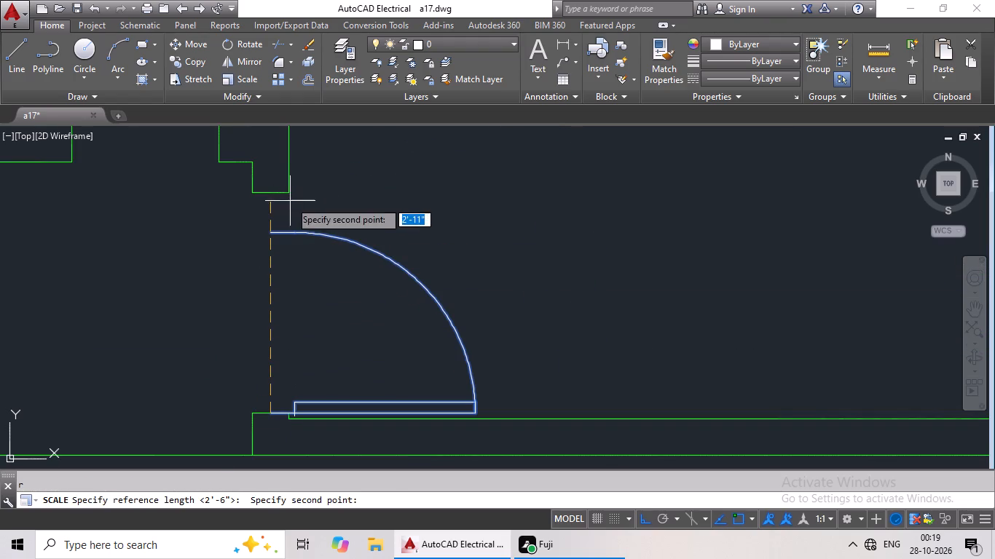
click(270, 233)
click(267, 192)
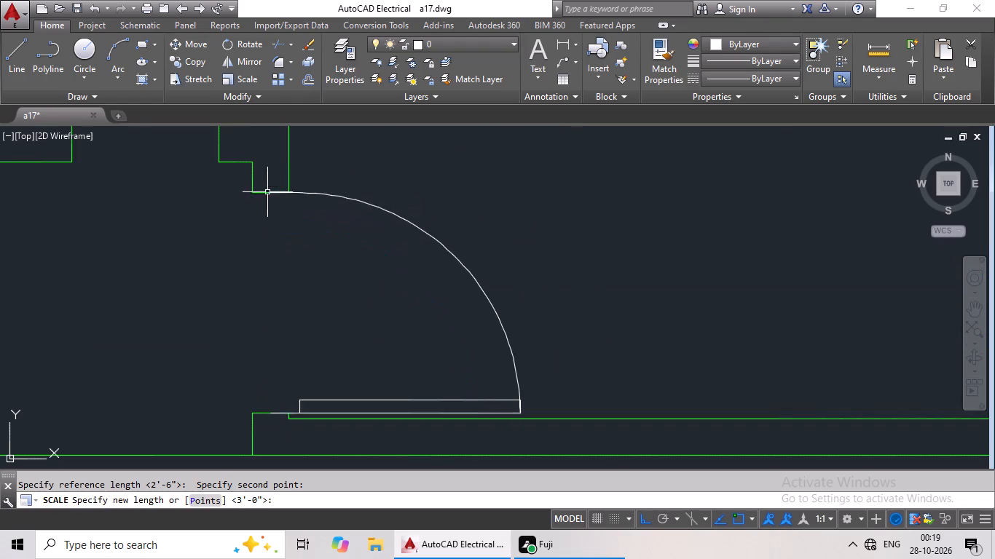
Copy the top-right room's fitted door and paste it at the lower jamb's midpoint in the doorway between the top-left room and adjacent small room.
scroll(400, 188, down, 3)
middle_drag(476, 167, 417, 274)
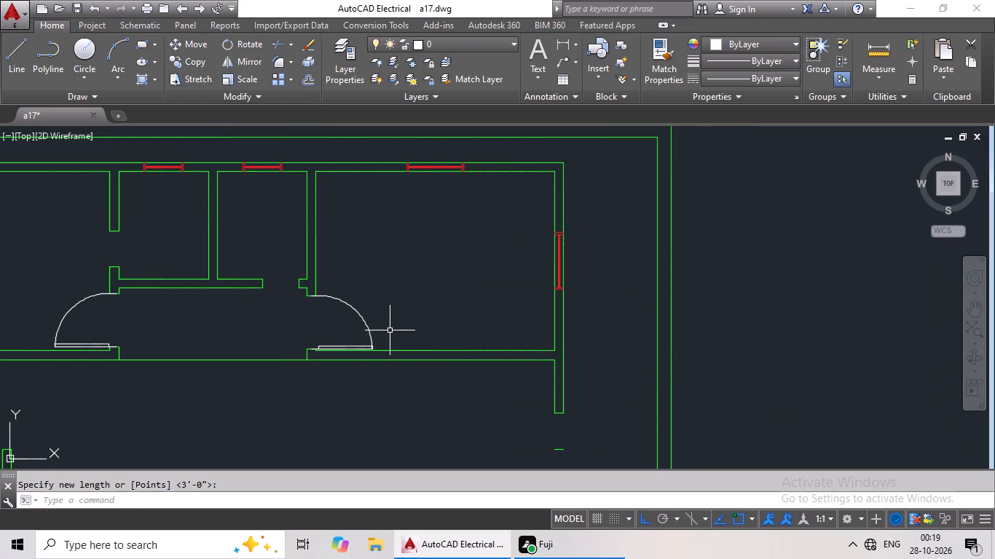
click(368, 333)
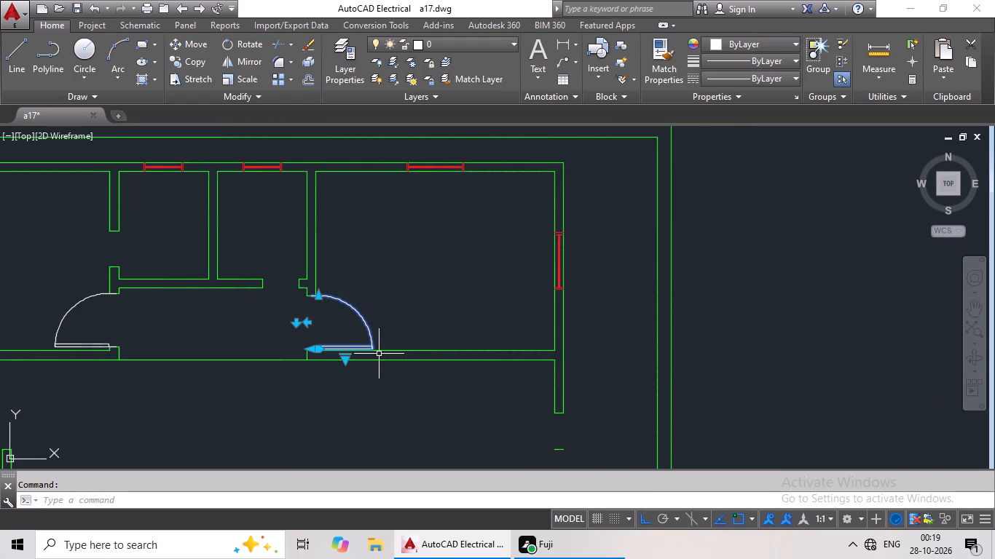
key(ctrl+c)
key(ctrl+v)
scroll(127, 257, up, 2)
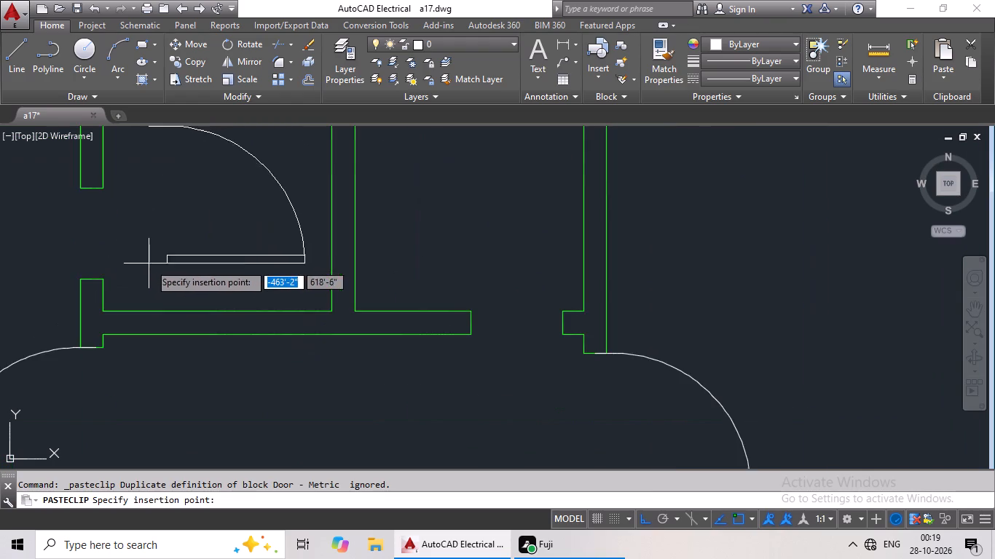
middle_drag(152, 264, 480, 265)
scroll(419, 278, up, 3)
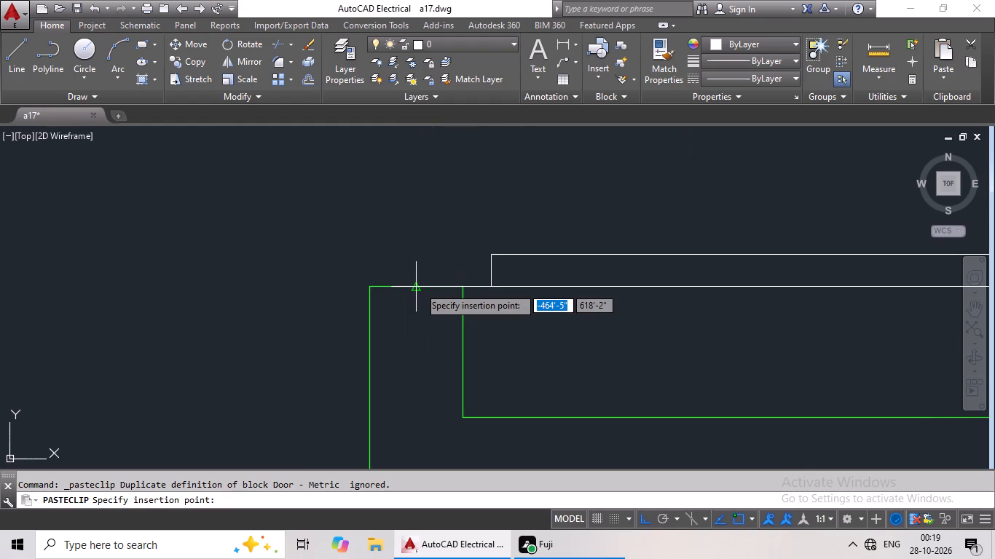
click(419, 287)
Scale the pasted door by reference from its lower jamb point so its arc reaches the small room doorway's upper jamb midpoint.
scroll(478, 258, down, 3)
middle_drag(516, 170, 505, 239)
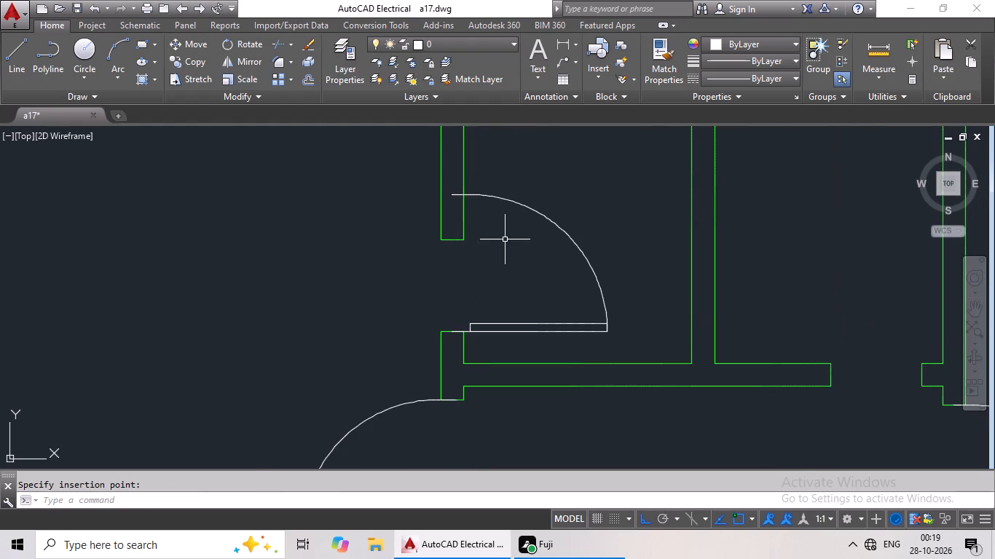
click(517, 202)
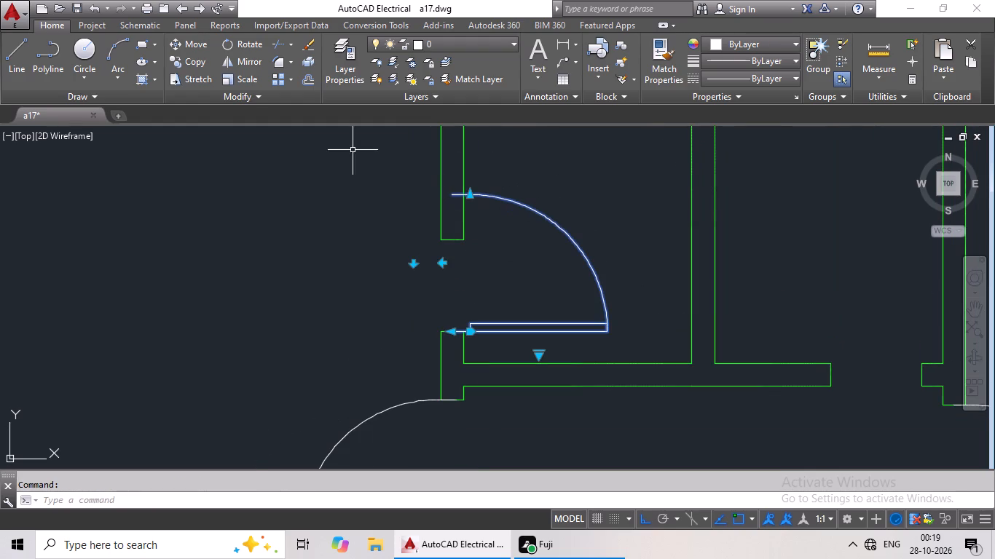
click(245, 74)
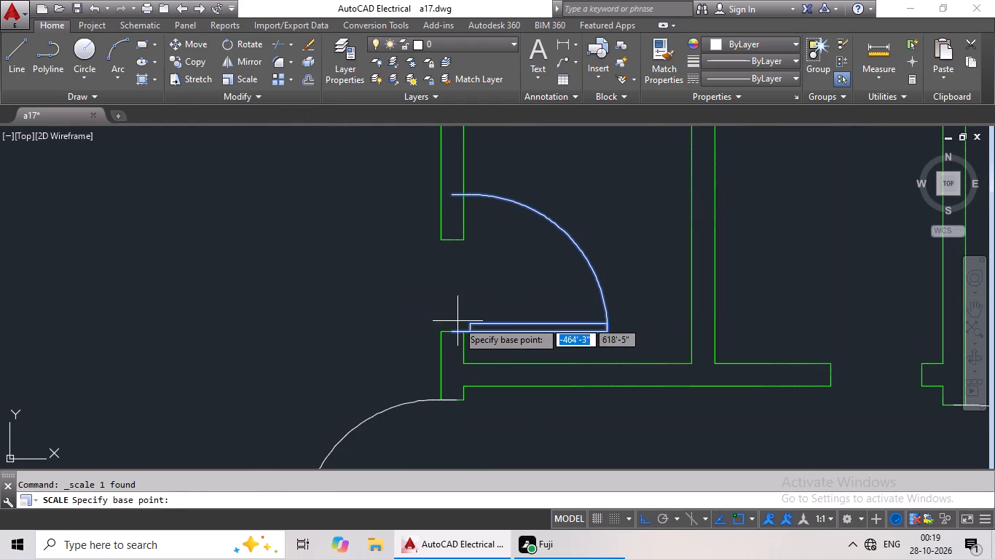
click(454, 331)
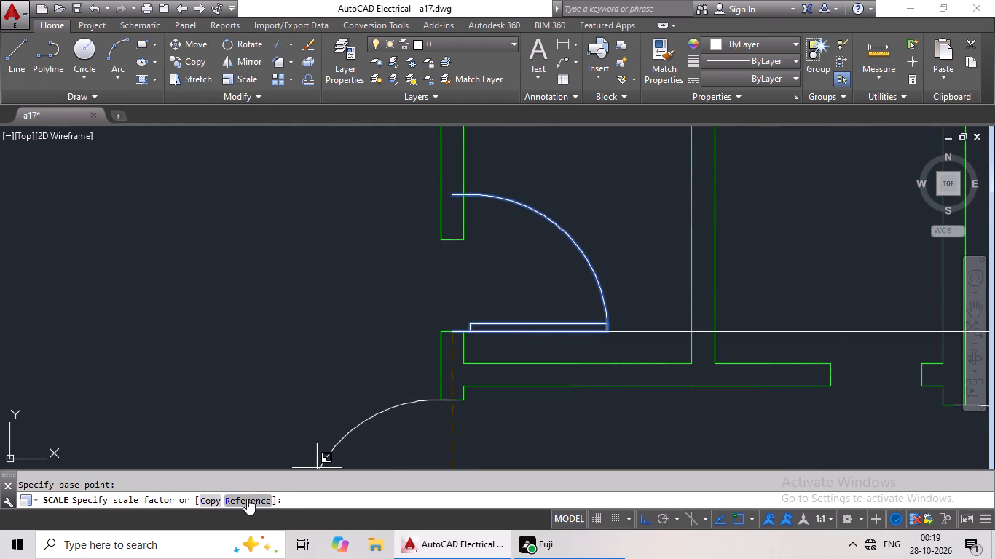
click(247, 499)
click(453, 333)
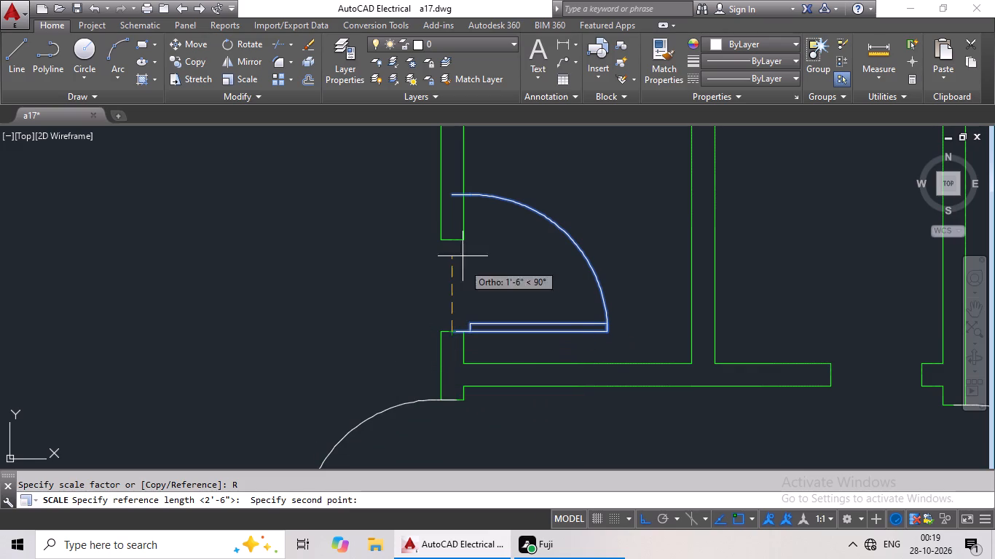
click(455, 192)
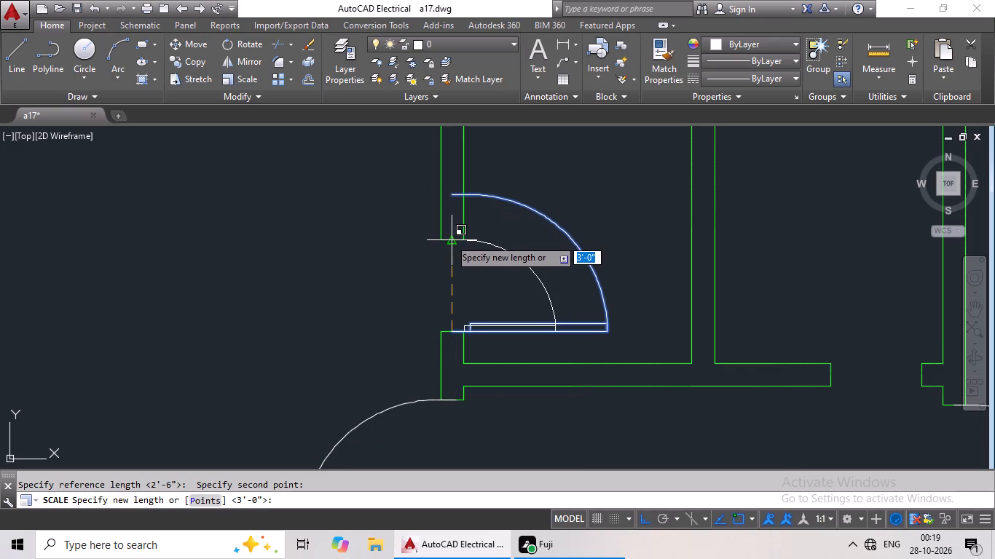
click(449, 239)
Rotate the spare door beside the green plan 90° counterclockwise about the upper end of its arc.
scroll(463, 240, down, 2)
middle_drag(517, 246, 430, 266)
middle_drag(506, 317, 505, 316)
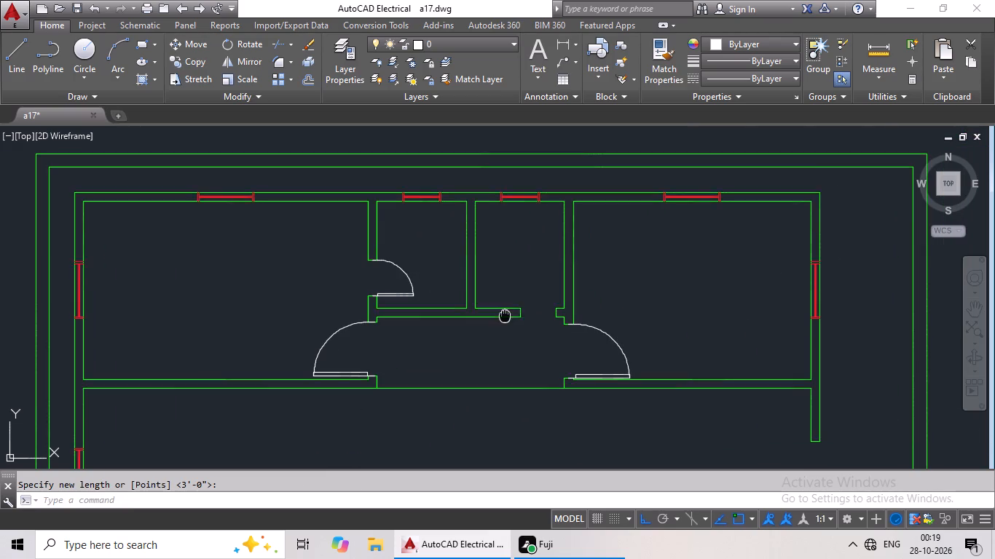
middle_drag(505, 316, 456, 331)
middle_drag(480, 334, 410, 347)
scroll(571, 333, down, 1)
scroll(637, 325, down, 1)
scroll(750, 310, down, 2)
middle_drag(774, 306, 579, 306)
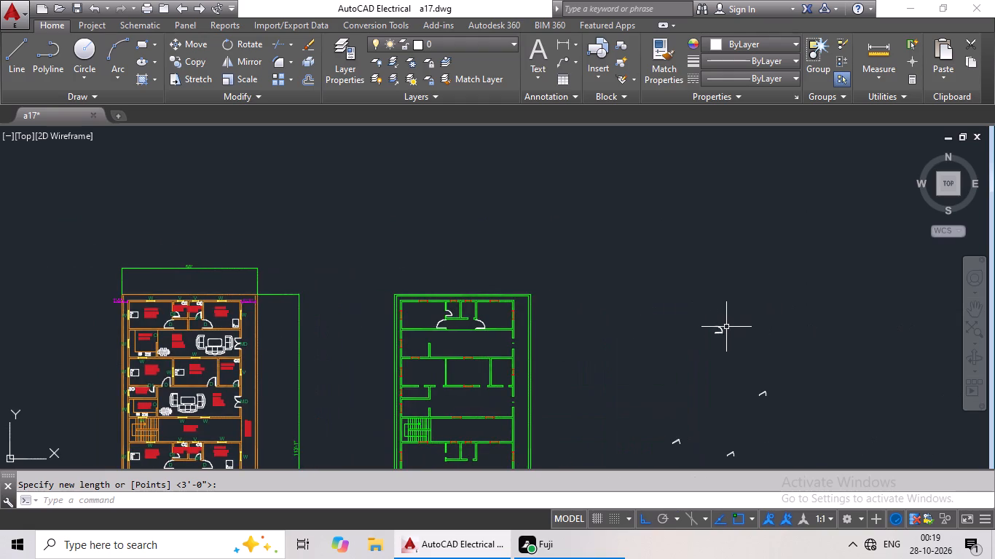
scroll(726, 327, up, 2)
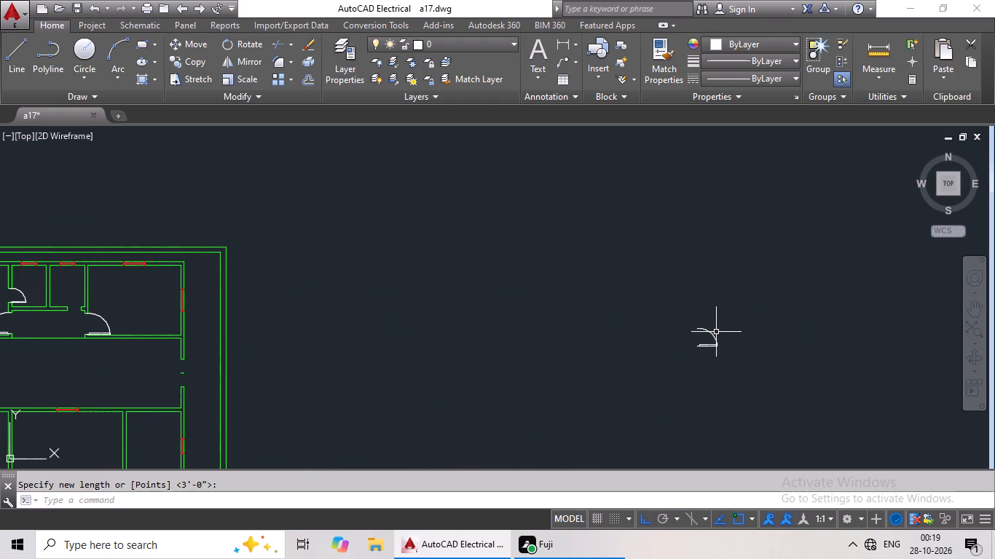
click(705, 330)
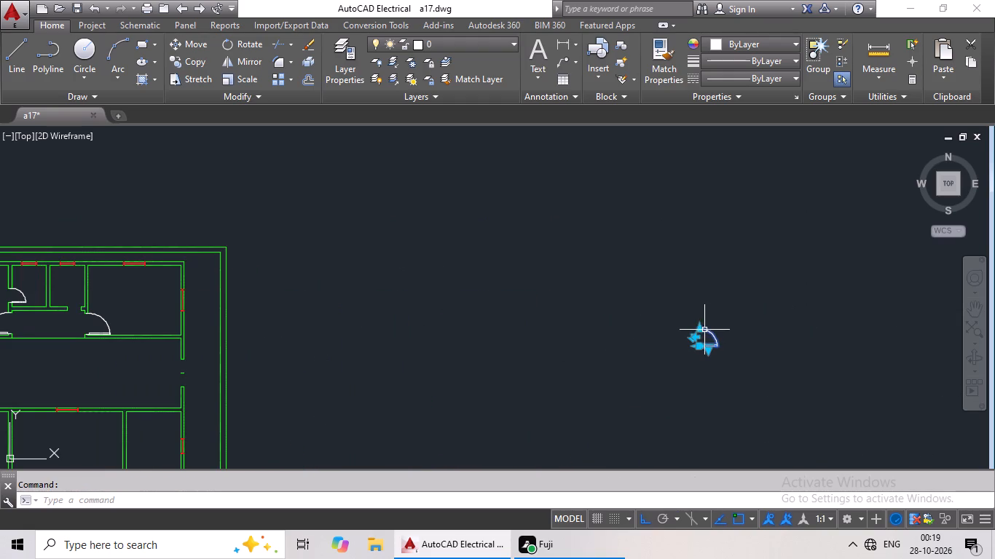
click(223, 44)
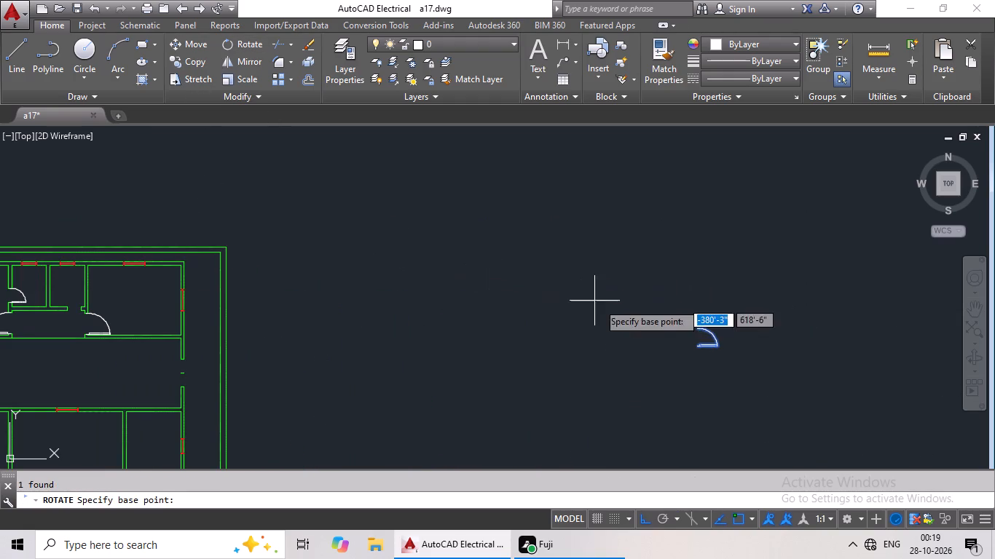
scroll(703, 336, up, 2)
click(688, 322)
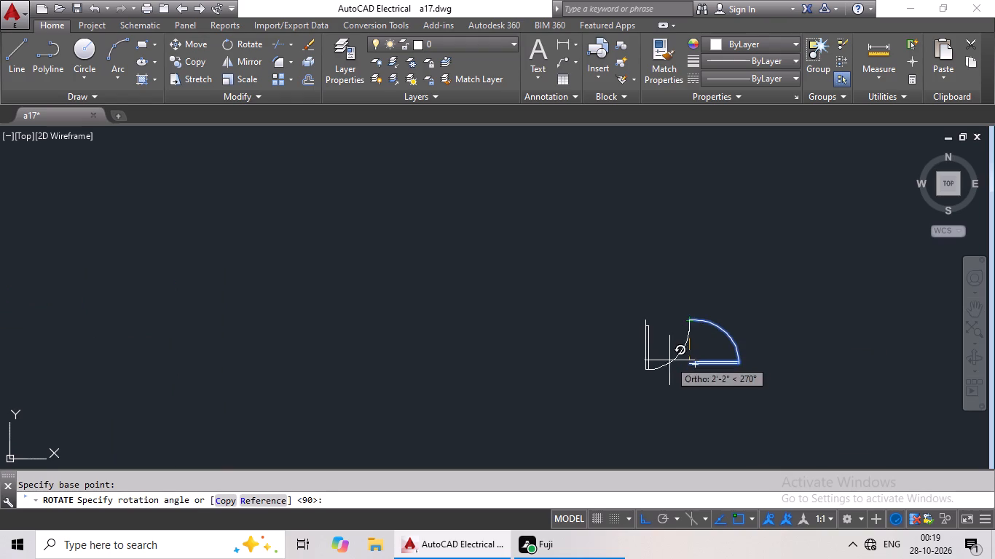
click(658, 176)
Copy the rotated door and paste it at the left jamb's midpoint in the second small top room's bottom doorway.
click(733, 278)
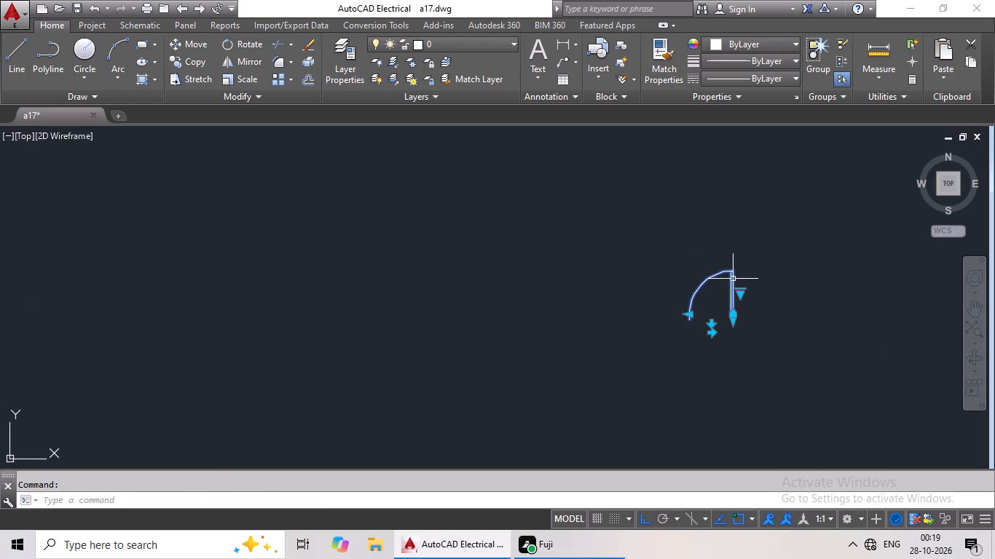
key(ctrl+c)
key(ctrl+v)
scroll(624, 325, down, 2)
middle_drag(511, 344, 704, 317)
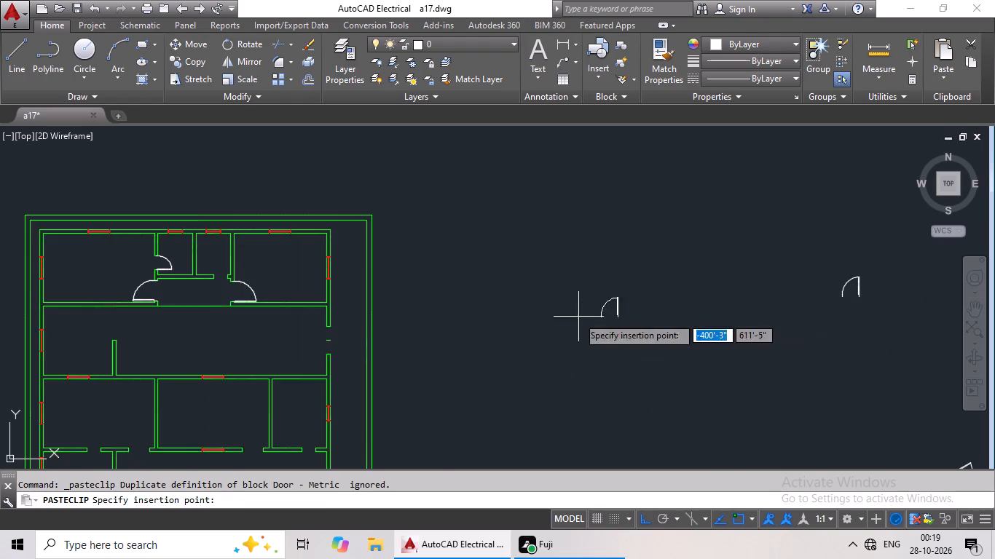
middle_drag(576, 317, 692, 320)
scroll(330, 281, up, 5)
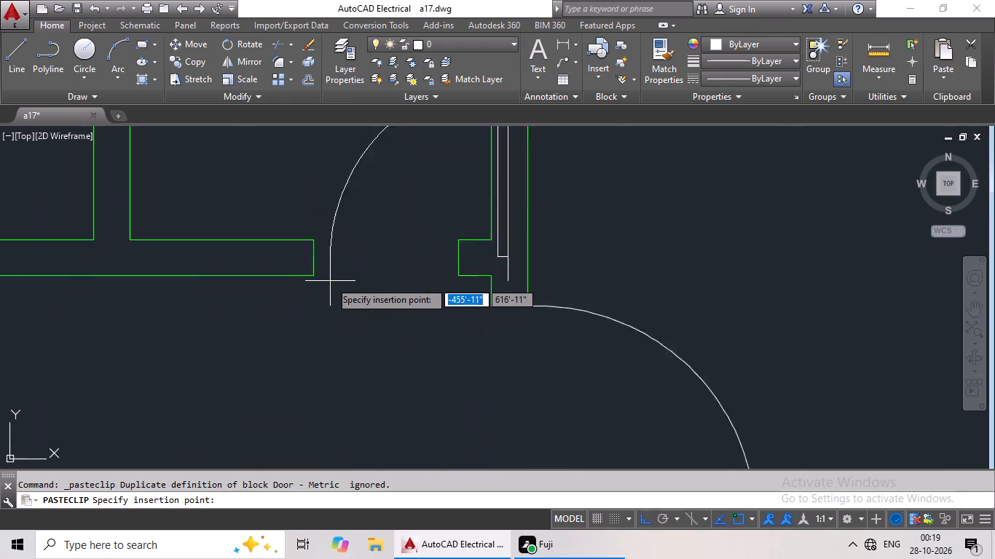
scroll(330, 281, up, 1)
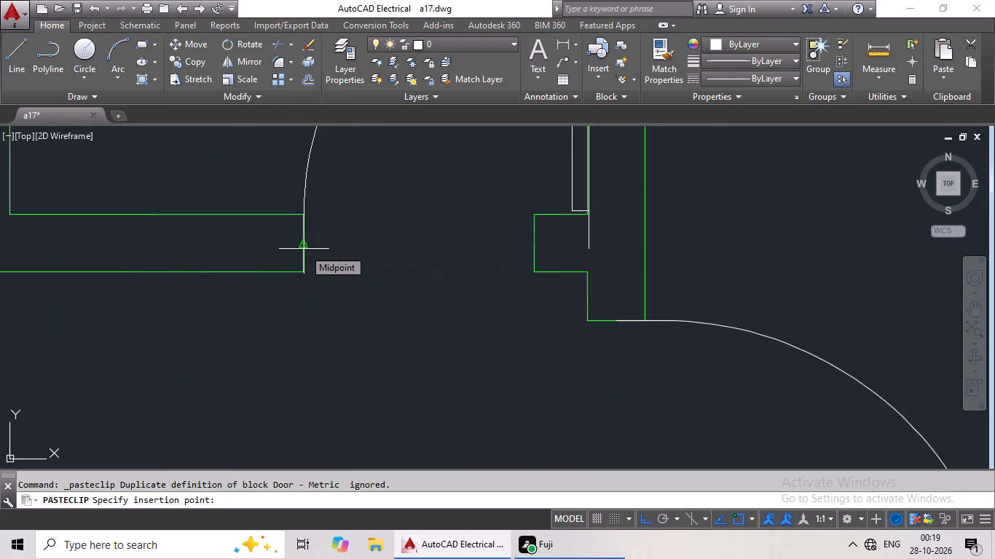
click(304, 246)
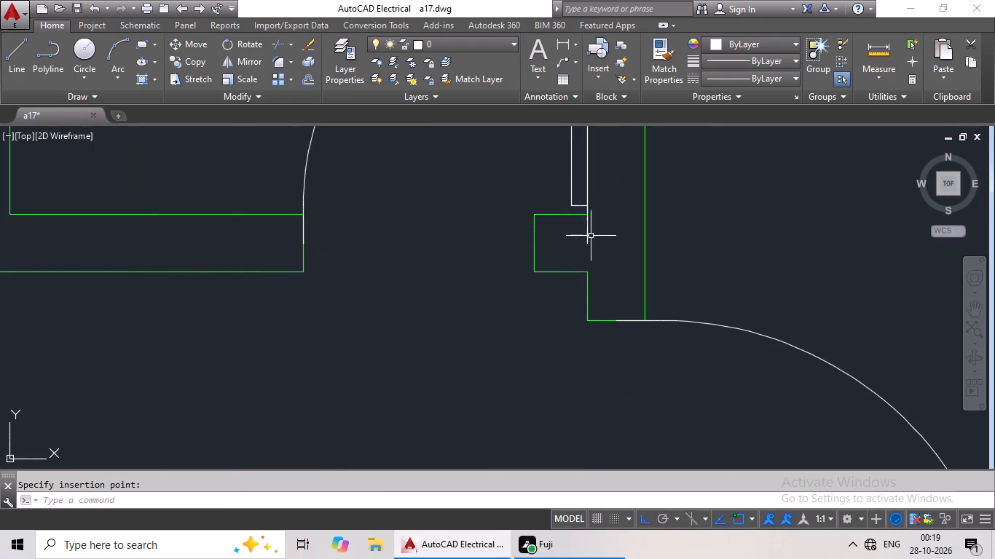
Scale the pasted door by reference from its left jamb point to a 2'-0" width, reaching the right jamb's midpoint.
click(588, 237)
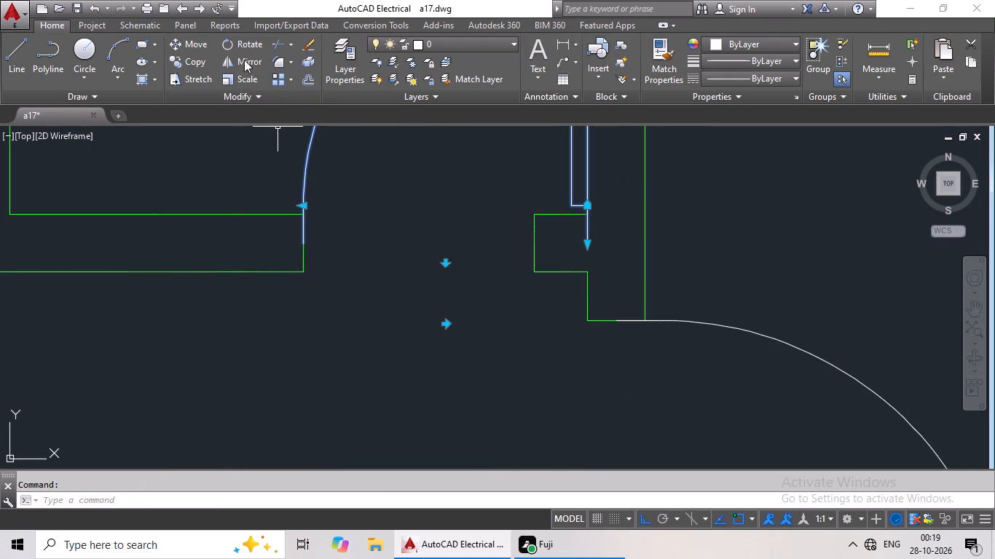
drag(247, 76, 248, 84)
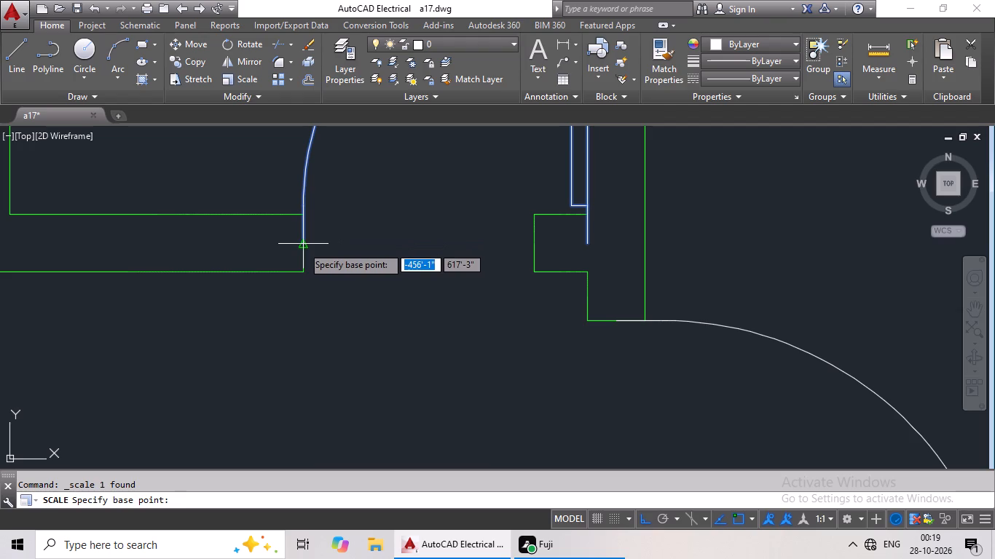
click(302, 246)
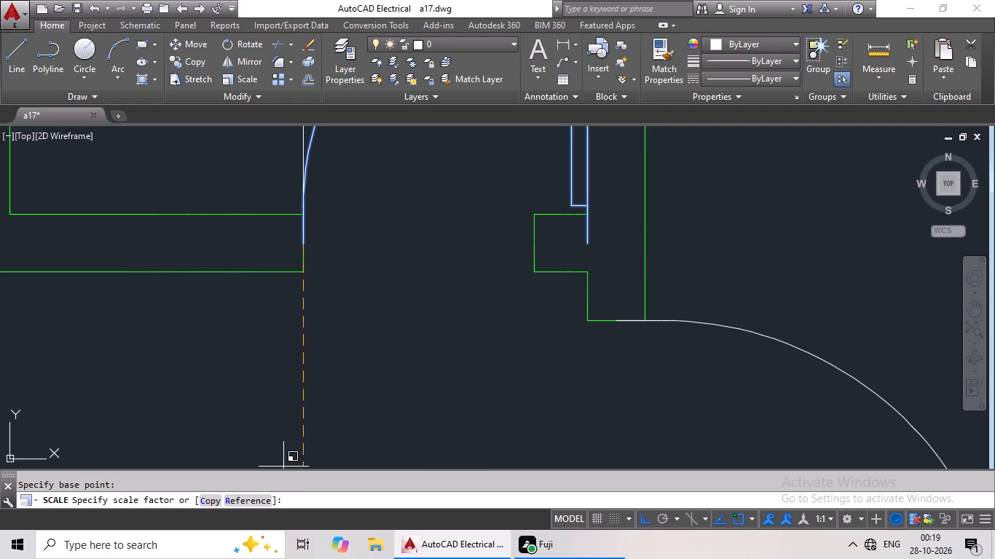
click(260, 498)
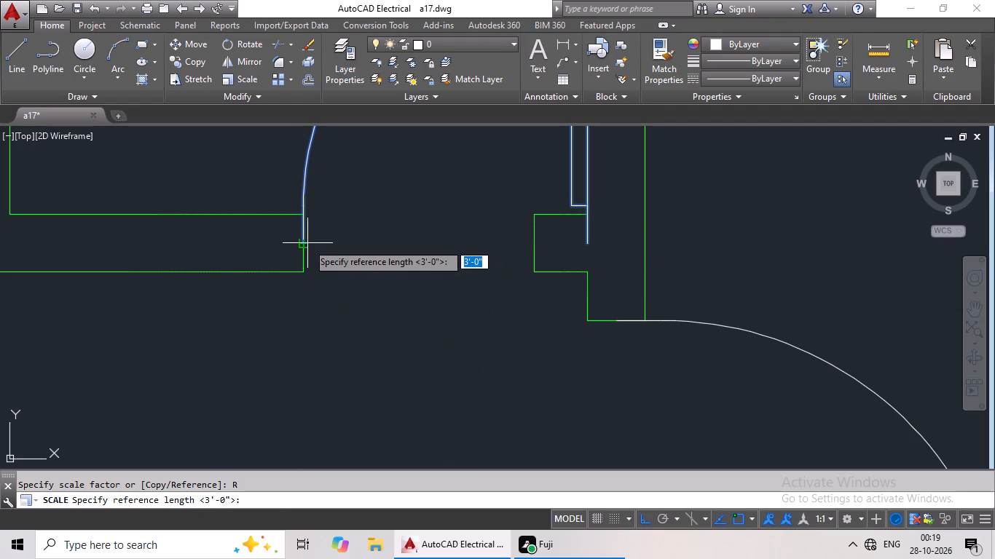
click(304, 245)
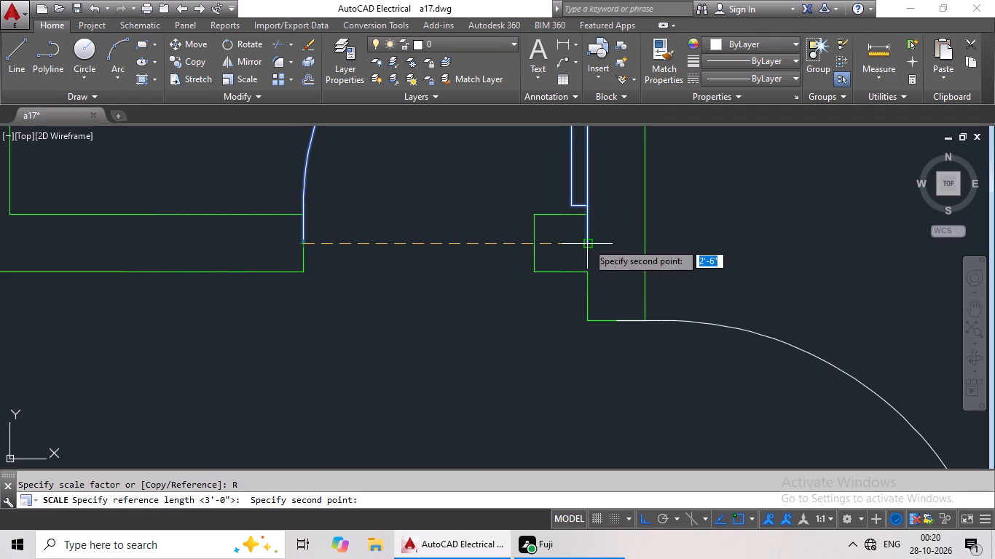
click(584, 243)
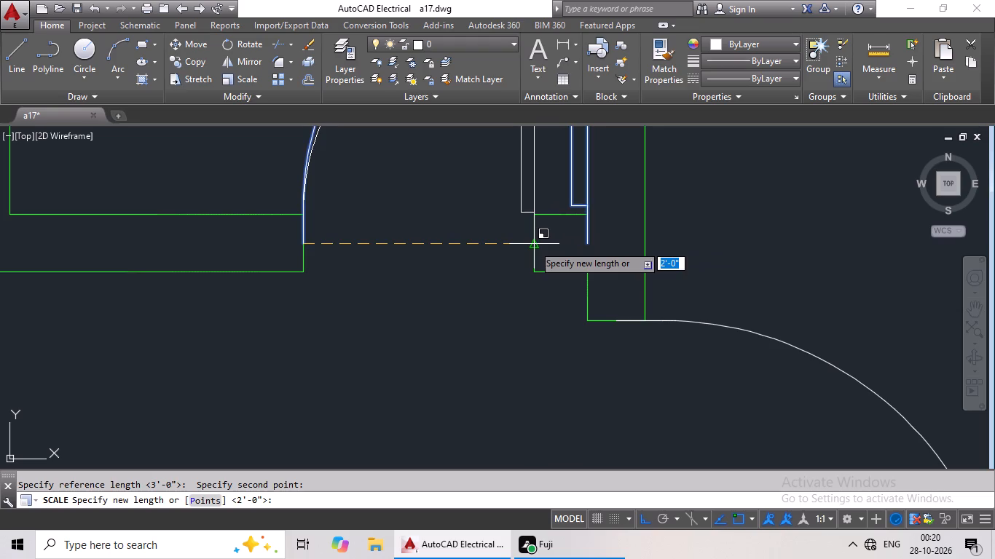
click(533, 245)
Rotate the spare door beside the green plan another 90° counterclockwise about the free end of its arc.
scroll(559, 237, down, 4)
middle_drag(558, 237, 492, 242)
scroll(556, 223, down, 1)
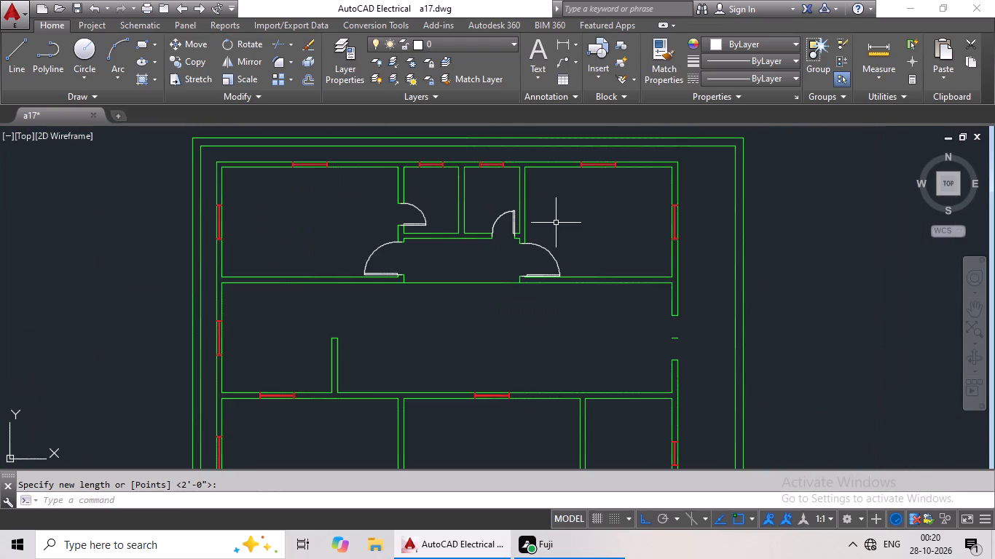
middle_drag(565, 225, 464, 217)
scroll(484, 237, down, 1)
middle_drag(513, 232, 239, 255)
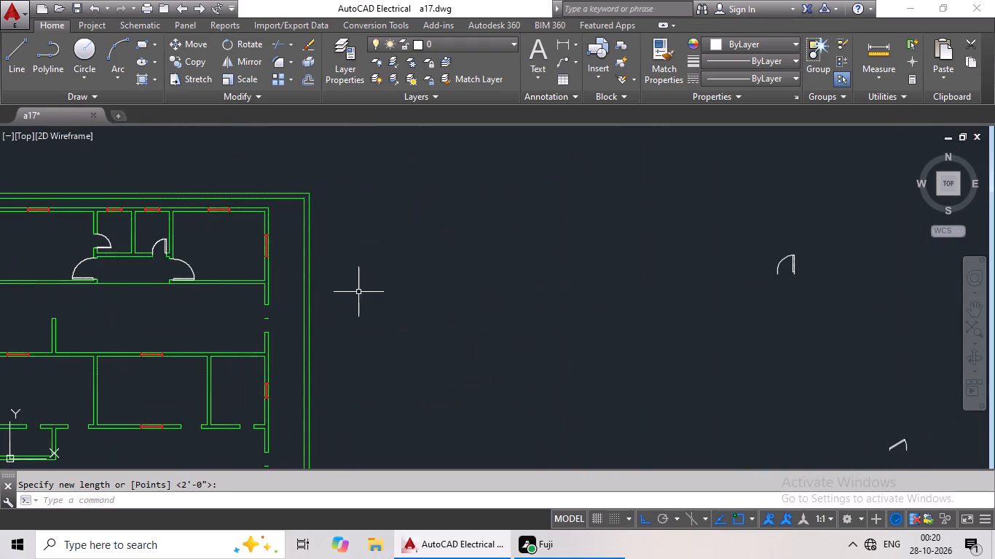
middle_drag(516, 287, 318, 261)
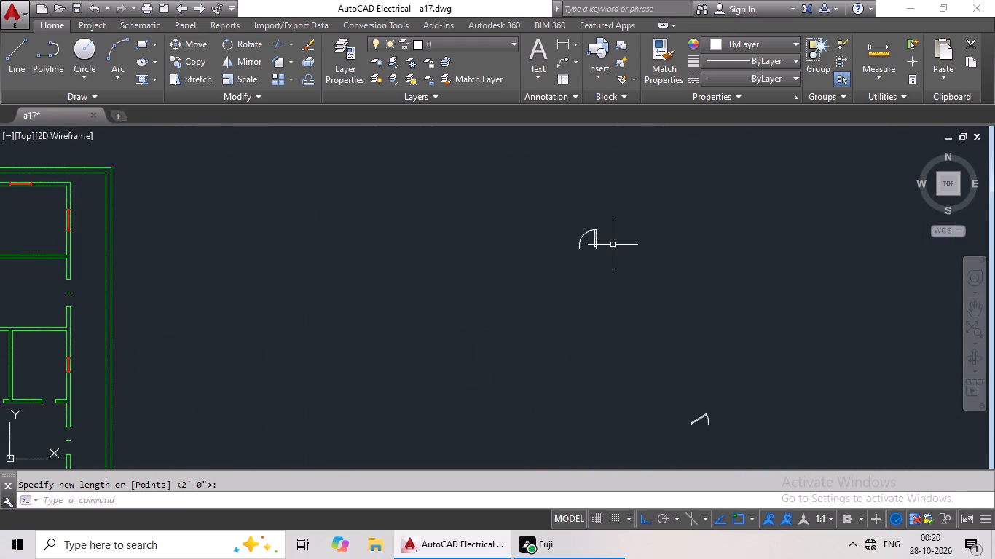
click(594, 245)
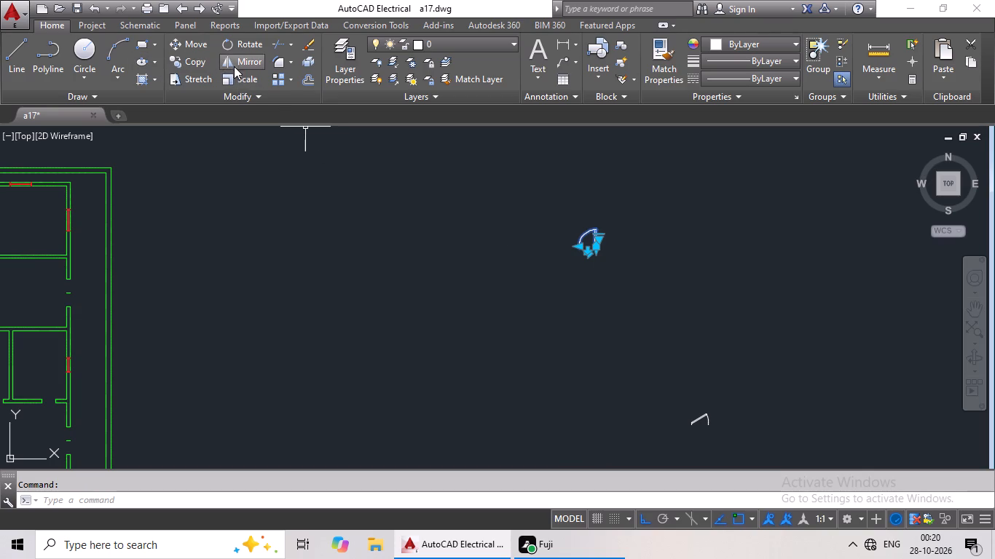
click(243, 48)
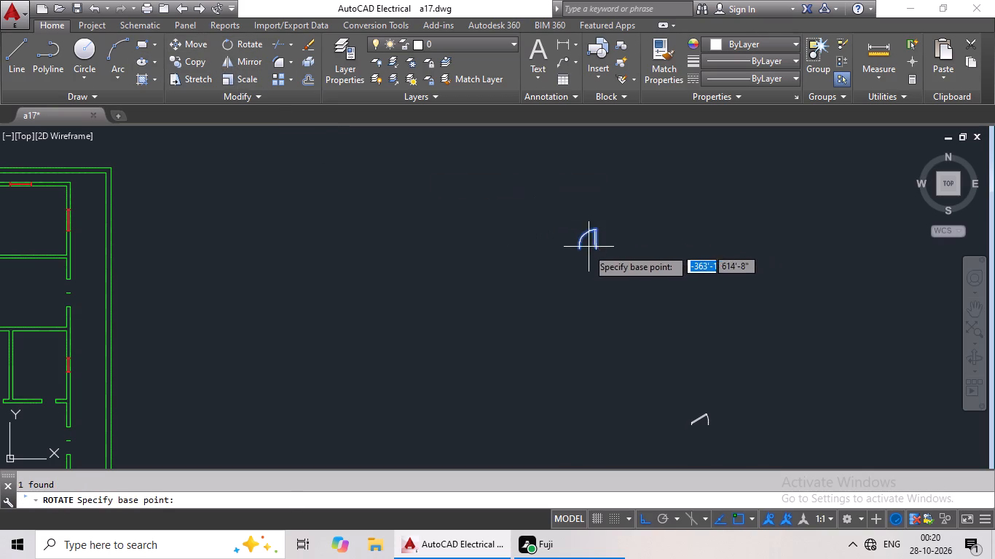
click(579, 250)
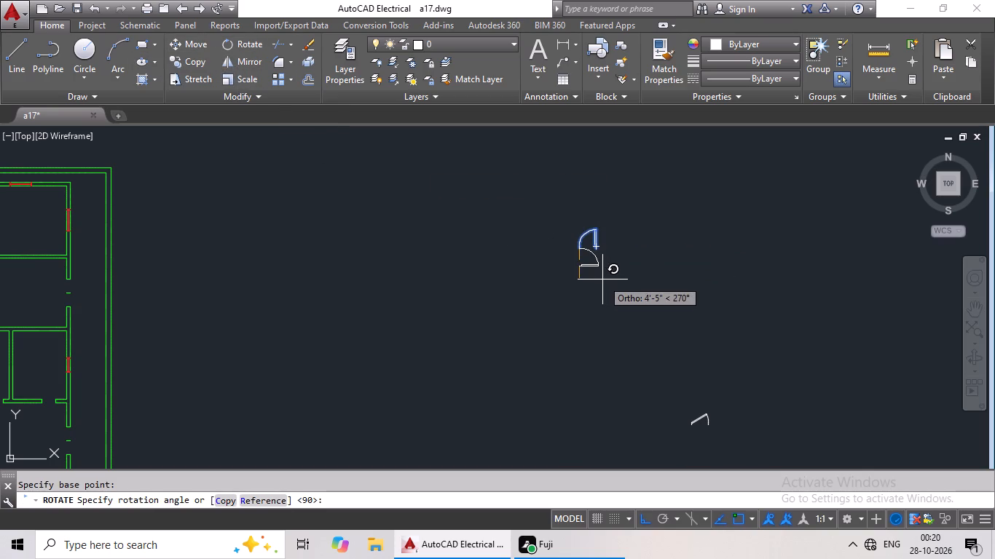
click(538, 179)
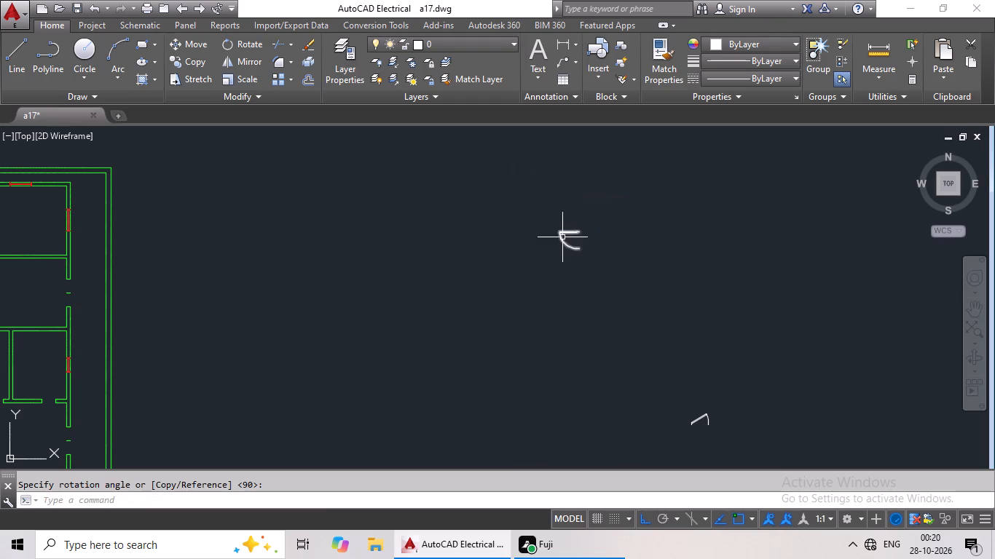
Copy the rotated door and paste it against the upper jamb of the outer right-wall doorway, below the top row of rooms.
click(563, 241)
key(ctrl+c)
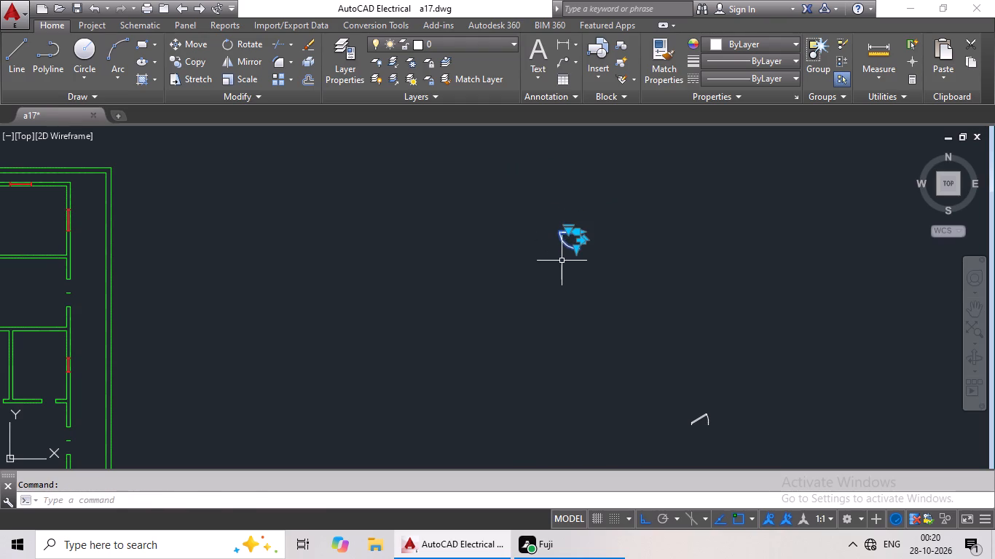
key(ctrl+v)
middle_drag(218, 309, 474, 317)
scroll(331, 305, up, 3)
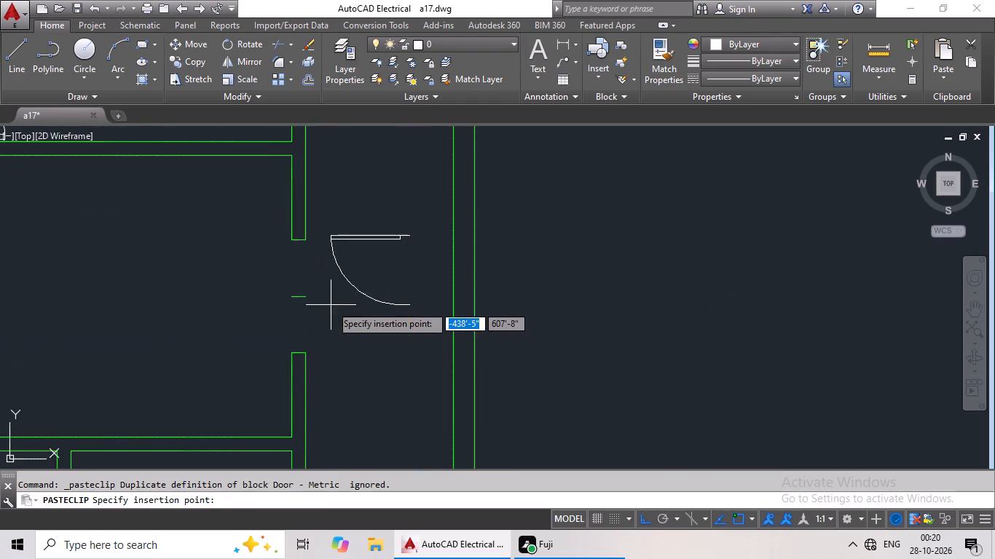
scroll(225, 309, up, 2)
middle_drag(225, 309, 216, 355)
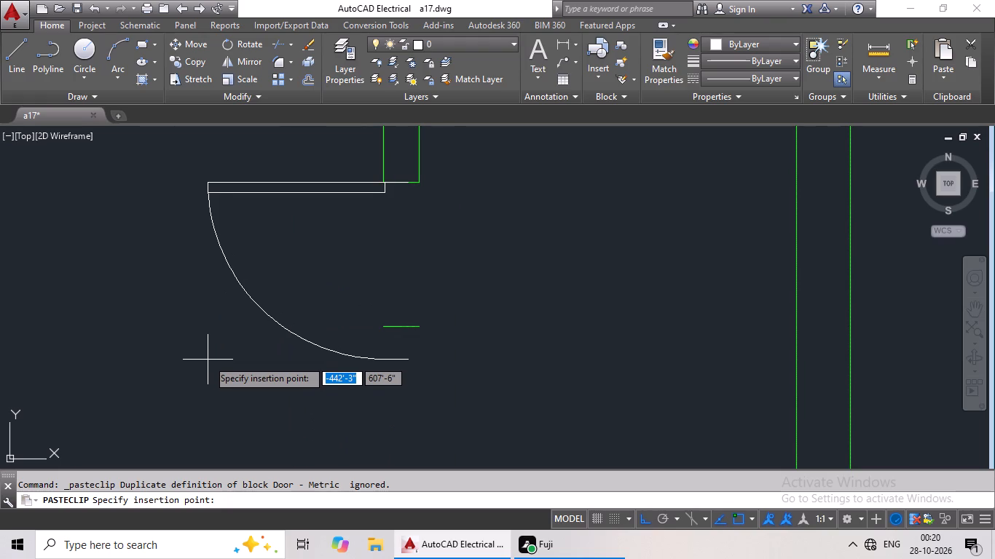
click(201, 360)
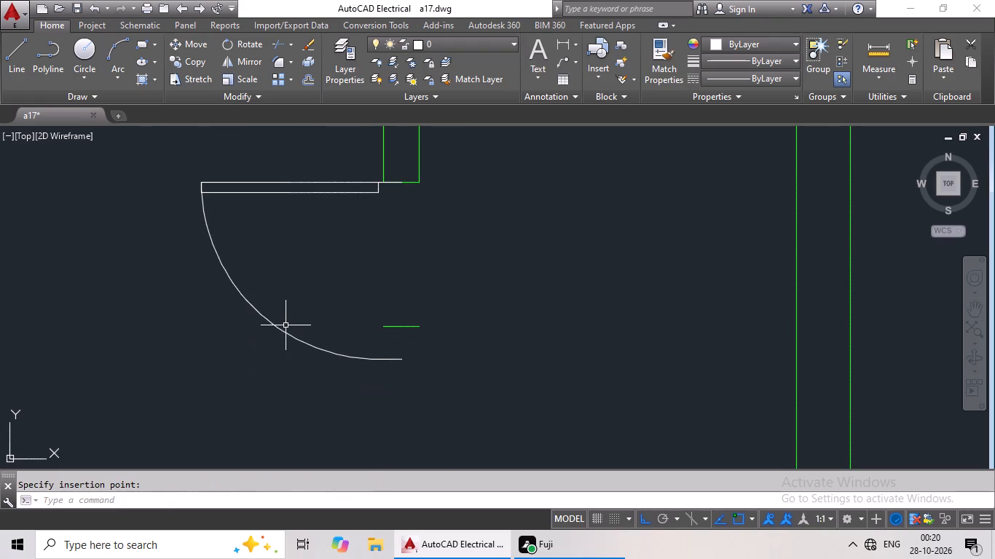
Scale the pasted door by reference from its upper jamb point to a 2'-0" width, reaching the short line at mid-doorway.
click(281, 329)
click(233, 82)
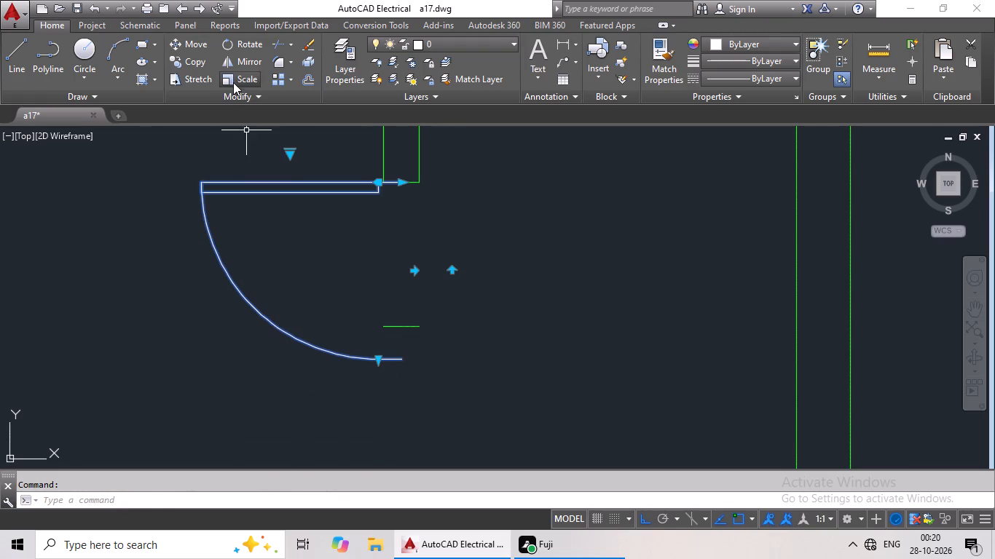
click(398, 179)
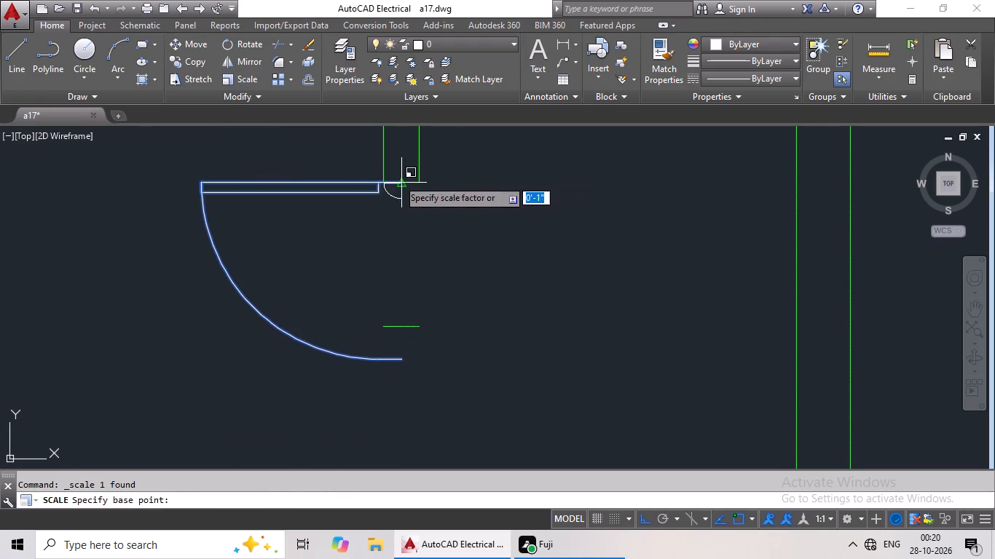
click(263, 499)
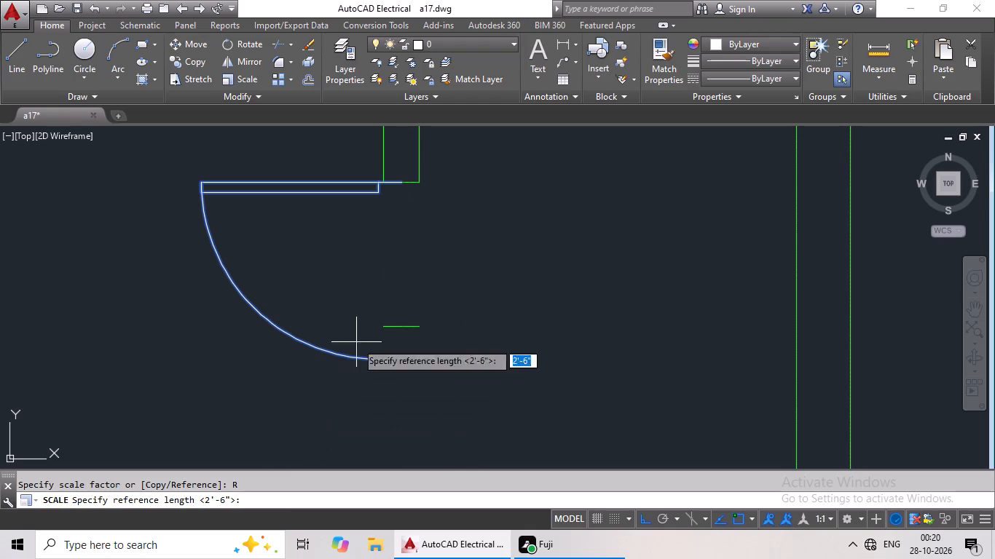
click(398, 183)
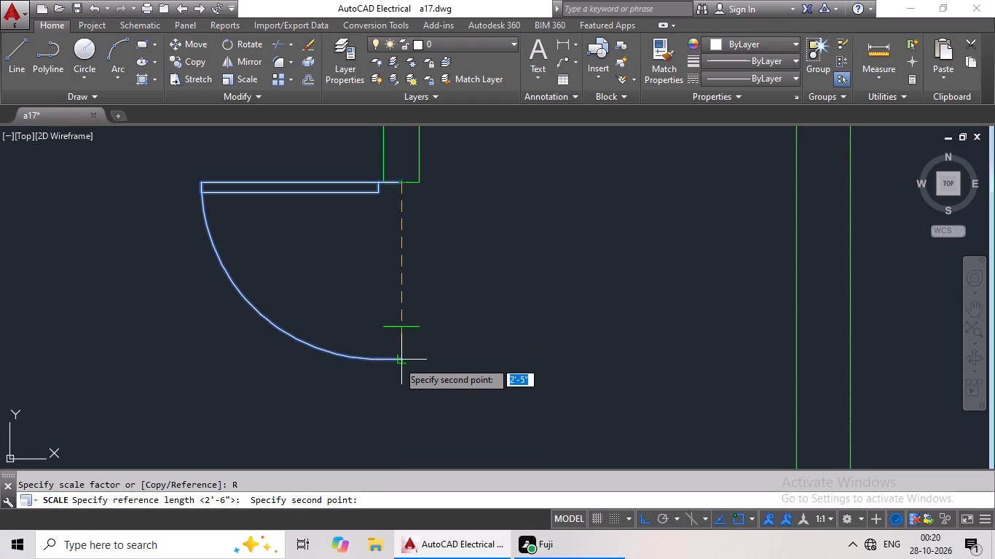
click(398, 361)
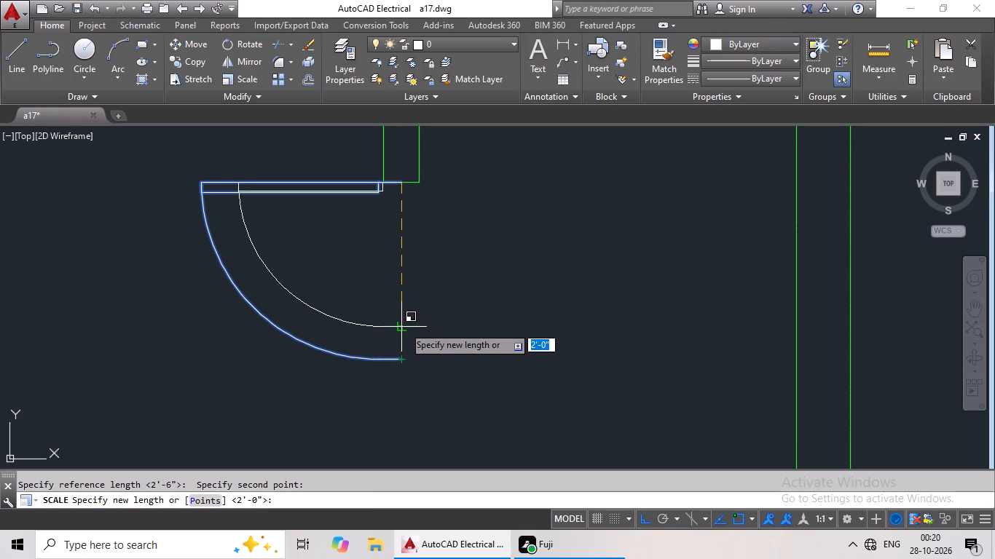
click(403, 325)
Mirror the spare door beside the green plan across a horizontal line just below it, erasing the source door.
scroll(510, 298, down, 5)
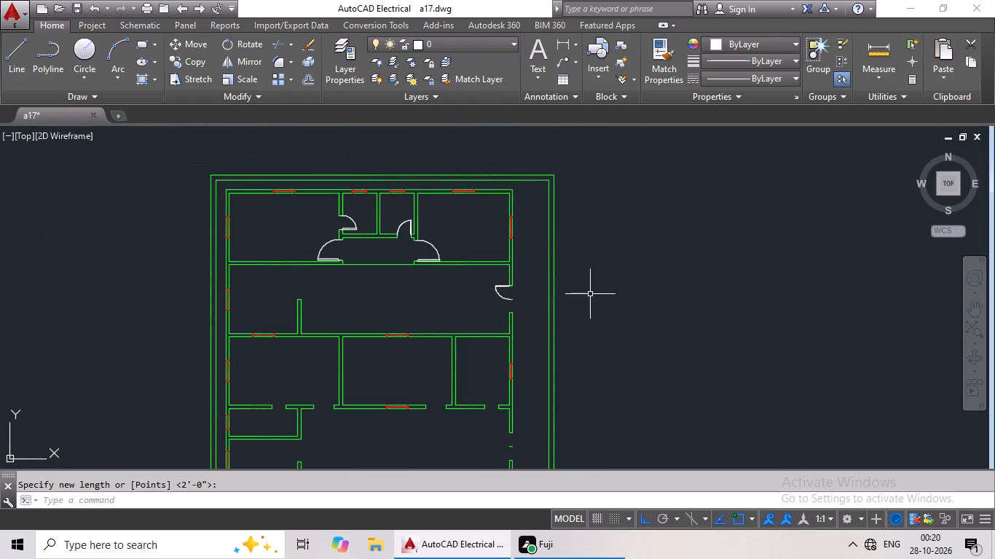
middle_drag(621, 290, 460, 303)
scroll(601, 278, down, 1)
middle_drag(712, 274, 477, 278)
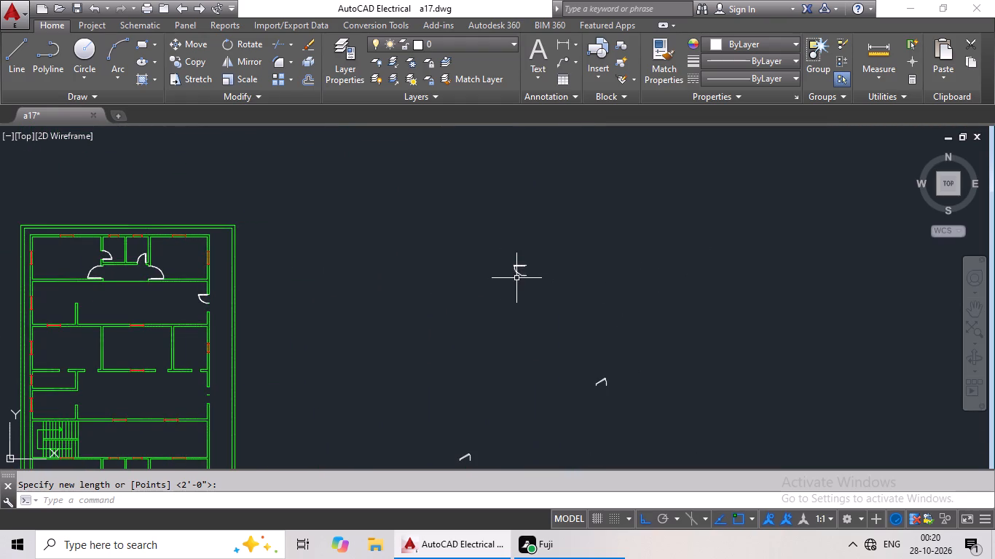
click(519, 269)
scroll(535, 269, up, 1)
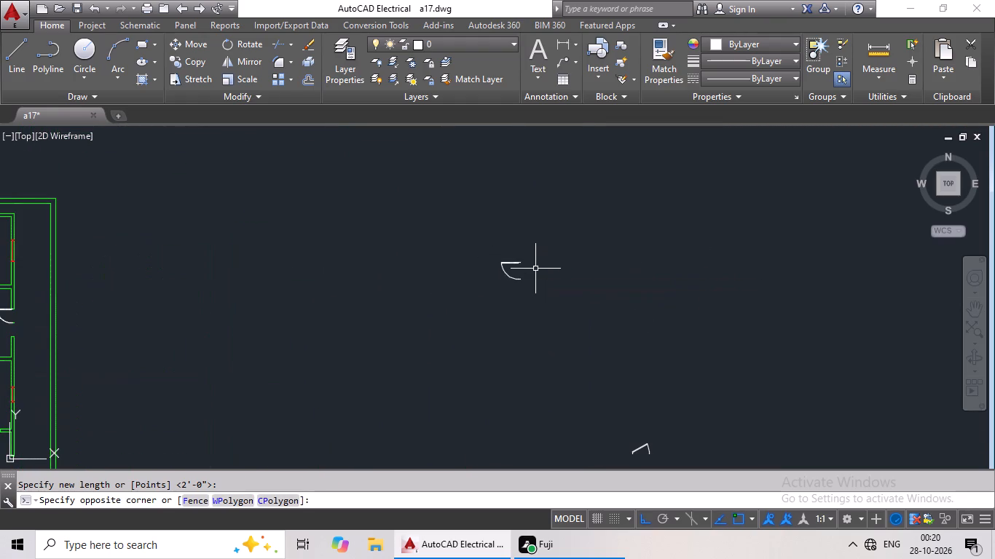
click(535, 269)
click(505, 276)
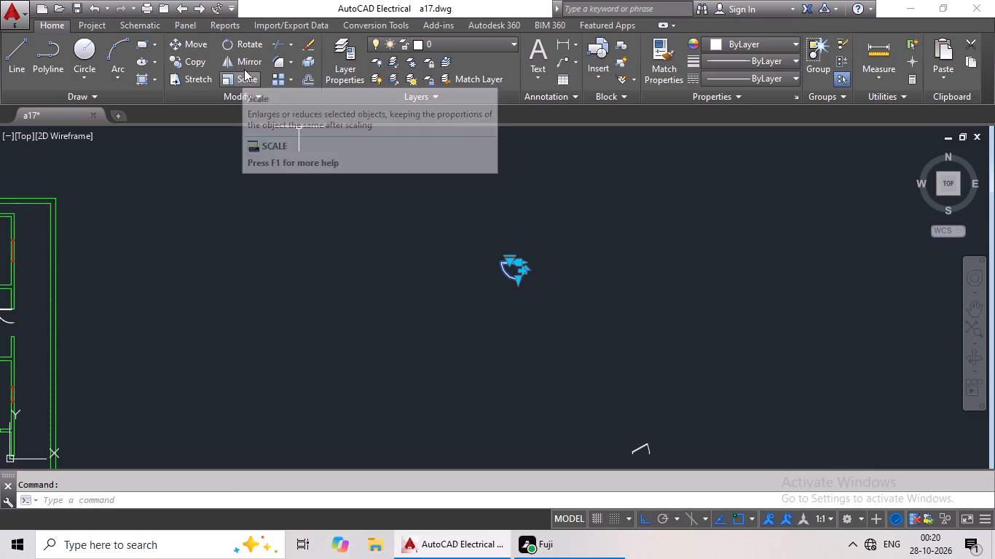
click(245, 61)
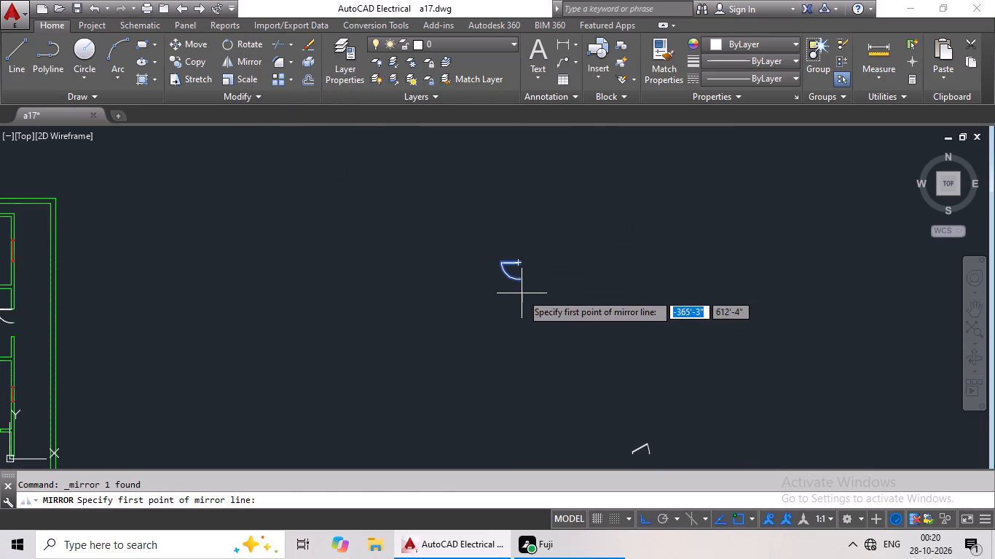
click(522, 293)
click(470, 293)
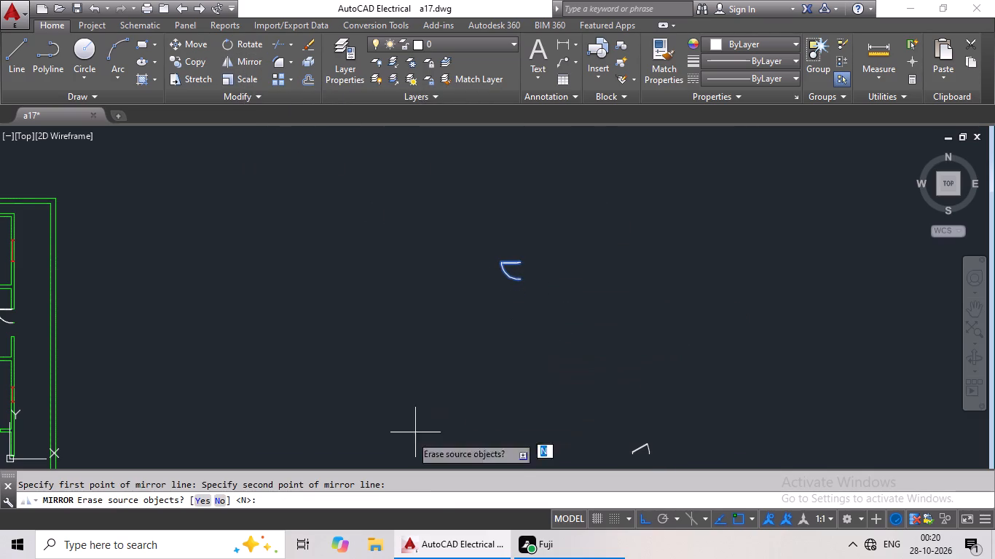
click(197, 498)
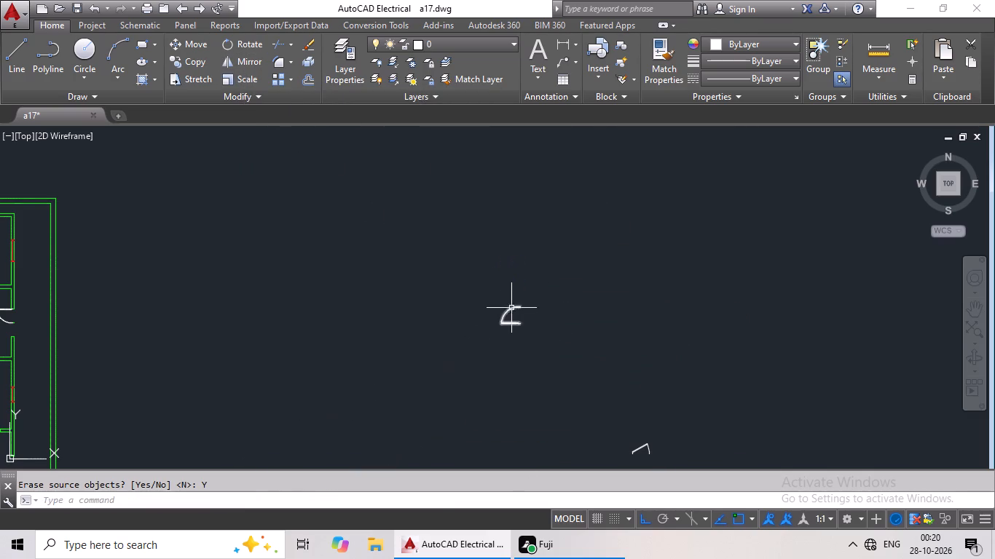
Copy the mirrored door and paste it in the outer right-wall doorway with its arc end at the mid-doorway line.
click(514, 306)
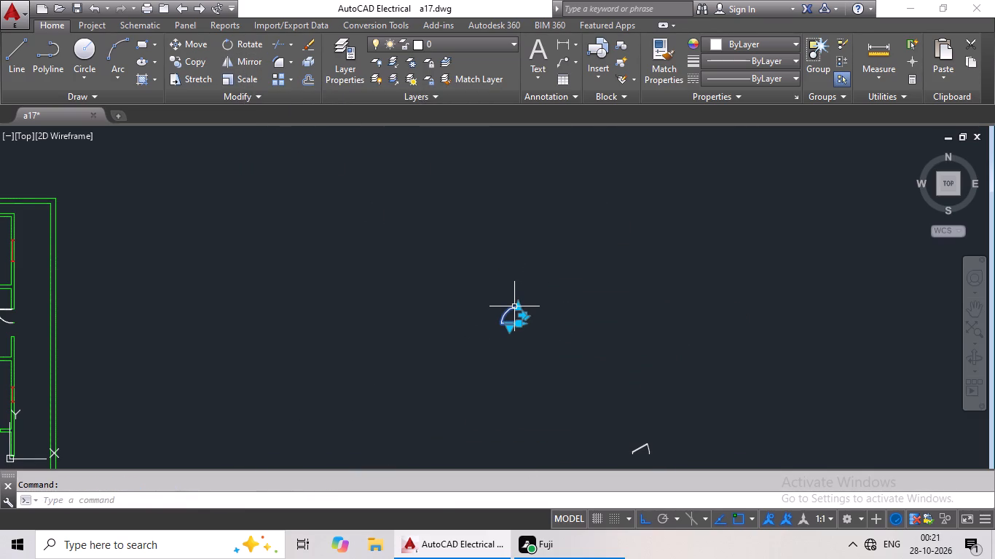
key(ctrl+c)
key(ctrl+v)
middle_drag(331, 362, 508, 324)
scroll(173, 304, up, 5)
middle_drag(165, 296, 154, 357)
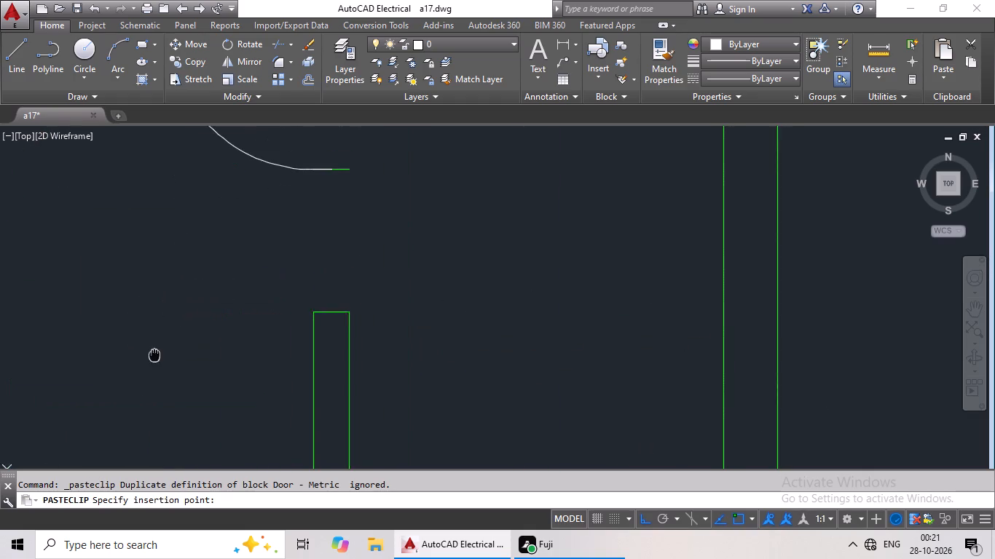
middle_drag(154, 357, 154, 361)
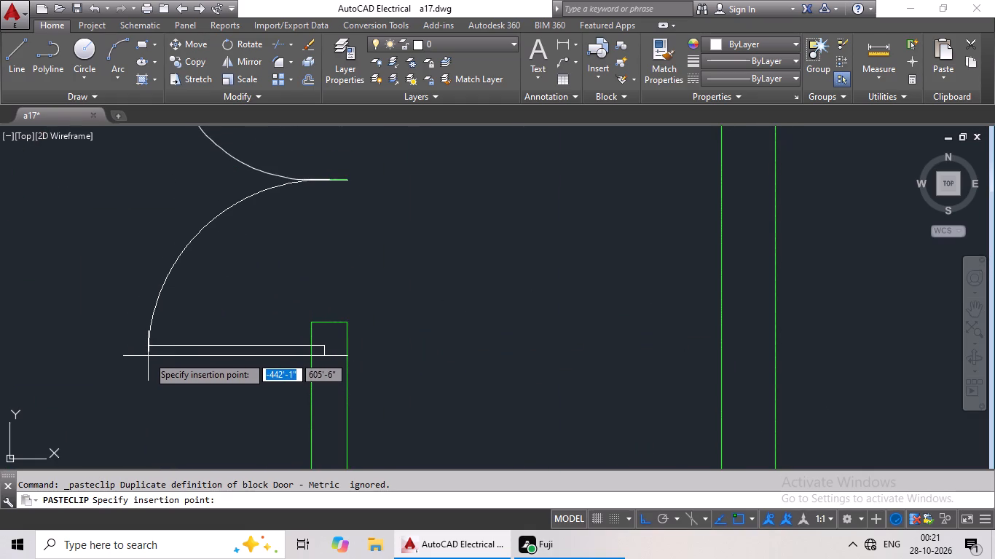
click(148, 355)
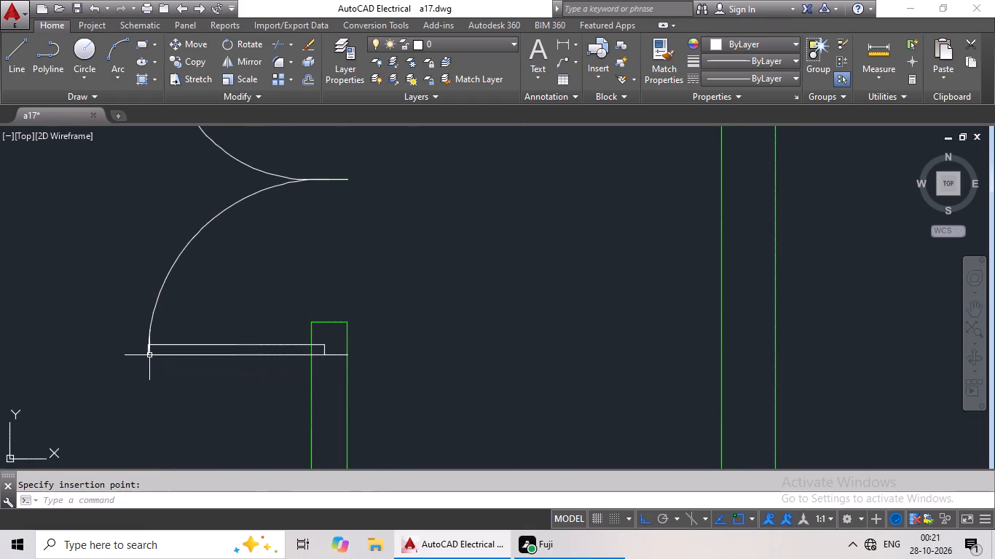
Scale the second door leaf by reference from its arc end at mid-doorway so it reaches the doorway's lower jamb.
click(252, 357)
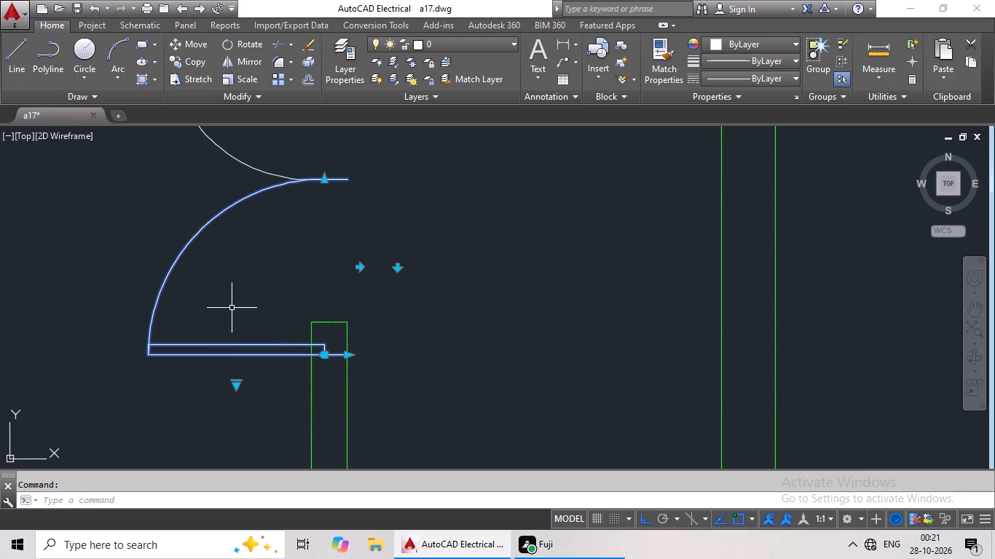
click(247, 79)
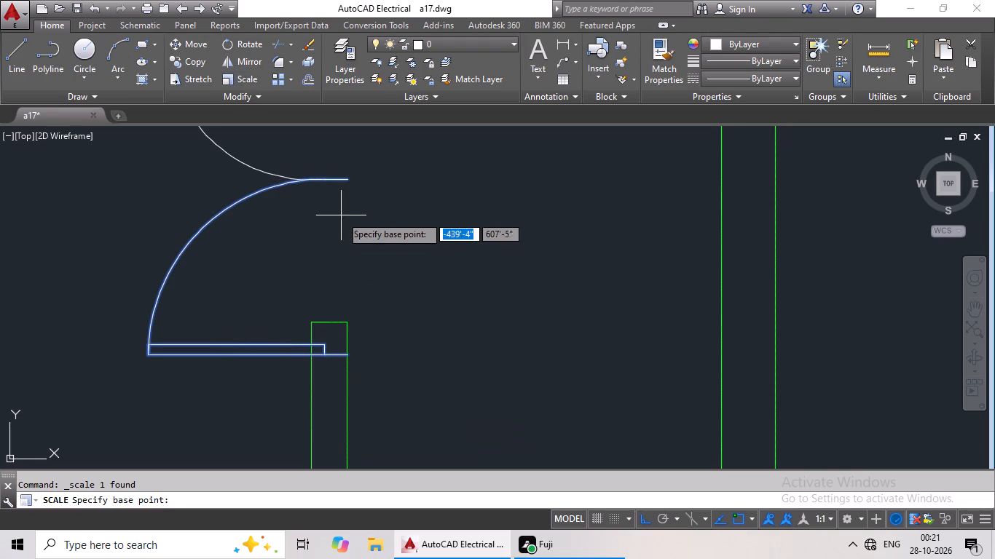
click(329, 178)
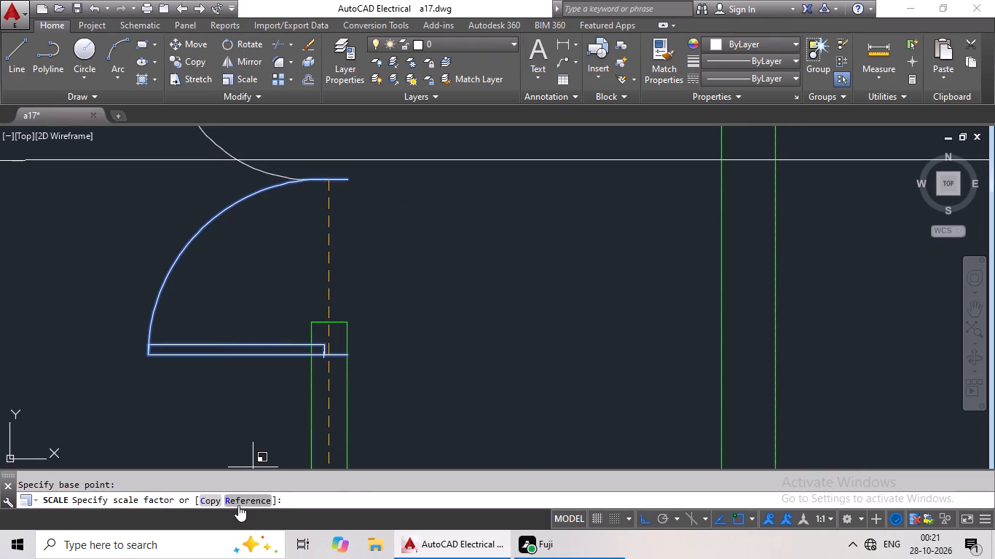
click(238, 505)
click(332, 181)
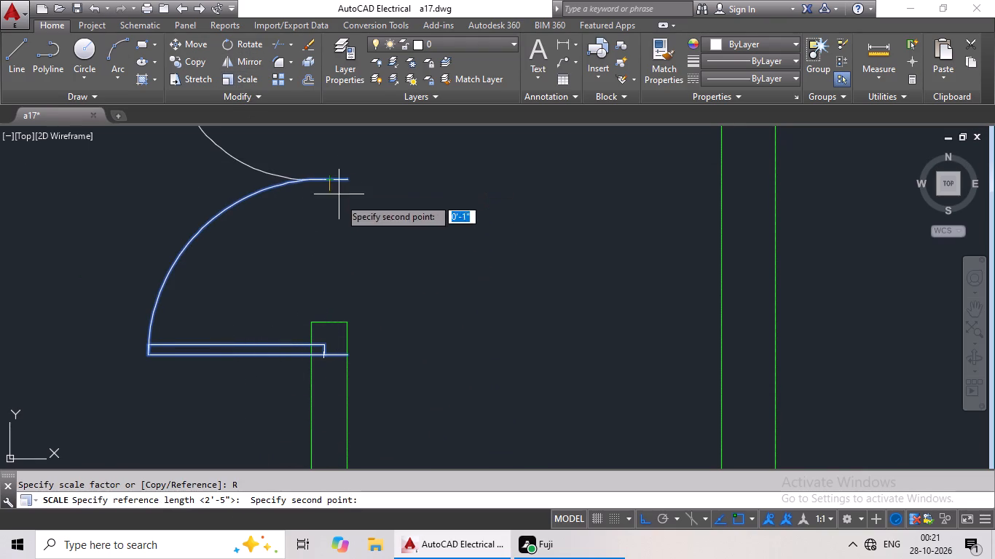
click(329, 356)
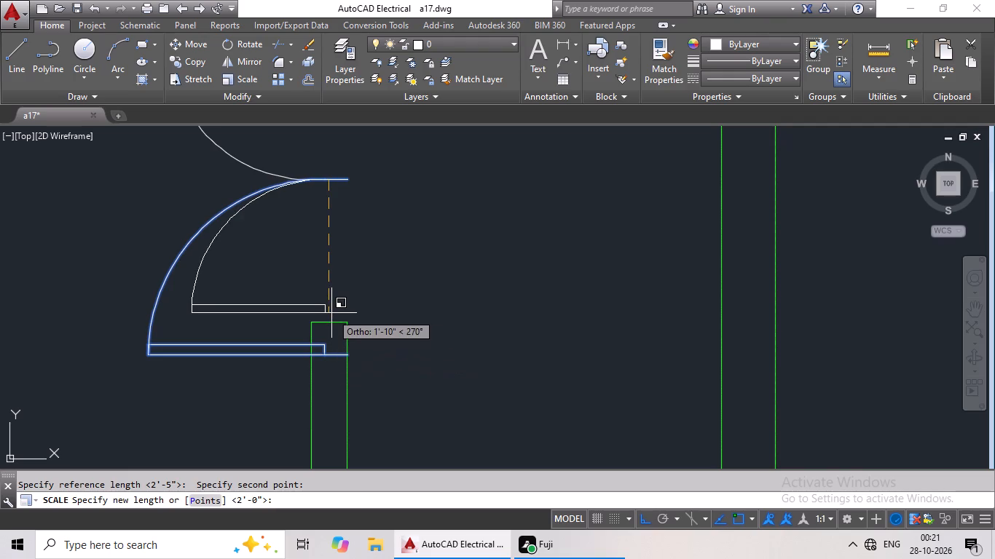
click(329, 319)
Rotate the spare door beside the green plan 90° counterclockwise about the free end of its arc.
scroll(402, 279, down, 2)
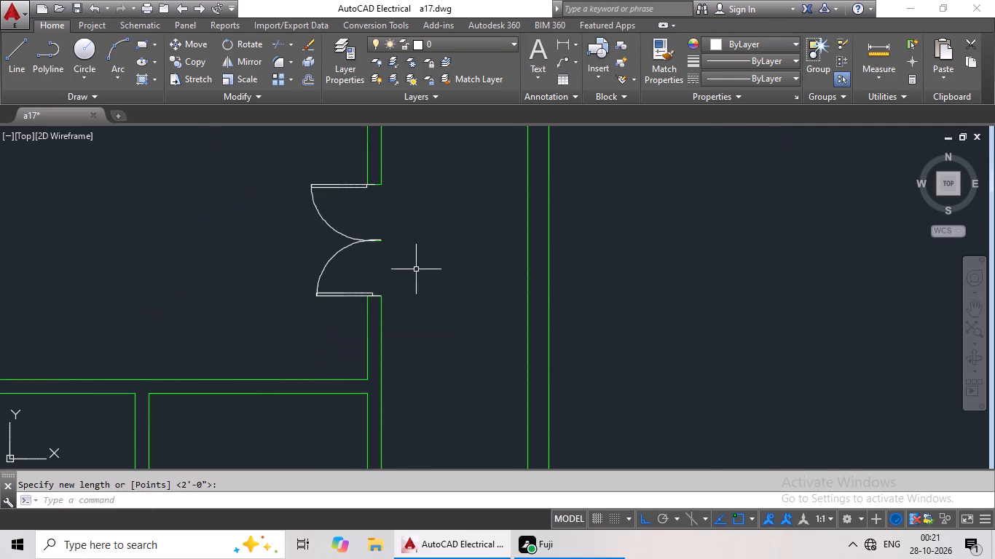
scroll(436, 263, down, 2)
scroll(561, 255, down, 1)
middle_drag(579, 256, 513, 267)
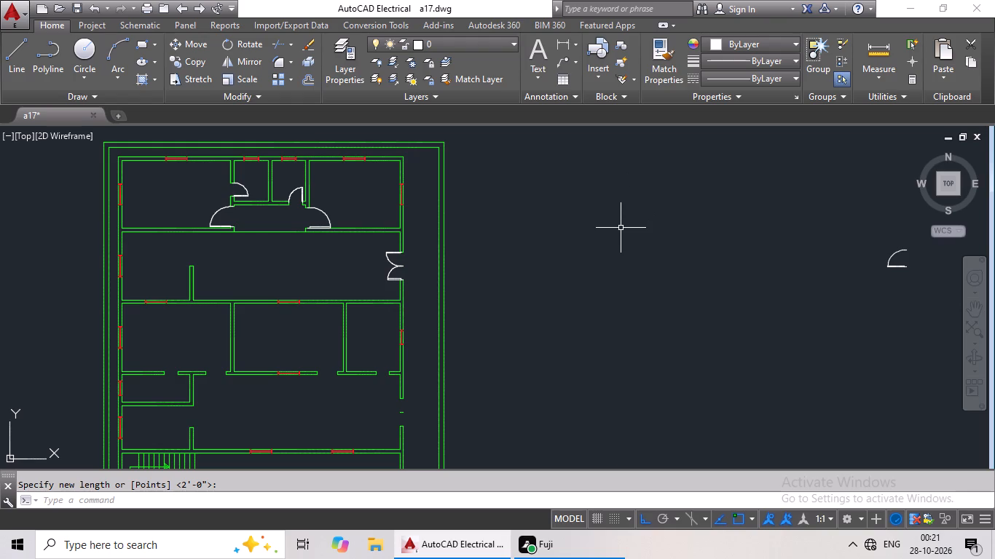
middle_drag(728, 233, 725, 233)
middle_drag(725, 233, 539, 224)
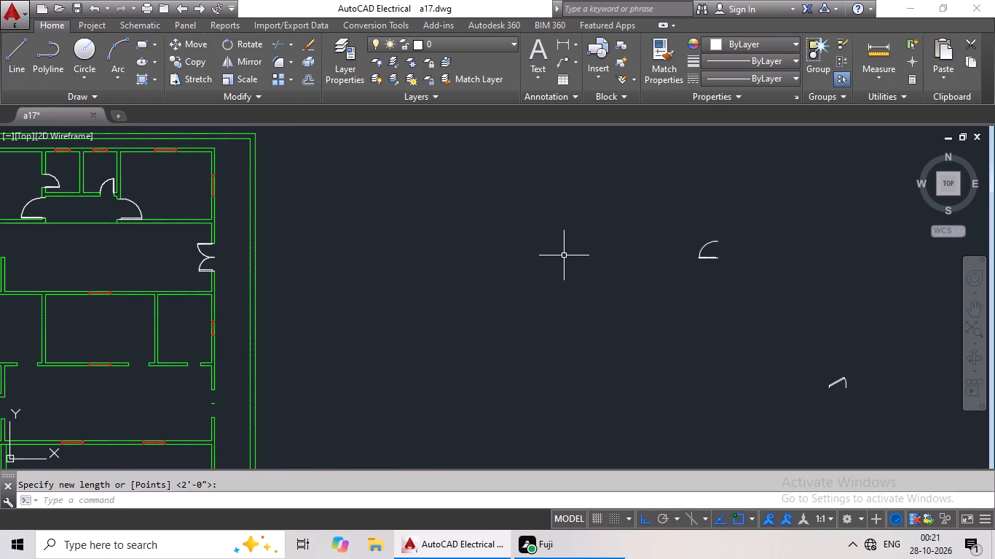
click(713, 240)
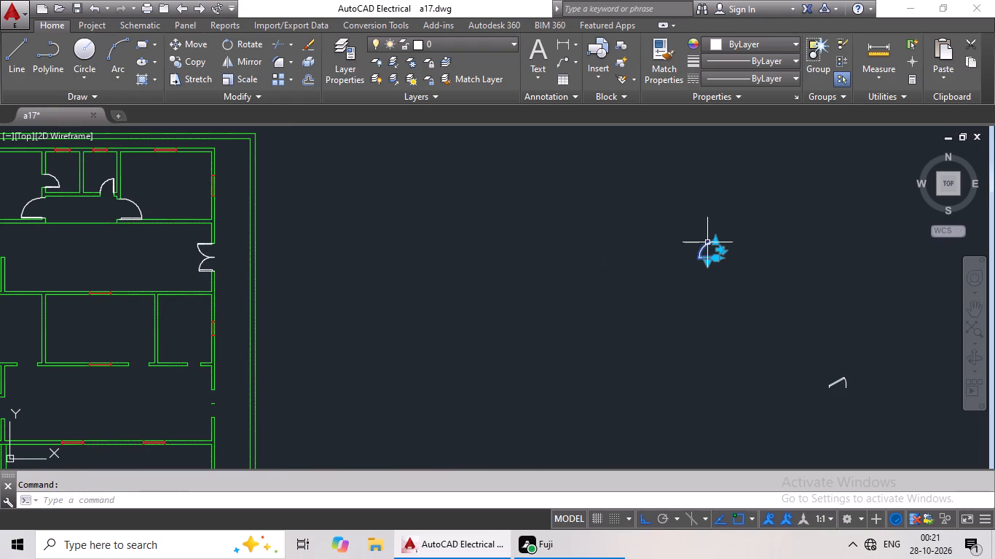
click(239, 41)
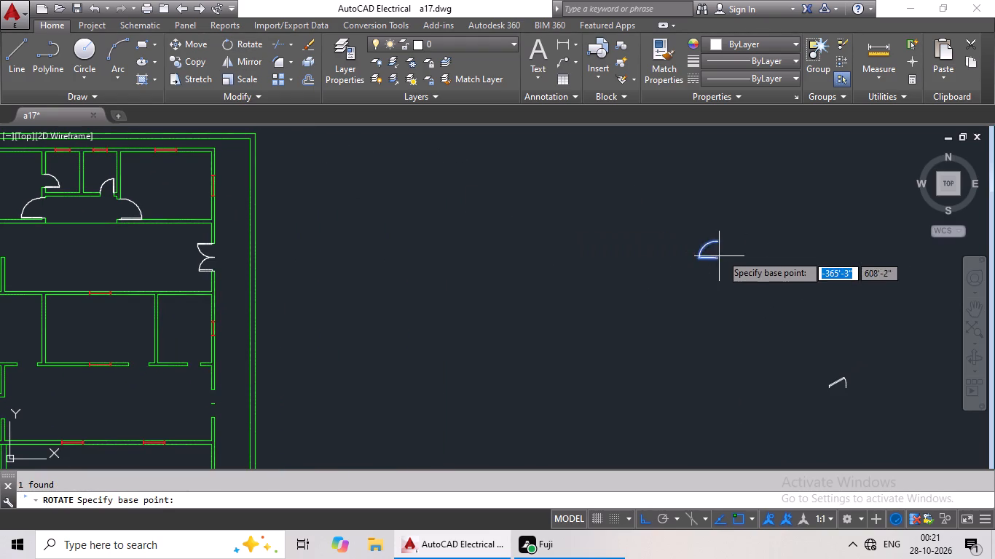
click(718, 240)
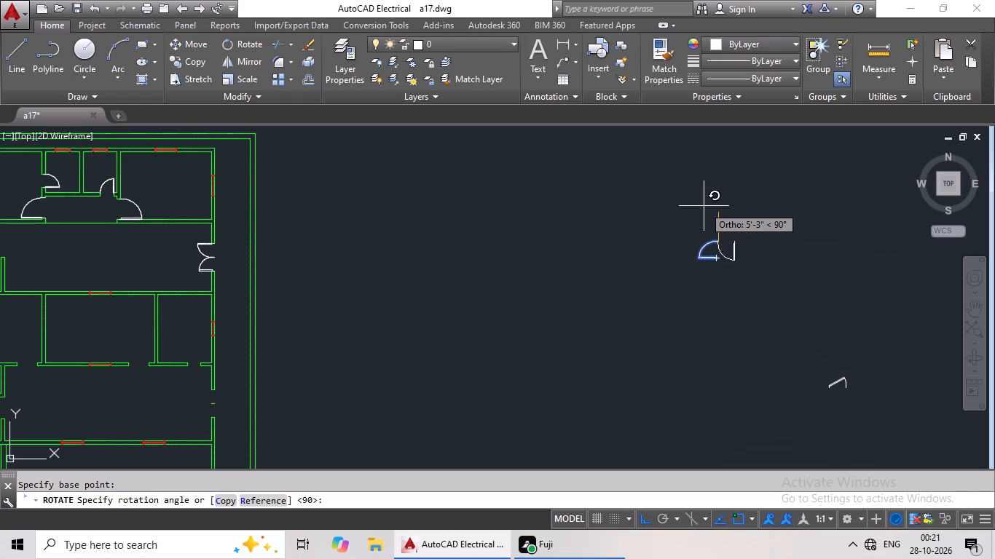
click(704, 205)
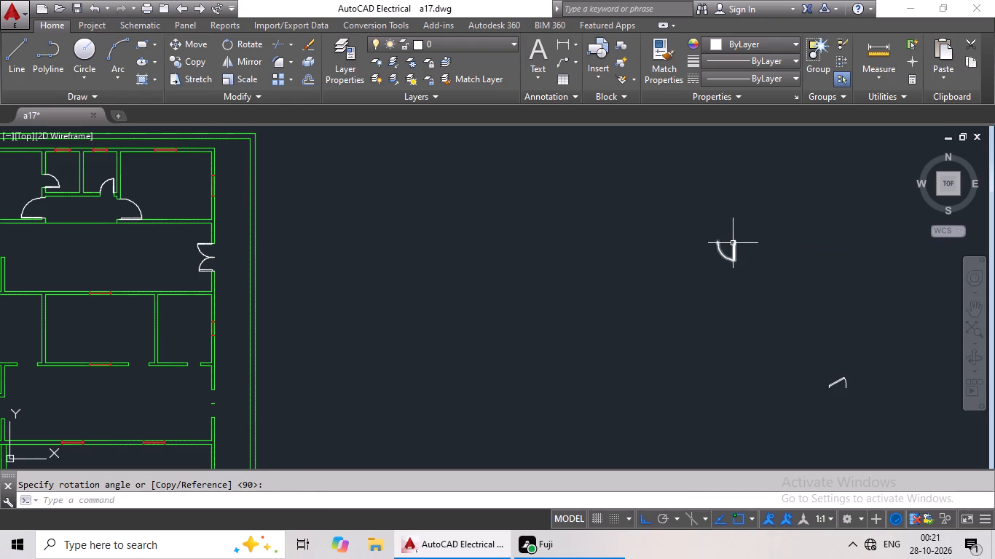
Copy the rotated door and paste it against the left jamb of the leftmost doorway in the wall below the middle rooms.
click(733, 243)
key(ctrl+c)
key(ctrl+v)
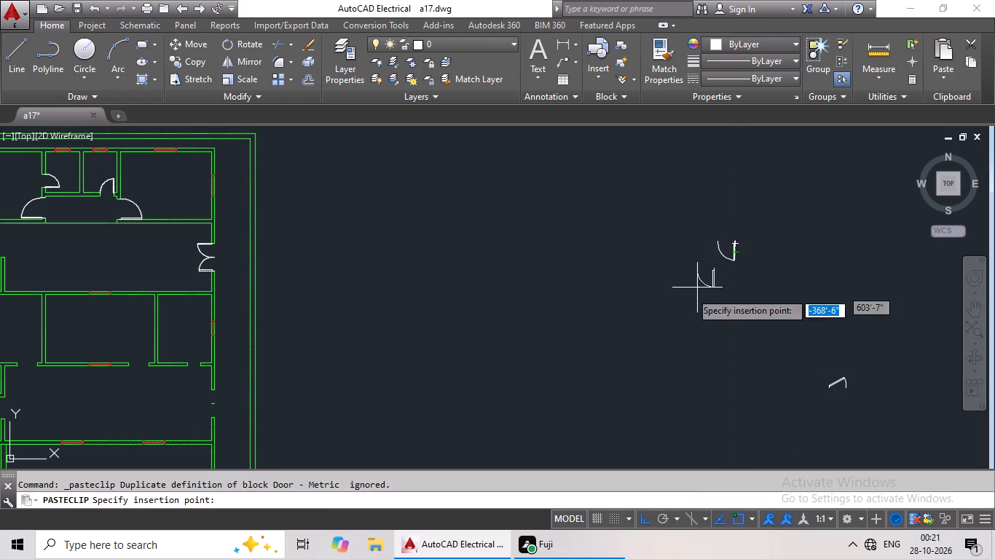
middle_drag(687, 304, 829, 306)
middle_drag(491, 314, 681, 298)
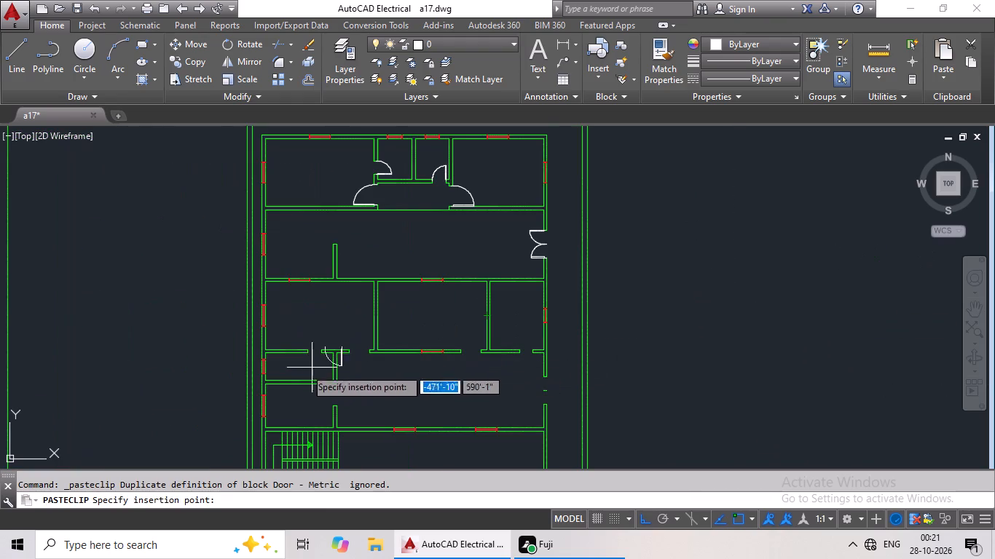
scroll(288, 369, up, 5)
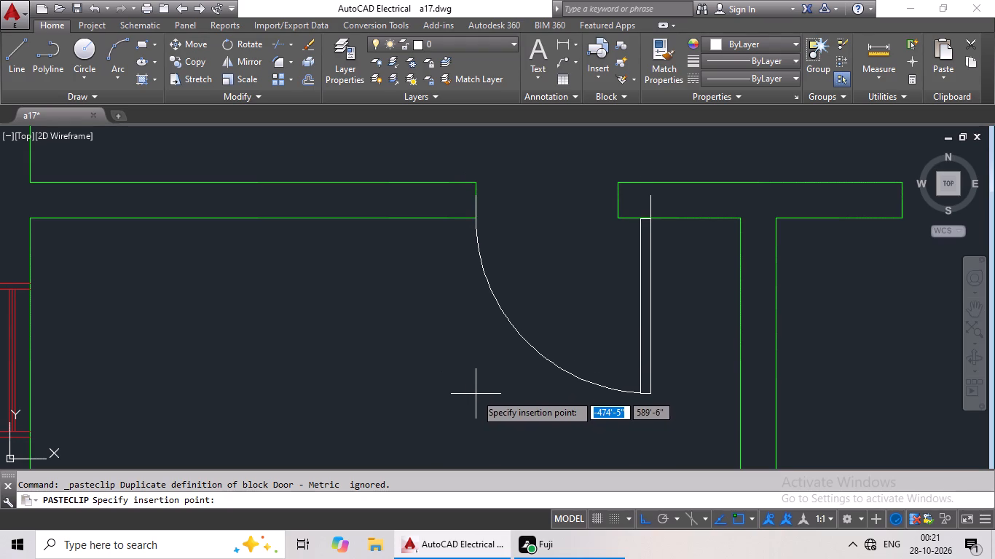
click(476, 394)
Scale the pasted door by reference from its arc end so its hinge side meets the right jamb of the leftmost doorway below the middle rooms.
click(483, 276)
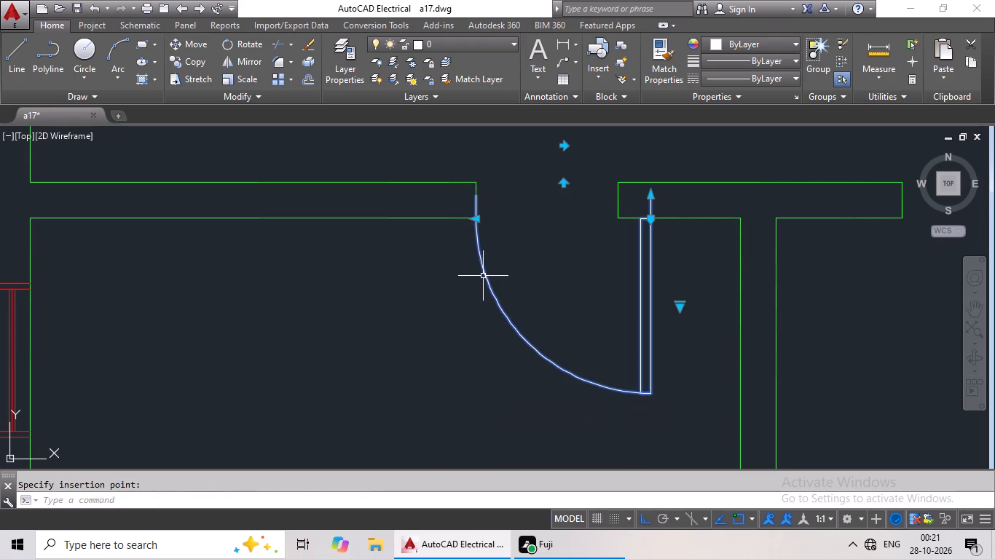
click(245, 78)
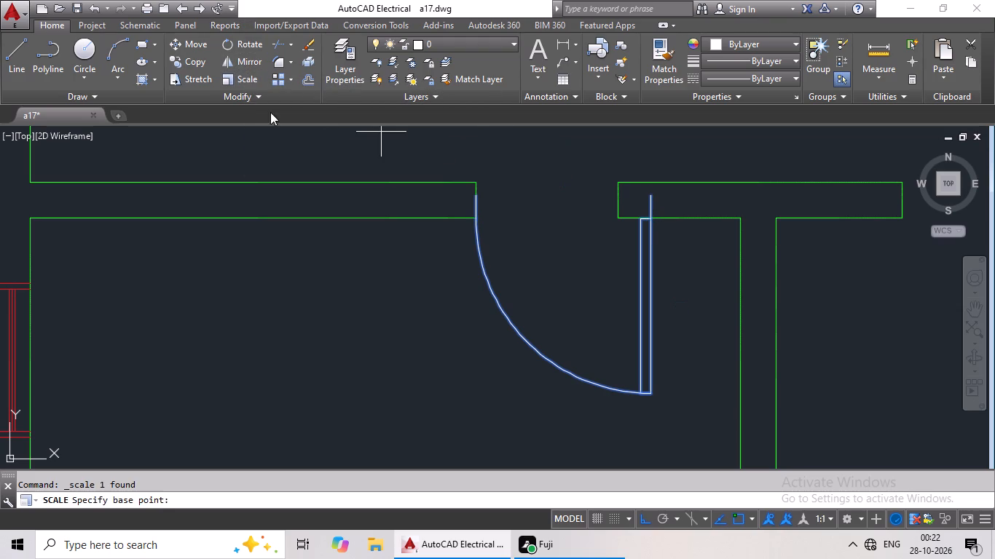
click(474, 197)
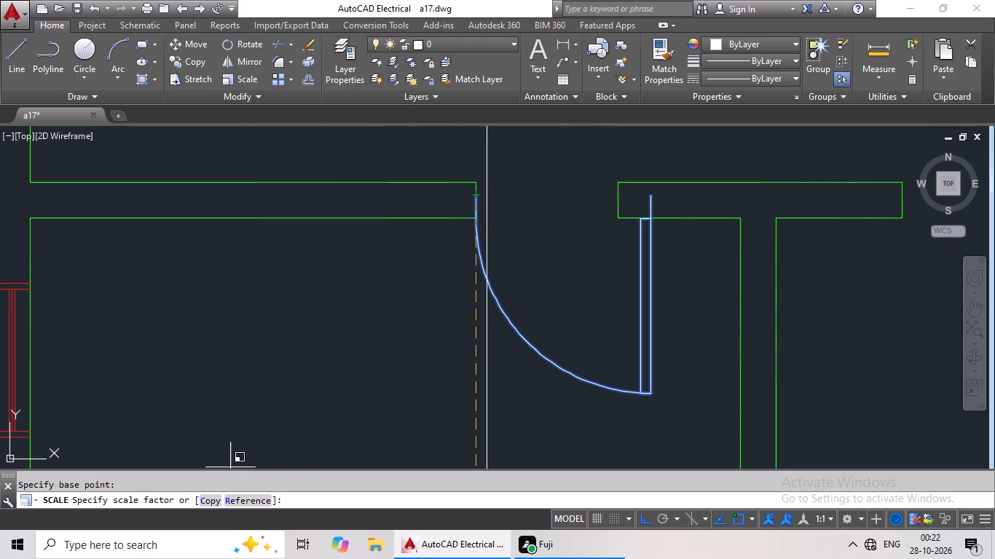
click(240, 504)
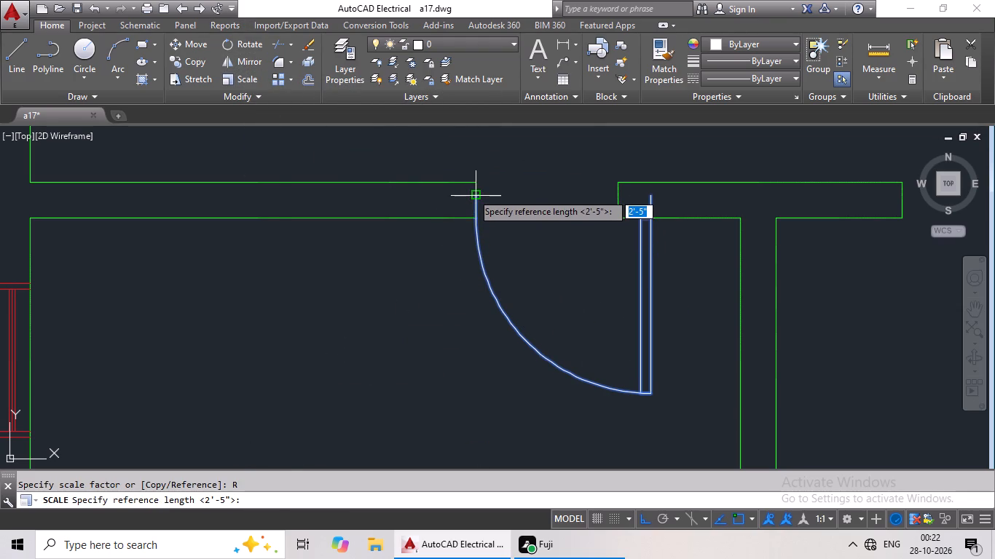
click(473, 202)
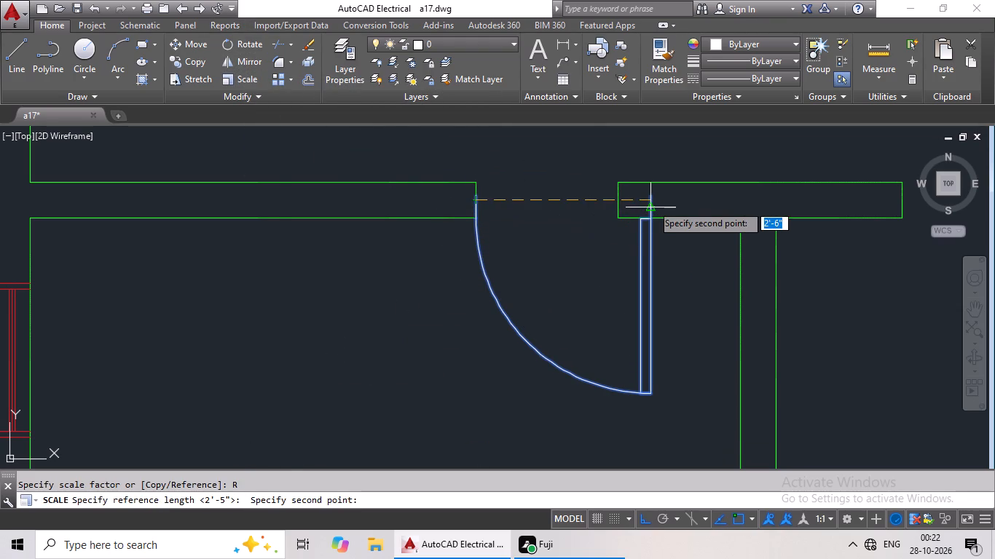
click(652, 205)
click(617, 197)
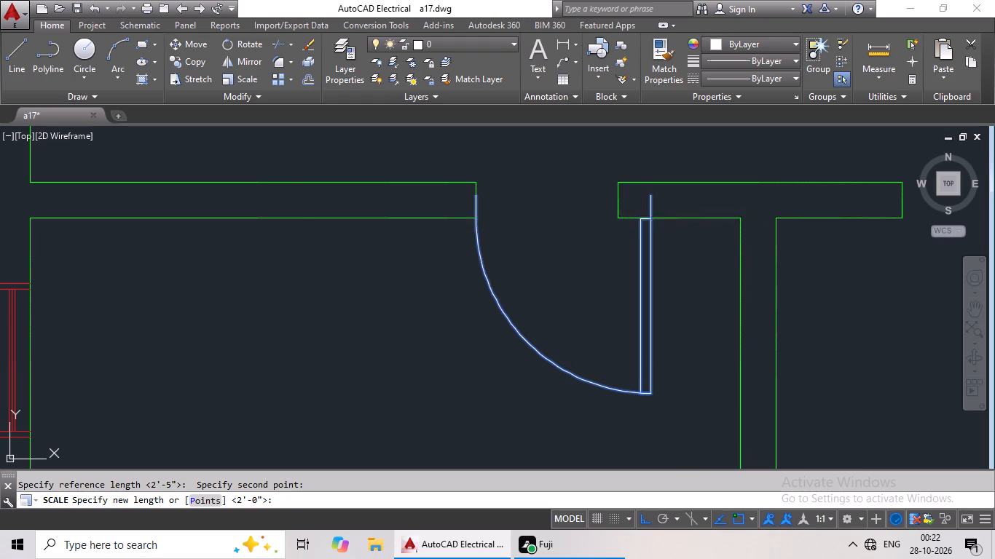
Copy the upward-opening door of the small upper room and paste its arc end at the left jamb's midpoint in the second doorway below the middle rooms.
scroll(620, 198, down, 2)
middle_drag(607, 210, 353, 301)
scroll(362, 285, down, 3)
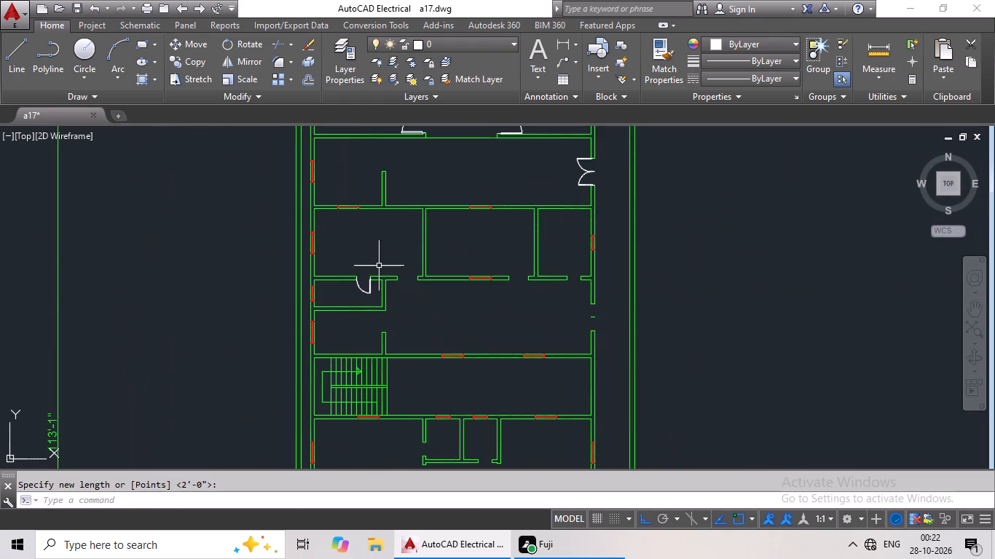
middle_drag(390, 258, 336, 288)
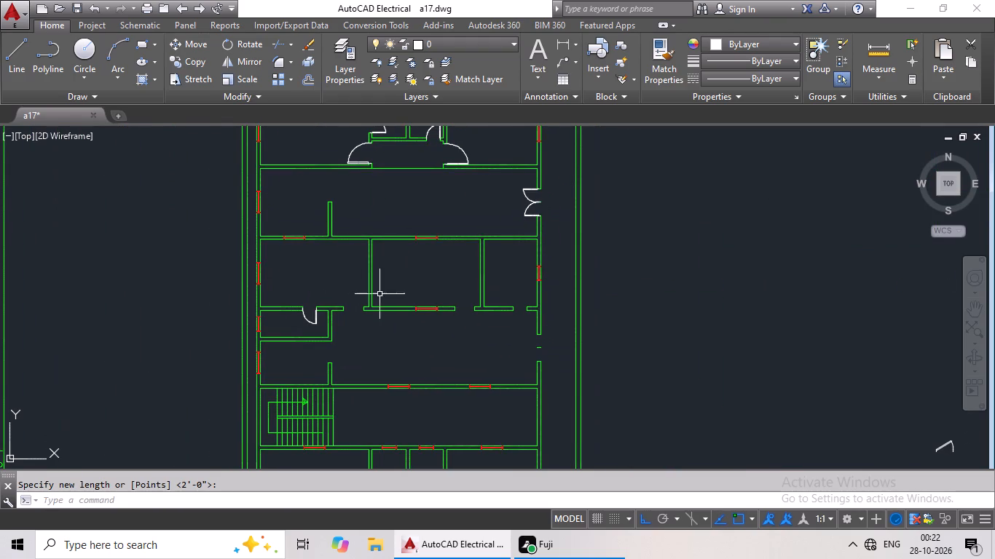
middle_drag(382, 281, 368, 326)
click(423, 173)
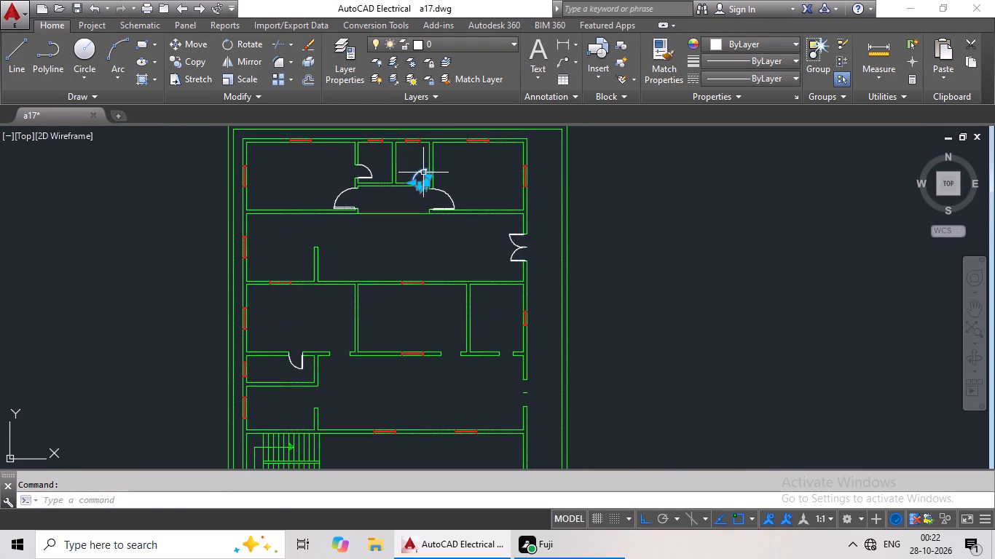
key(ctrl+c)
key(ctrl+v)
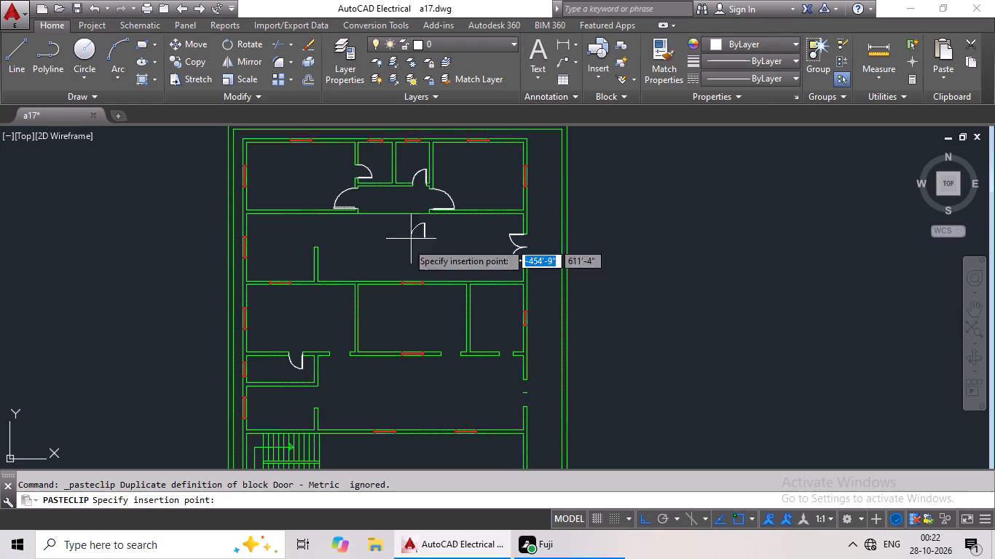
scroll(336, 362, up, 6)
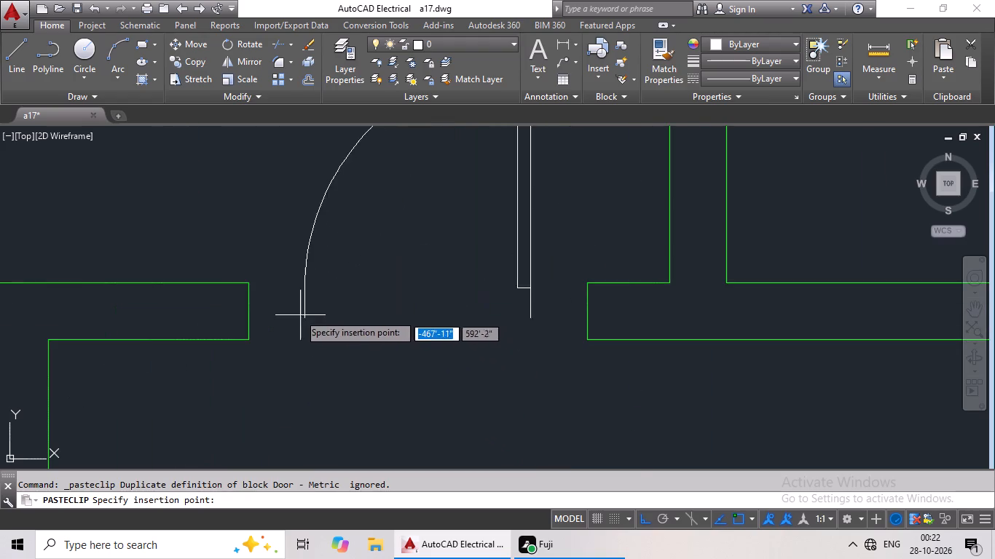
click(248, 311)
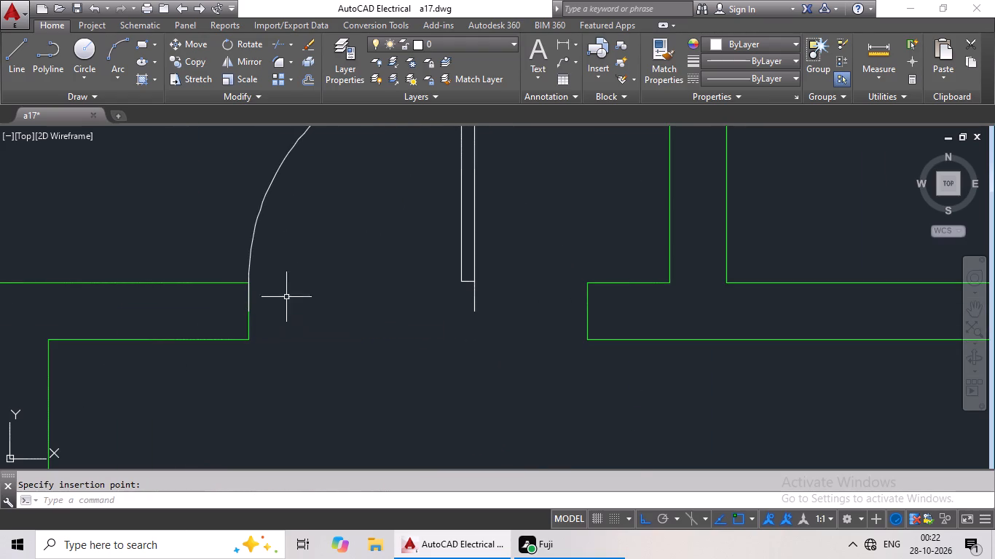
Scale the second doorway's door by reference from its arc end so it reaches the right jamb.
click(255, 232)
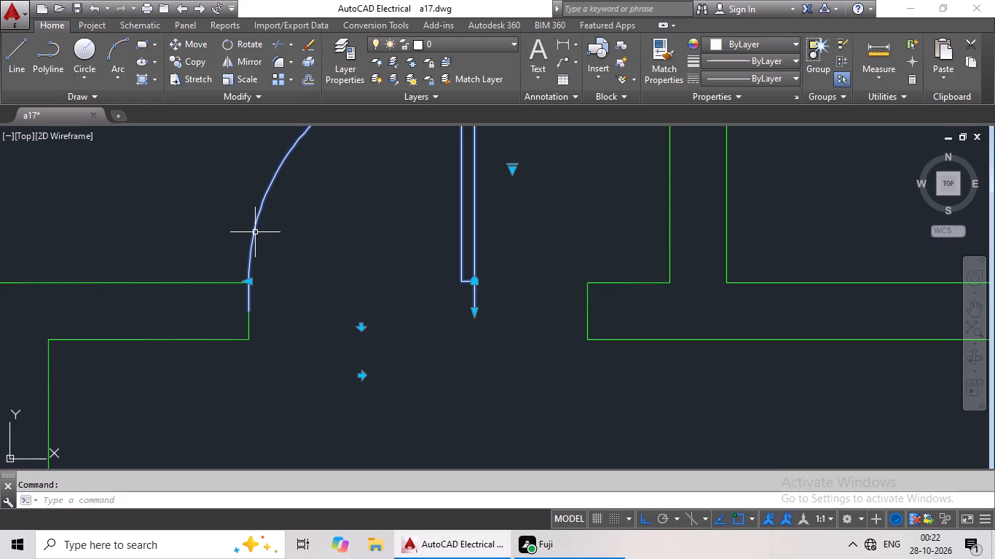
click(255, 76)
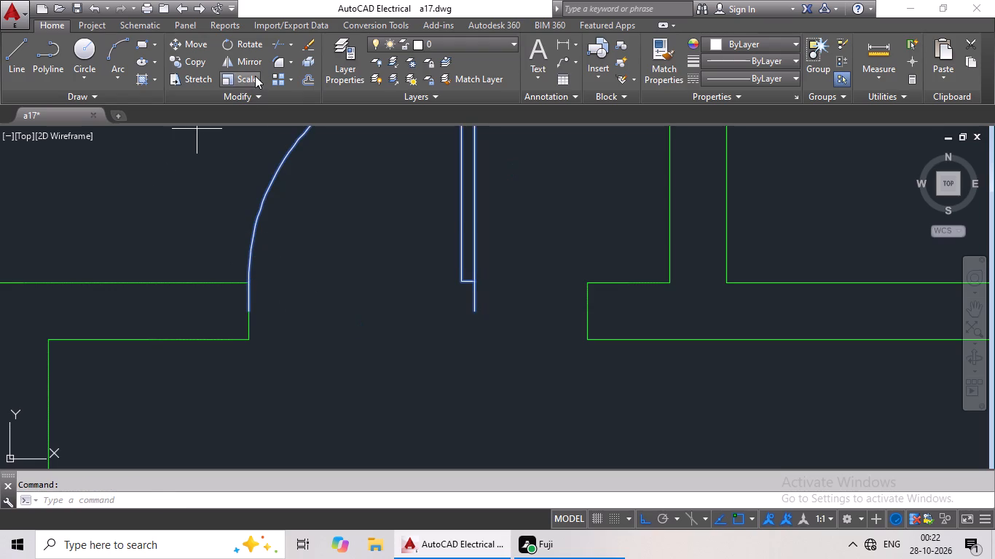
click(251, 308)
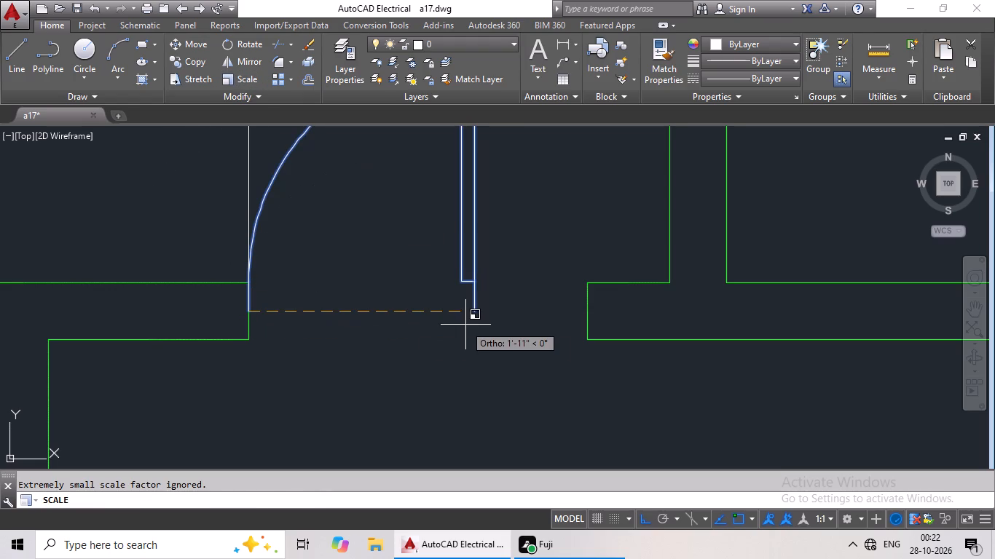
text(r)
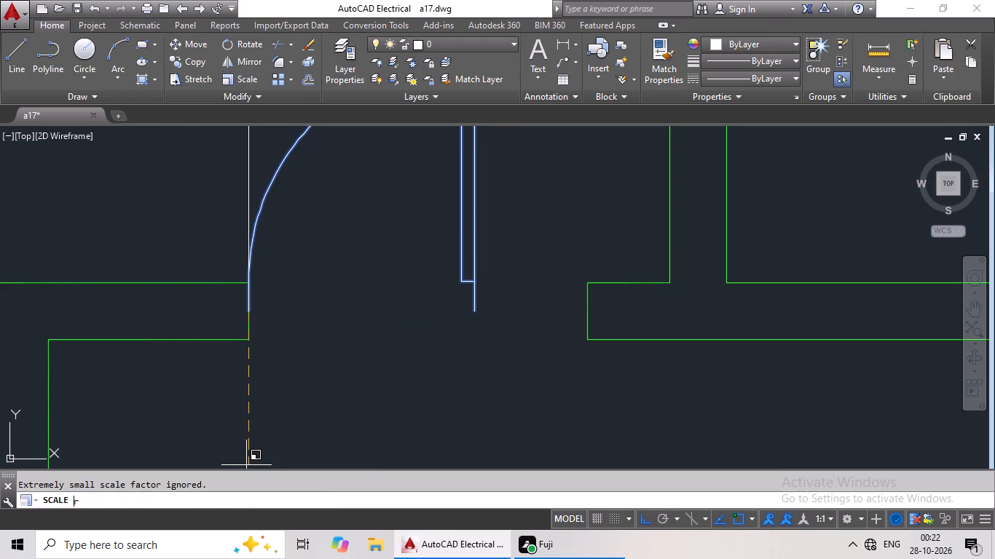
key(space)
click(246, 310)
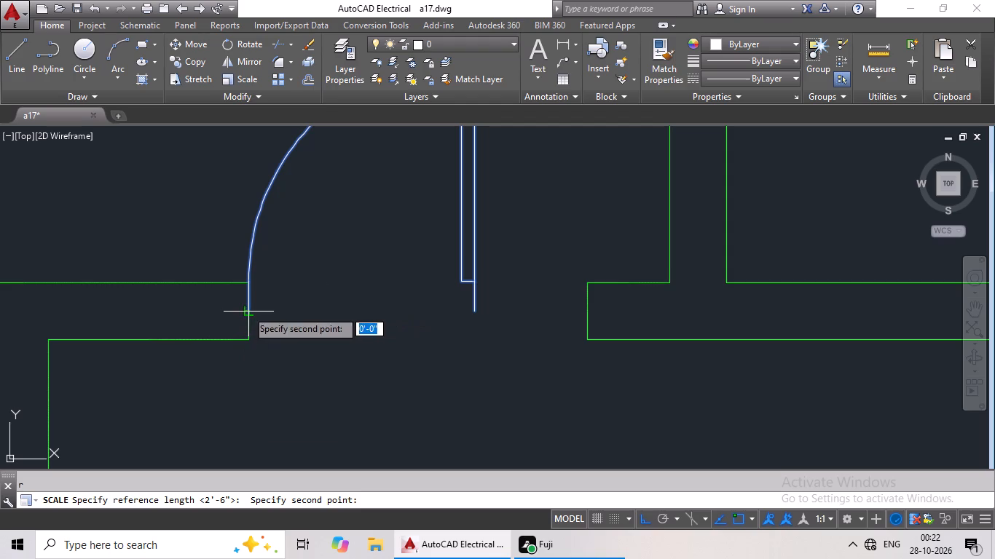
click(471, 309)
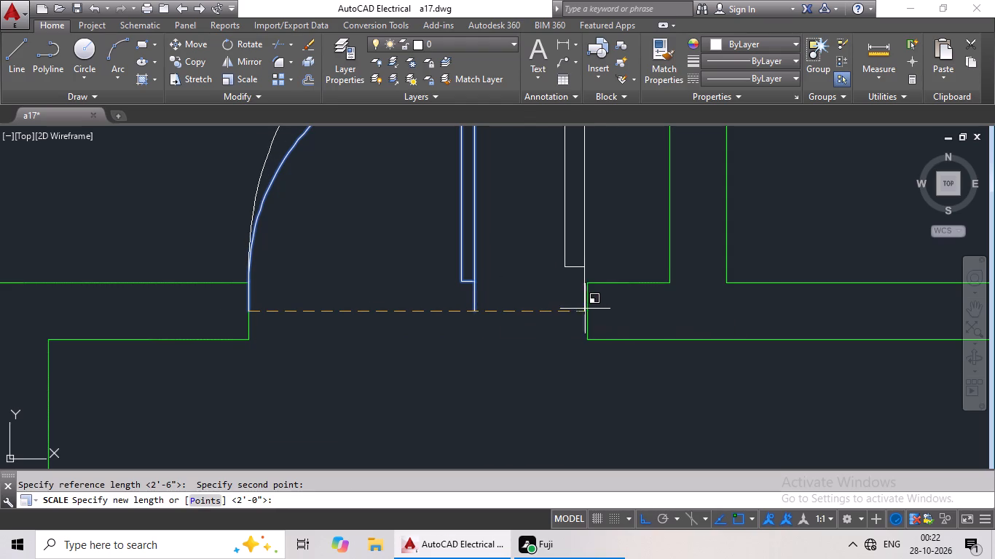
click(590, 312)
Copy the second doorway's door and paste it at the left jamb's midpoint in the third doorway, below the central room.
scroll(613, 282, down, 3)
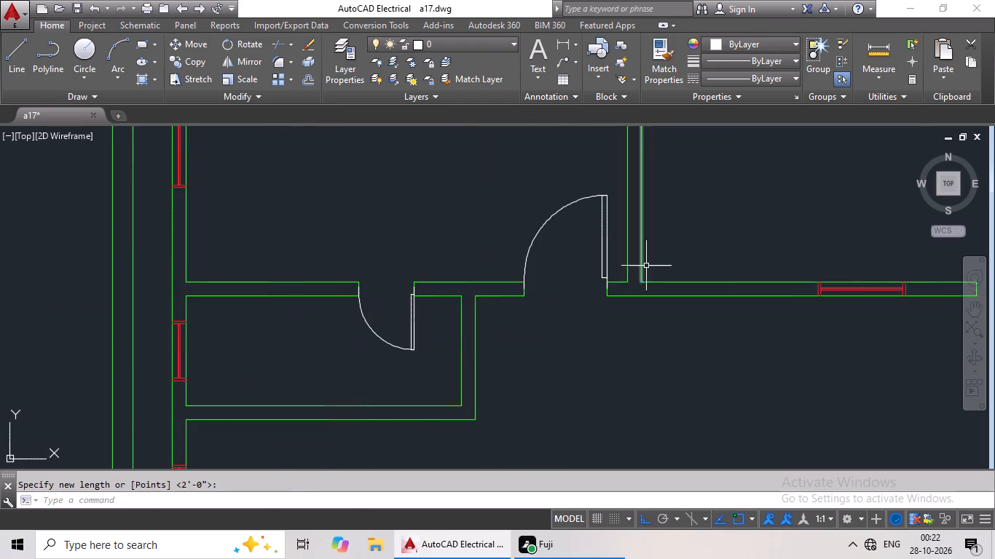
scroll(647, 265, down, 1)
middle_drag(674, 250, 576, 306)
scroll(576, 296, down, 1)
middle_drag(606, 276, 438, 326)
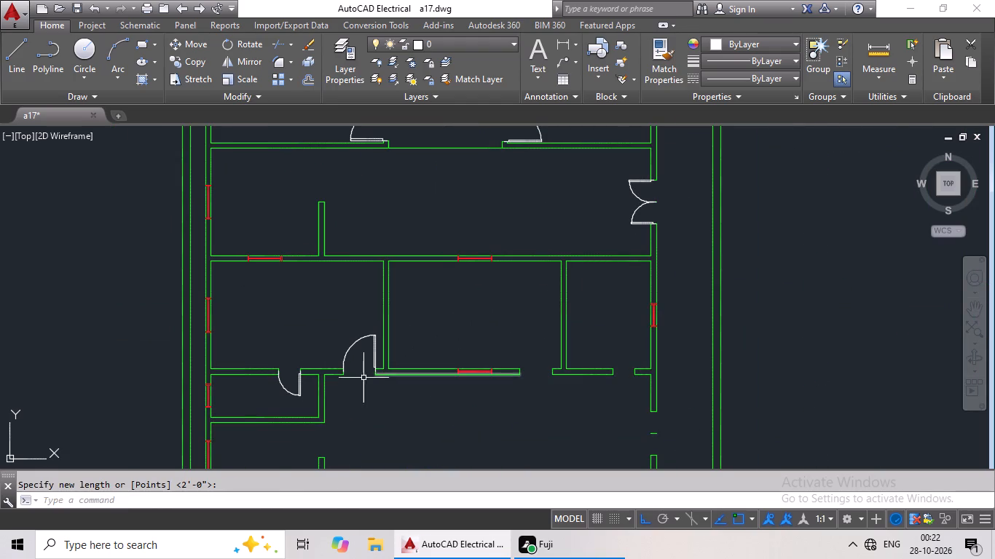
click(345, 352)
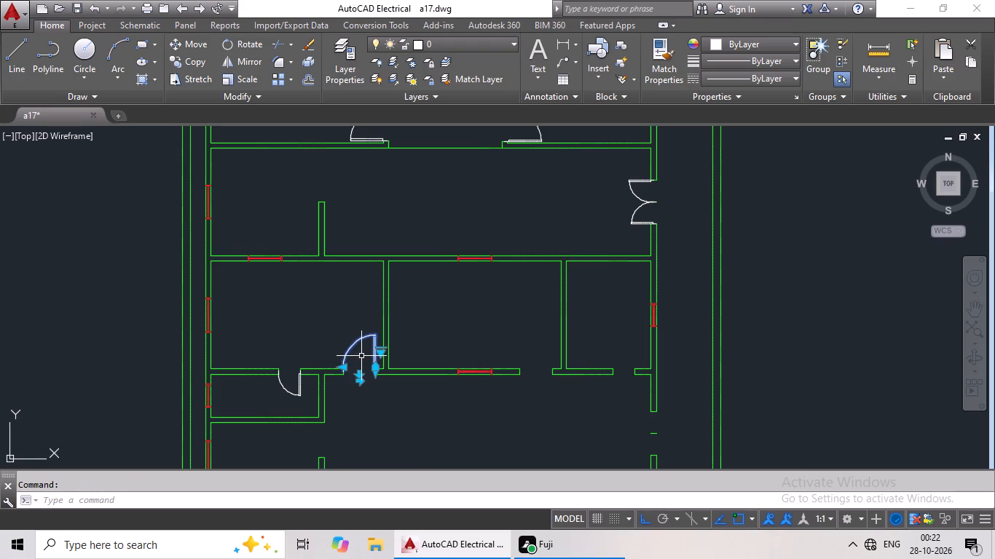
key(ctrl+c)
key(ctrl+v)
scroll(513, 375, up, 4)
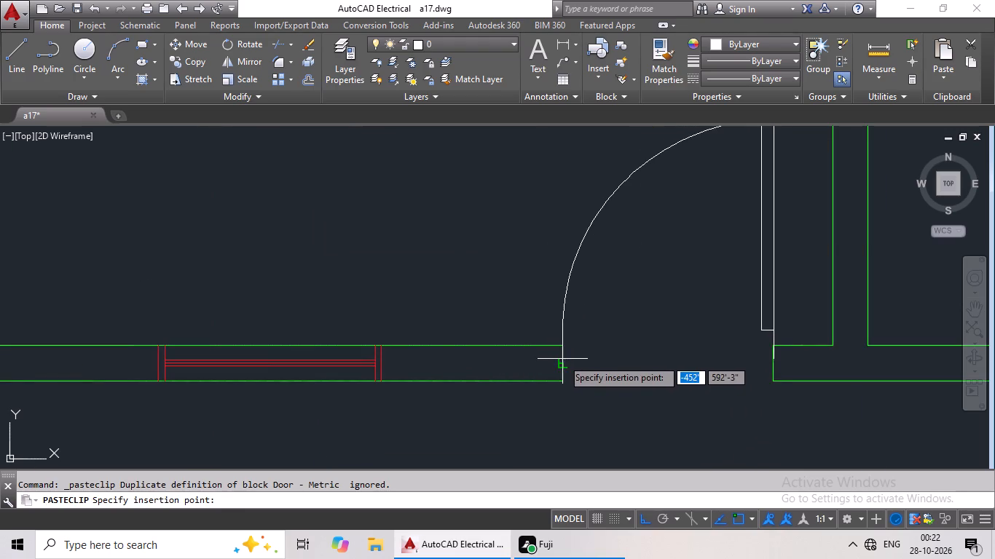
click(563, 367)
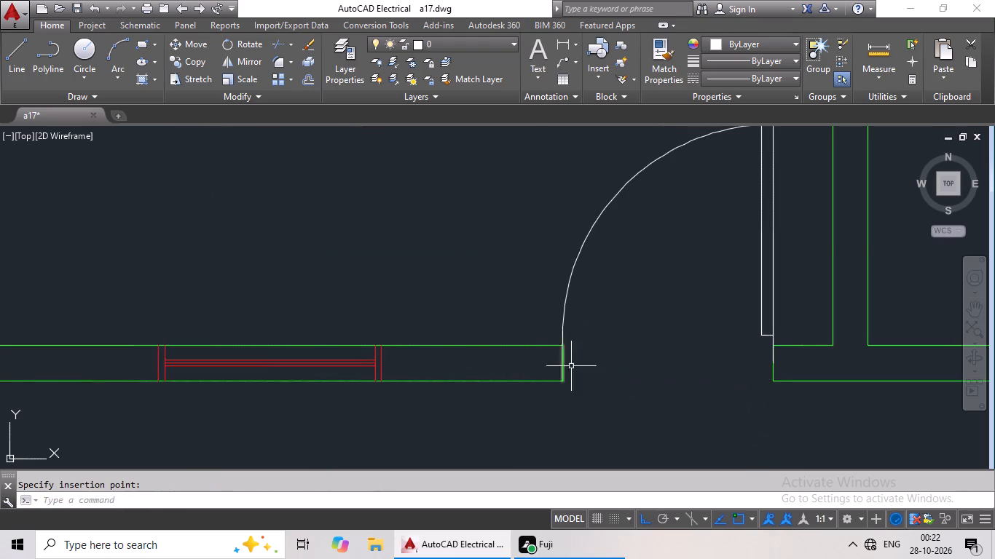
Copy the central room's door and paste it at the left jamb's midpoint in the rightmost doorway of the same wall.
scroll(655, 356, down, 3)
middle_drag(663, 354, 452, 368)
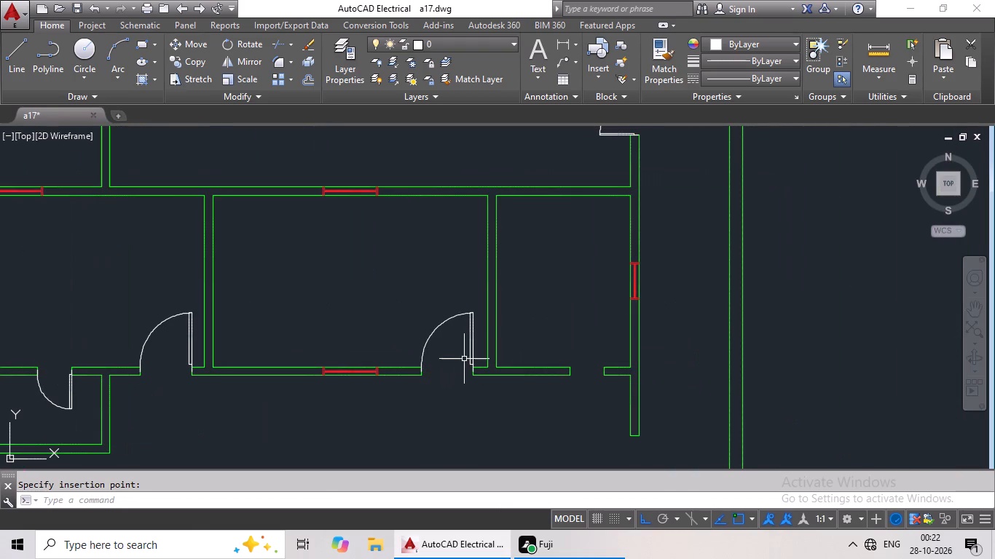
click(470, 314)
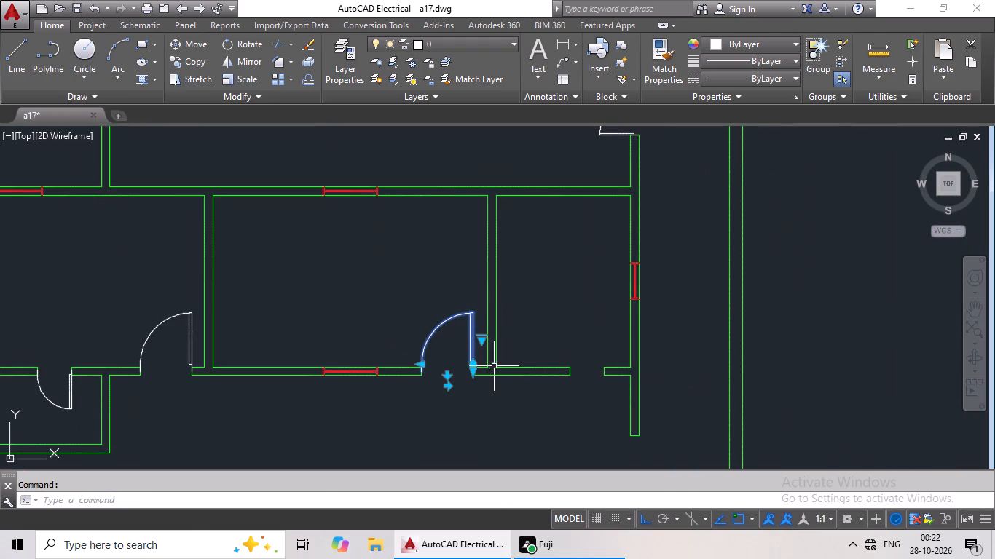
key(ctrl+c)
key(ctrl+v)
scroll(568, 365, up, 4)
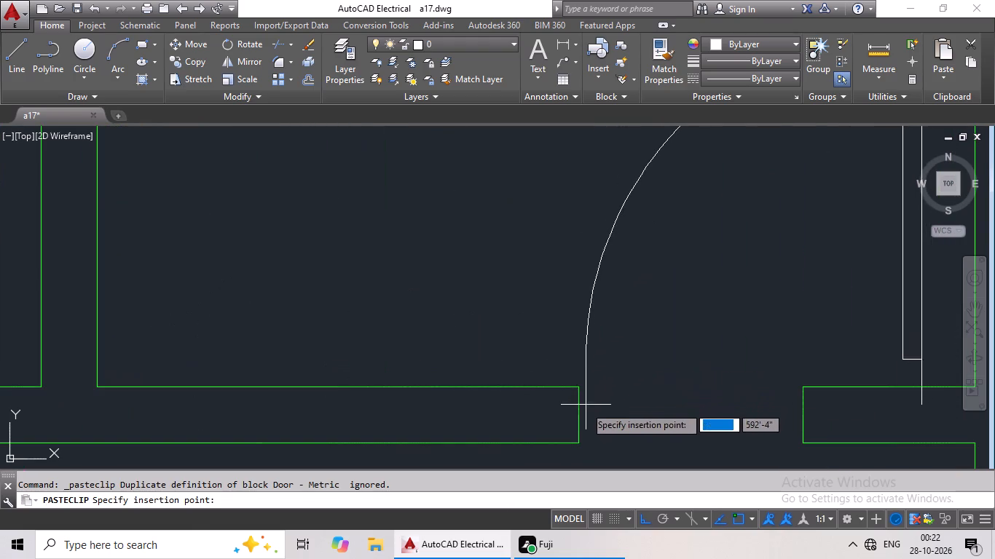
click(581, 416)
Scale the rightmost doorway's door by reference from its arc end so it fits the narrower opening up to the right jamb.
scroll(650, 382, down, 2)
middle_drag(658, 376, 510, 384)
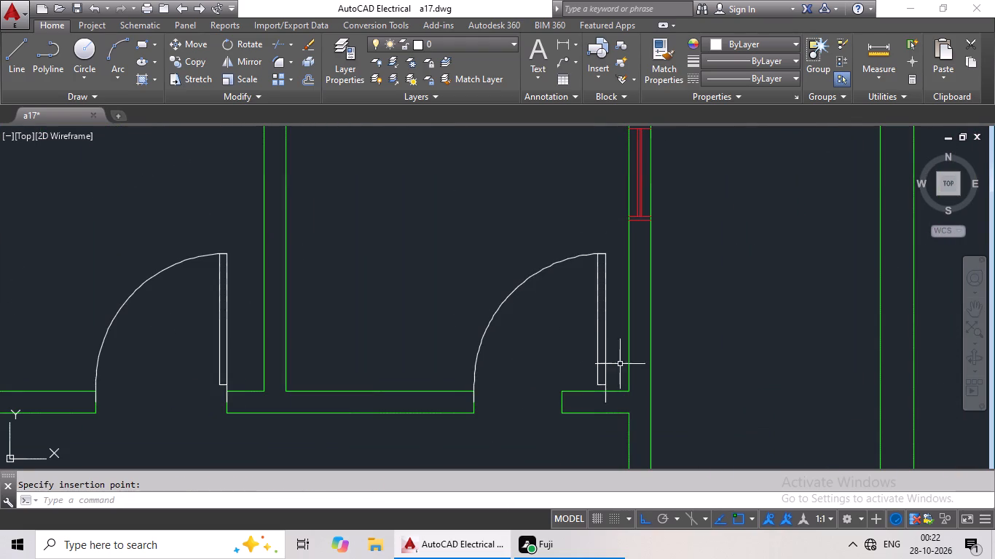
click(604, 370)
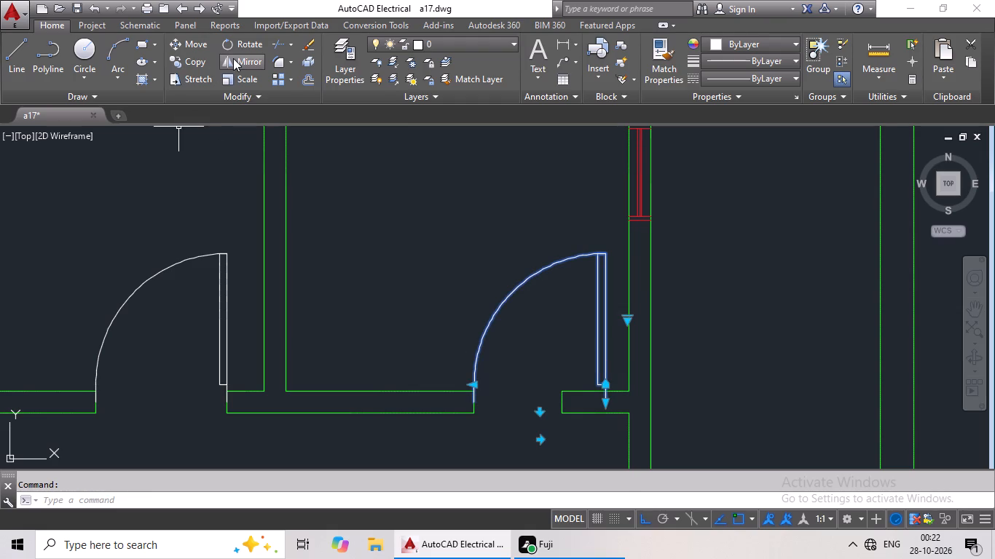
click(244, 73)
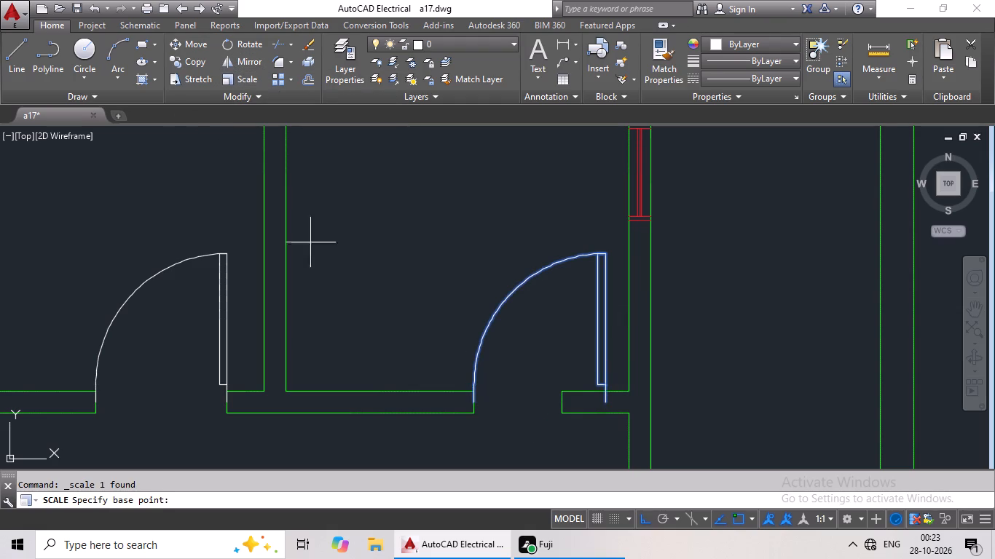
click(470, 402)
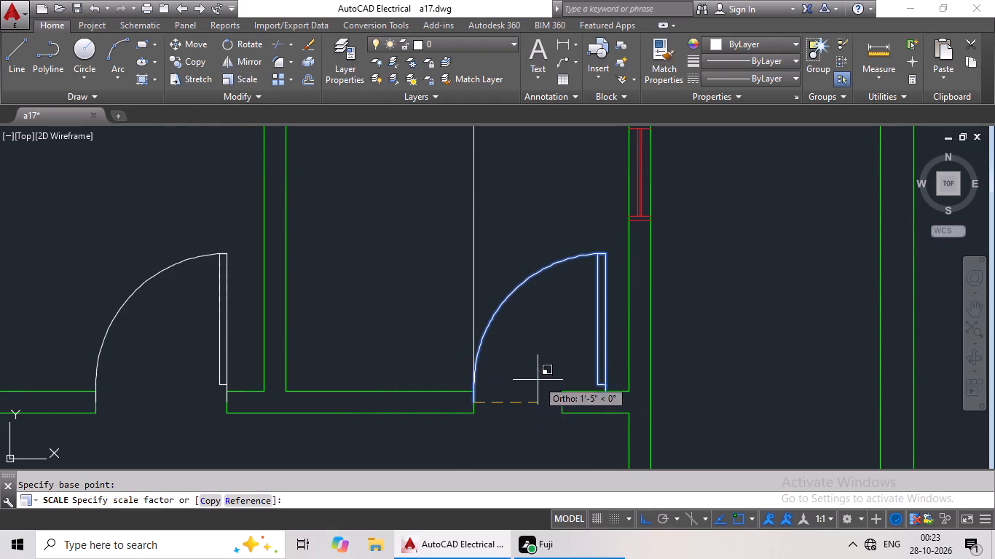
click(240, 496)
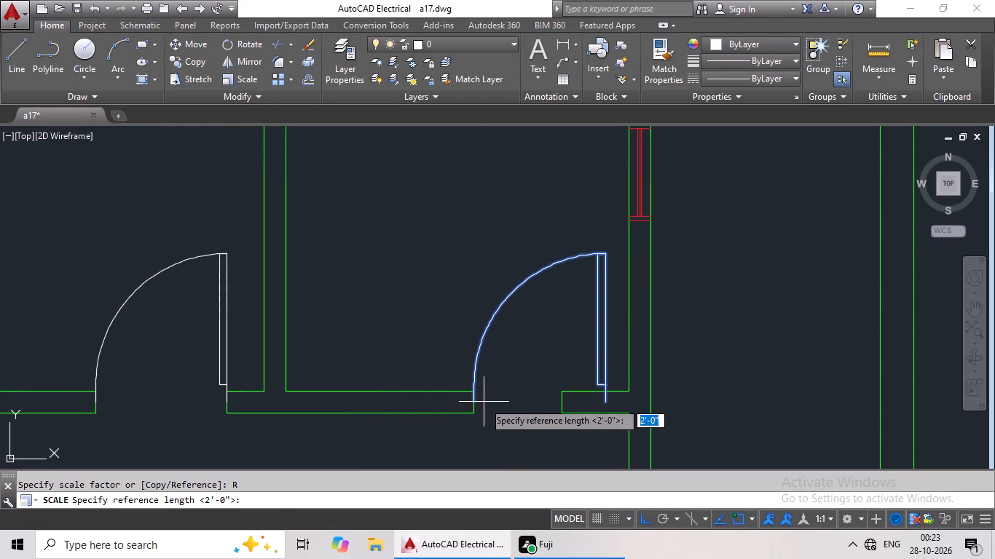
click(473, 400)
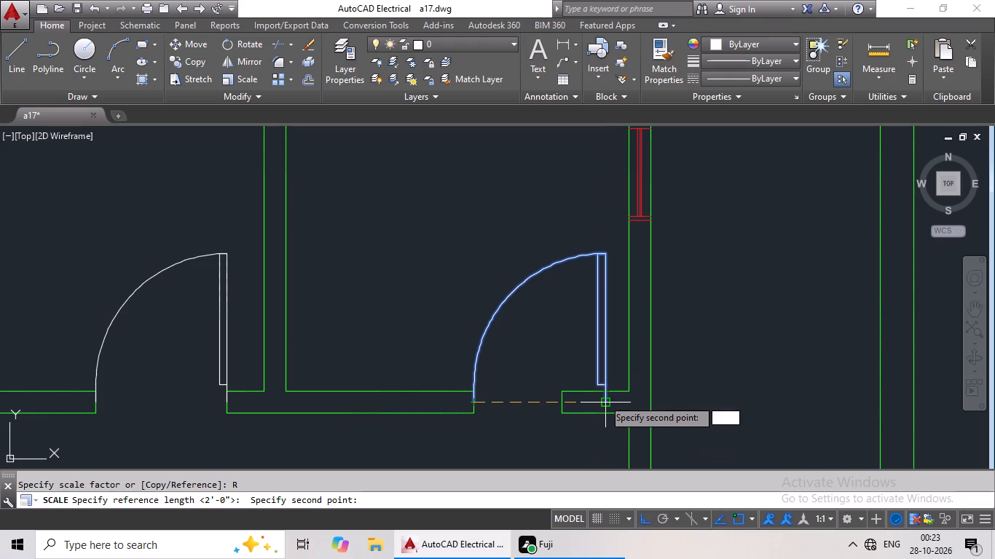
click(603, 400)
click(562, 401)
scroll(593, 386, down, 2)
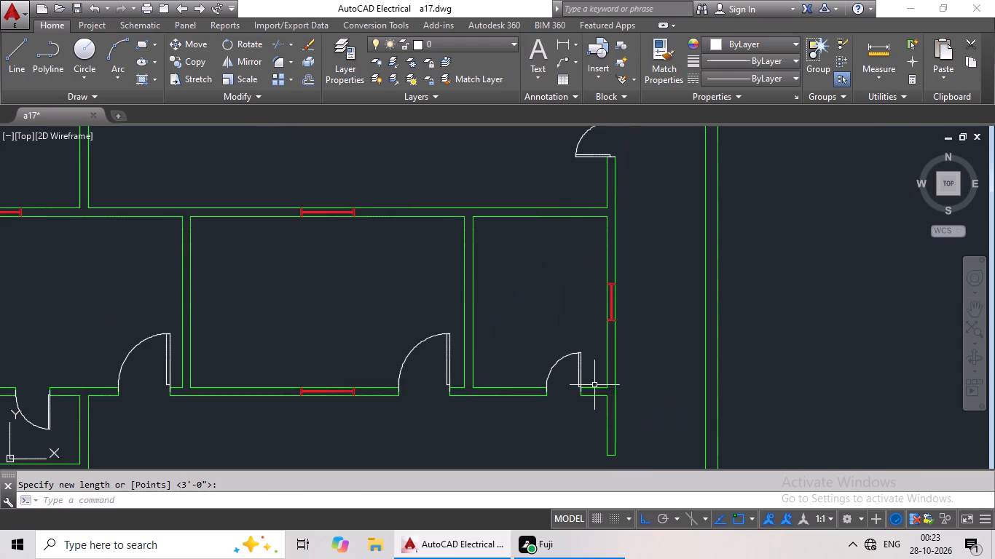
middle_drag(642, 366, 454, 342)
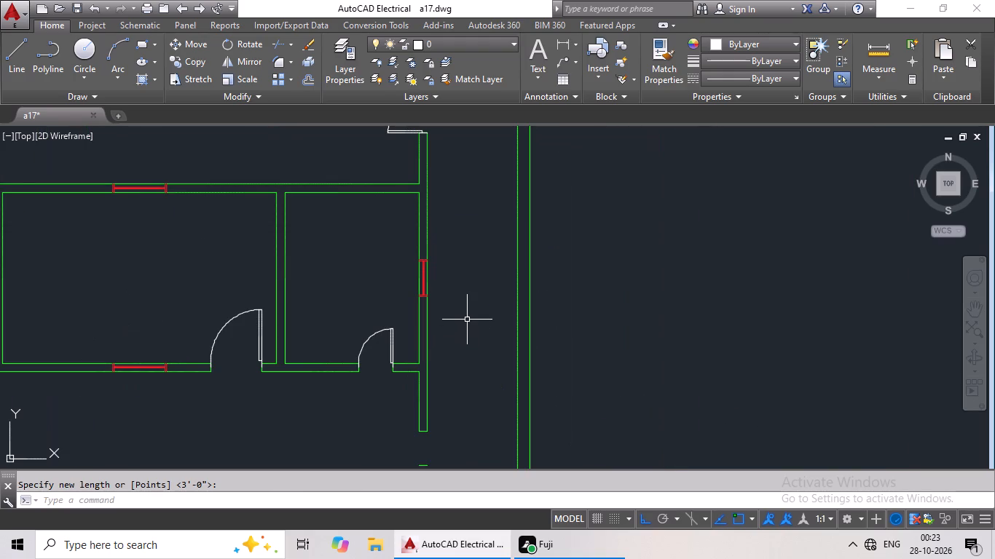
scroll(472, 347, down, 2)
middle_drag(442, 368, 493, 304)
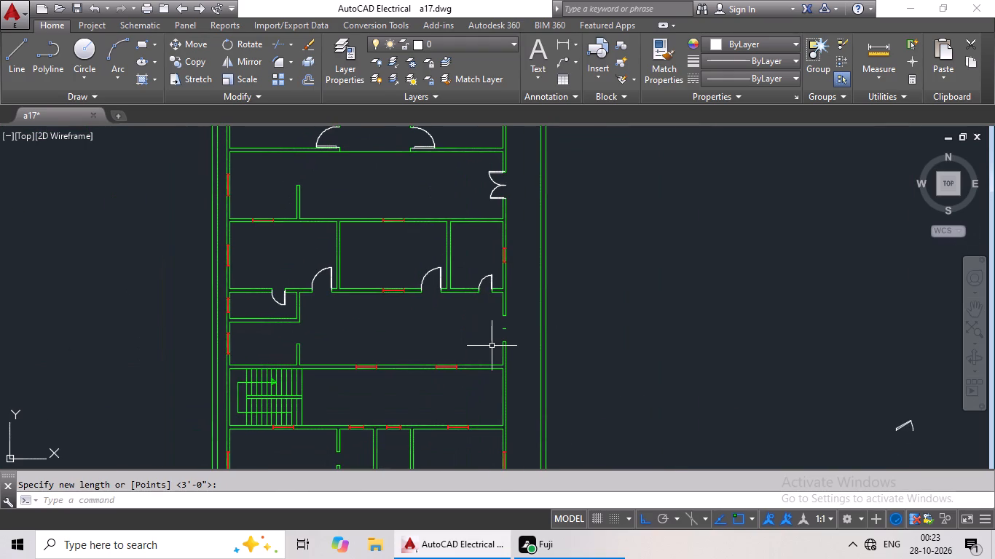
Draw a vertical line about 3'-3" long from the wall stub above the staircase room up to the small room's corner.
middle_drag(492, 346, 511, 324)
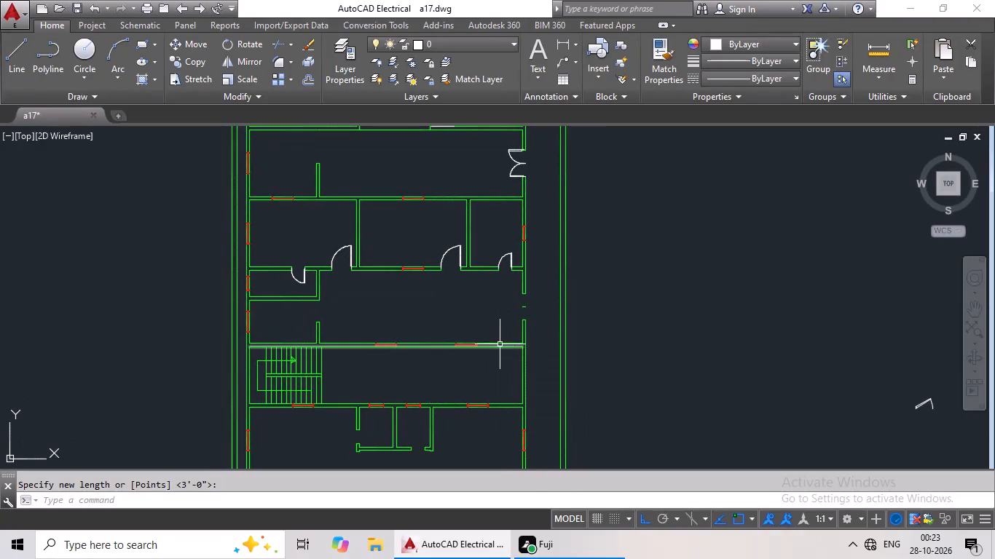
click(18, 53)
scroll(330, 324, up, 3)
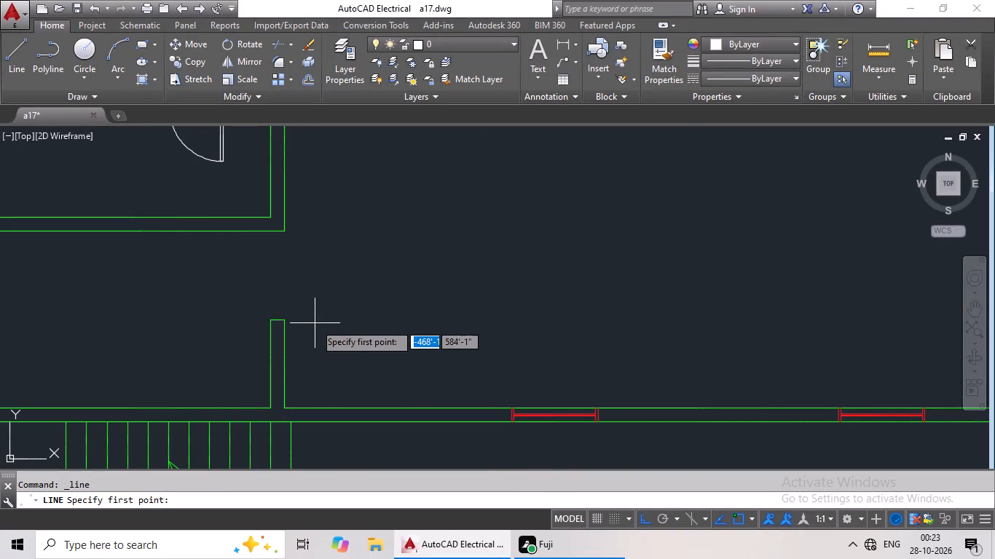
click(285, 321)
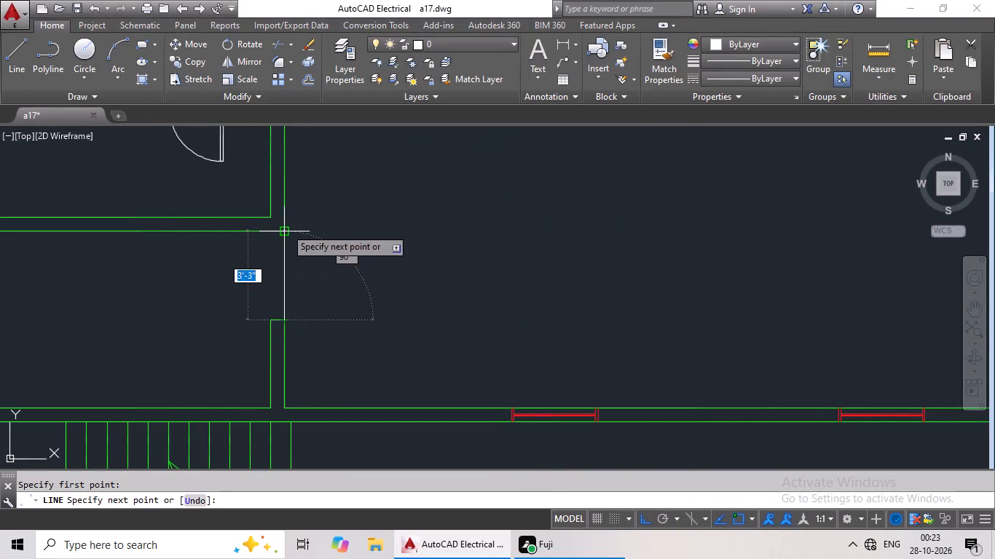
click(286, 228)
key(Escape)
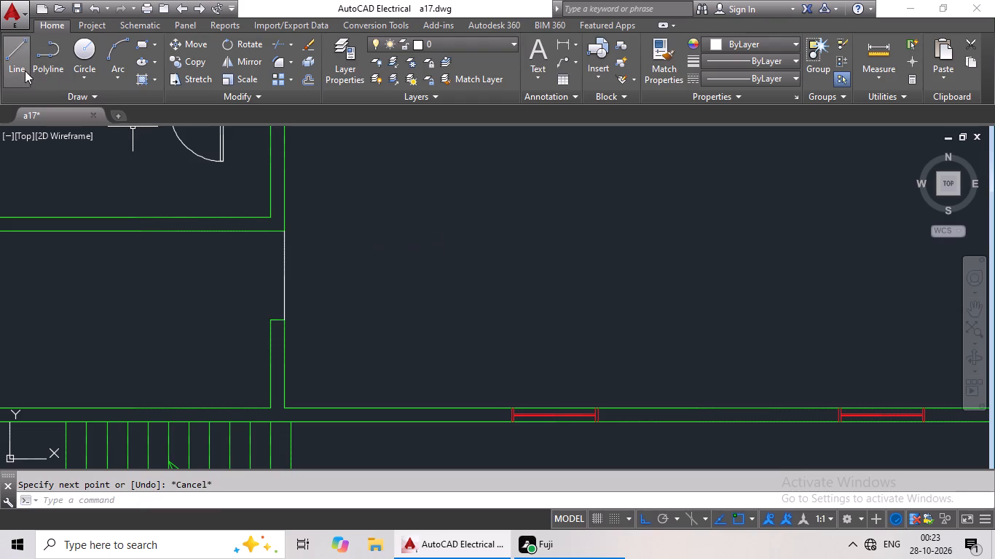
Draw a vertical line about 5' long from the wall stub in the double-door room up to the wall above it.
drag(23, 69, 25, 76)
scroll(254, 265, down, 2)
middle_drag(278, 228, 280, 357)
middle_drag(324, 229, 313, 343)
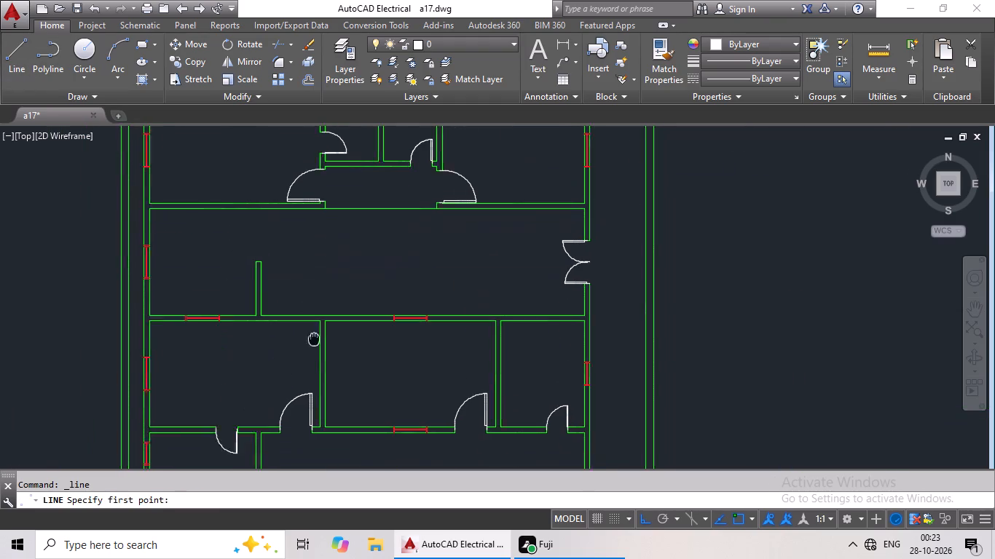
middle_drag(313, 343, 312, 344)
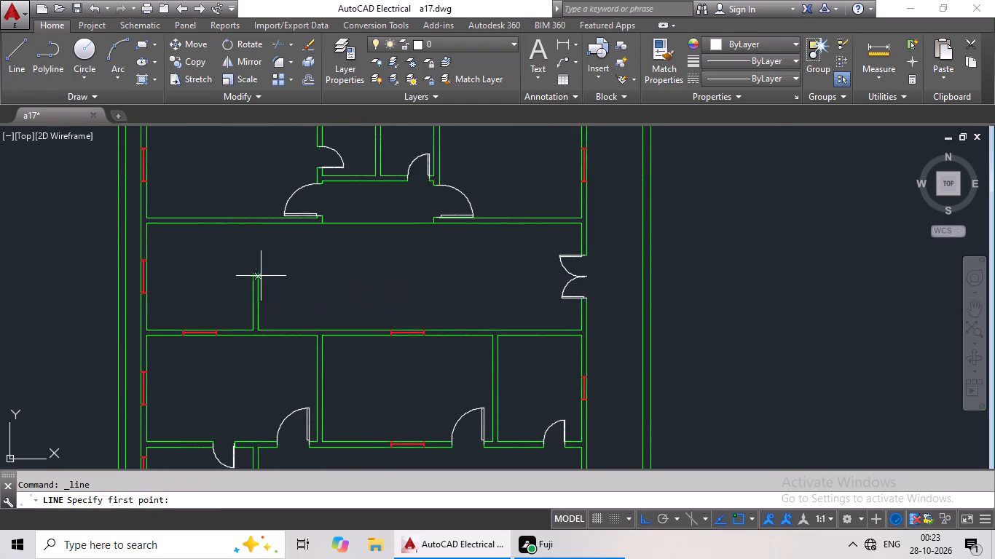
scroll(261, 276, up, 4)
click(232, 280)
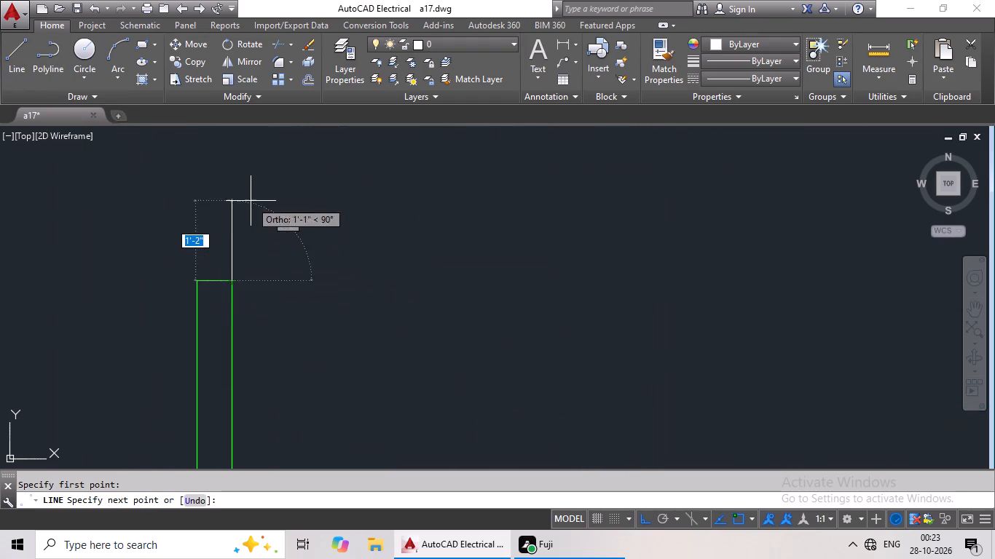
middle_drag(251, 200, 252, 353)
scroll(230, 262, down, 2)
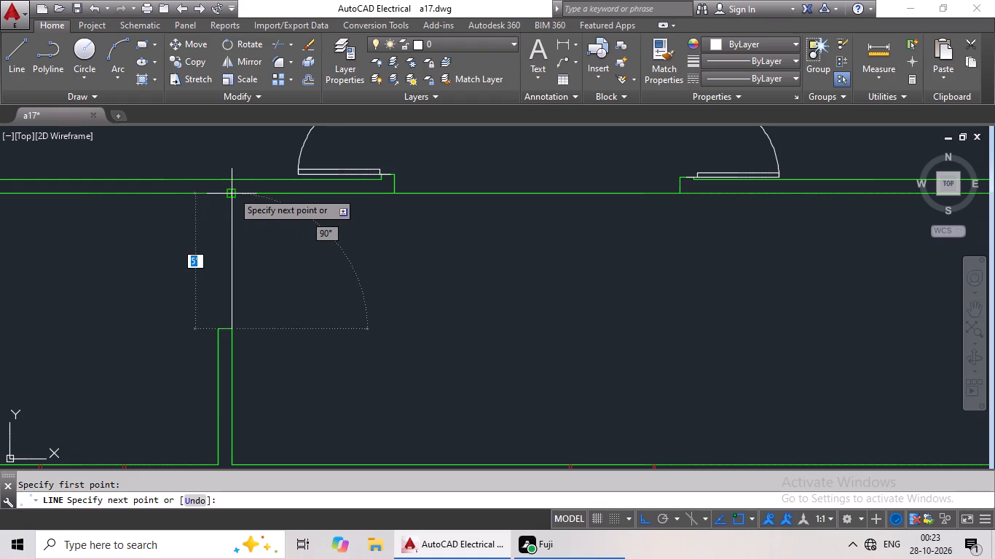
drag(232, 191, 240, 197)
key(Escape)
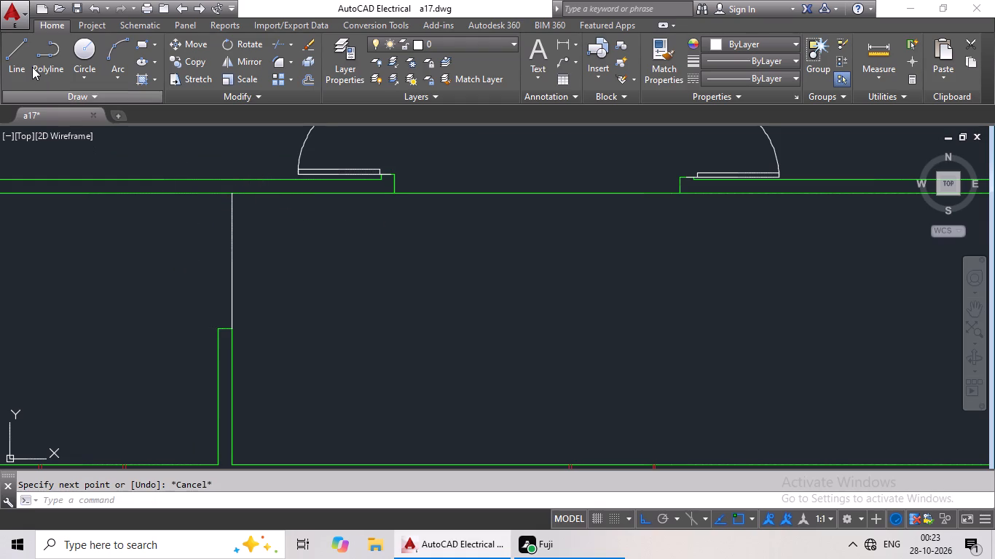
Draw a vertical line about 5'-8" long from the free-standing wall stub in the plan's lowest room up to the wall above.
click(22, 74)
scroll(309, 225, down, 2)
middle_drag(340, 263, 363, 181)
scroll(416, 238, down, 2)
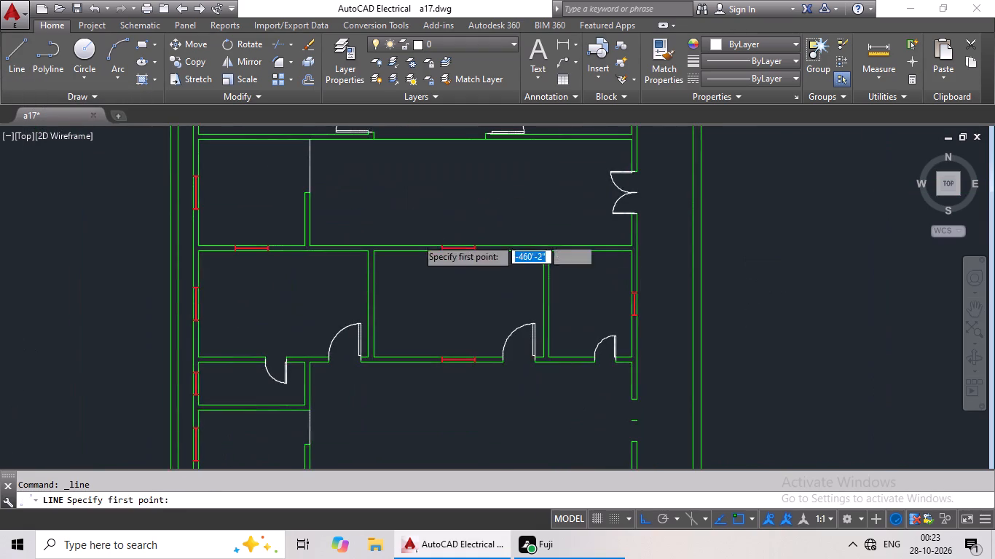
middle_drag(403, 280, 408, 189)
middle_drag(450, 294, 461, 246)
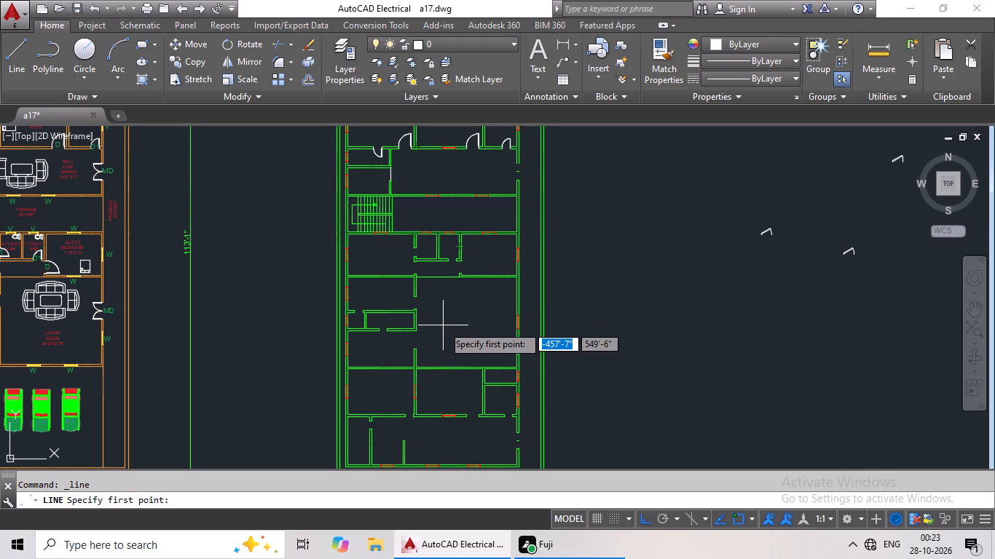
scroll(427, 339, down, 2)
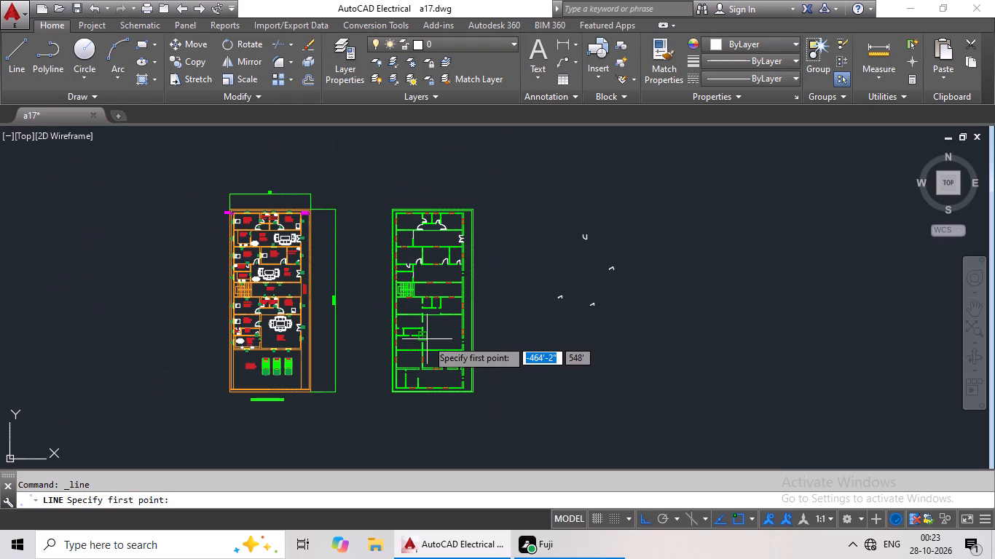
scroll(420, 387, up, 4)
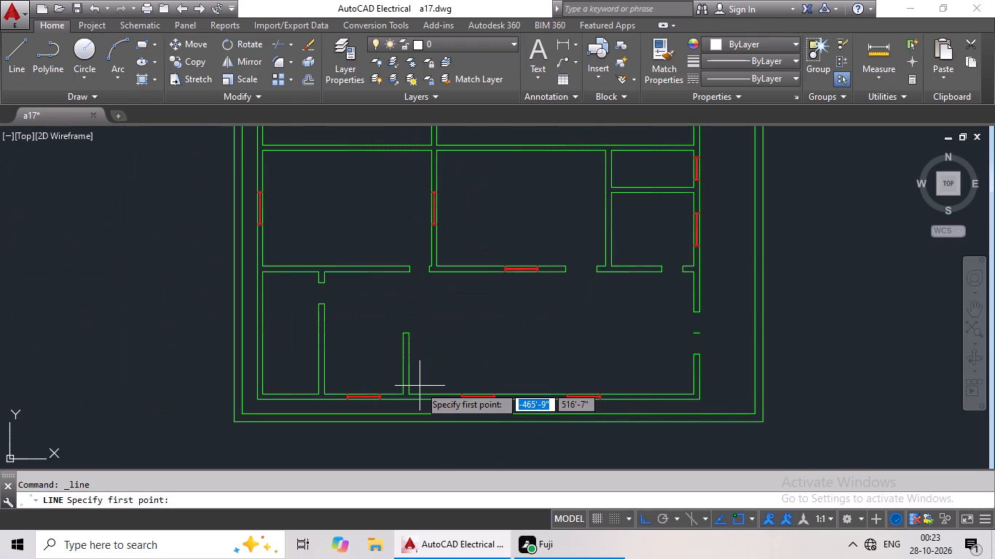
scroll(419, 383, up, 2)
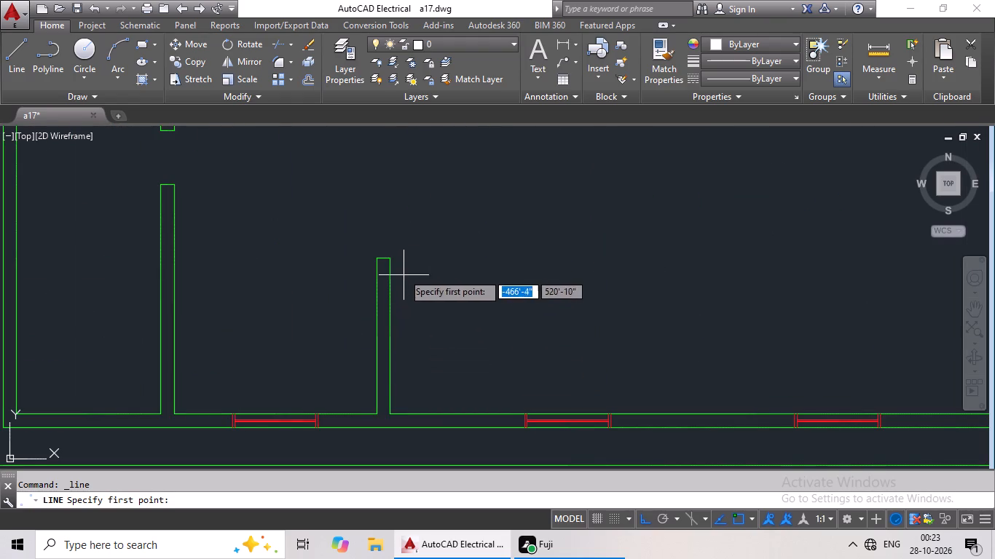
click(391, 258)
middle_drag(395, 205, 367, 360)
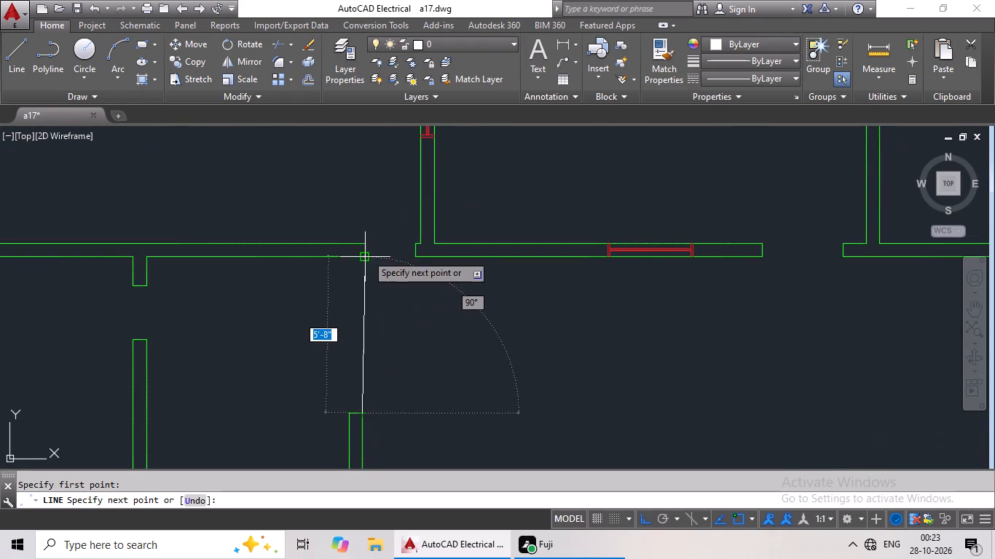
click(361, 260)
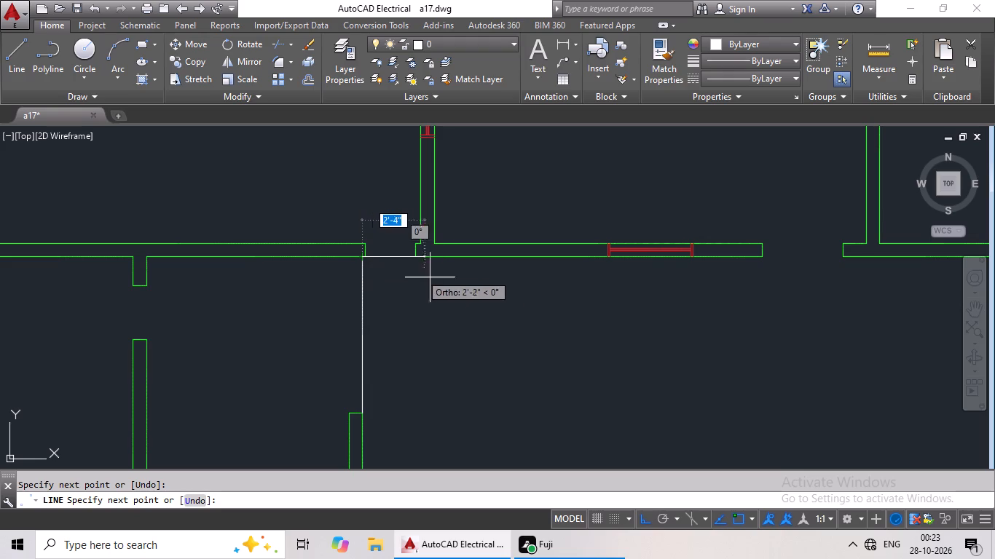
key(Escape)
Change the colour of the three new opening lines, in the lowest, staircase-side and double-door rooms, to Green.
scroll(463, 301, down, 1)
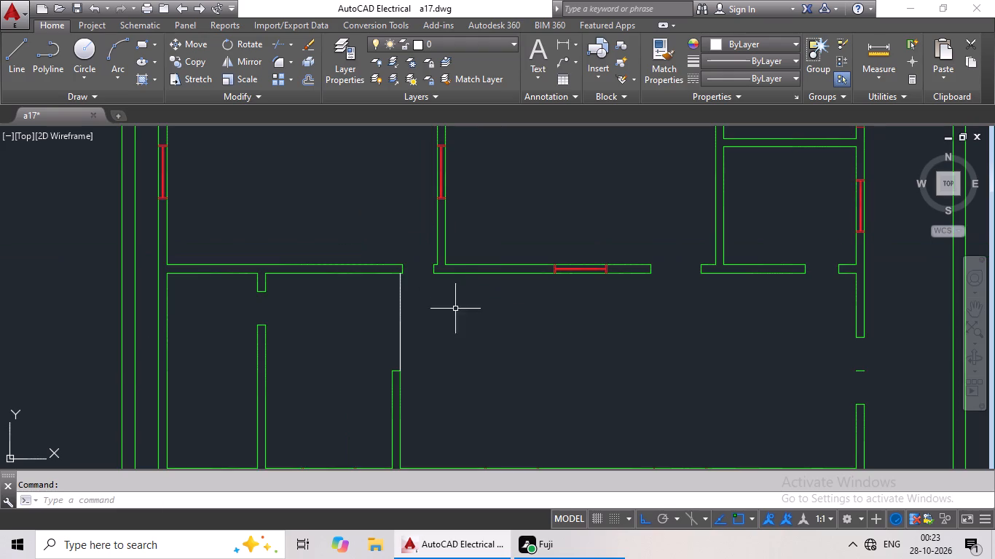
click(401, 317)
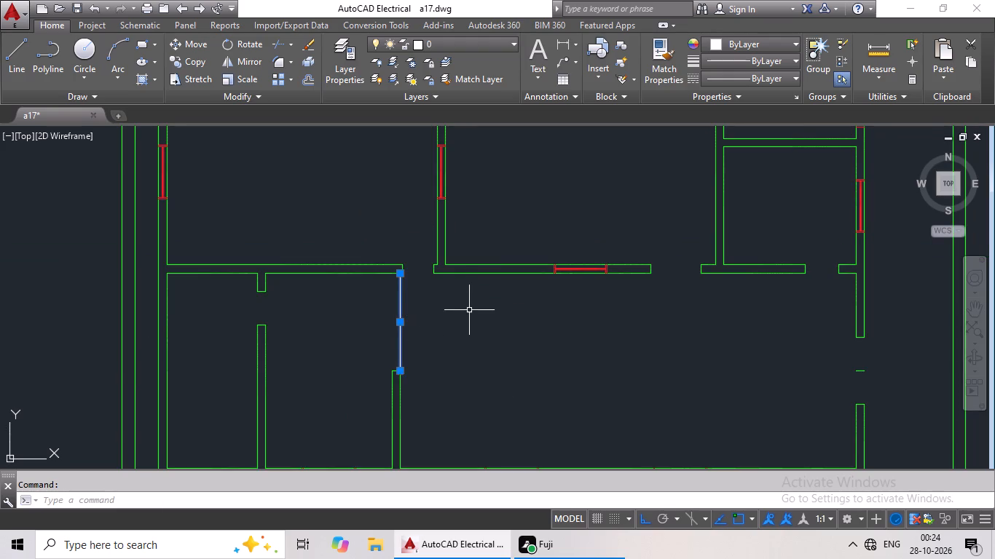
middle_drag(472, 330, 473, 410)
scroll(474, 411, down, 4)
scroll(459, 252, up, 3)
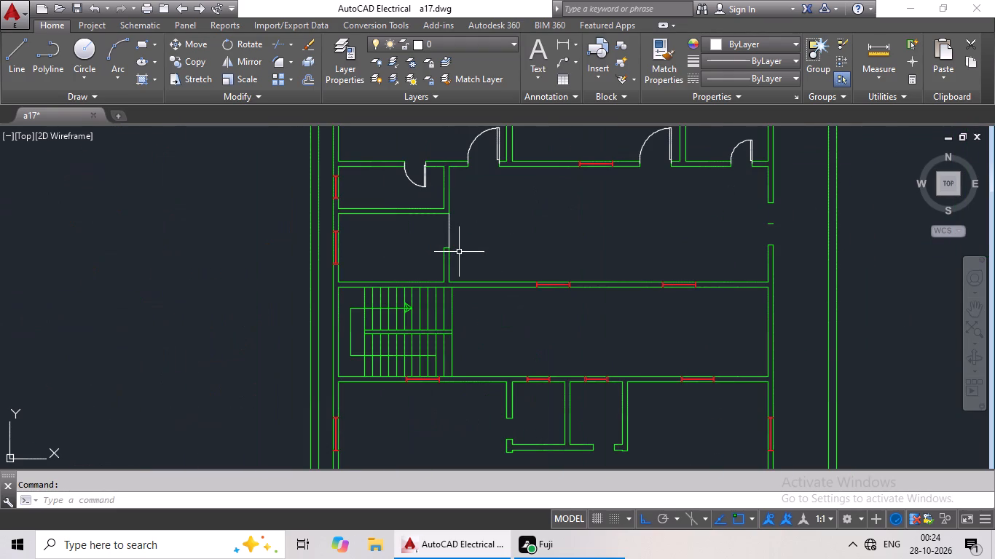
click(450, 228)
middle_drag(484, 223, 484, 223)
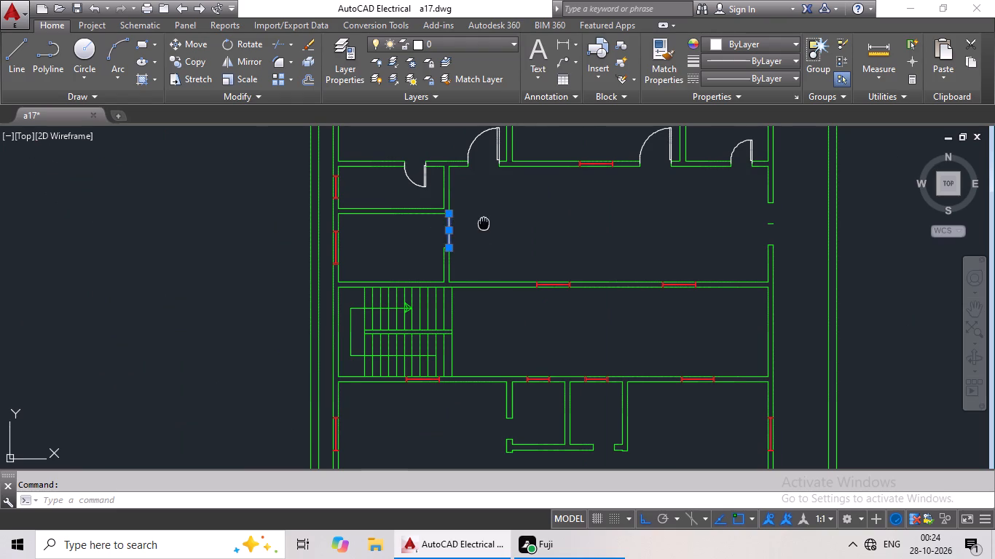
middle_drag(484, 223, 484, 397)
click(452, 152)
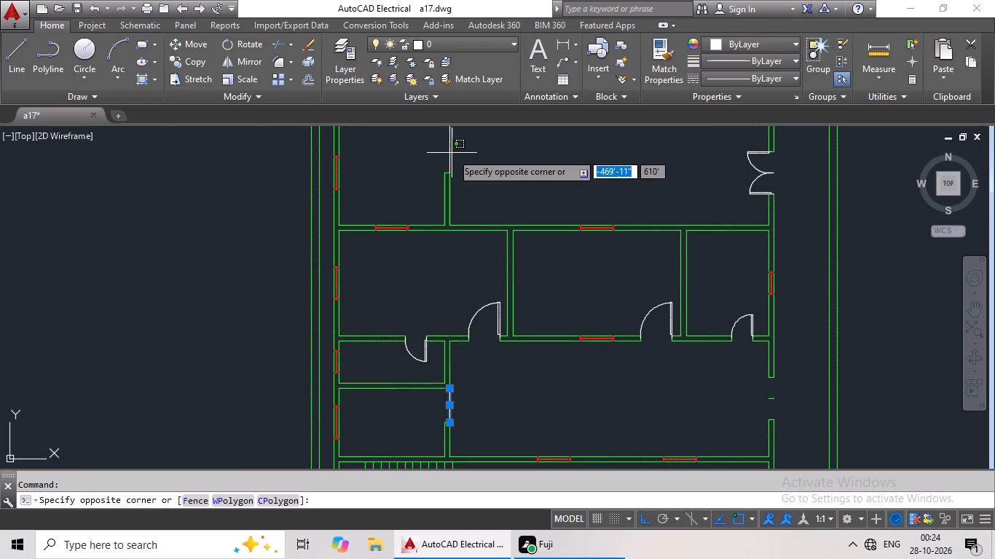
click(446, 149)
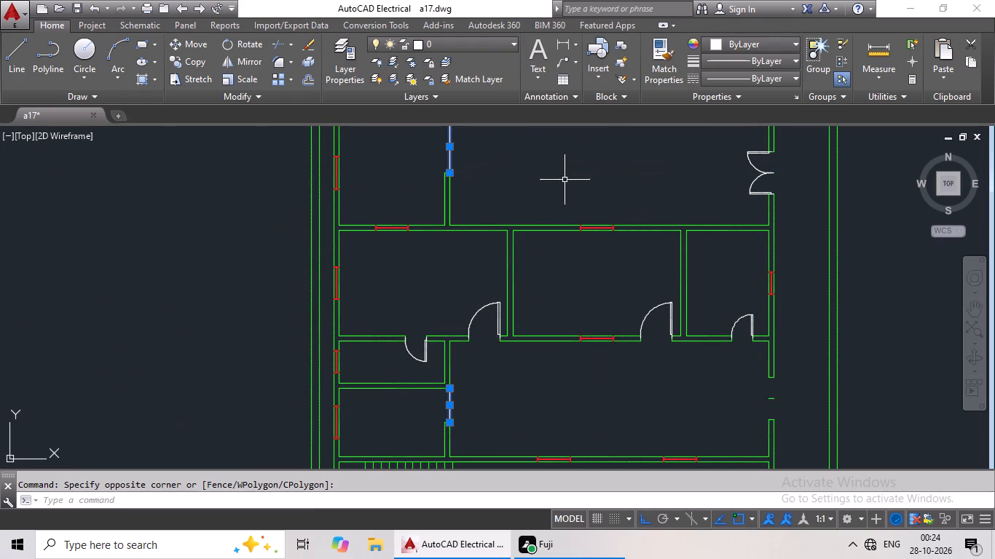
click(795, 41)
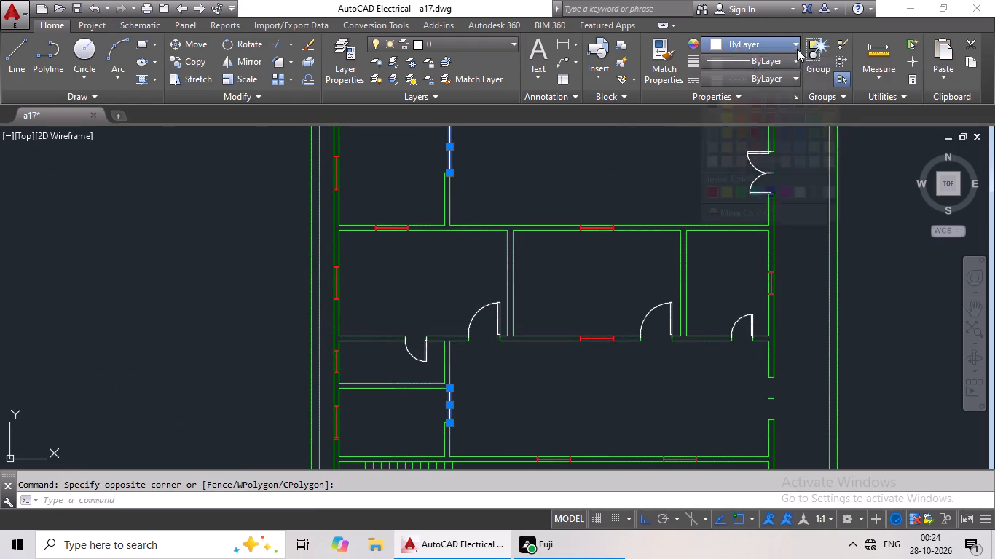
click(737, 195)
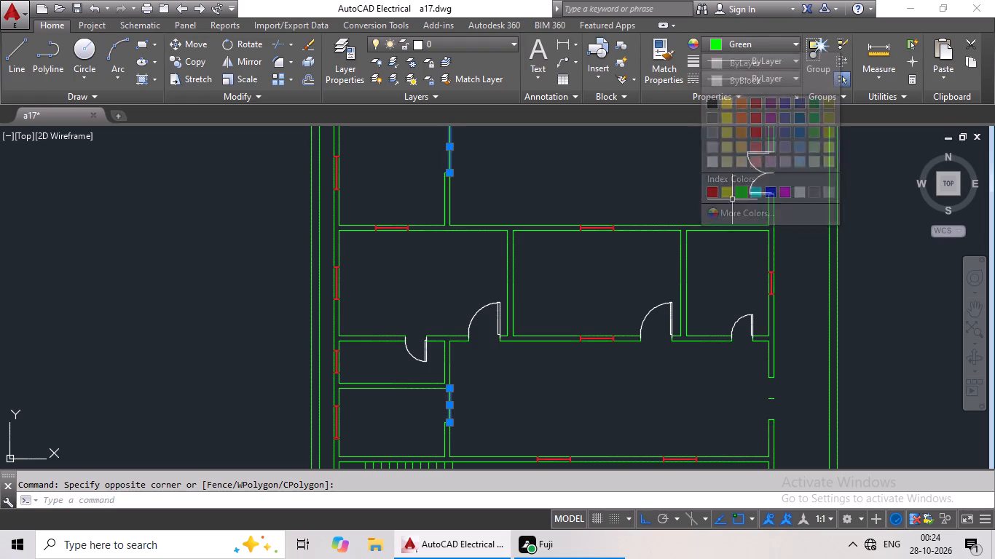
key(Escape)
key(Escape)
Delete the short green centre line where the two leaves of the right wall's double door meet.
scroll(583, 371, down, 1)
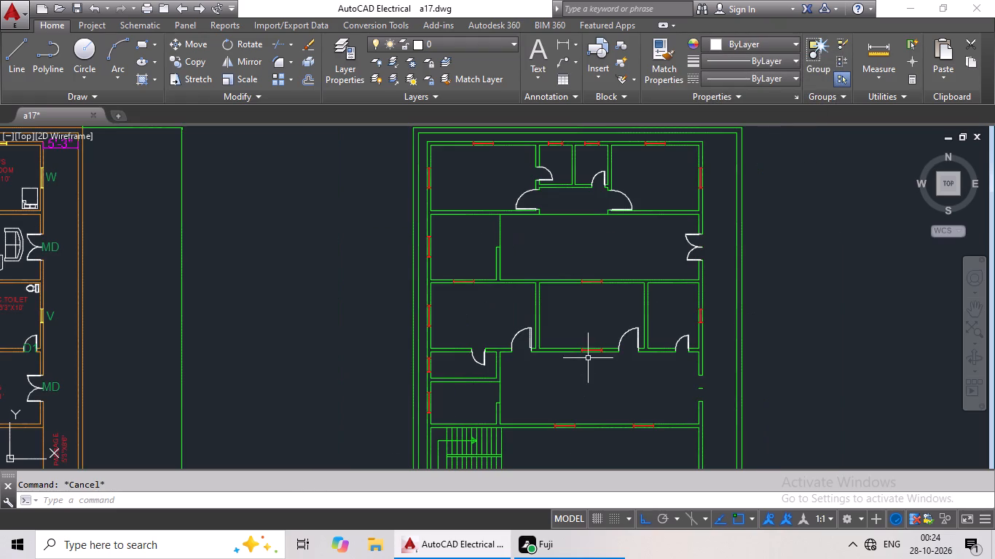
middle_click(589, 349)
middle_drag(535, 397, 540, 322)
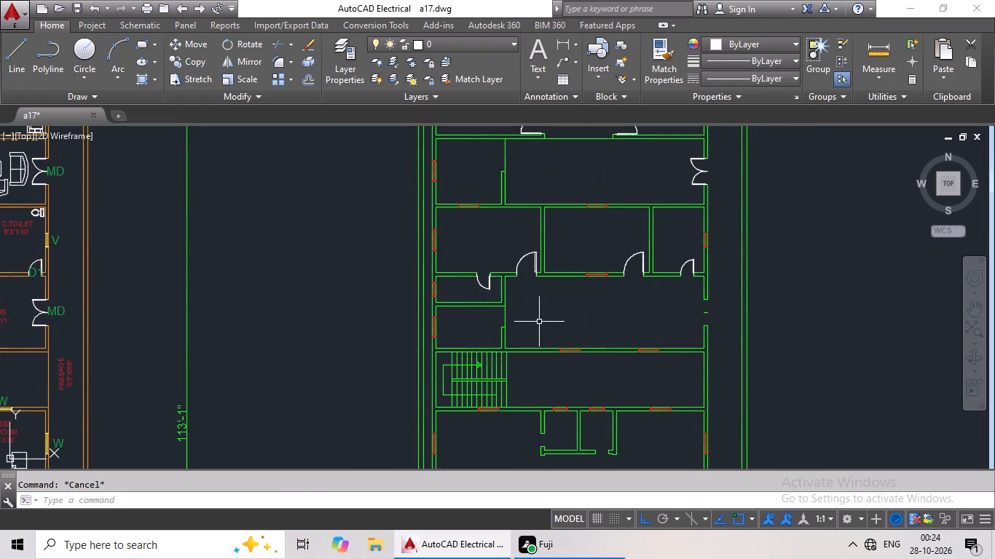
middle_drag(519, 315, 477, 270)
middle_drag(543, 297, 536, 302)
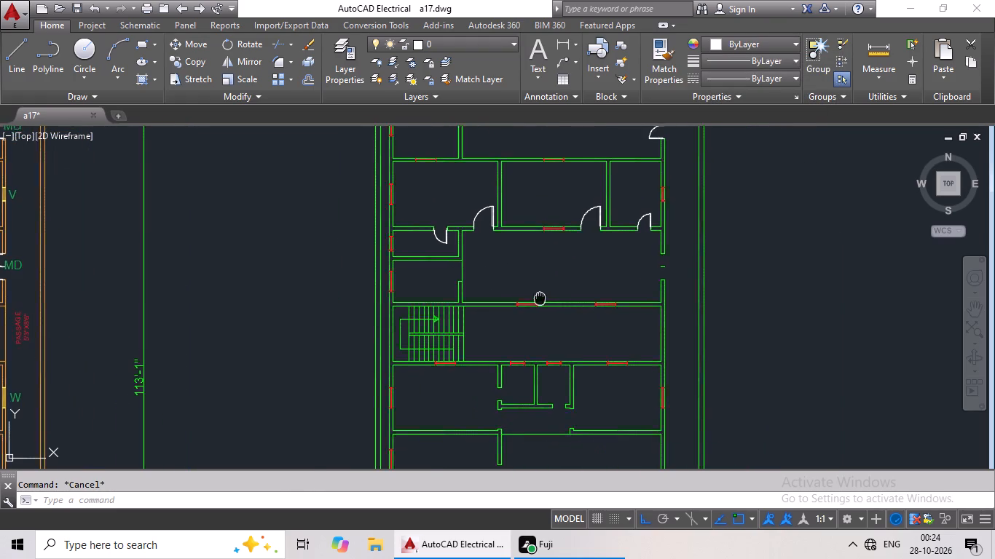
middle_drag(536, 302, 429, 421)
scroll(533, 246, up, 4)
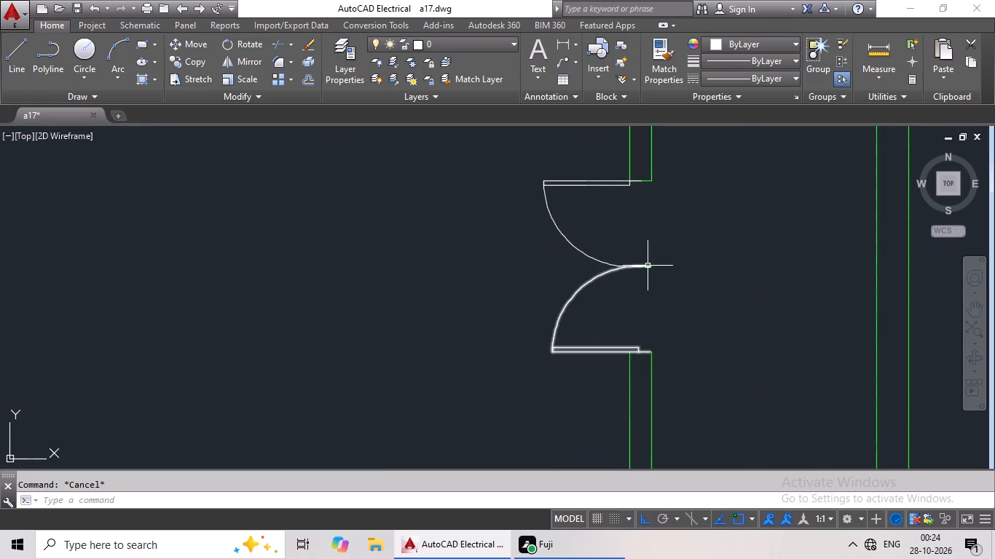
click(647, 266)
scroll(648, 271, up, 2)
key(Escape)
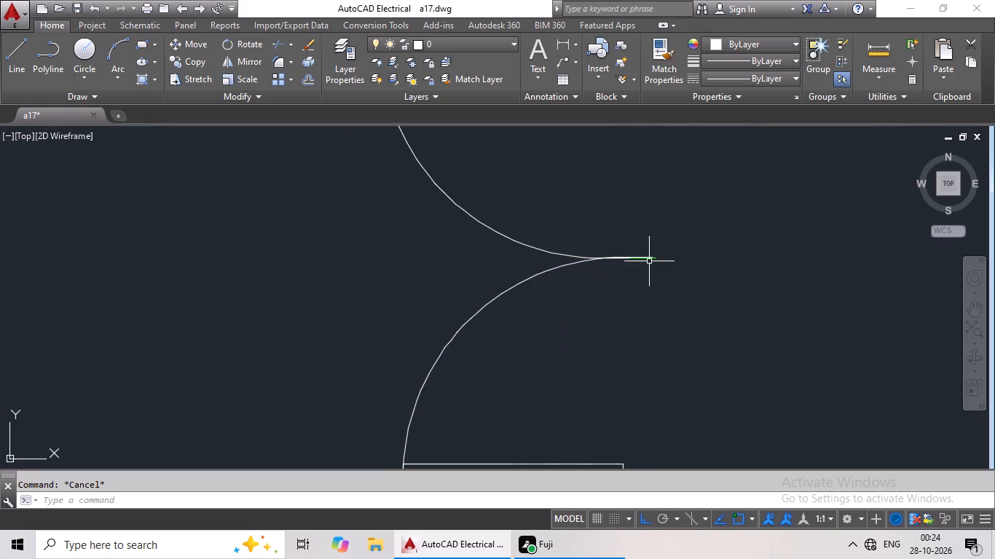
scroll(656, 257, up, 6)
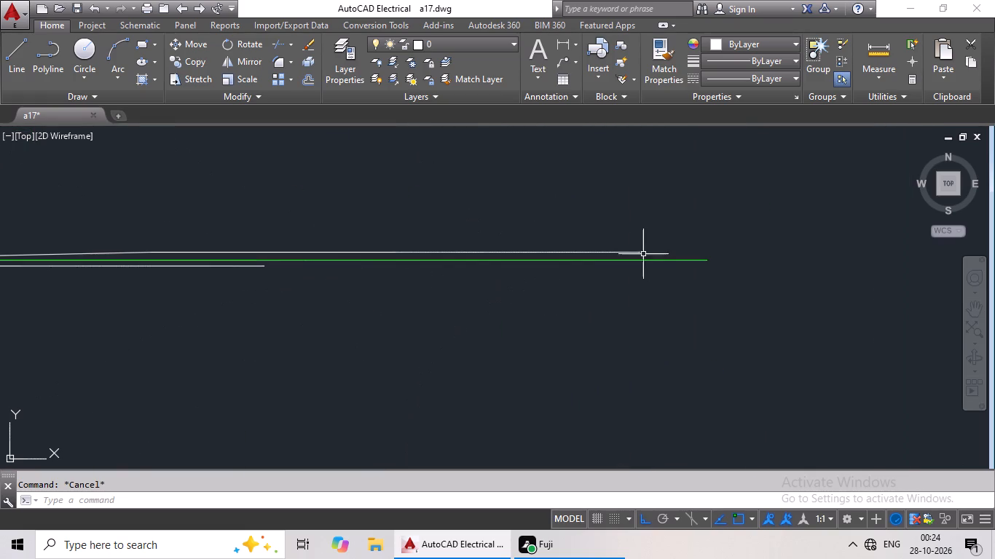
click(650, 260)
key(Delete)
Copy the two-leaf double door in the right outer wall into the right-wall opening of the room directly above the staircase passage.
scroll(680, 292, down, 7)
drag(686, 243, 519, 312)
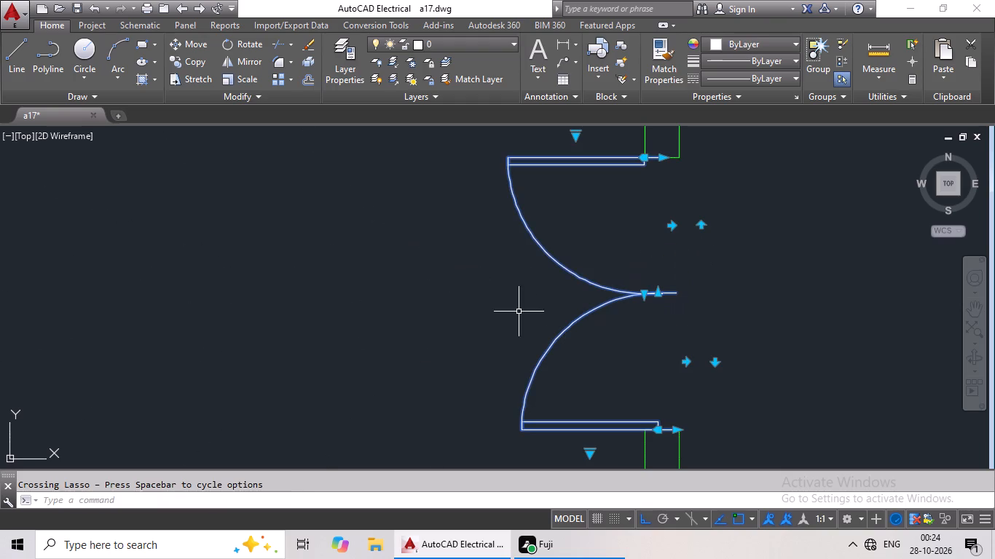
key(ctrl+c)
key(ctrl+v)
ctrl+scroll(550, 343, down, 2)
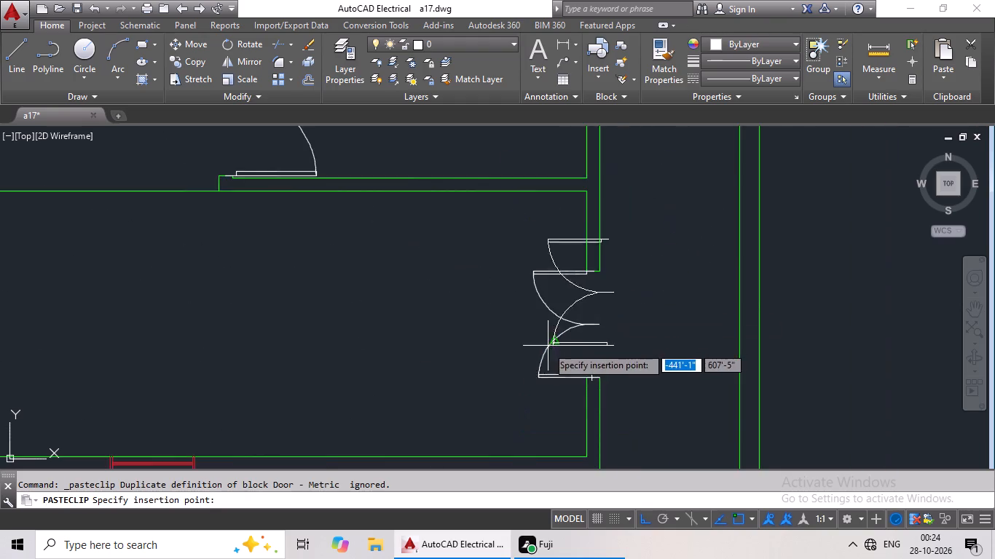
middle_drag(530, 357, 581, 250)
scroll(549, 336, down, 1)
middle_drag(548, 336, 585, 223)
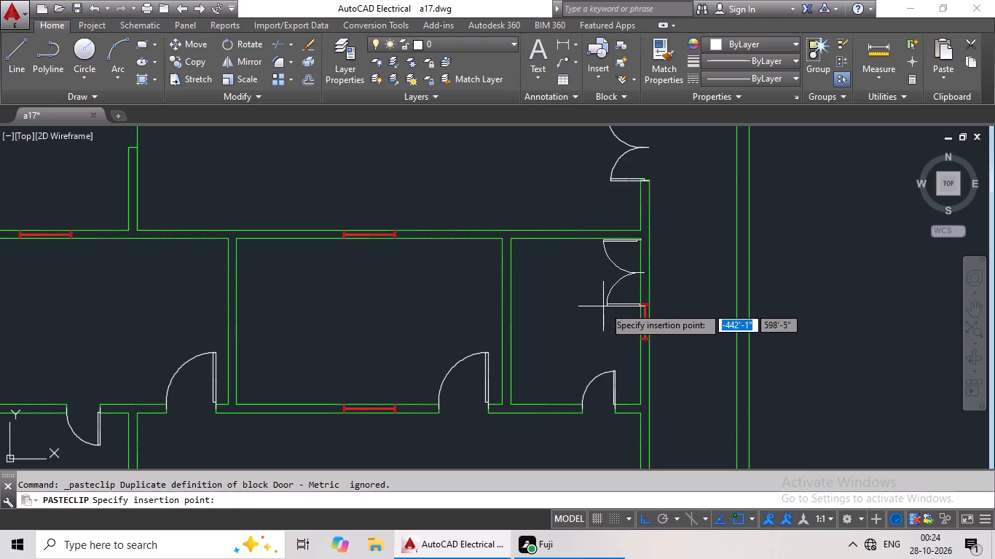
scroll(605, 306, down, 1)
middle_drag(594, 334, 628, 158)
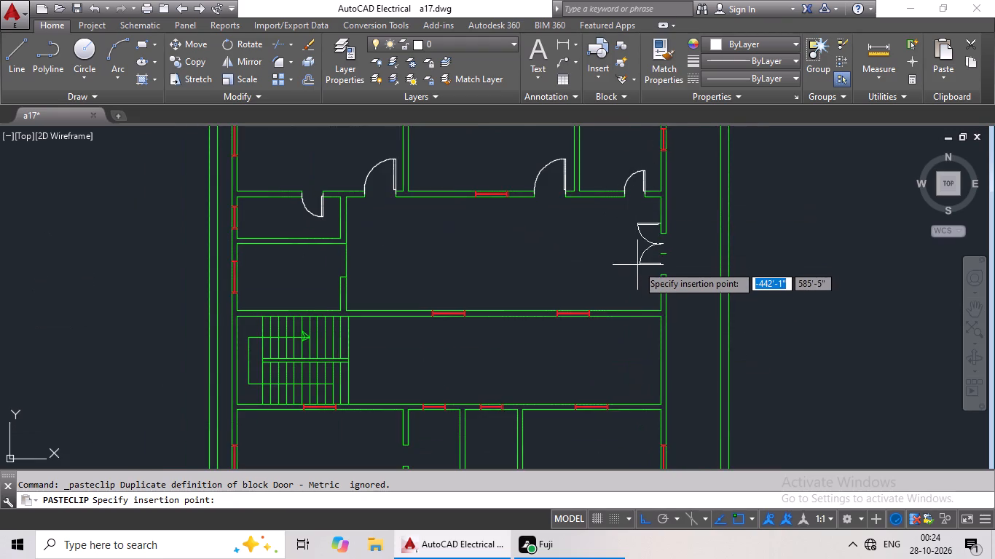
scroll(637, 265, up, 4)
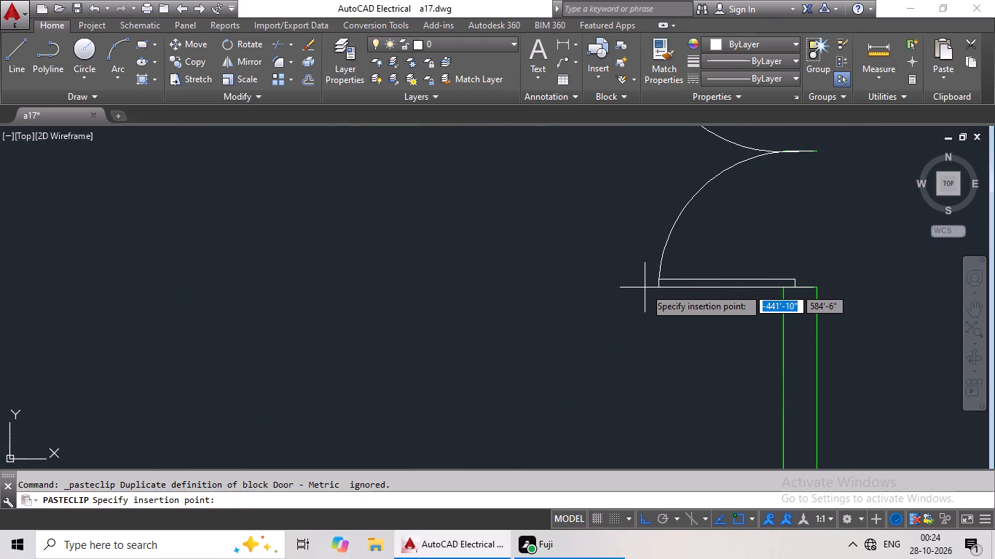
click(640, 288)
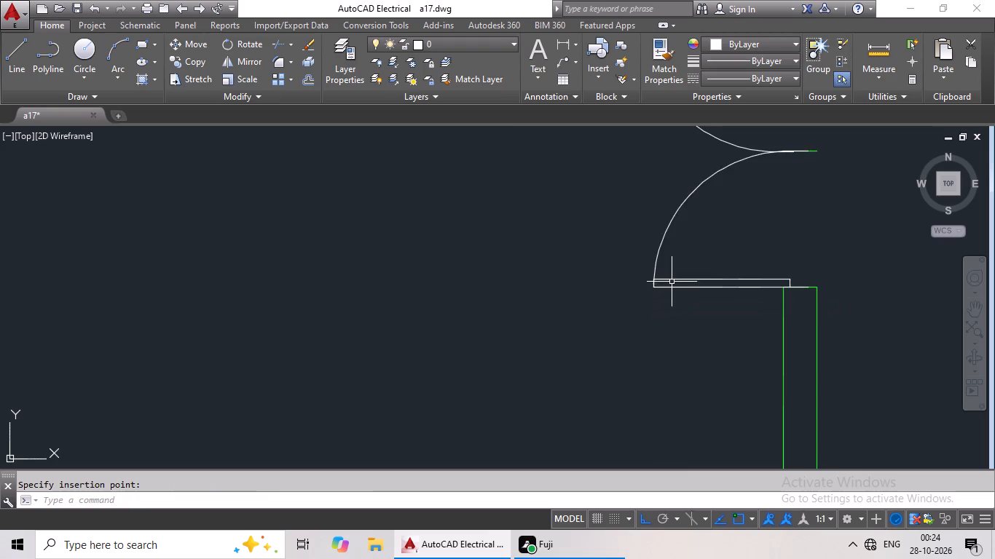
Delete the short green centre line where the leaves of the newly pasted double door meet.
middle_drag(795, 256, 664, 336)
scroll(685, 231, up, 3)
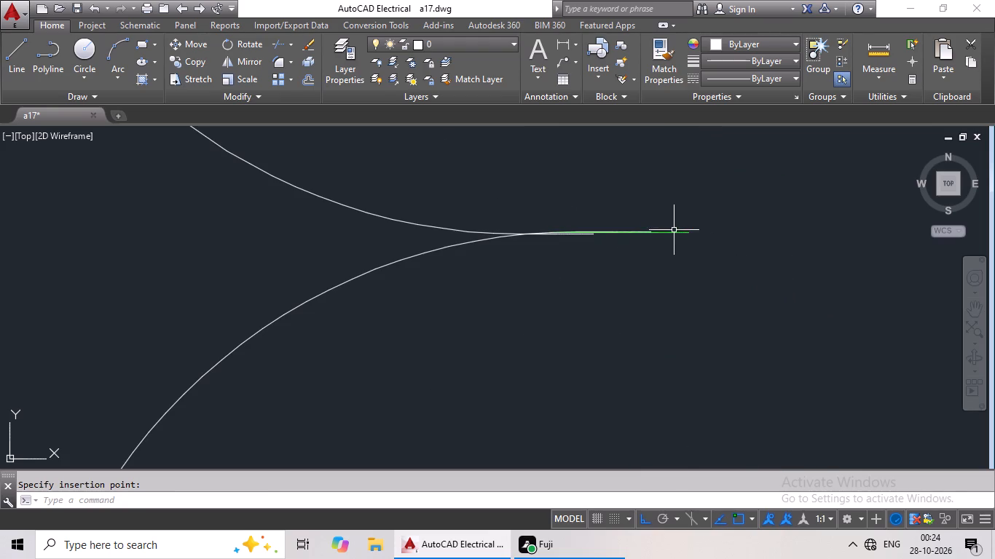
click(675, 233)
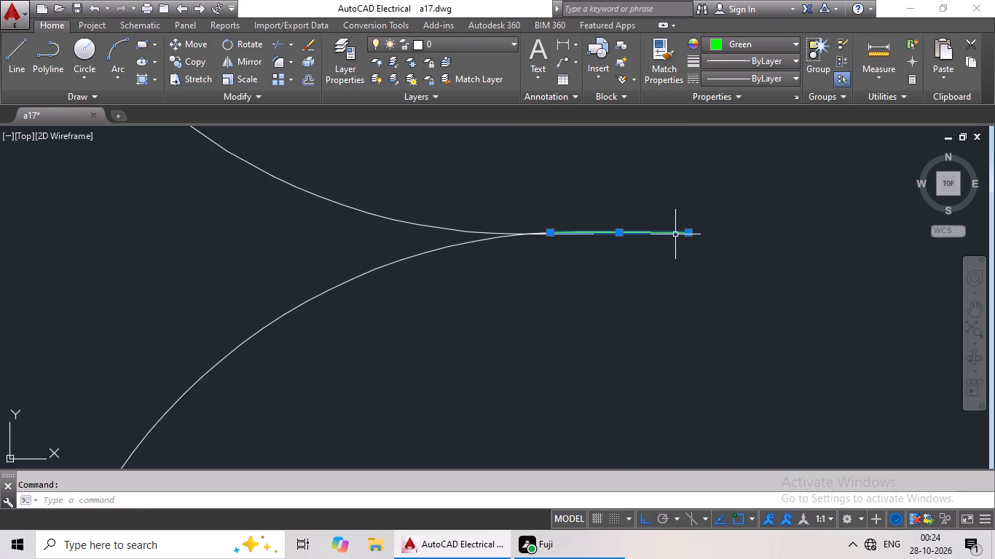
key(Delete)
Copy the small door of the top row's left small room into the side-wall opening of the left small room below the staircase.
scroll(681, 237, down, 7)
middle_drag(641, 266, 657, 199)
scroll(613, 282, down, 1)
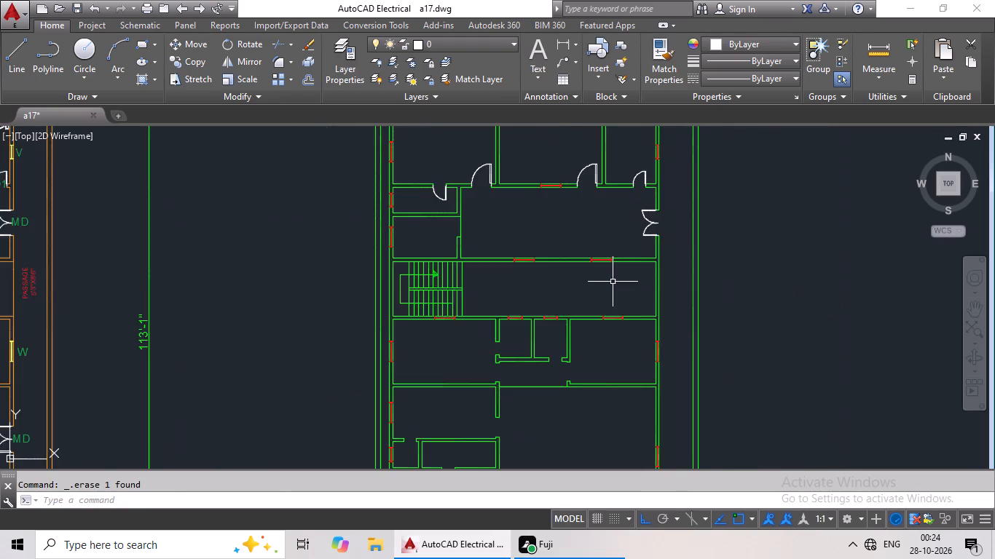
middle_drag(613, 282, 624, 236)
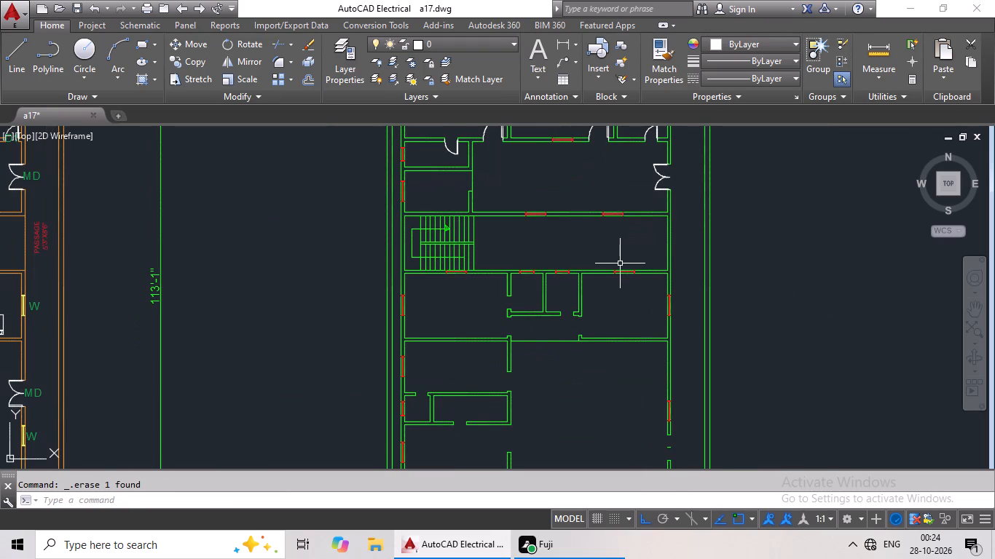
middle_drag(541, 182, 500, 291)
middle_drag(514, 230, 482, 309)
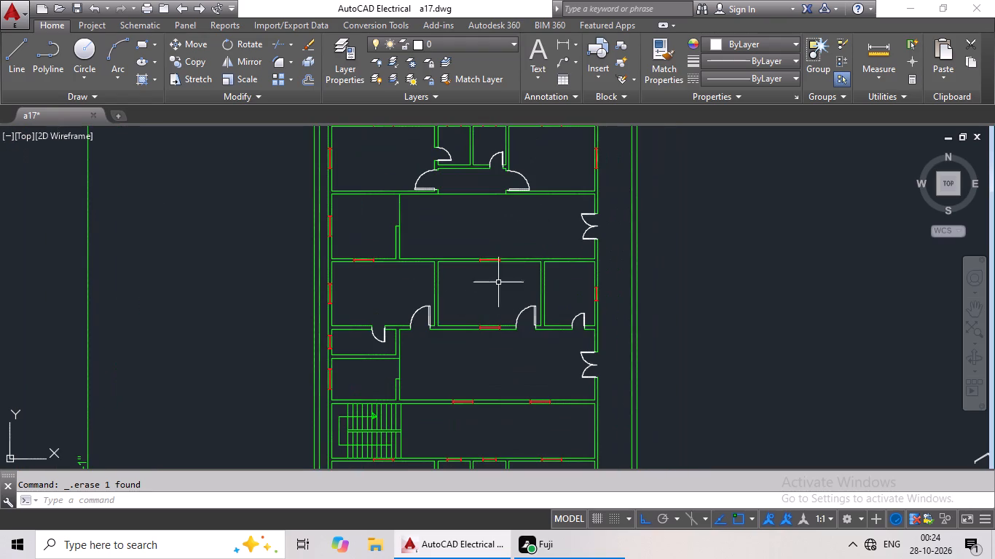
click(445, 159)
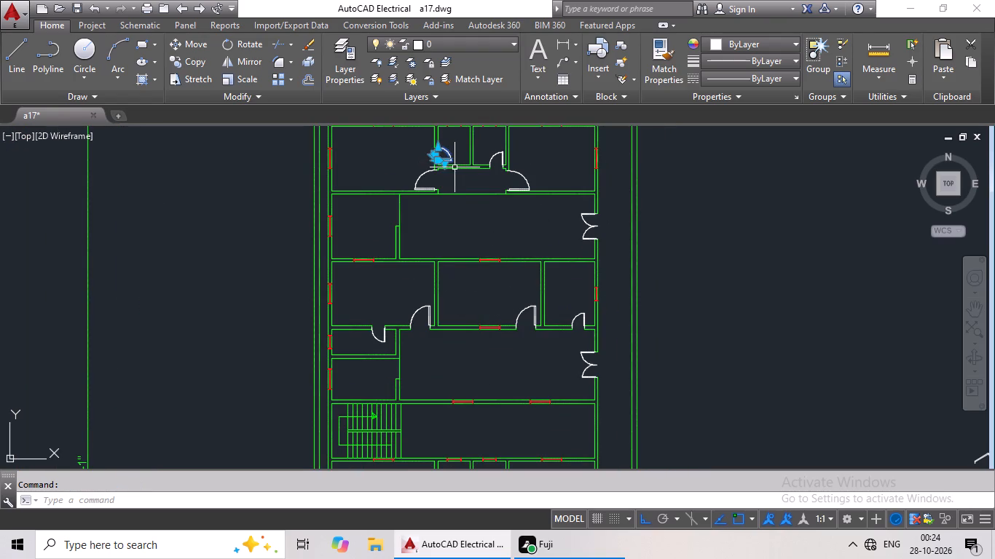
key(ctrl+c)
key(ctrl+v)
ctrl+scroll(421, 256, down, 2)
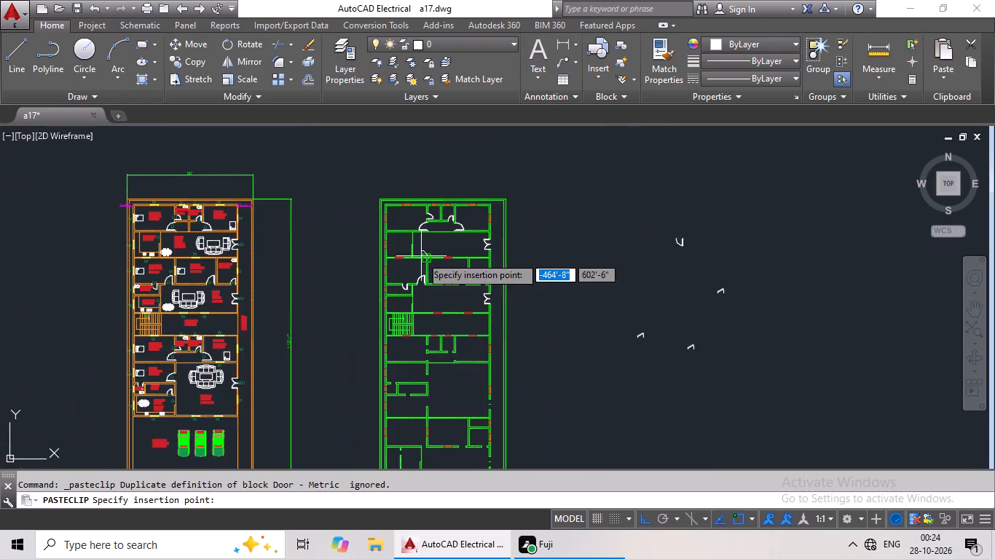
middle_drag(422, 256, 448, 205)
scroll(441, 288, up, 4)
scroll(506, 311, up, 3)
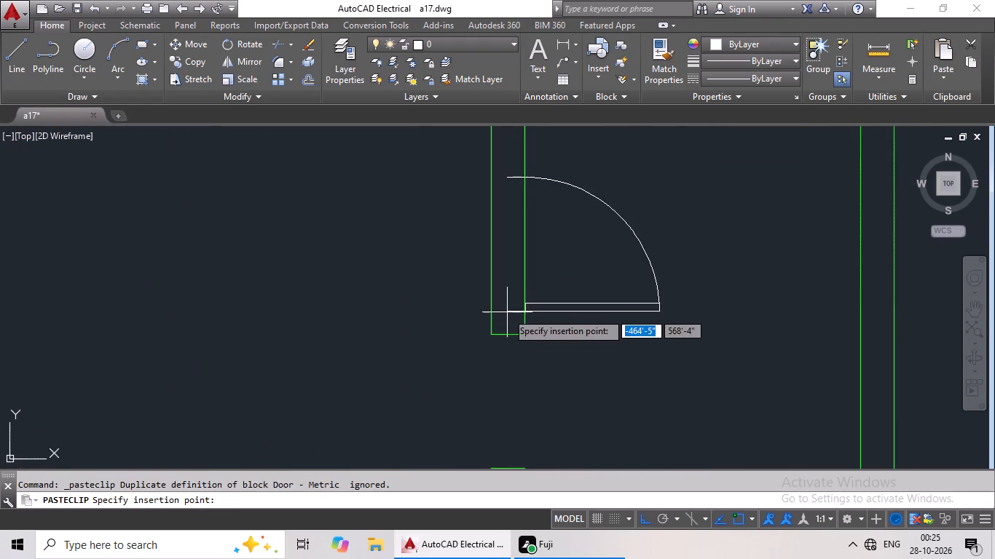
middle_drag(512, 386, 492, 263)
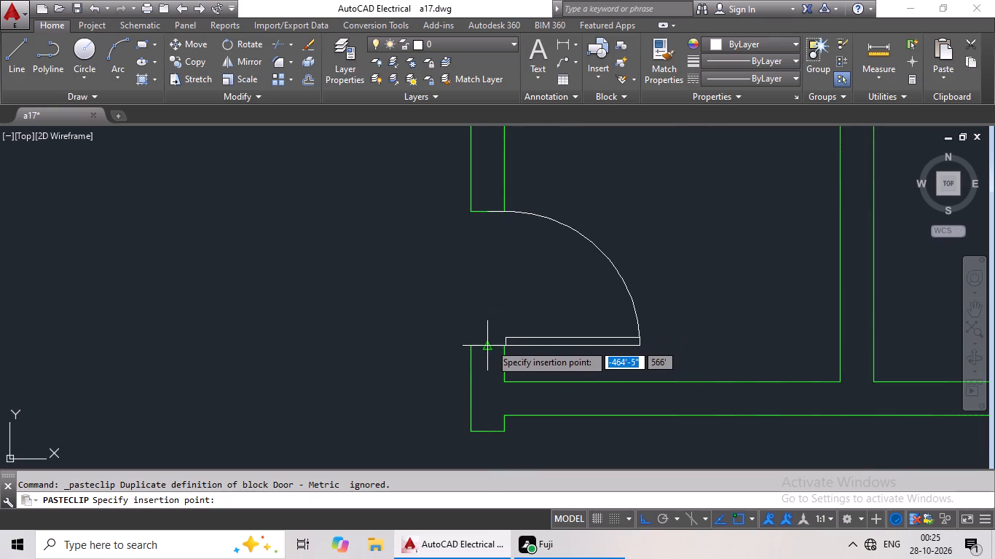
scroll(496, 345, up, 2)
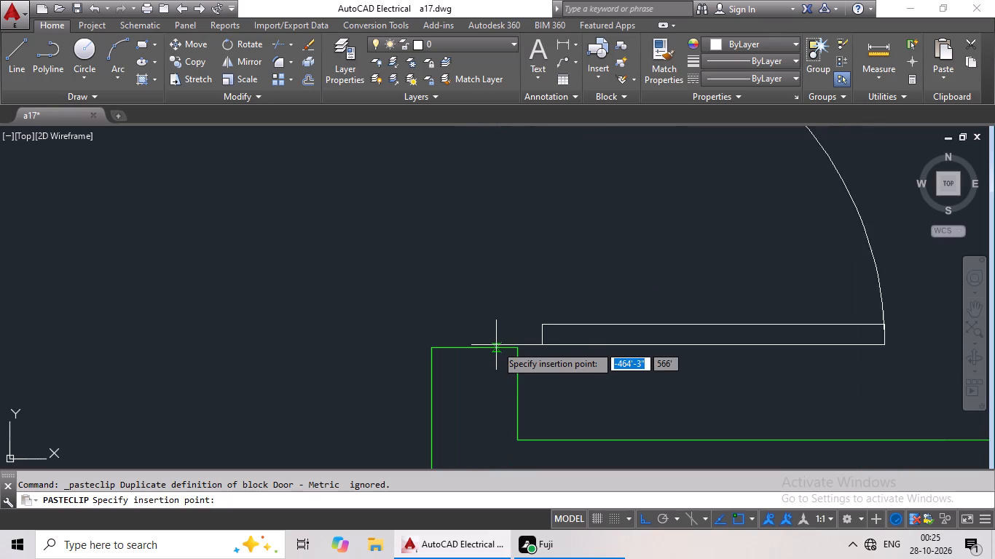
click(476, 347)
Copy the small door of the top row's right small room into the bottom-wall opening of the right small room below the staircase.
scroll(573, 323, down, 3)
scroll(634, 301, down, 1)
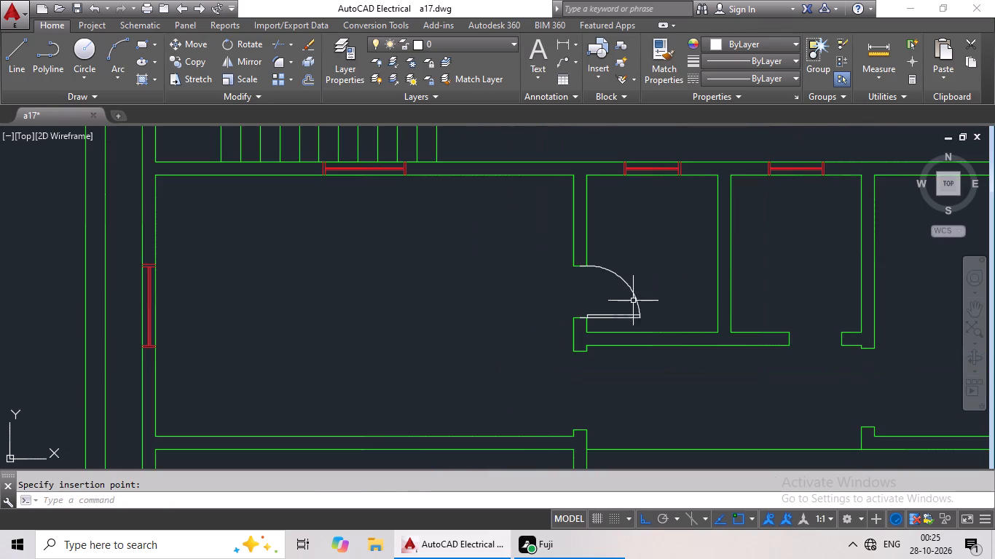
middle_drag(696, 298, 531, 319)
middle_drag(634, 297, 551, 329)
scroll(598, 304, down, 2)
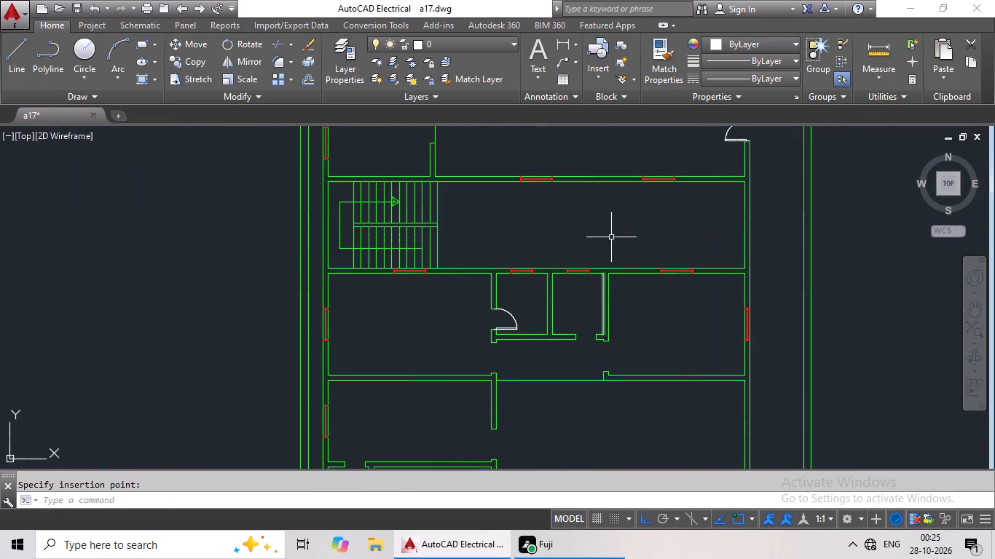
middle_drag(613, 234, 487, 488)
scroll(493, 349, down, 2)
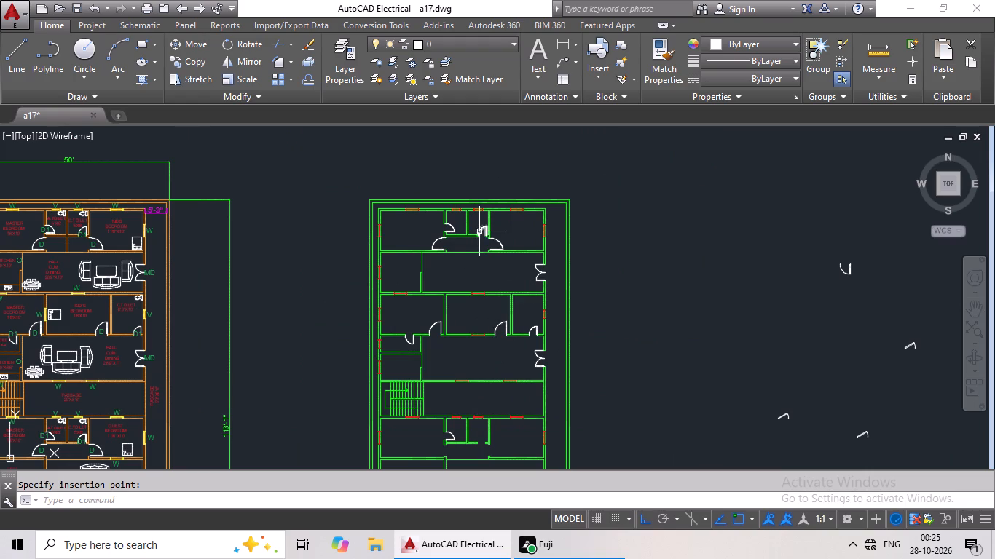
click(480, 233)
key(ctrl+c)
key(ctrl+v)
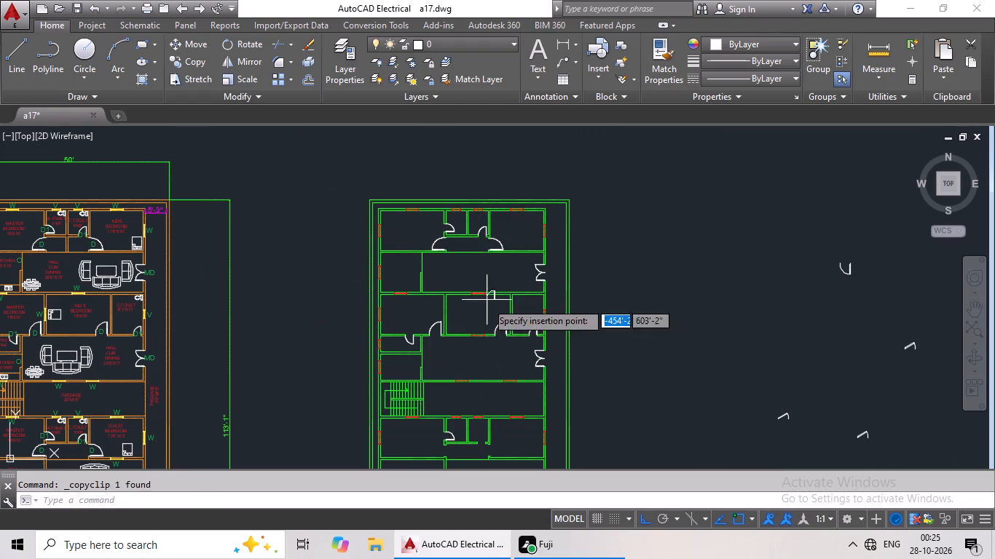
middle_drag(484, 340, 509, 226)
scroll(506, 332, up, 5)
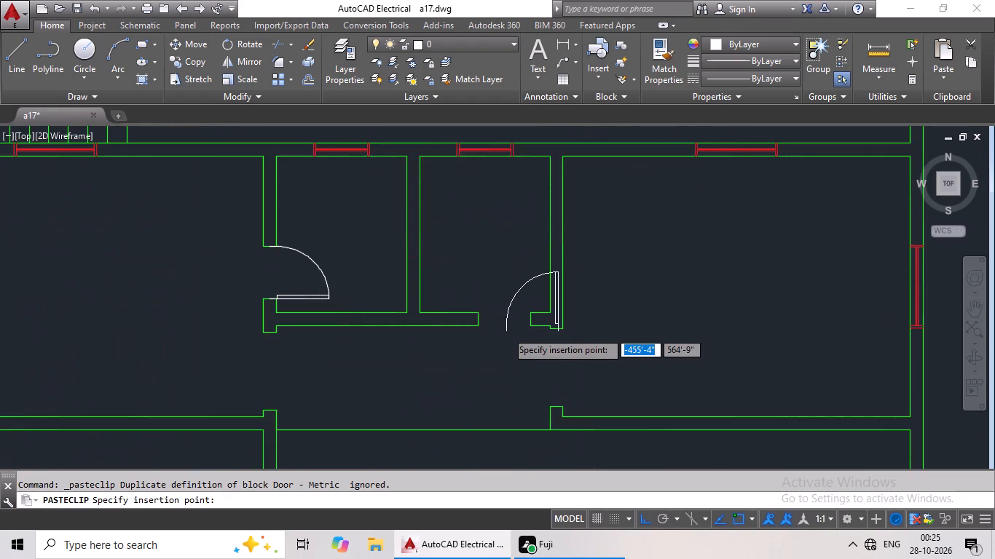
scroll(506, 331, up, 2)
click(393, 285)
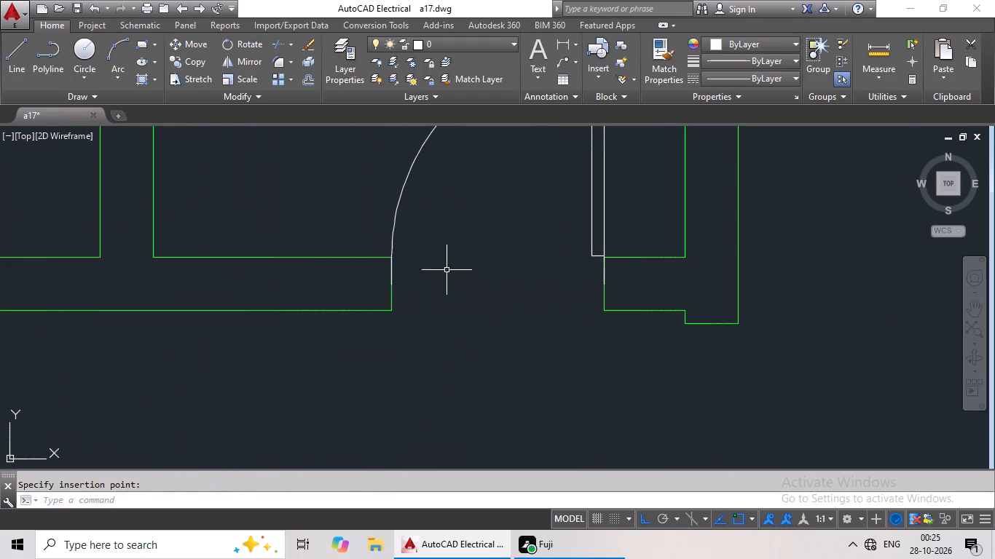
Copy the larger door of the top row's left room into the matching opening of the left room below the staircase.
scroll(455, 266, down, 4)
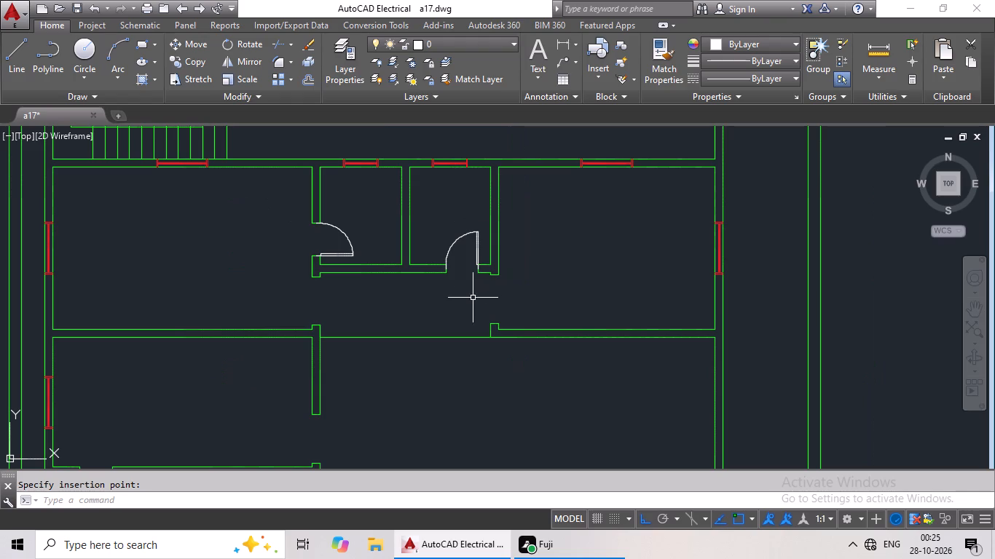
scroll(473, 298, down, 2)
middle_drag(438, 226, 438, 352)
middle_drag(447, 234, 445, 326)
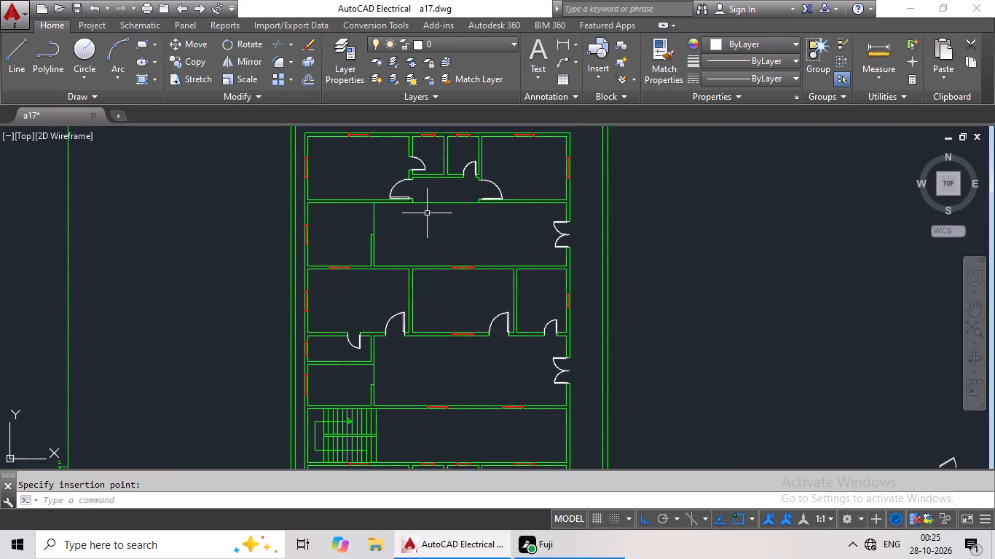
click(393, 191)
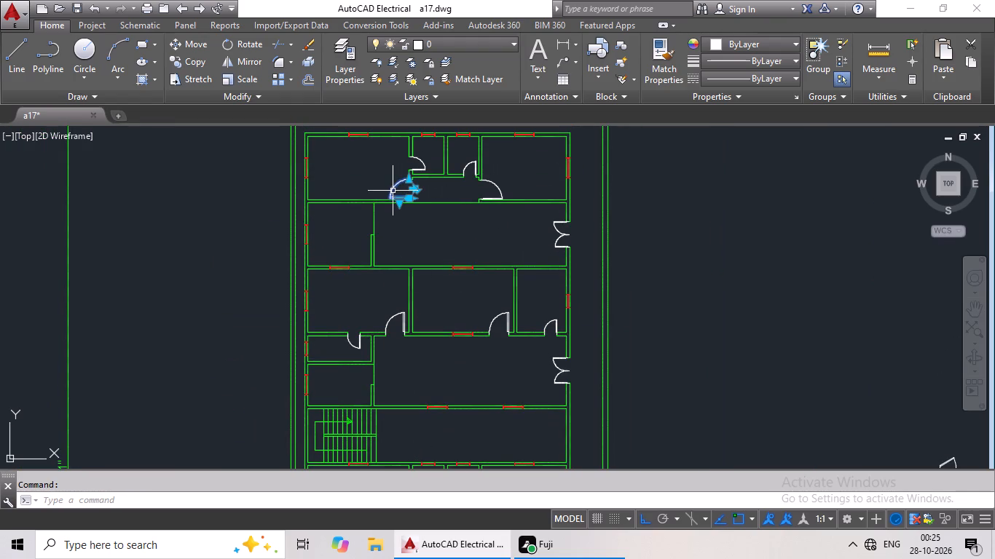
key(ctrl+c)
key(ctrl+v)
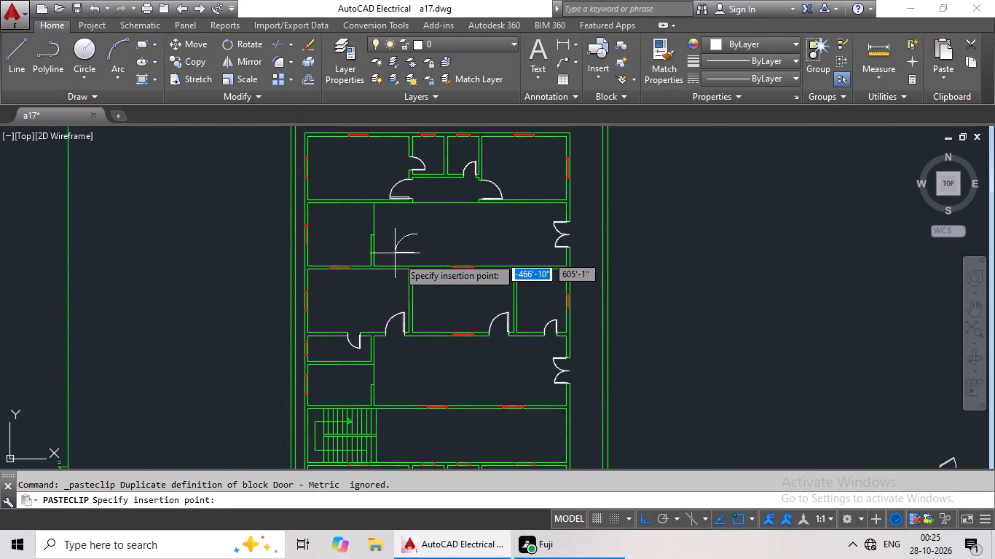
scroll(401, 258, down, 2)
middle_drag(402, 261, 447, 166)
middle_drag(460, 250, 480, 218)
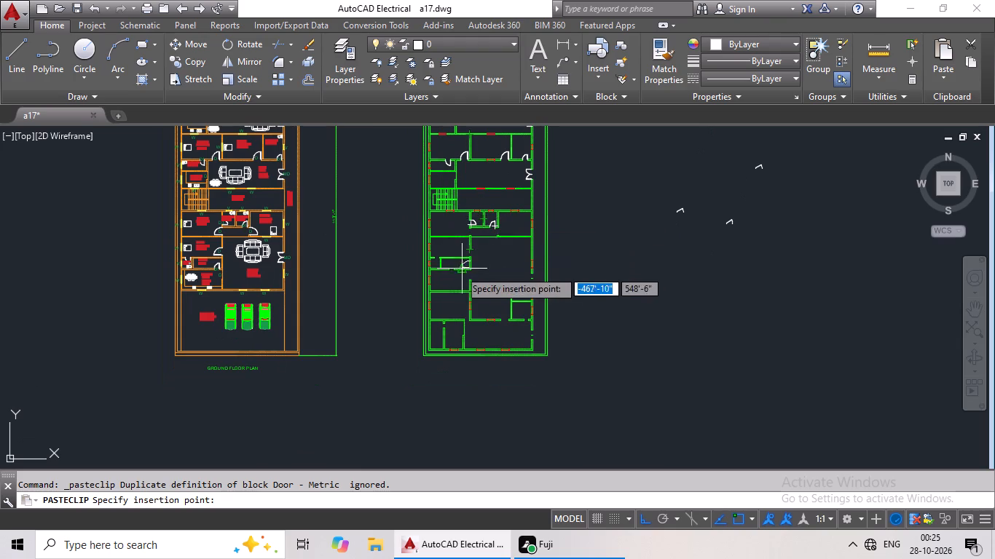
scroll(465, 274, up, 2)
middle_drag(487, 258, 463, 323)
middle_drag(470, 280, 453, 368)
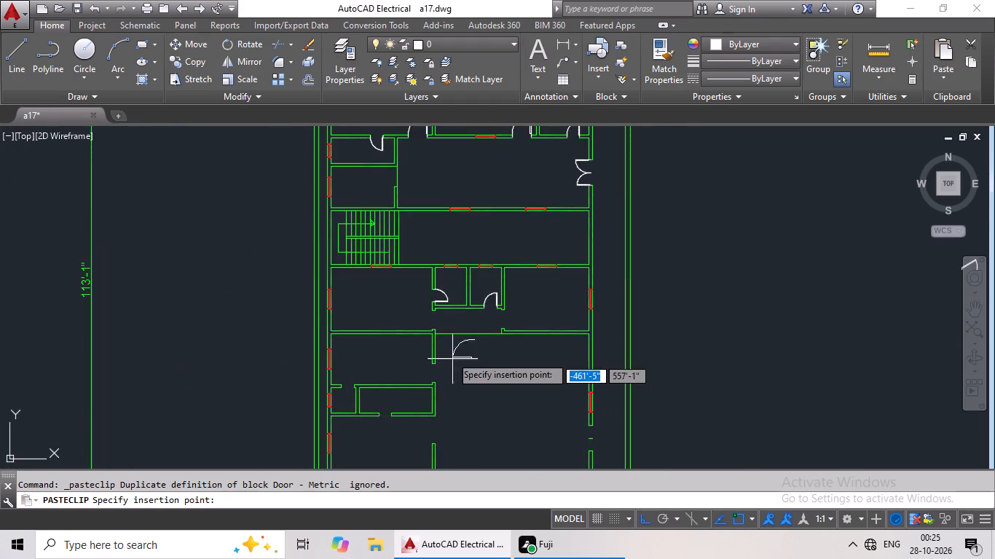
scroll(437, 329, up, 4)
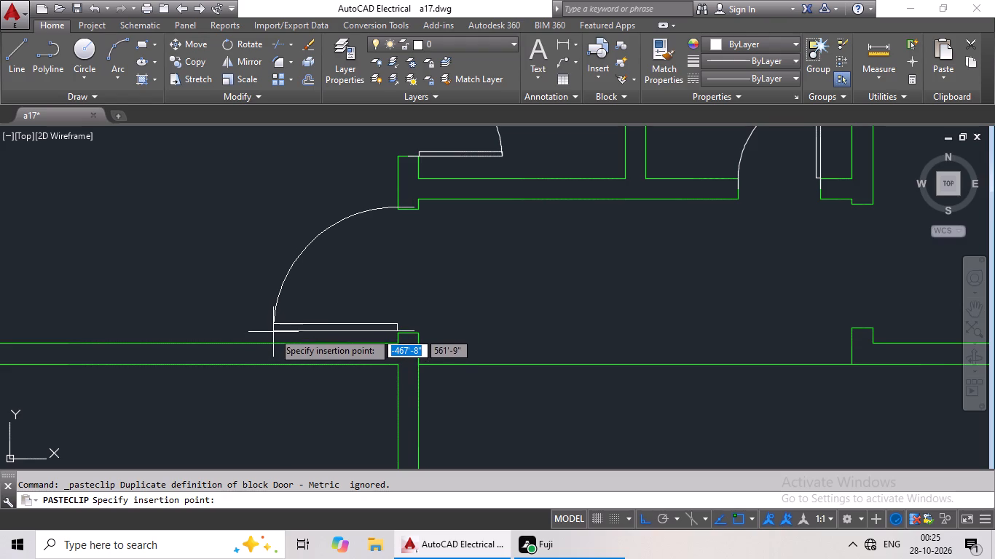
click(274, 334)
Copy the larger door of the top row's right room into the matching side-wall opening of the right room below the staircase.
scroll(422, 307, down, 2)
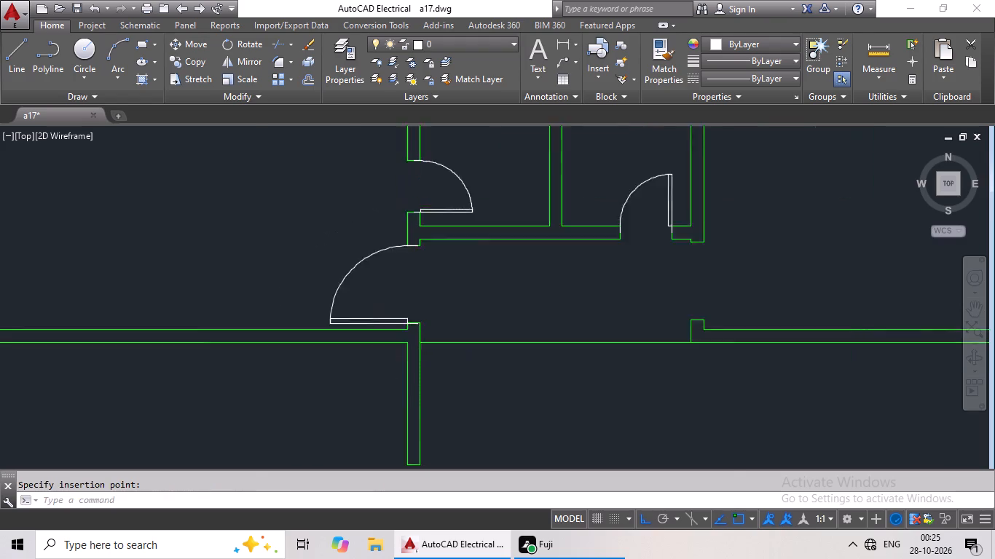
scroll(422, 307, down, 1)
middle_drag(485, 306, 433, 312)
scroll(443, 312, down, 2)
middle_drag(483, 222, 456, 291)
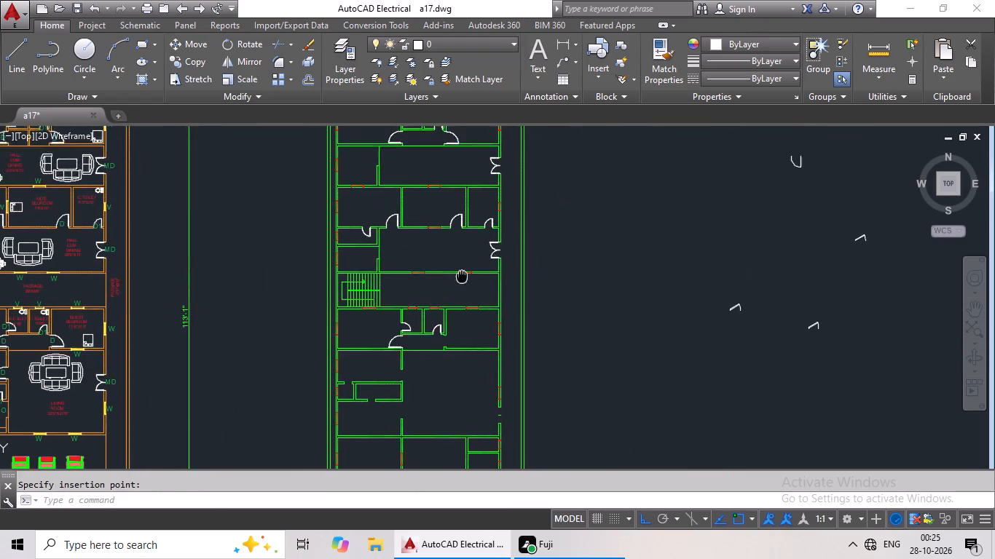
middle_drag(456, 291, 444, 321)
click(425, 199)
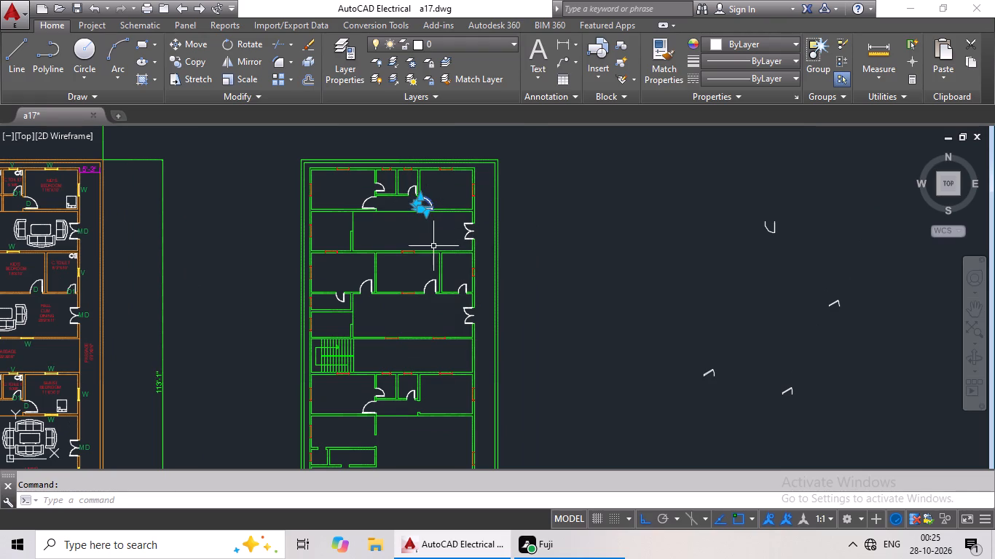
key(ctrl+c)
key(ctrl+v)
middle_drag(449, 374, 455, 328)
scroll(422, 353, up, 4)
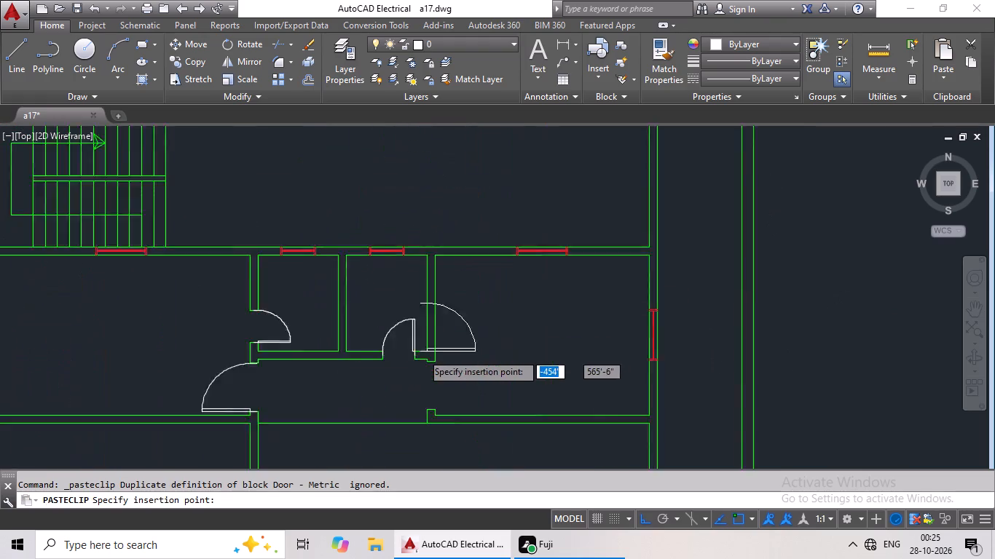
scroll(422, 353, up, 1)
middle_drag(431, 406, 432, 319)
scroll(433, 349, up, 4)
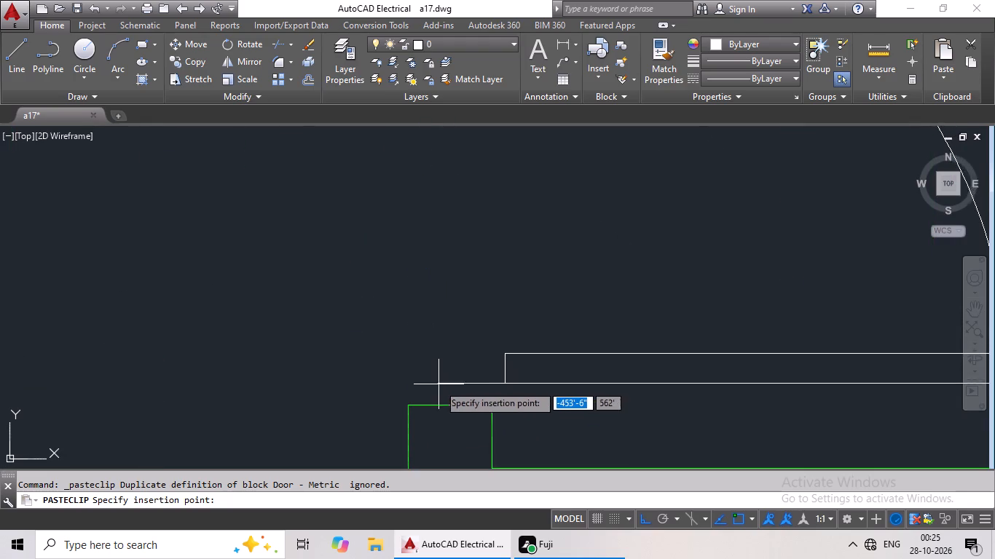
click(451, 408)
Copy the larger door of the left room below the staircase into the side-wall opening of the room directly beneath it.
scroll(542, 360, down, 2)
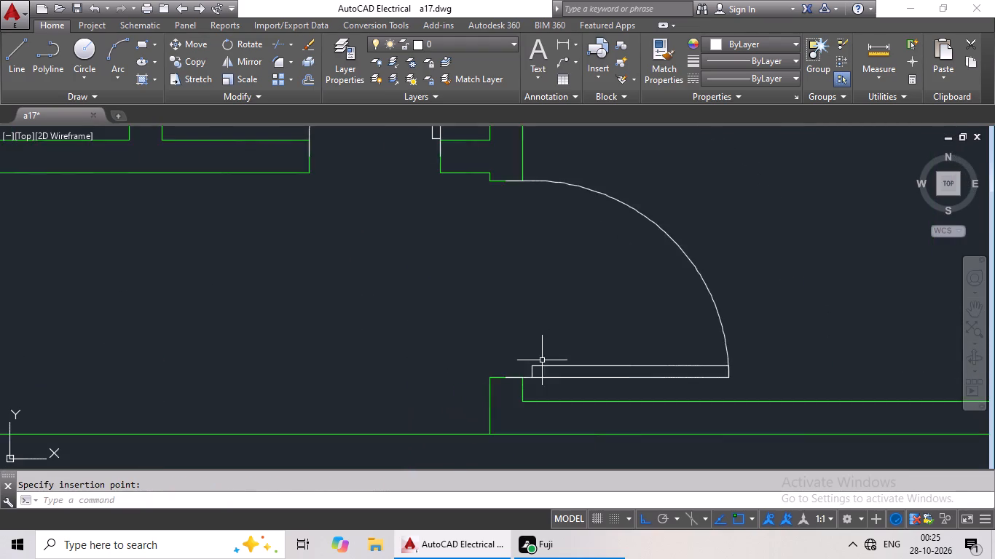
scroll(574, 341, down, 2)
middle_drag(575, 340, 575, 254)
scroll(594, 292, down, 2)
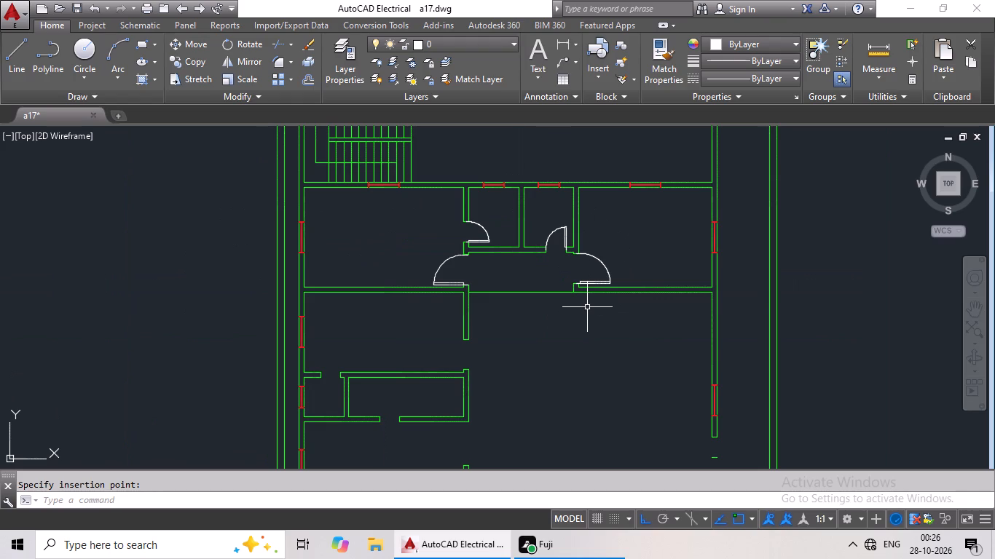
click(452, 285)
key(ctrl+c)
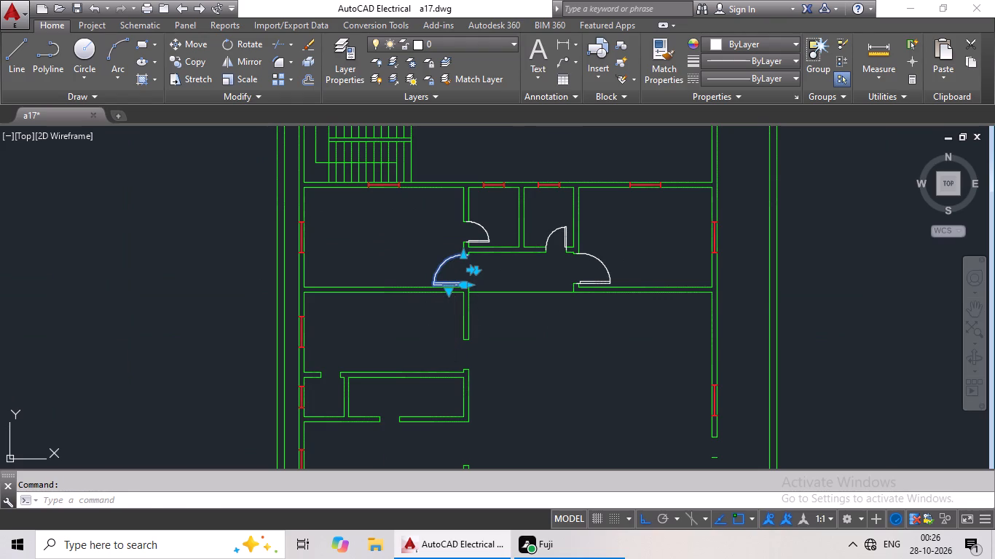
key(ctrl+v)
scroll(438, 359, up, 4)
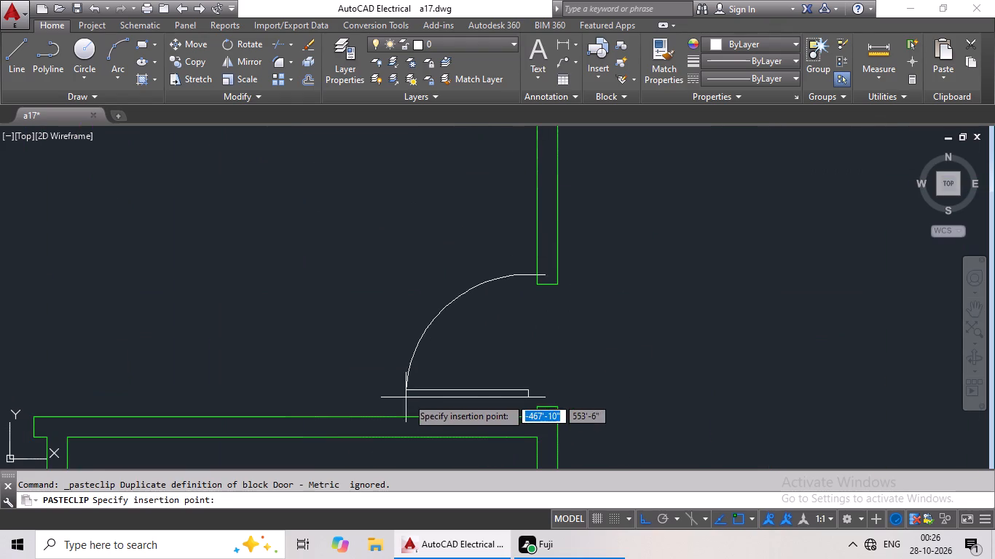
click(414, 407)
Copy the downward-swinging small door of the small left room above the staircase into the top-wall opening of the lower-left corner small room.
scroll(543, 346, down, 2)
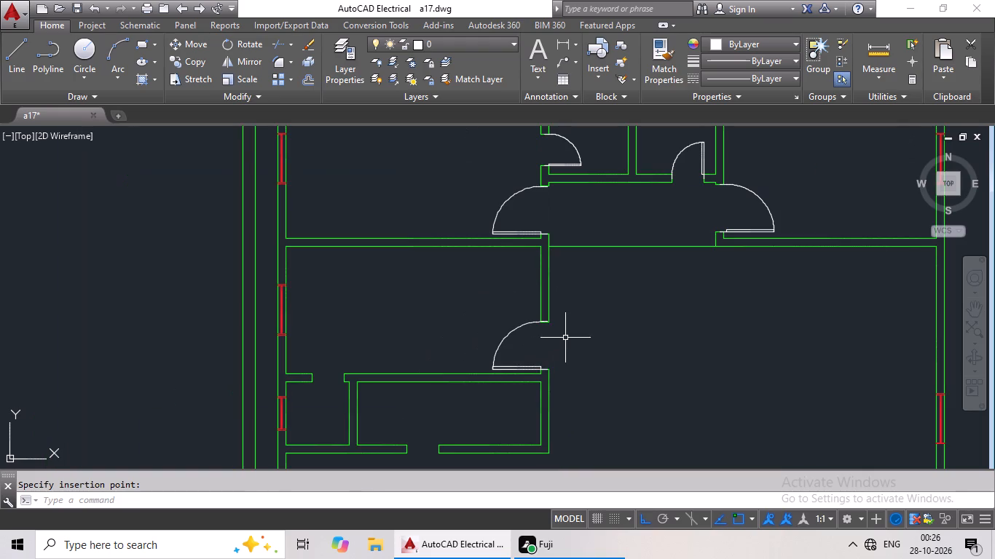
scroll(589, 313, down, 1)
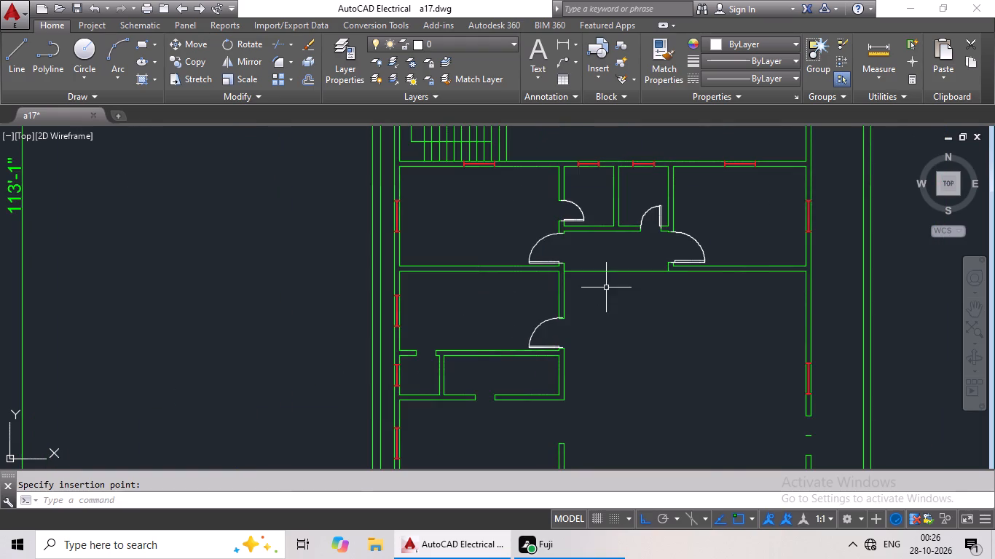
scroll(606, 288, down, 2)
middle_drag(621, 260, 604, 286)
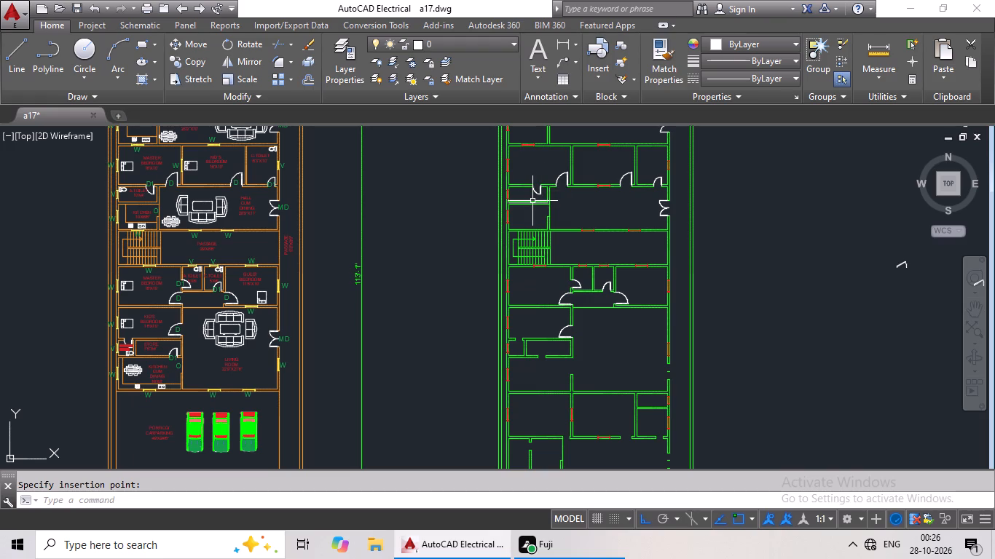
click(538, 192)
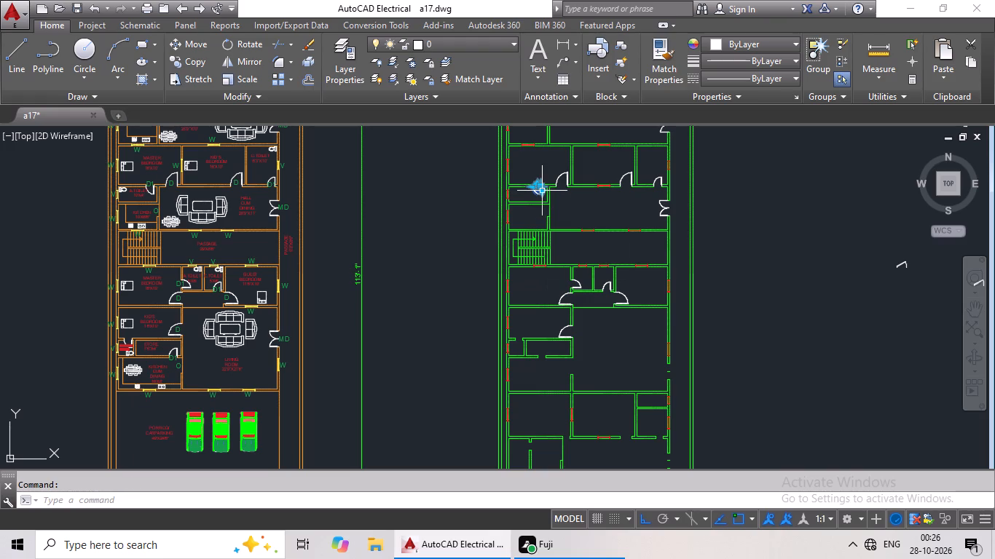
key(ctrl+c)
key(ctrl+v)
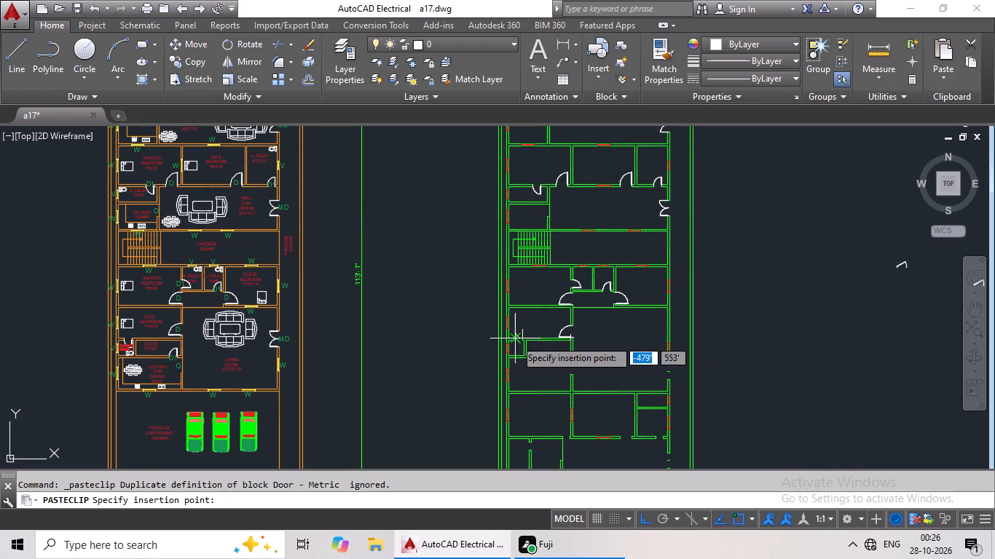
scroll(514, 338, up, 5)
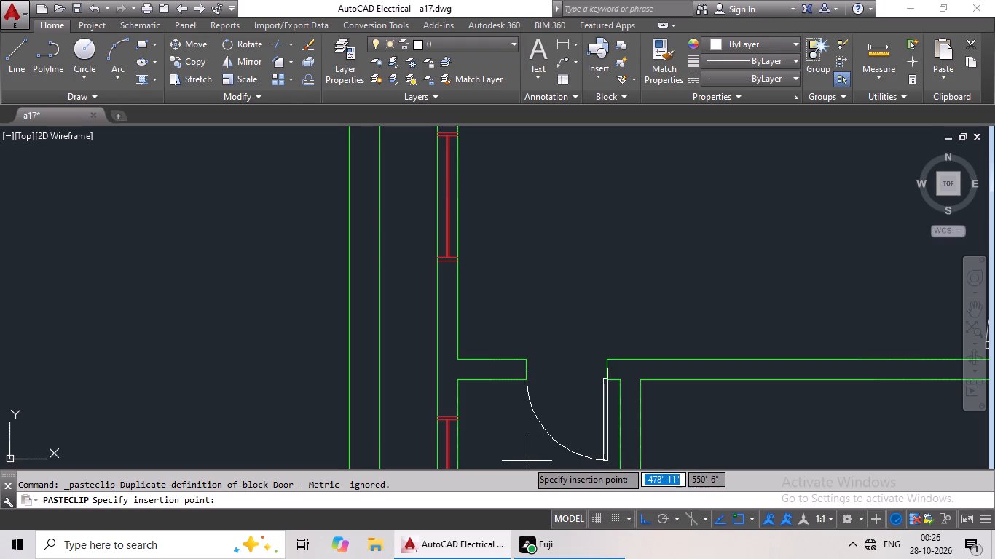
click(526, 461)
Copy the larger bottom-wall door of the left room in the row above the staircase to the lower store room's bottom-wall opening.
scroll(663, 311, down, 3)
middle_drag(671, 301, 598, 337)
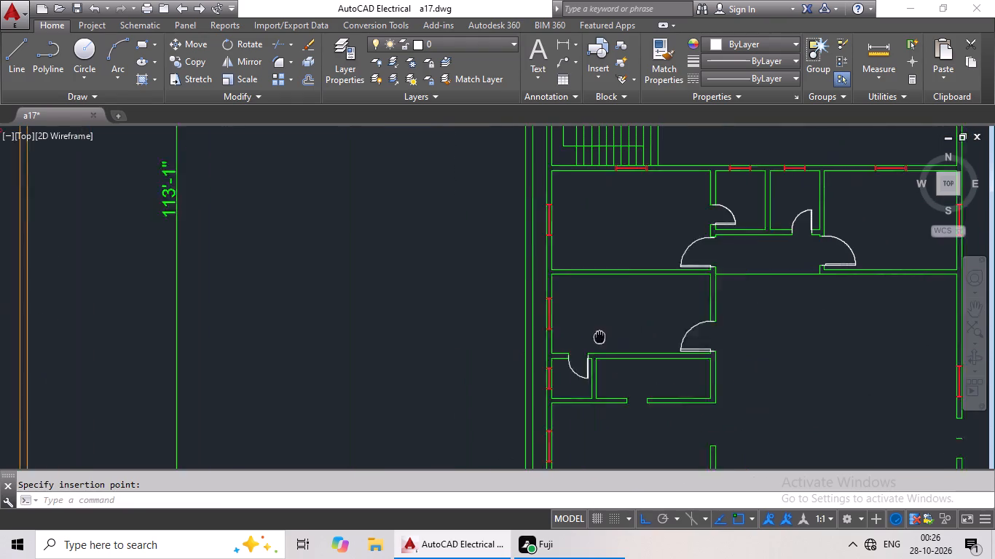
middle_drag(598, 337, 591, 338)
scroll(594, 306, down, 3)
middle_drag(613, 238, 596, 275)
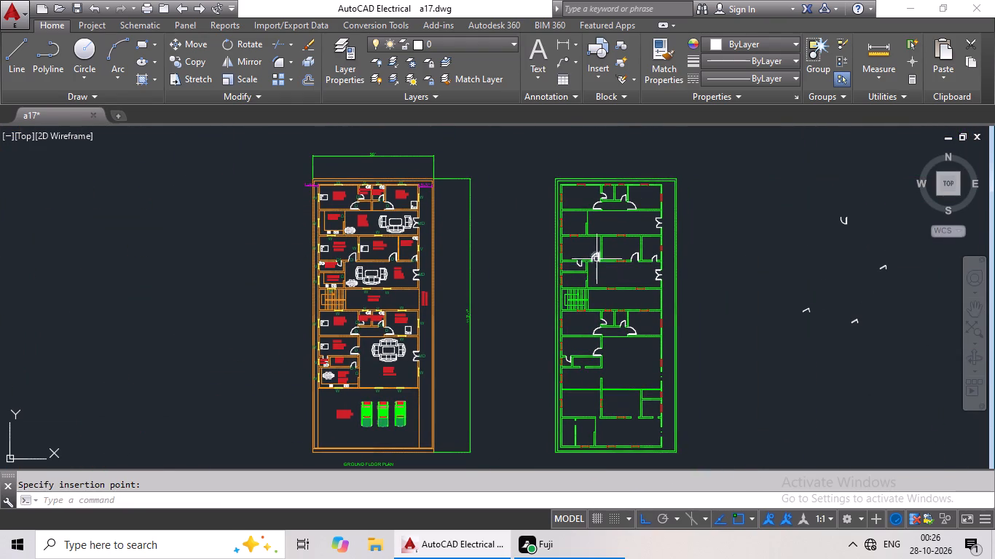
middle_drag(594, 258, 604, 211)
scroll(605, 213, up, 3)
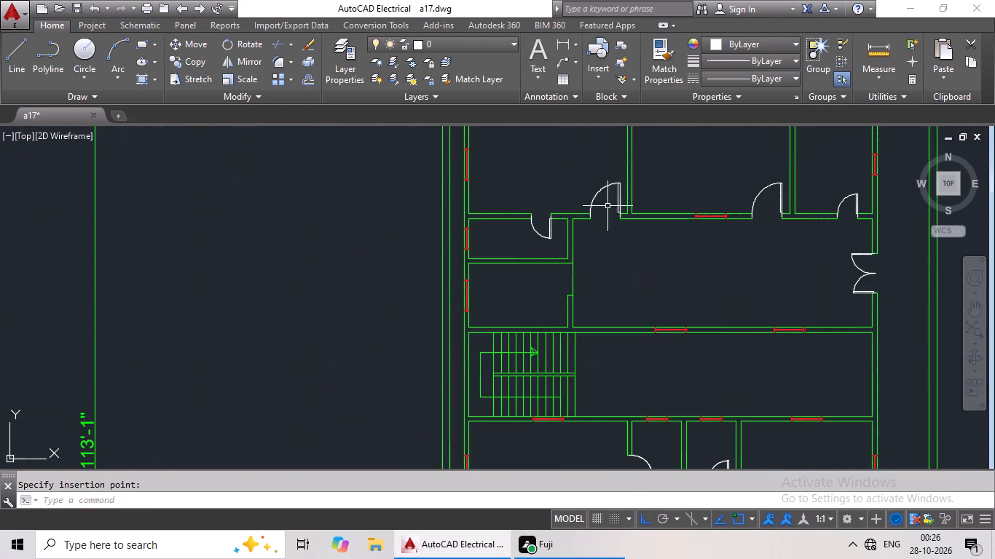
click(615, 184)
scroll(668, 216, down, 3)
middle_drag(668, 217, 616, 242)
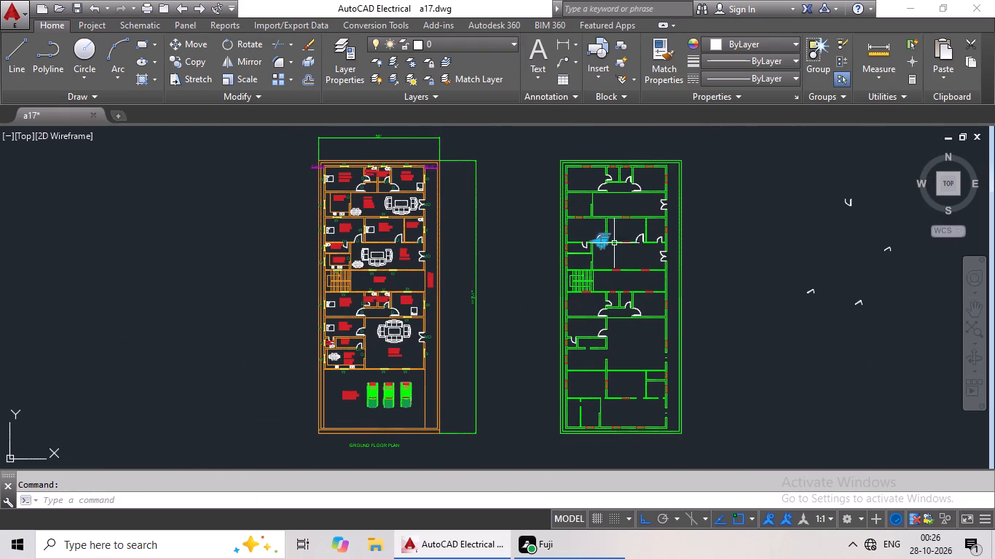
key(ctrl+c)
key(ctrl+v)
middle_drag(578, 305, 596, 263)
scroll(605, 314, up, 5)
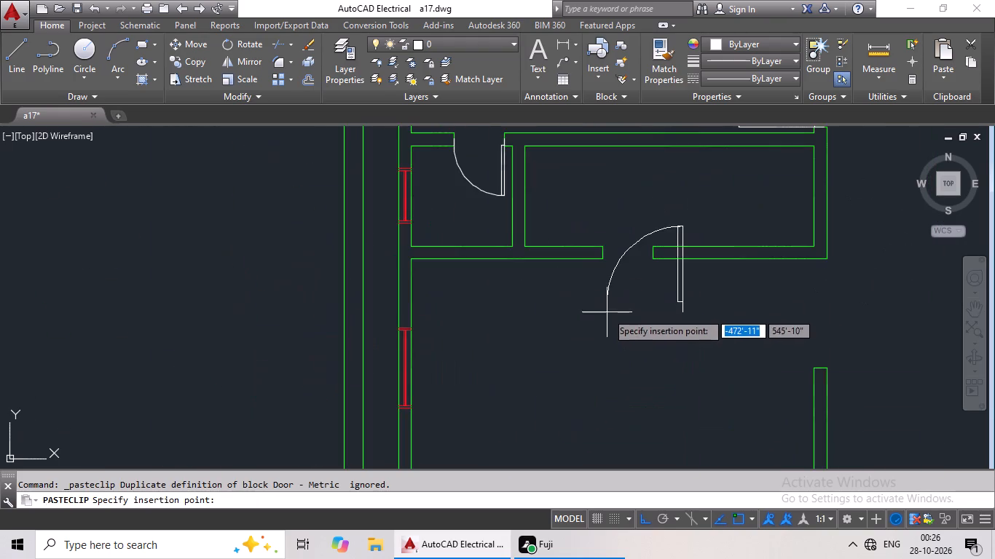
scroll(610, 271, up, 3)
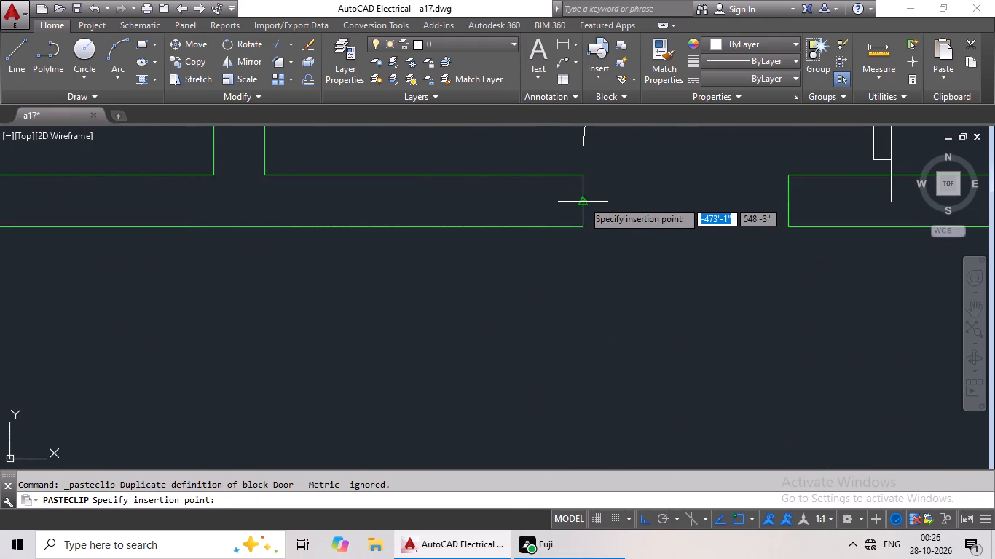
click(583, 200)
Scale the door pasted at the store room's bottom-wall opening to fit the opening.
middle_drag(708, 210, 535, 306)
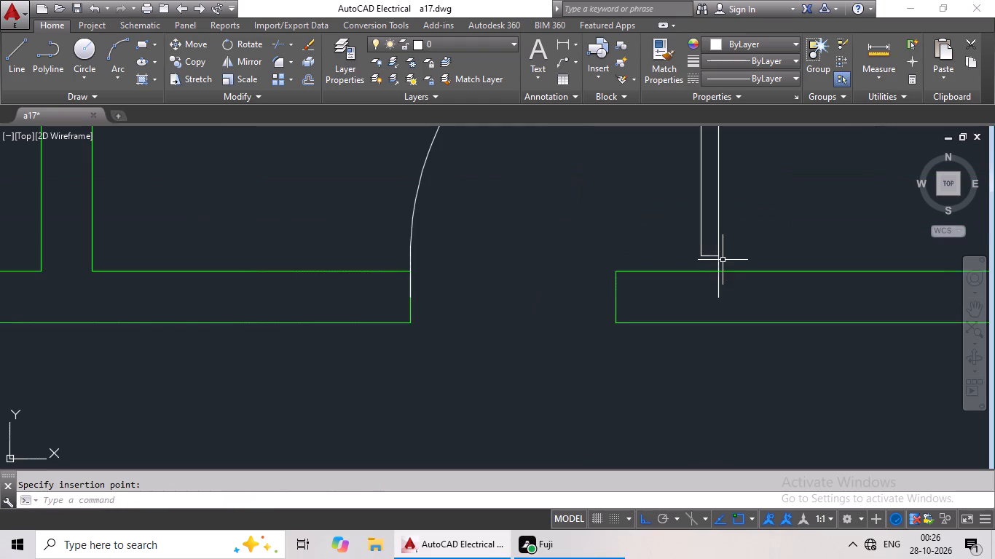
click(719, 262)
scroll(719, 262, down, 3)
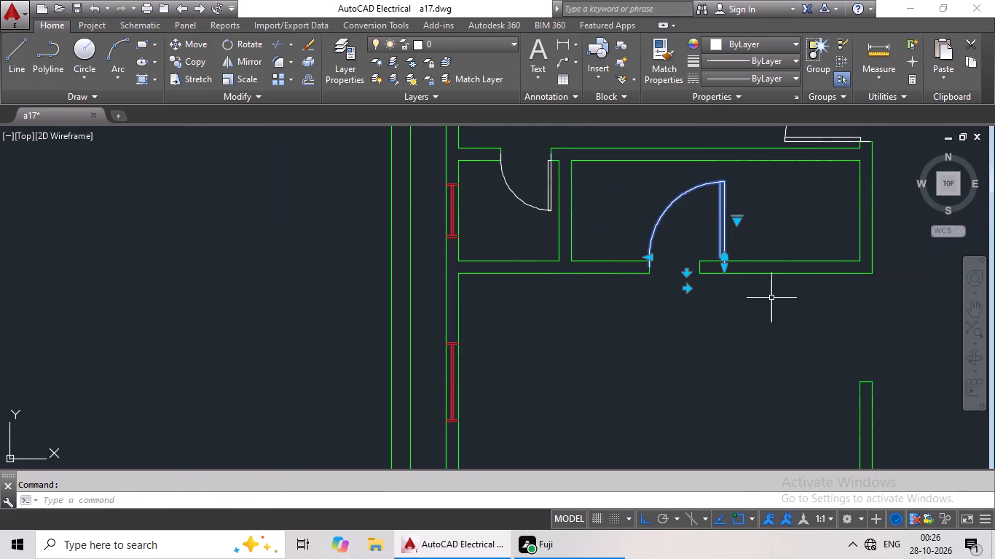